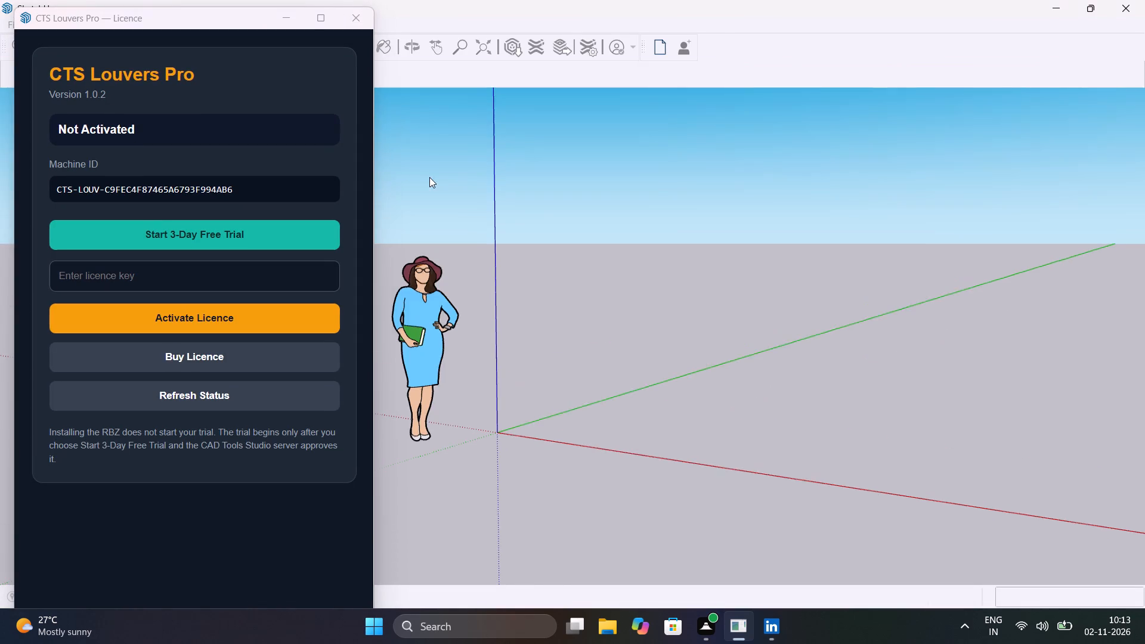
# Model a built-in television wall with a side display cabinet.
# Close the CTS Louvers Pro licence window without activating a licence or starting the trial.
pyautogui.click(365, 23)
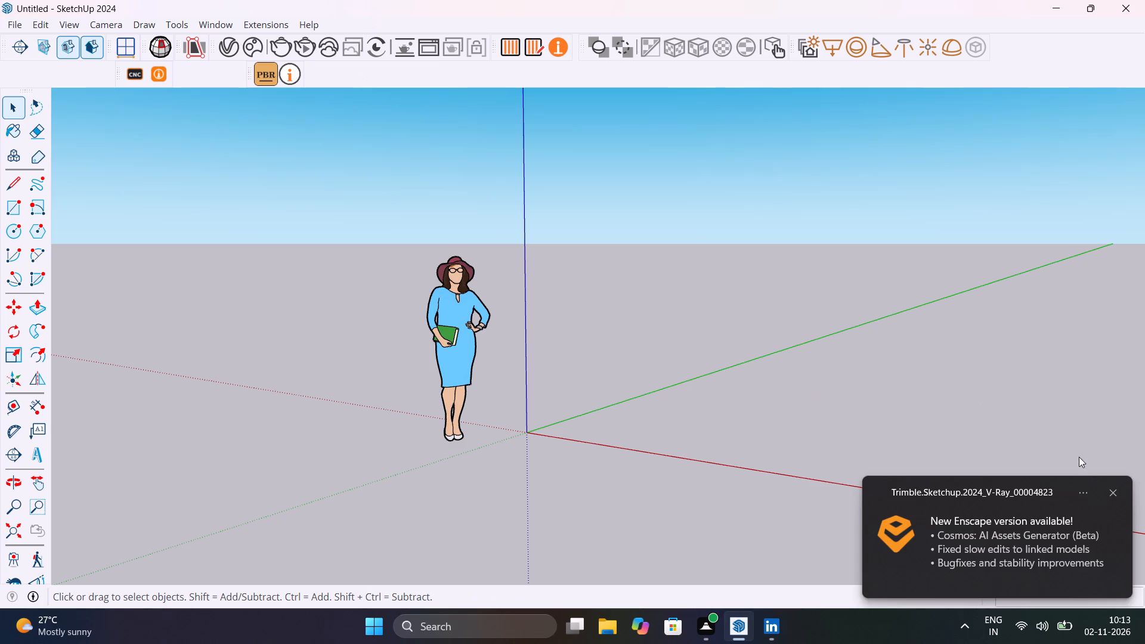
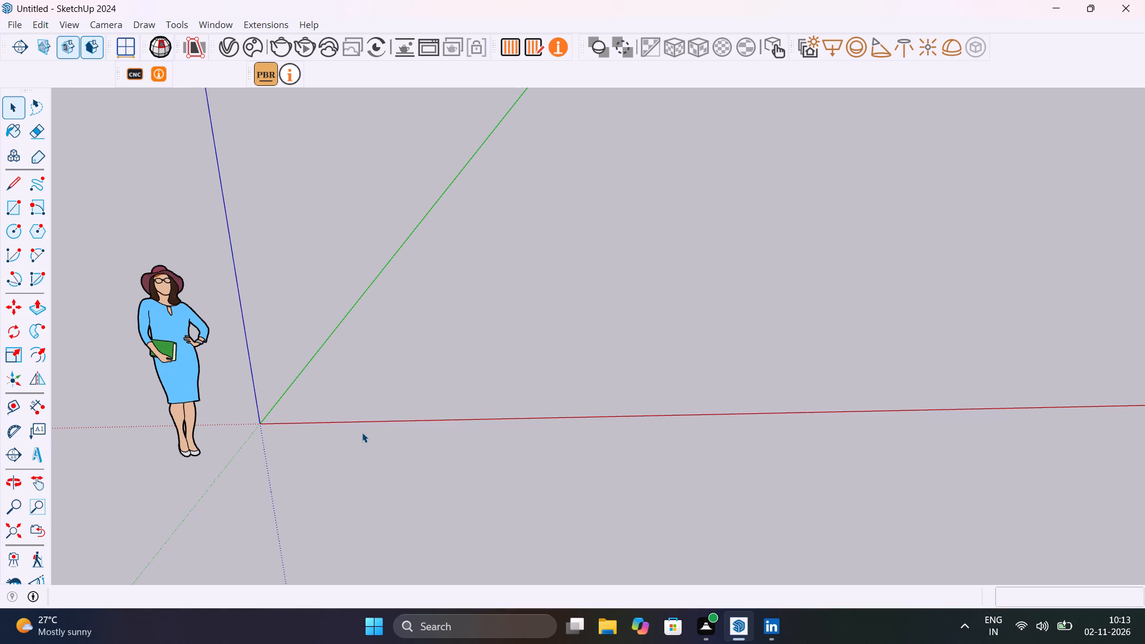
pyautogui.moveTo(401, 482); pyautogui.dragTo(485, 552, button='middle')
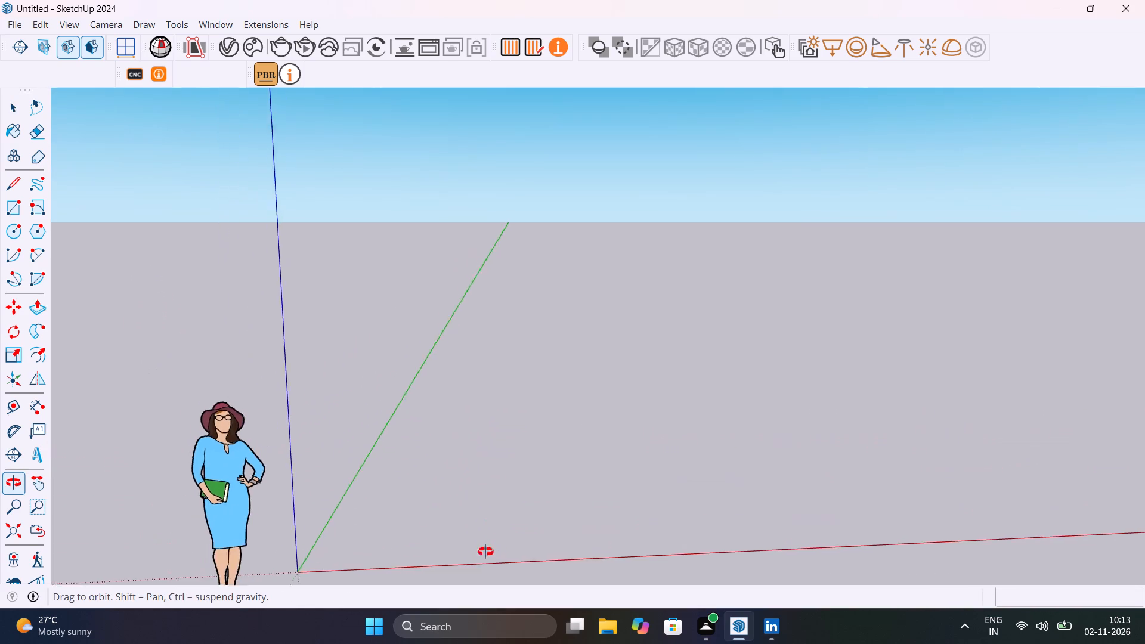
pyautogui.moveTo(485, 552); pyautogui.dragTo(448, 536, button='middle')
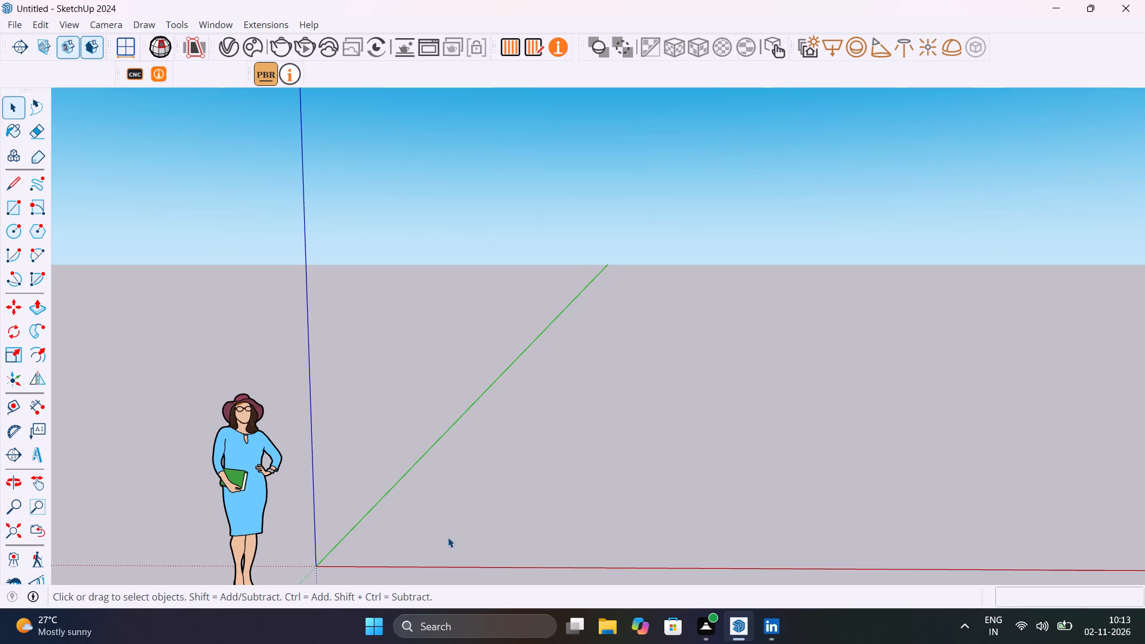
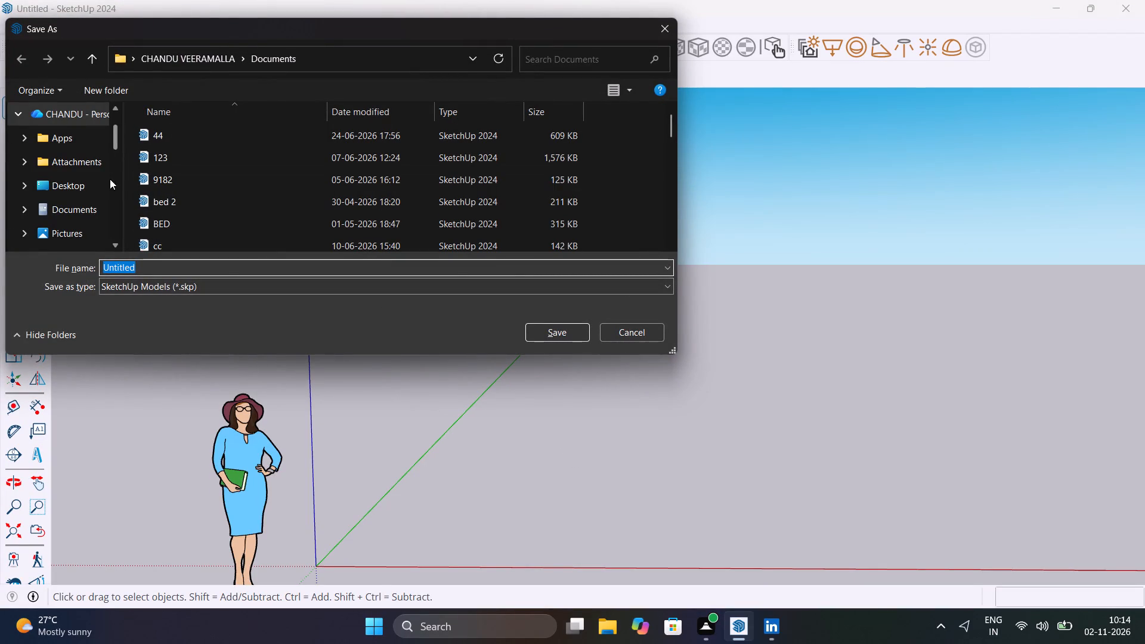
# Browse to the SANATH > 1.PROJECTS > SketchUp folder on drive D as the save location.
pyautogui.scroll(-5, 91, 191)
pyautogui.doubleClick(78, 204)
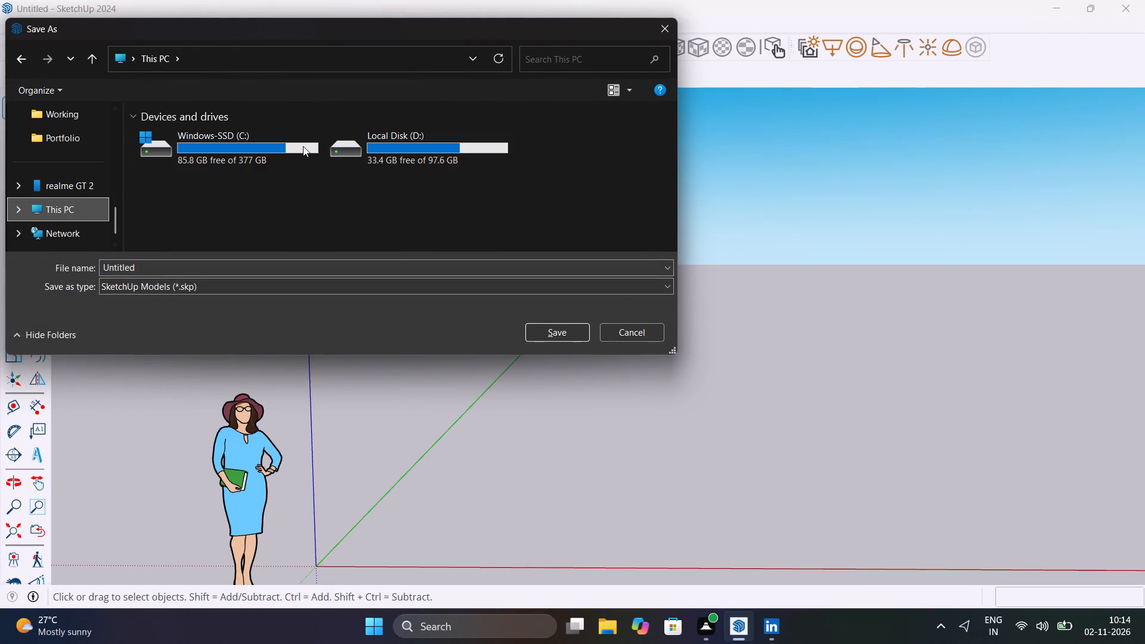
pyautogui.doubleClick(464, 137)
pyautogui.scroll(-3, 238, 143)
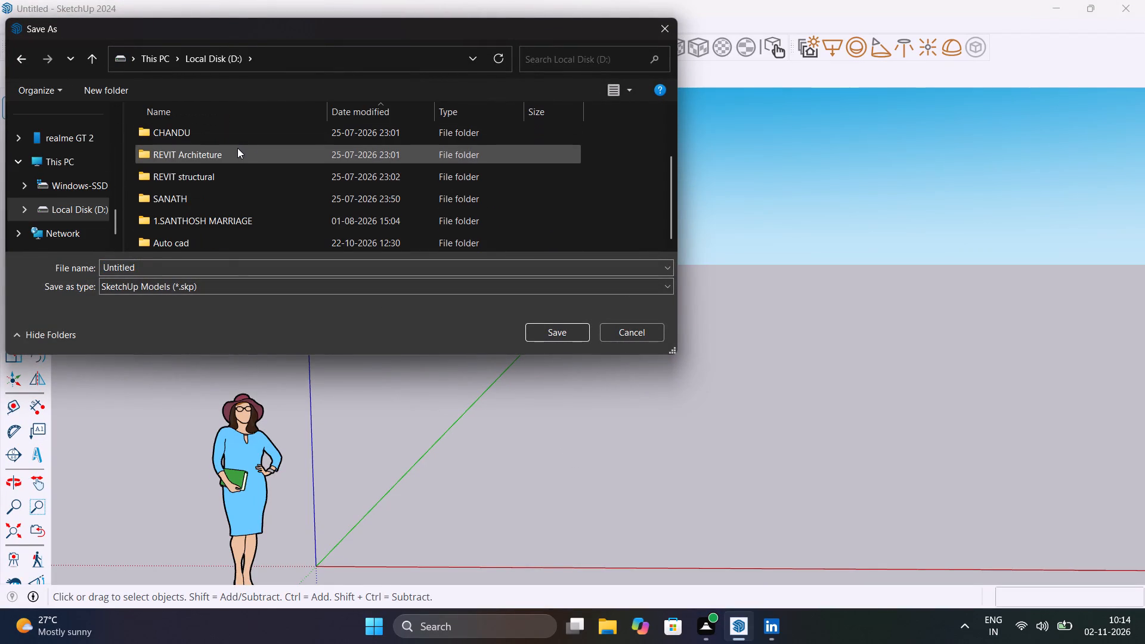
pyautogui.scroll(-1, 237, 148)
pyautogui.doubleClick(216, 202)
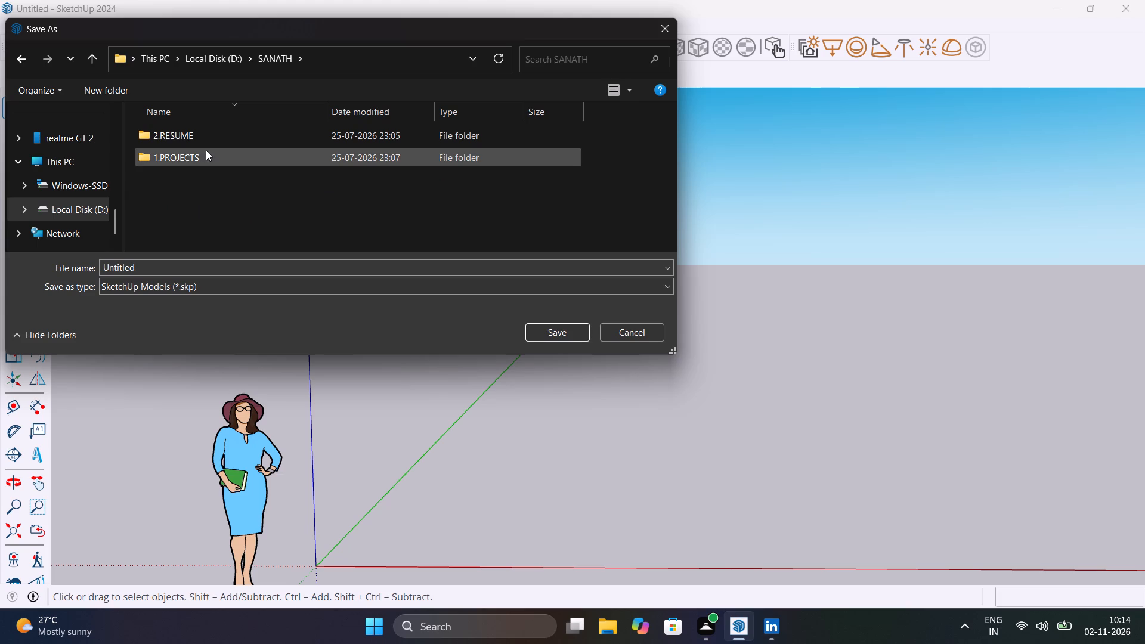
pyautogui.doubleClick(206, 150)
pyautogui.doubleClick(206, 150)
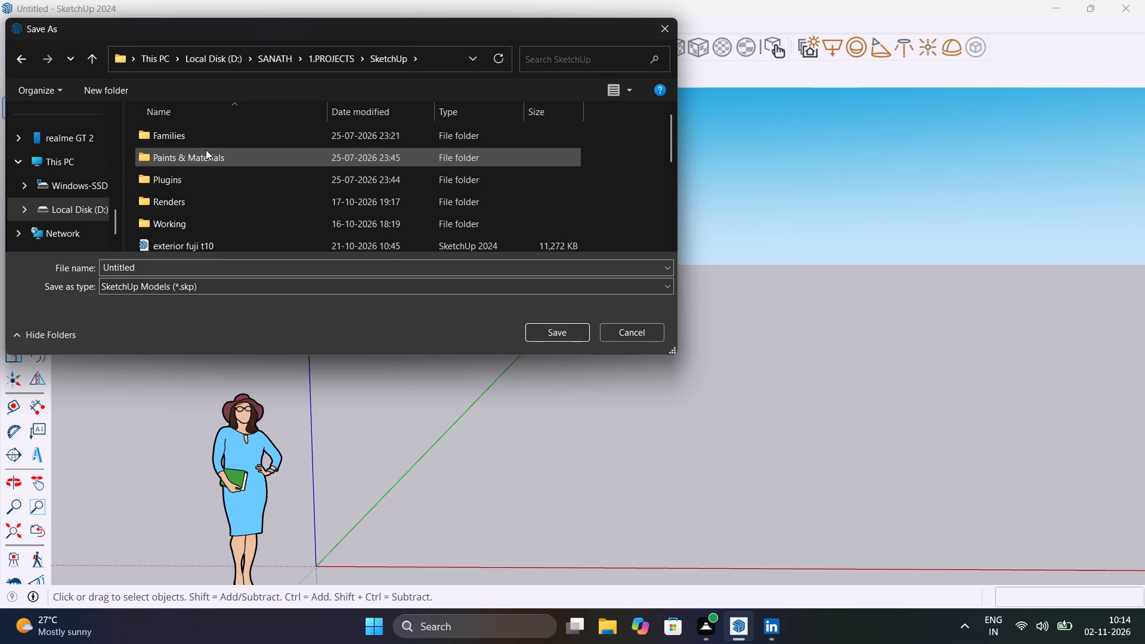
# Name the model "tv fuji t21" and save it as a SketchUp model in this folder.
pyautogui.click(200, 264)
pyautogui.press('BackSpace')
pyautogui.write('tv')
pyautogui.press('space')
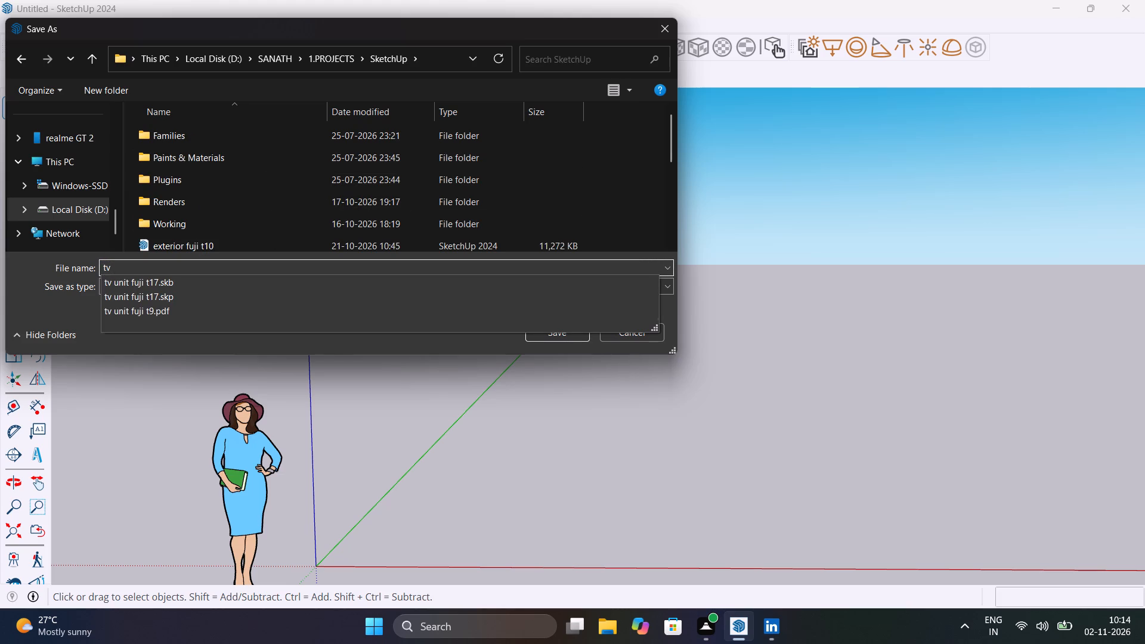
pyautogui.write('fuji')
pyautogui.press('space')
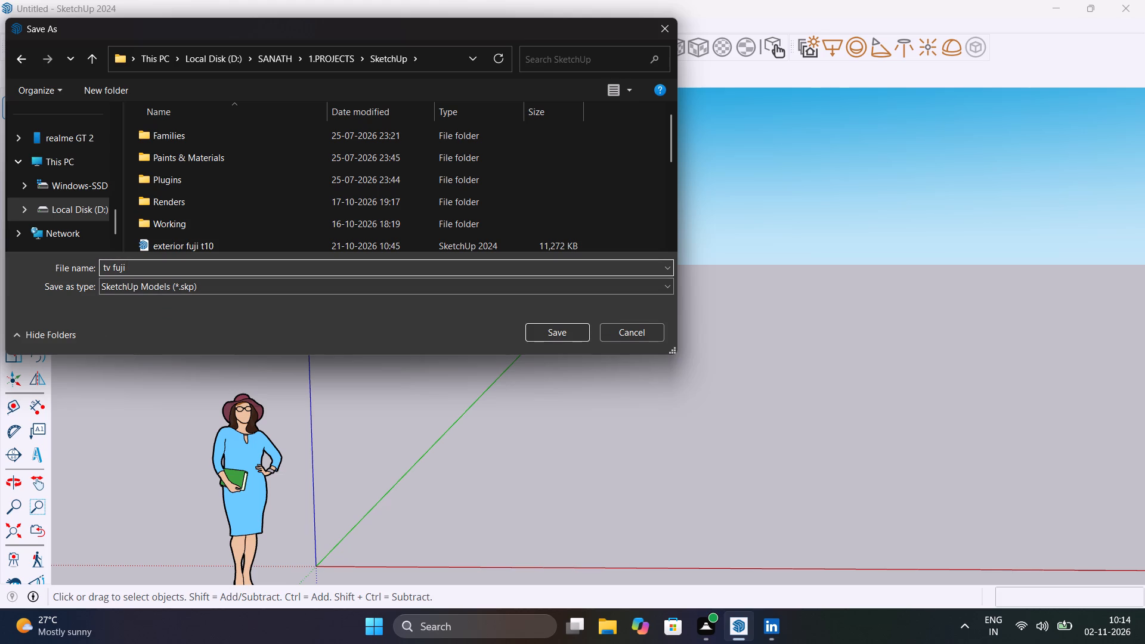
pyautogui.press('t')
pyautogui.write('21')
pyautogui.scroll(1, 195, 268)
pyautogui.click(551, 330)
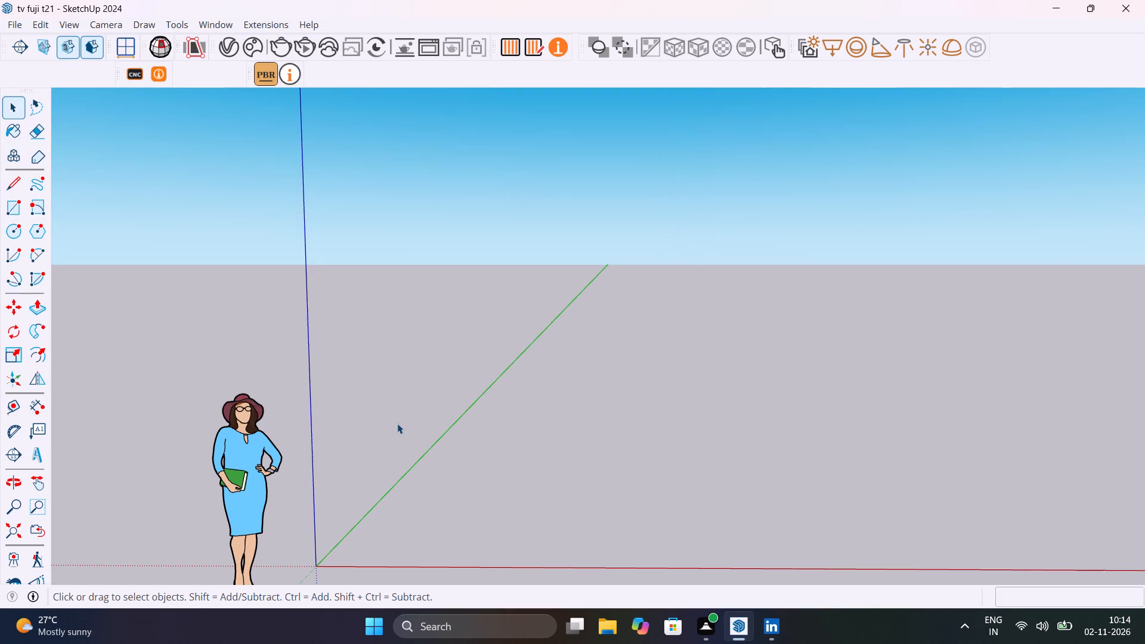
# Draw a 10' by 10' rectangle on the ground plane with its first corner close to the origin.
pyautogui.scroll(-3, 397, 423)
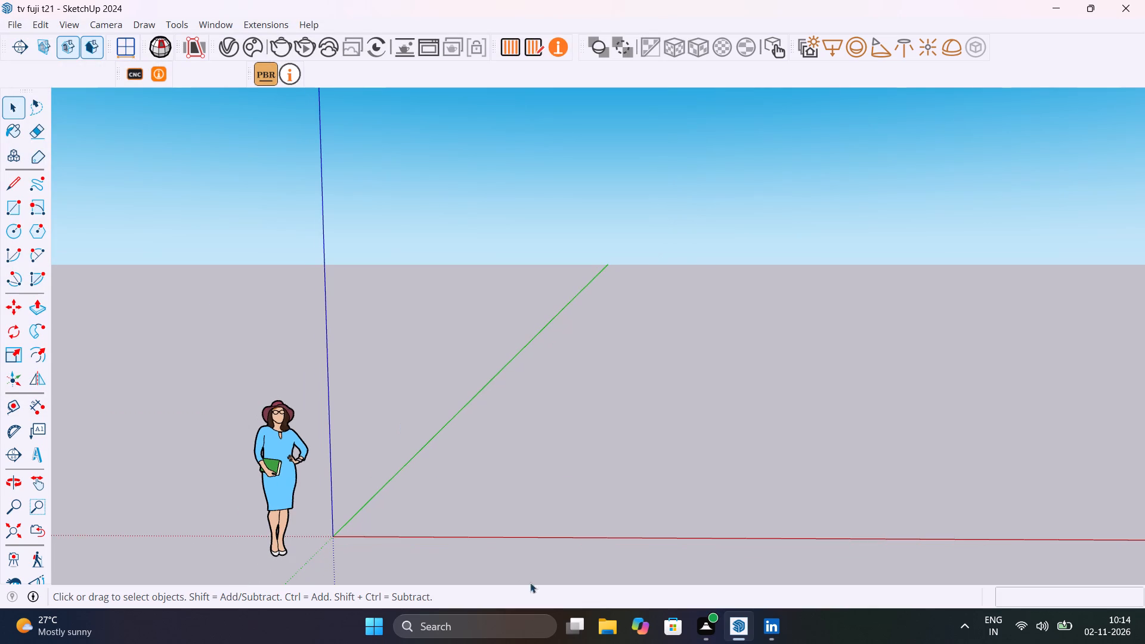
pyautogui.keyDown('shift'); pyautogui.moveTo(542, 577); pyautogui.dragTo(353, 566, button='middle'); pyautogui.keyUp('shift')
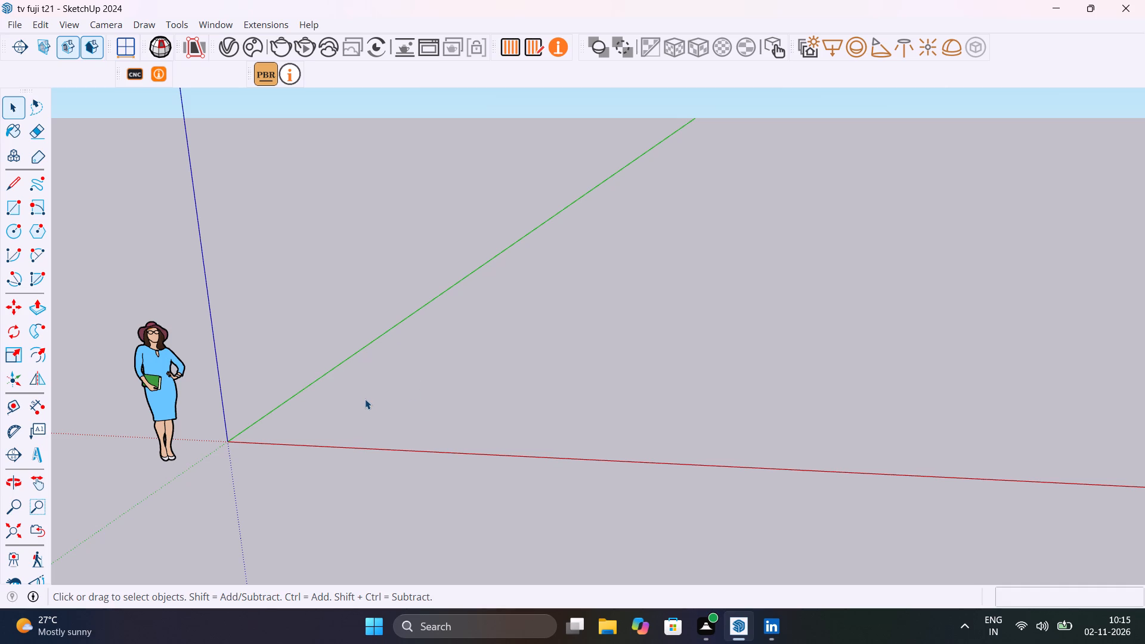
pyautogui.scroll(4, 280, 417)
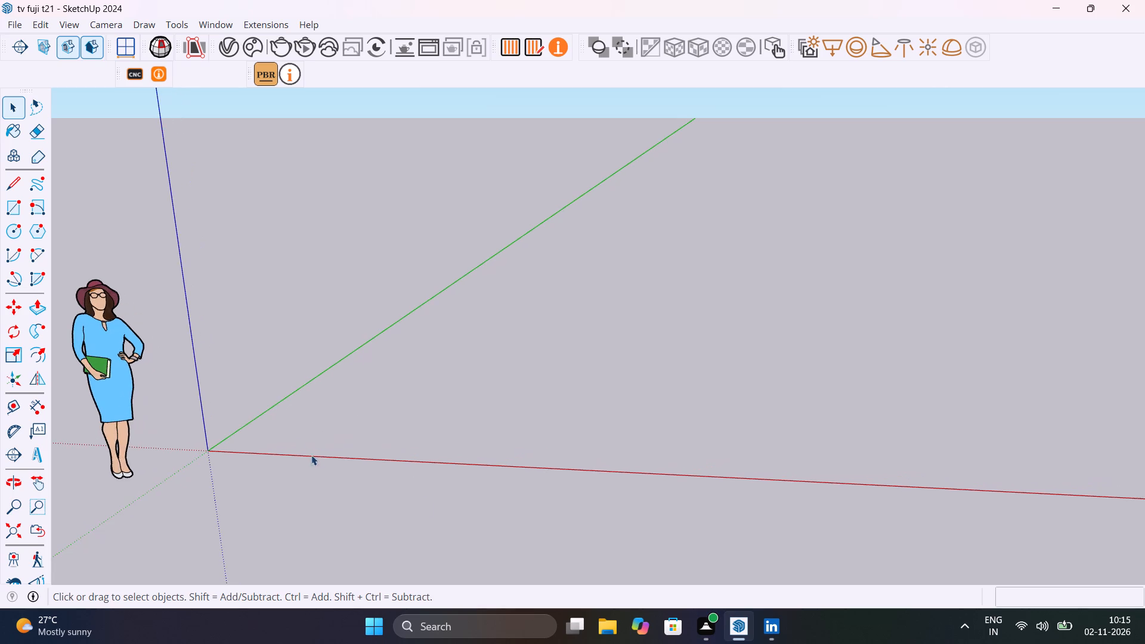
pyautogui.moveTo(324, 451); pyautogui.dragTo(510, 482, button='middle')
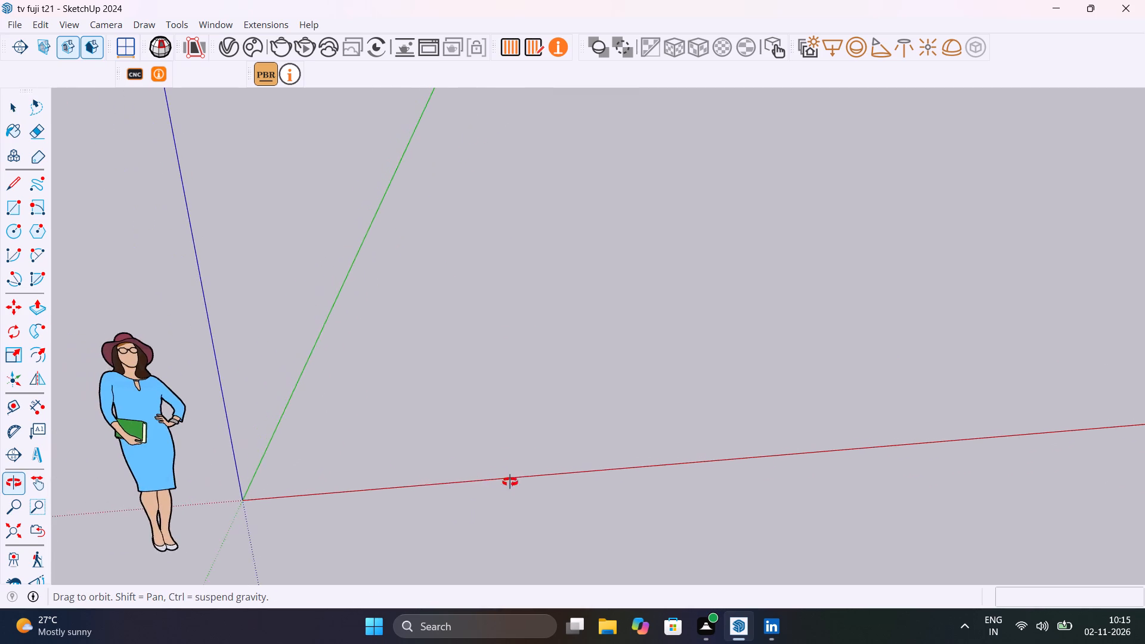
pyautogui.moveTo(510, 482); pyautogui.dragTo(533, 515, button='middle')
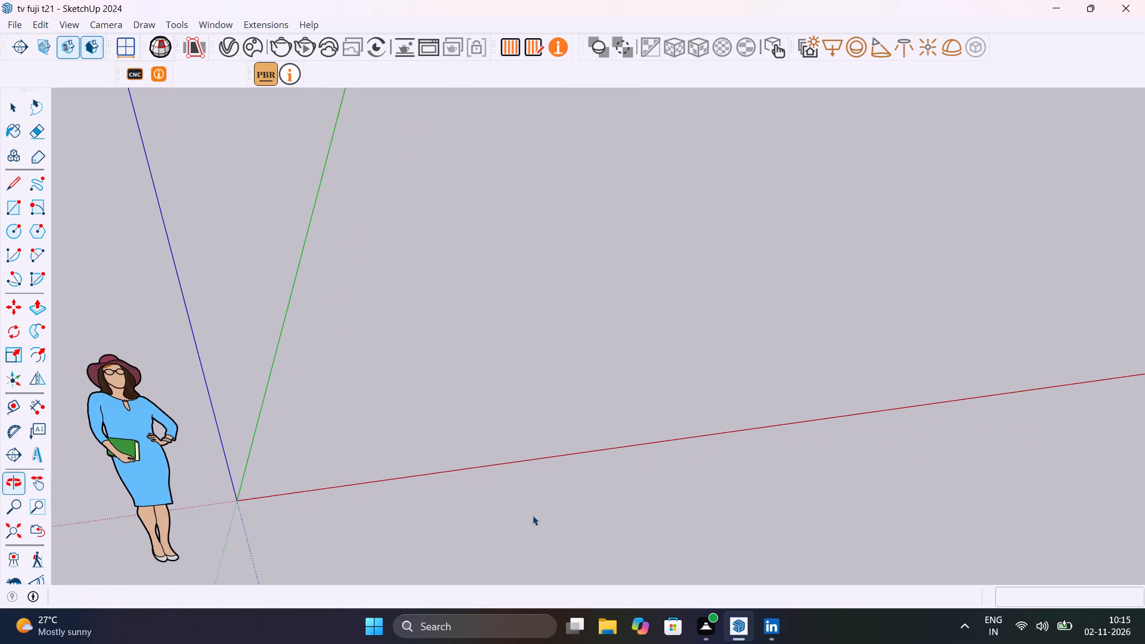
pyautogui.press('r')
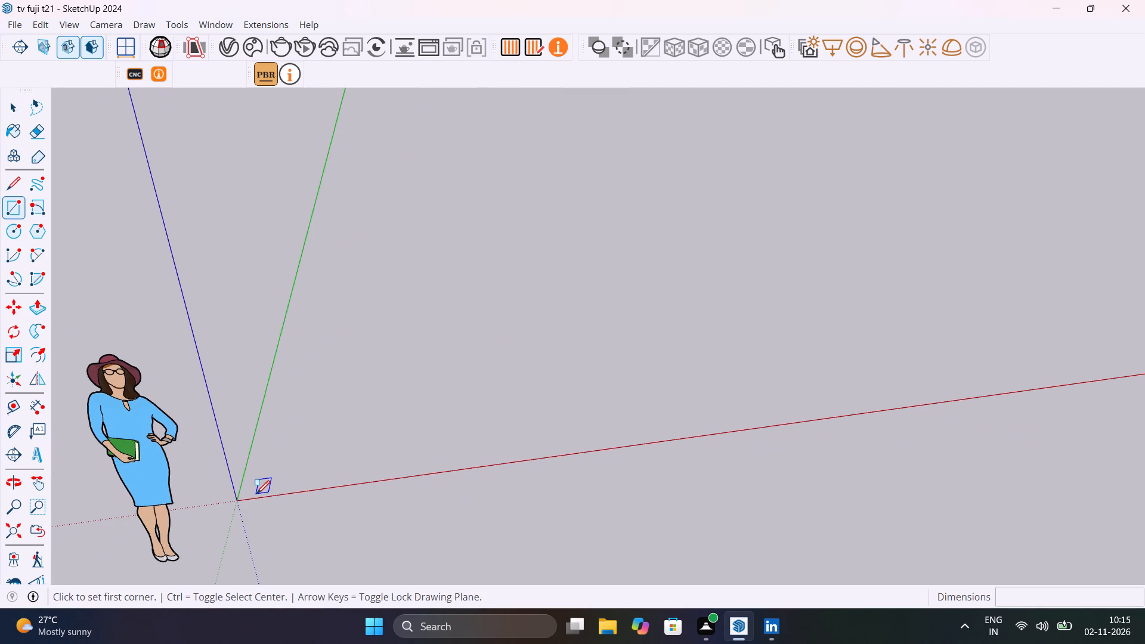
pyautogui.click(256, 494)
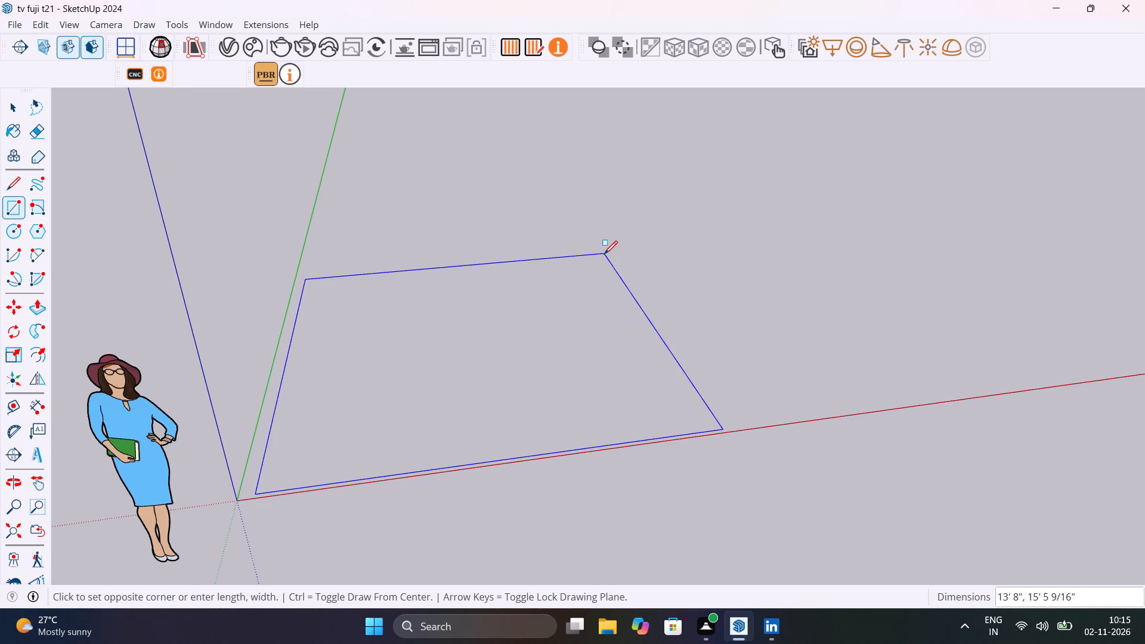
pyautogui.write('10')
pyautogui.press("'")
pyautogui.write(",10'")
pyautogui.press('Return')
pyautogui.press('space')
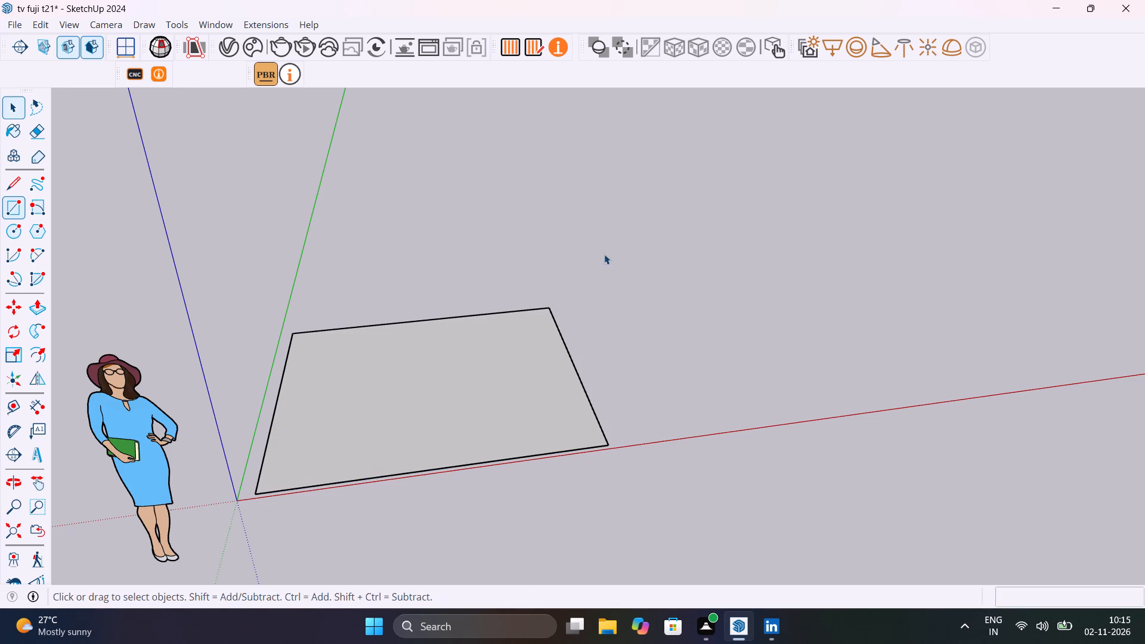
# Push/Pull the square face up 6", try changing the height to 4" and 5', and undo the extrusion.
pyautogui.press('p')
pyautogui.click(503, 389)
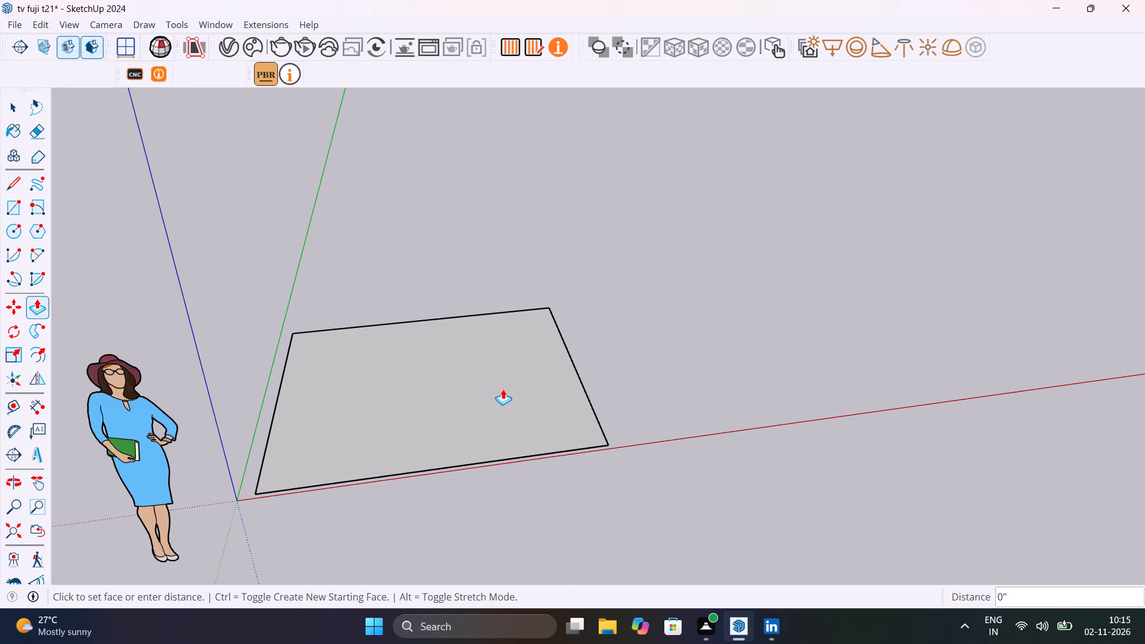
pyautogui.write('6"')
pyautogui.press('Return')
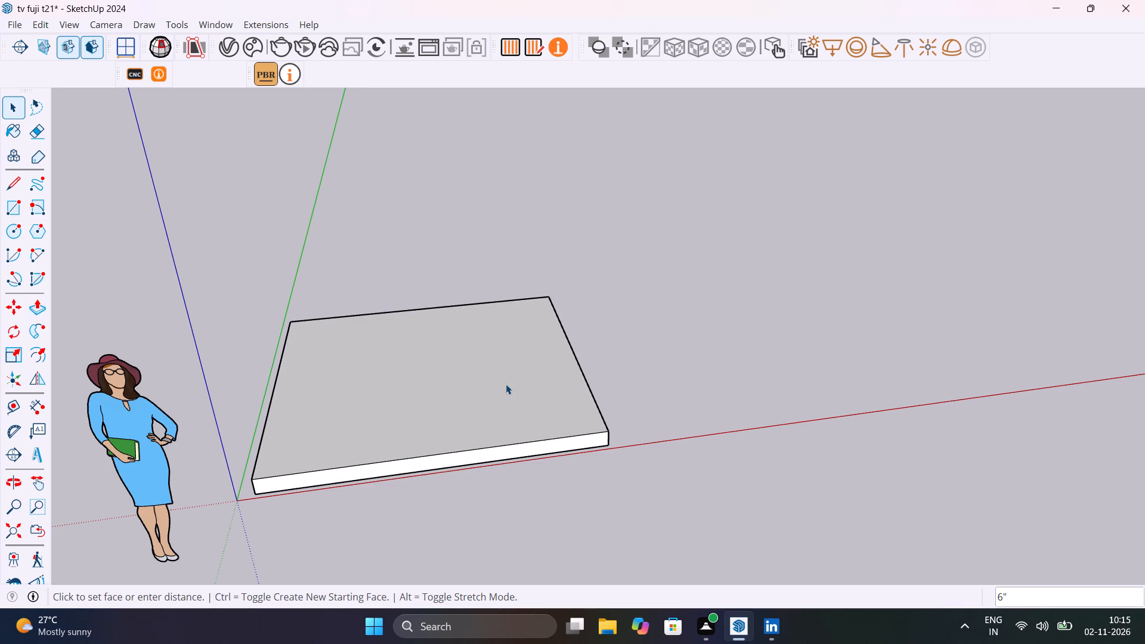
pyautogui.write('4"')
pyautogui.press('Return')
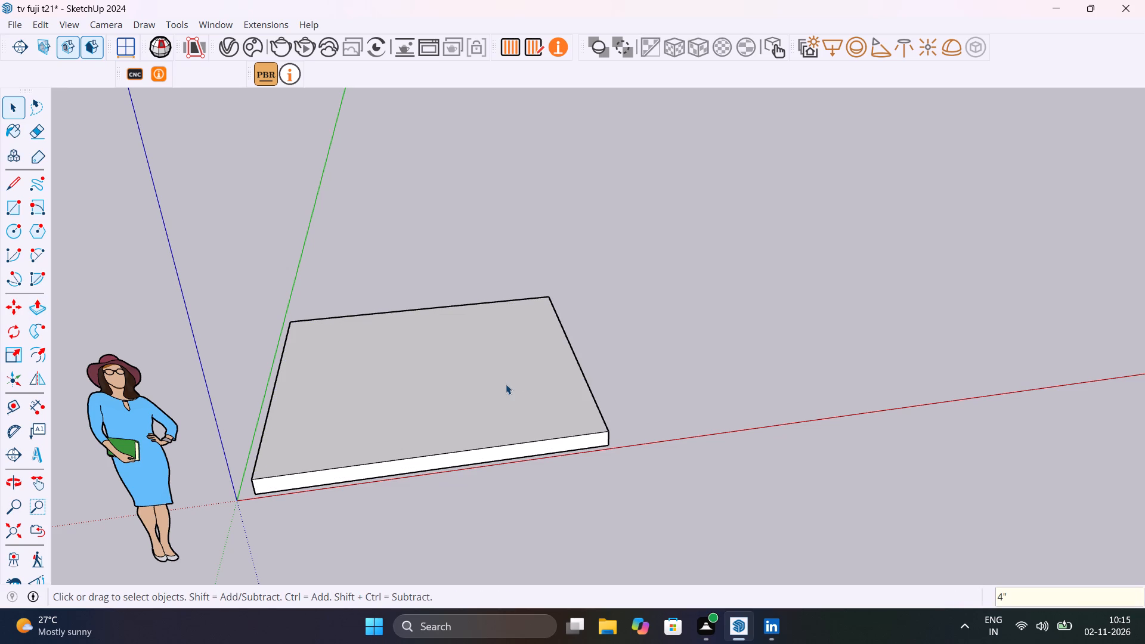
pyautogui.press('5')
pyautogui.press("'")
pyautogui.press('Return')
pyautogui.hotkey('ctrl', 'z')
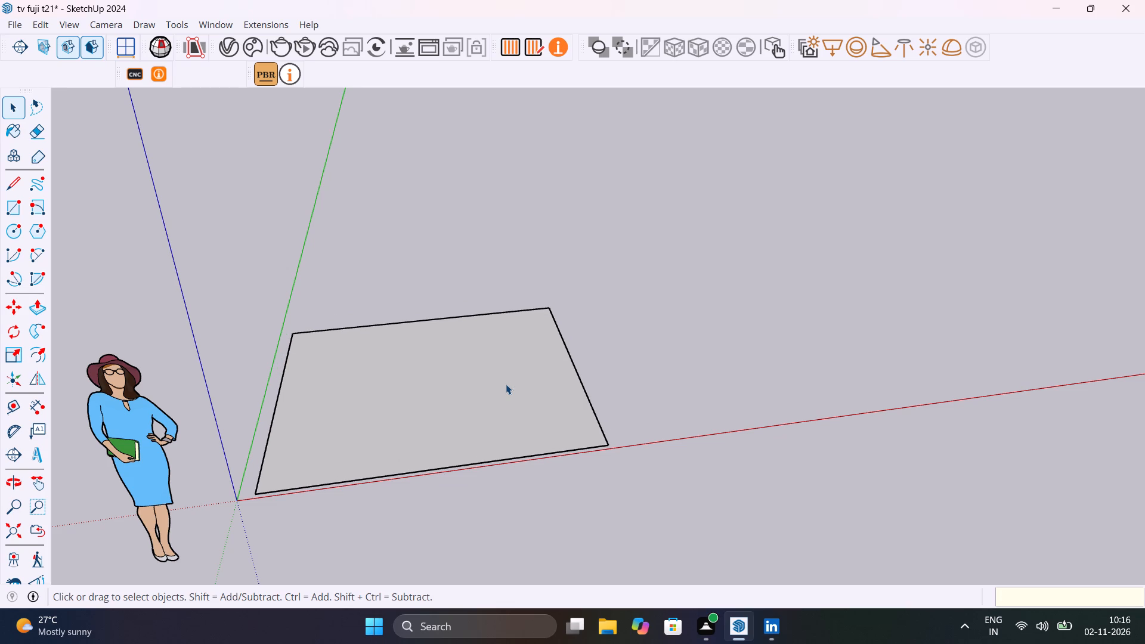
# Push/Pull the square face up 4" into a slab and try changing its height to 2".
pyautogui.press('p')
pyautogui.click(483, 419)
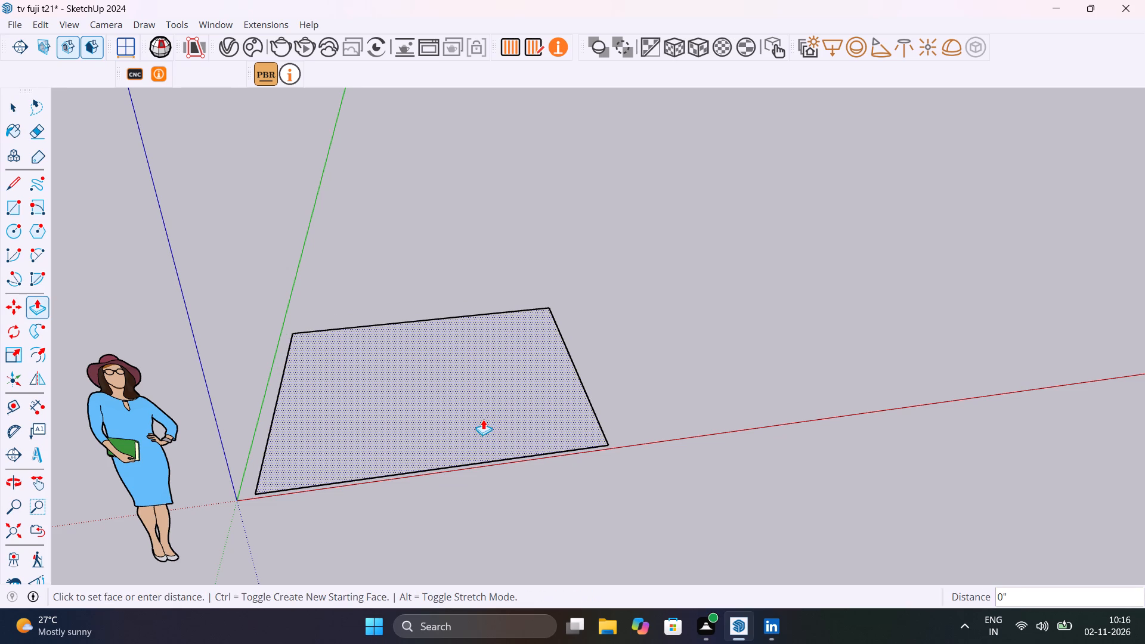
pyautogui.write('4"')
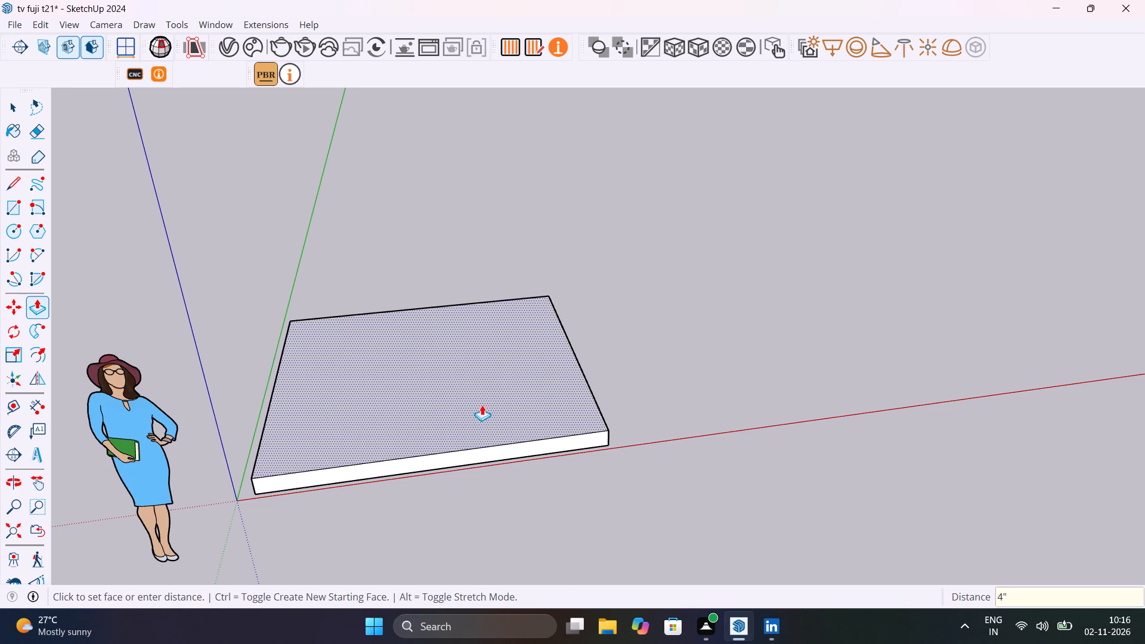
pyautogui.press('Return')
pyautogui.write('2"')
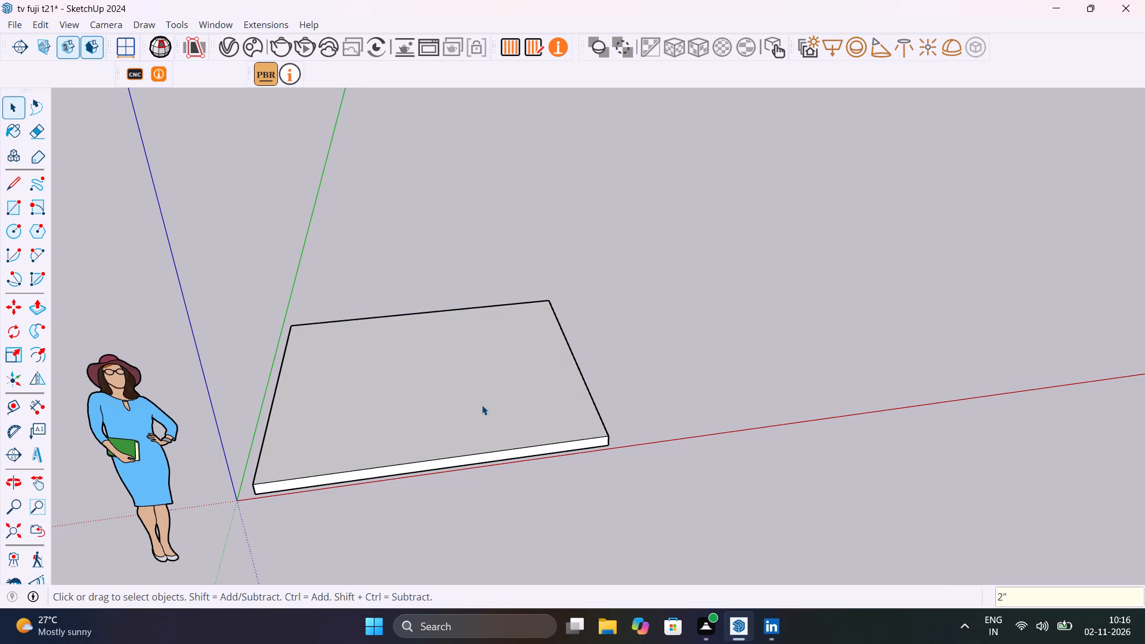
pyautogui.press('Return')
# Save the model.
pyautogui.hotkey('ctrl', 's')
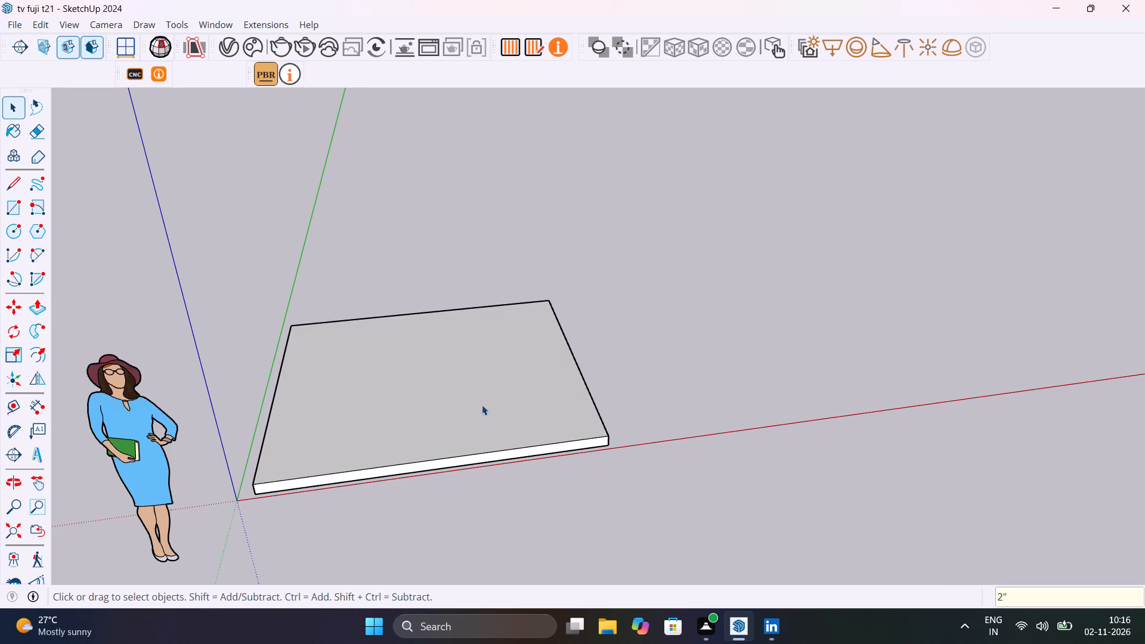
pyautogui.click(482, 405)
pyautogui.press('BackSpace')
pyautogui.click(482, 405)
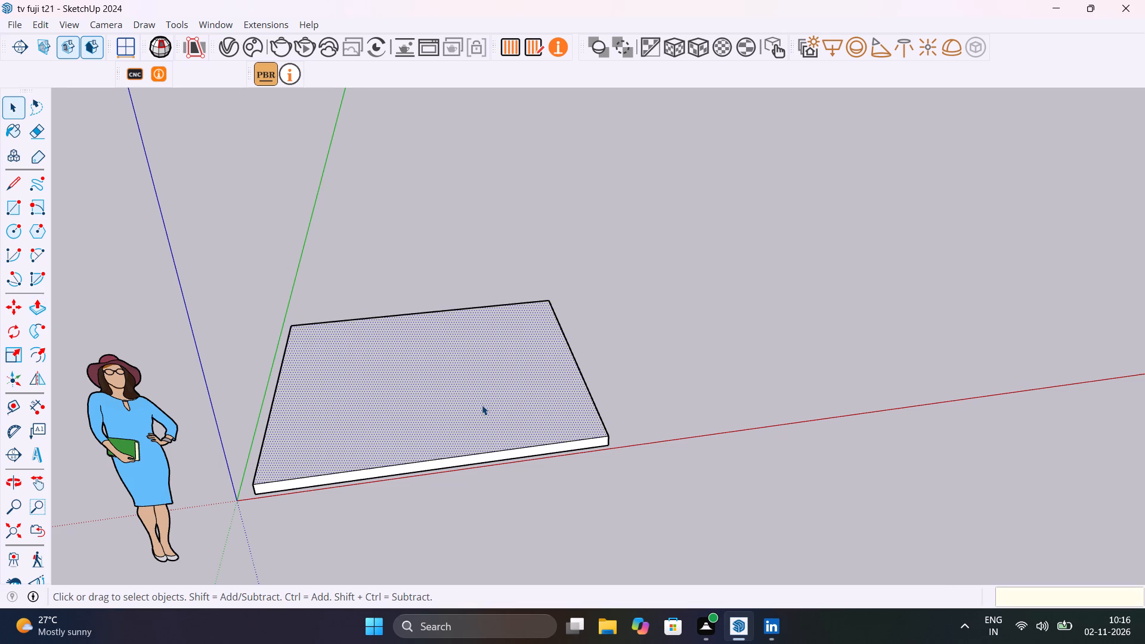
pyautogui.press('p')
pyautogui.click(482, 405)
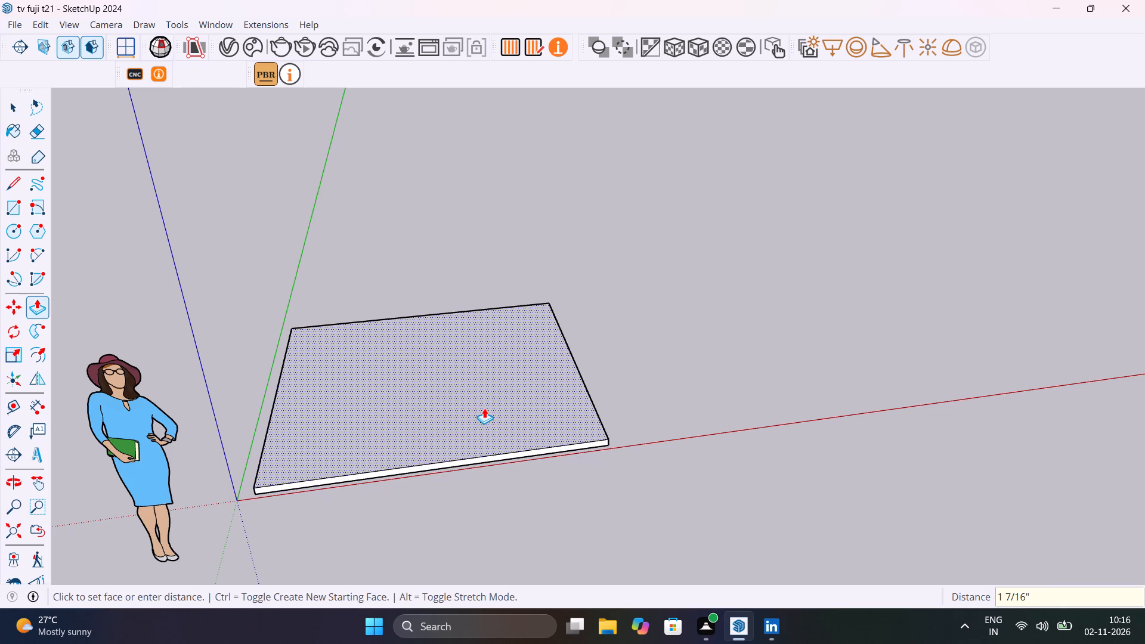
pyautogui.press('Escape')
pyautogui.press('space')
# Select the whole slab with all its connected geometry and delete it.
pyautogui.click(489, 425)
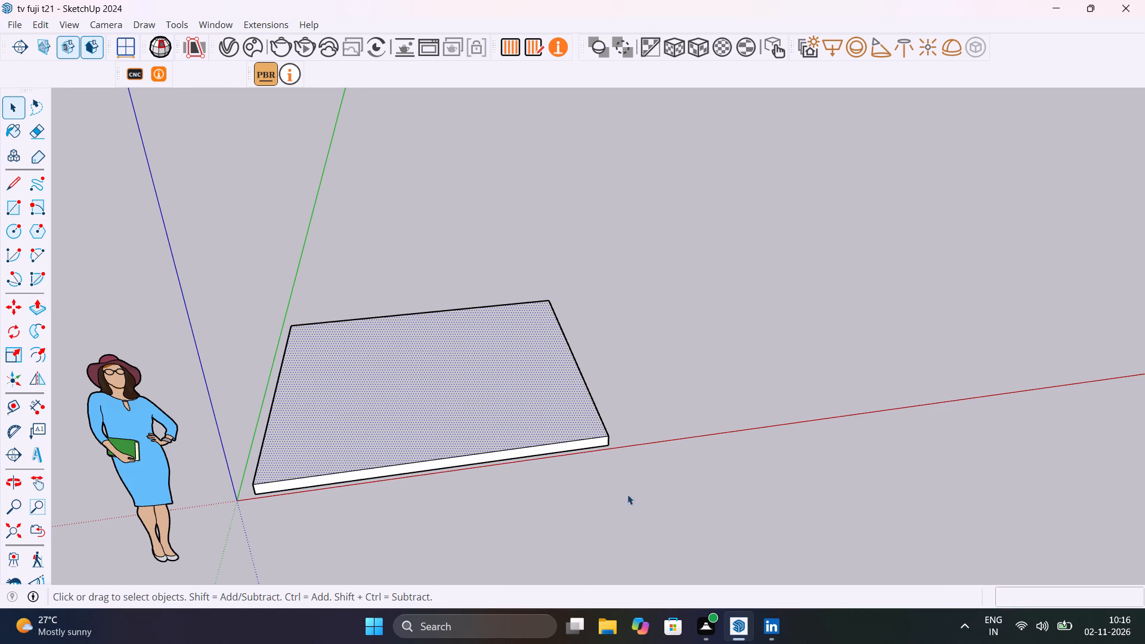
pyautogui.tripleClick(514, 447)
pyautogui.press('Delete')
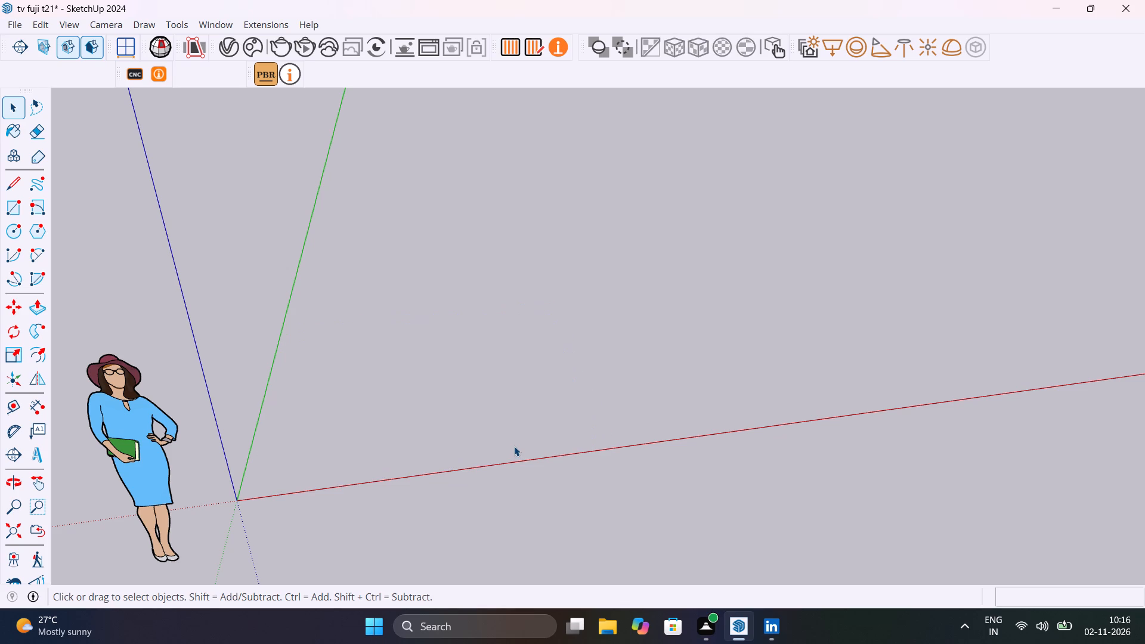
# Draw a 10' by 10' rectangle on the ground plane with its first corner just beside the origin.
pyautogui.press('r')
pyautogui.click(254, 494)
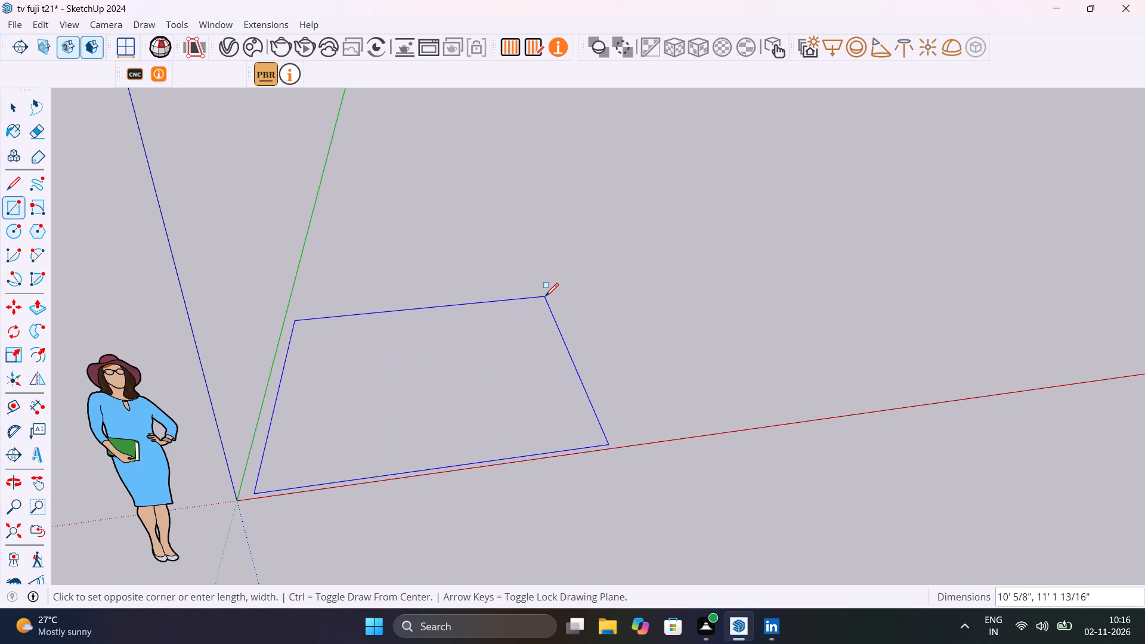
pyautogui.write("10',10'")
pyautogui.press('Return')
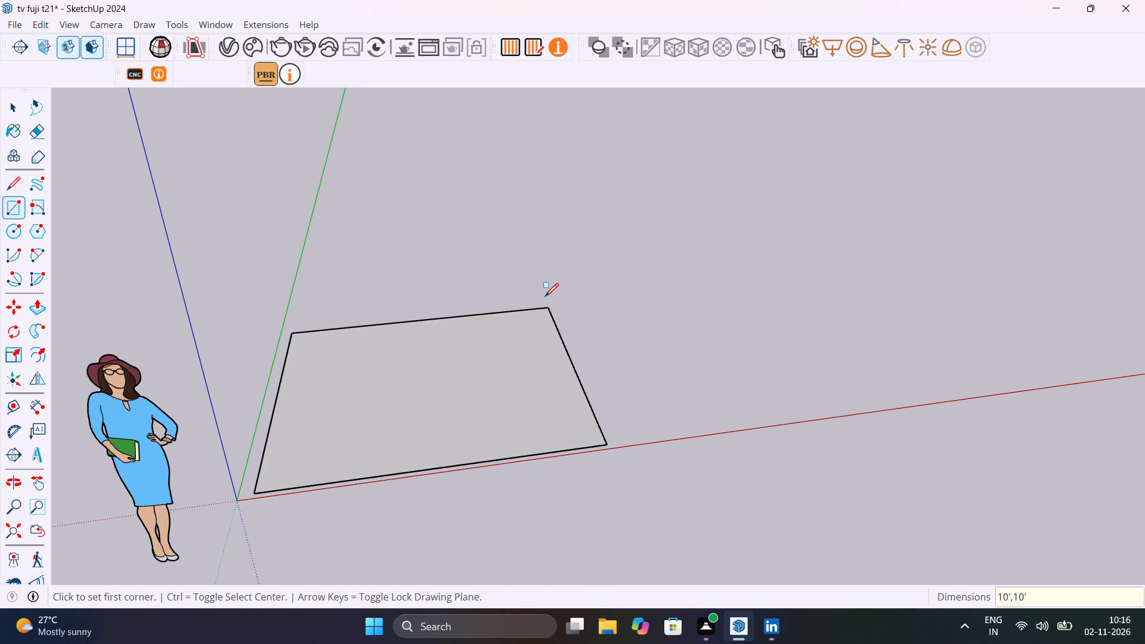
pyautogui.press('space')
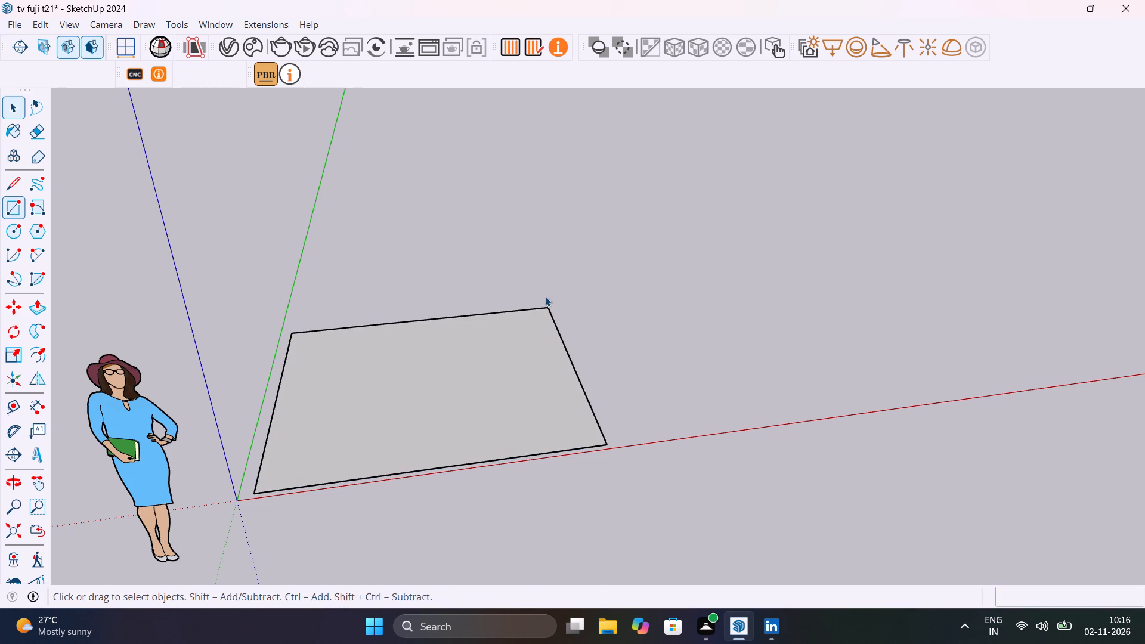
# Push/Pull the square face up 4" into a slab.
pyautogui.press('p')
pyautogui.click(491, 412)
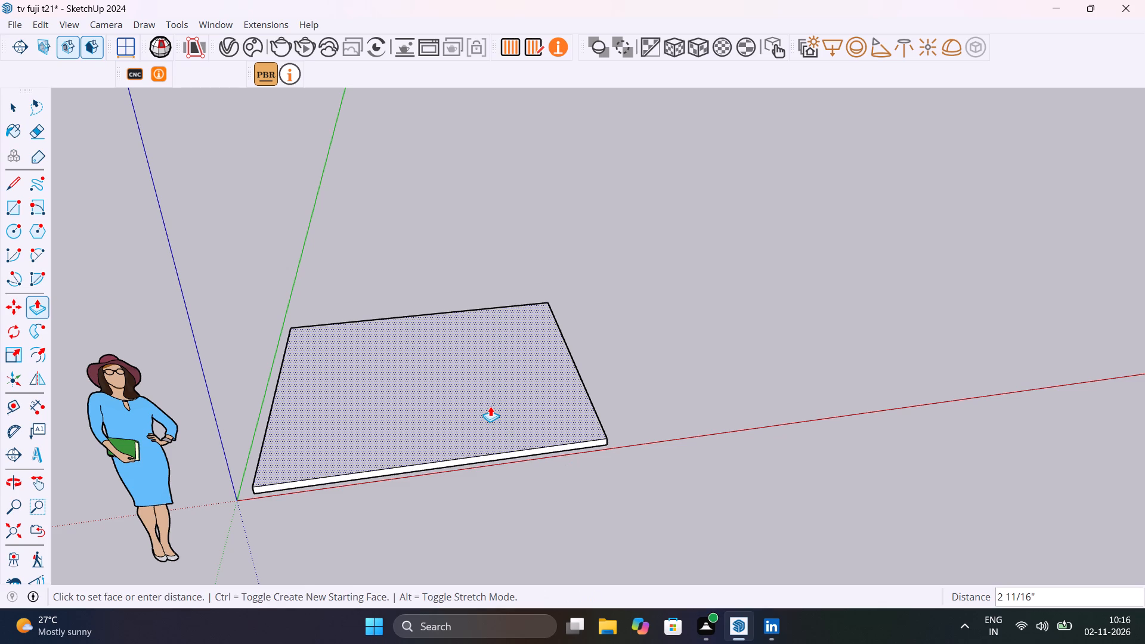
pyautogui.write('4"')
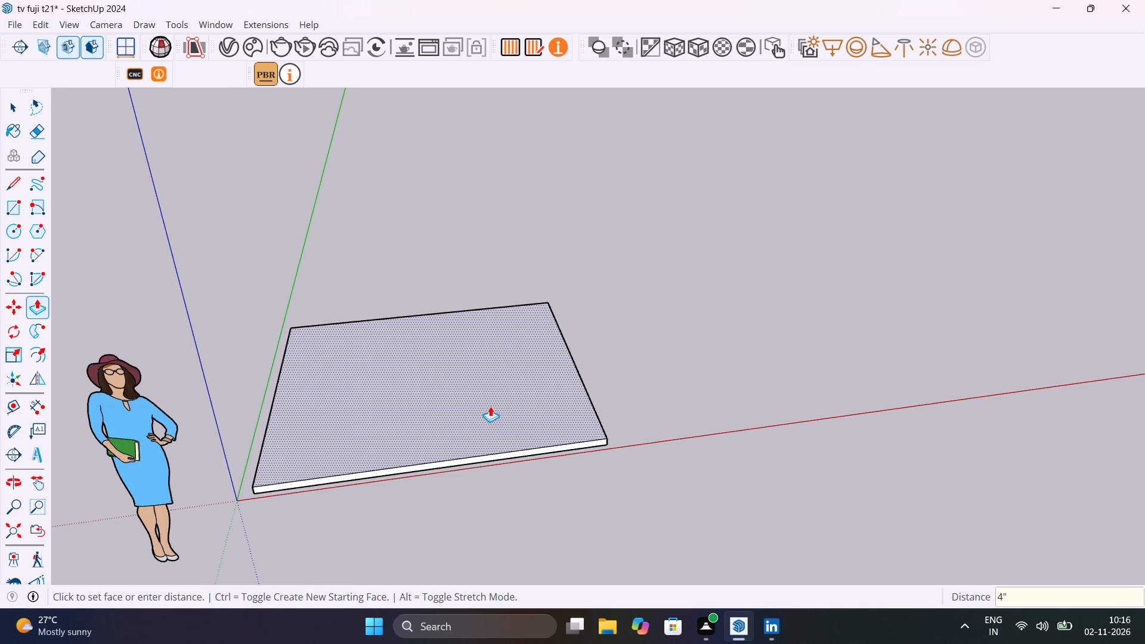
pyautogui.press('Return')
pyautogui.press('space')
# Select the whole slab with all its connected geometry and make it a group.
pyautogui.tripleClick(490, 406)
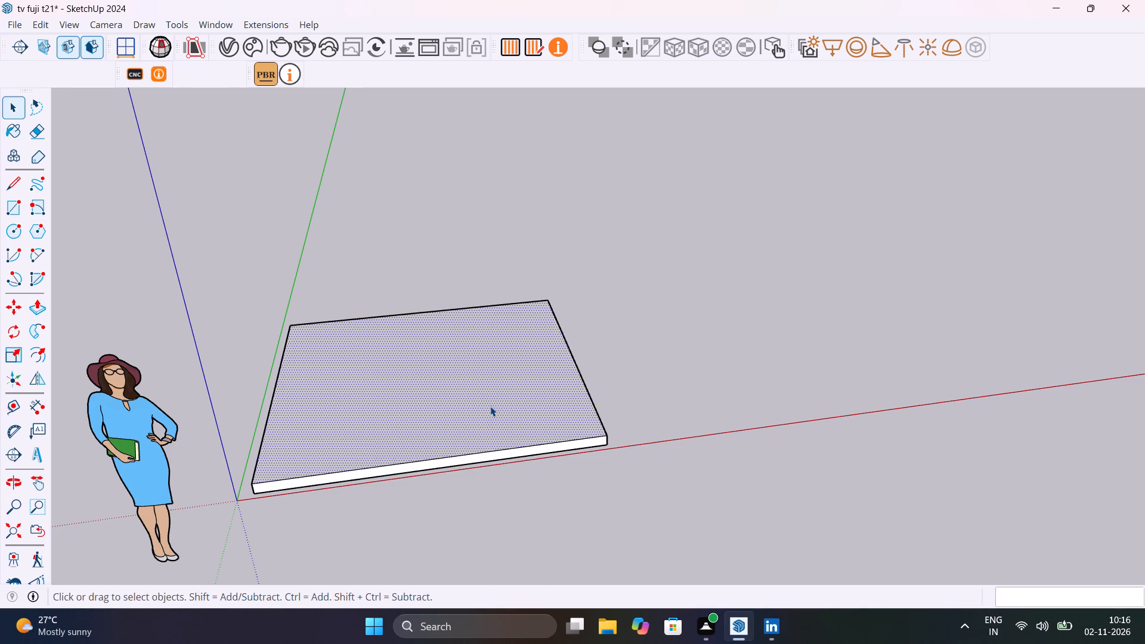
pyautogui.doubleClick(490, 406)
pyautogui.rightClick(490, 406)
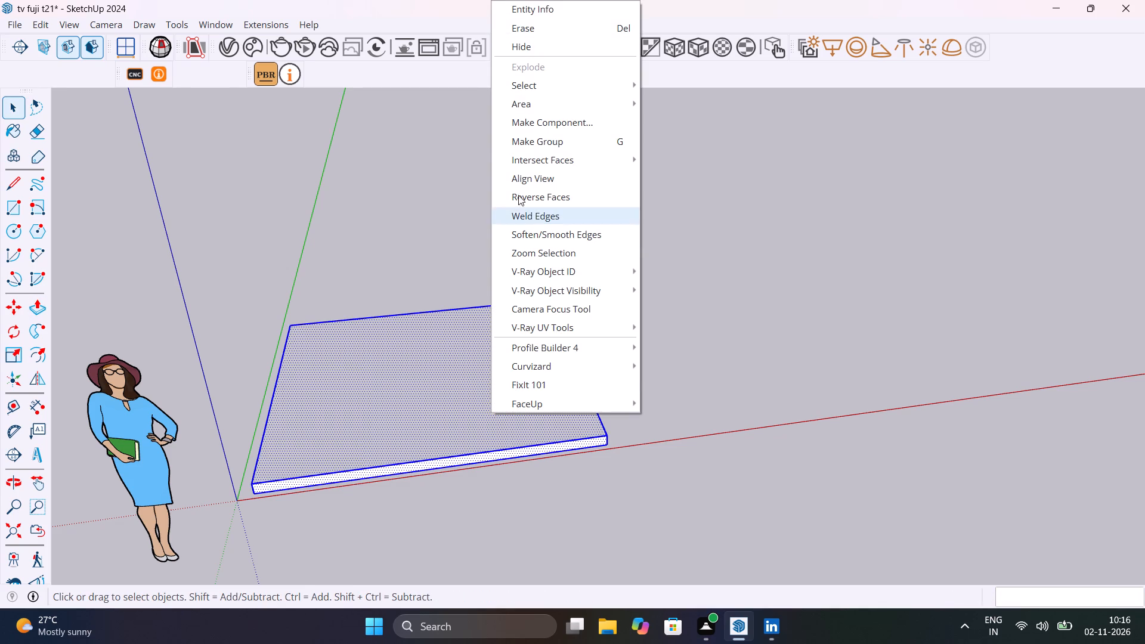
pyautogui.click(555, 141)
pyautogui.click(655, 334)
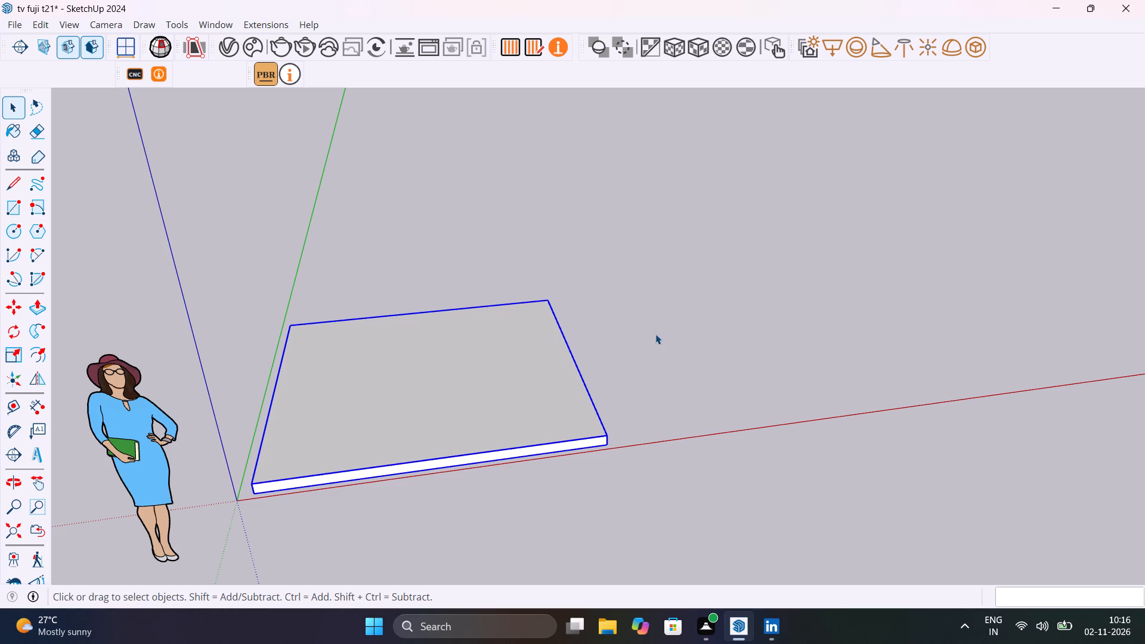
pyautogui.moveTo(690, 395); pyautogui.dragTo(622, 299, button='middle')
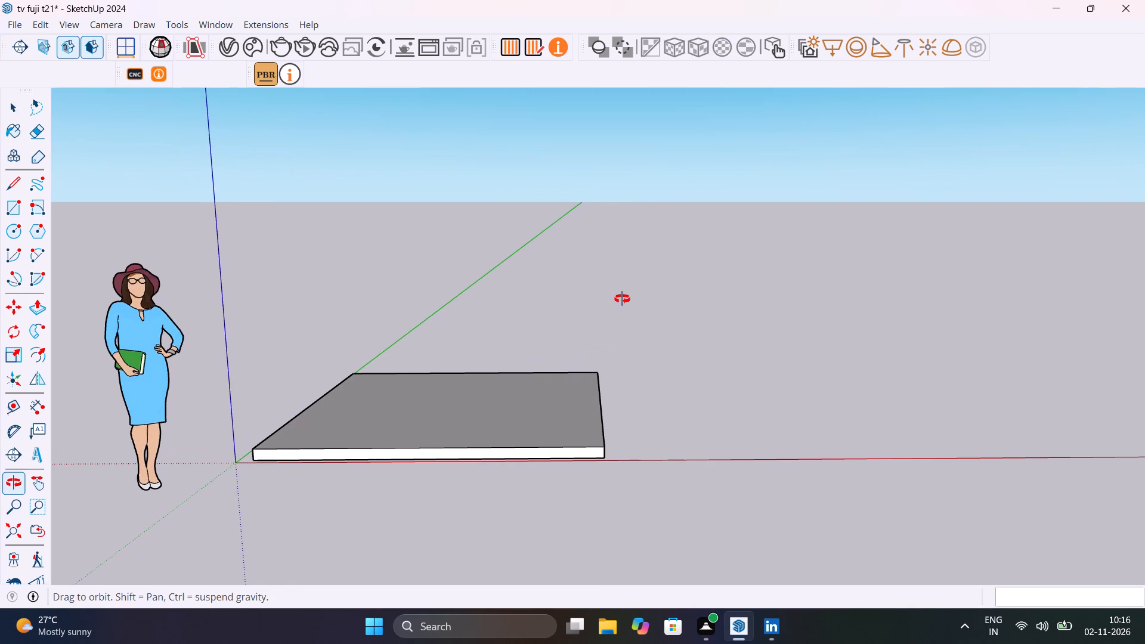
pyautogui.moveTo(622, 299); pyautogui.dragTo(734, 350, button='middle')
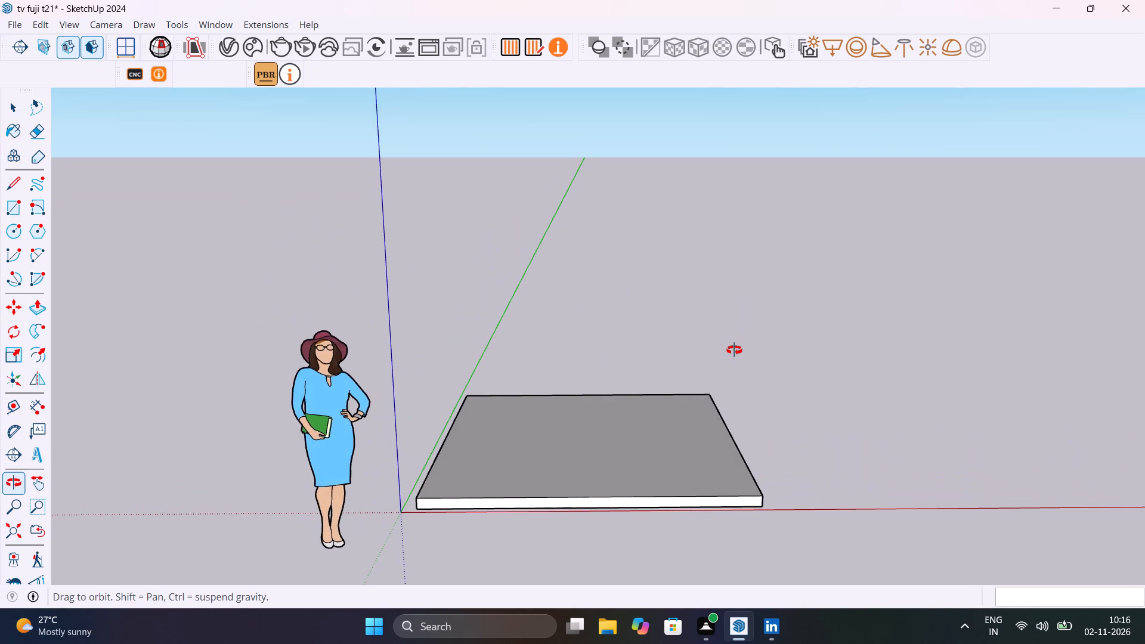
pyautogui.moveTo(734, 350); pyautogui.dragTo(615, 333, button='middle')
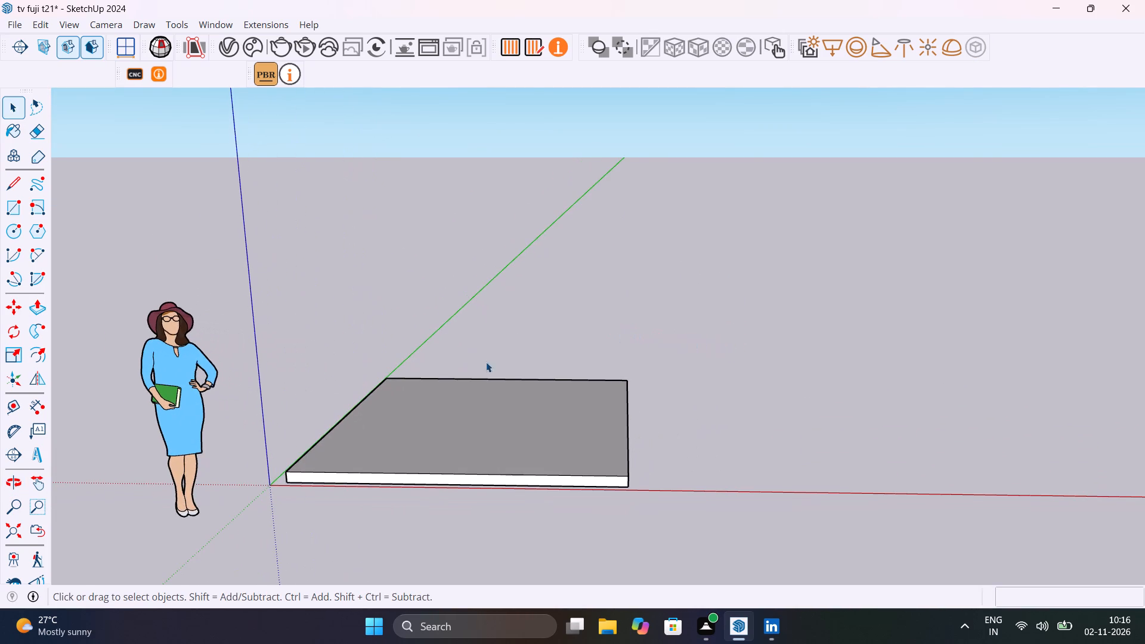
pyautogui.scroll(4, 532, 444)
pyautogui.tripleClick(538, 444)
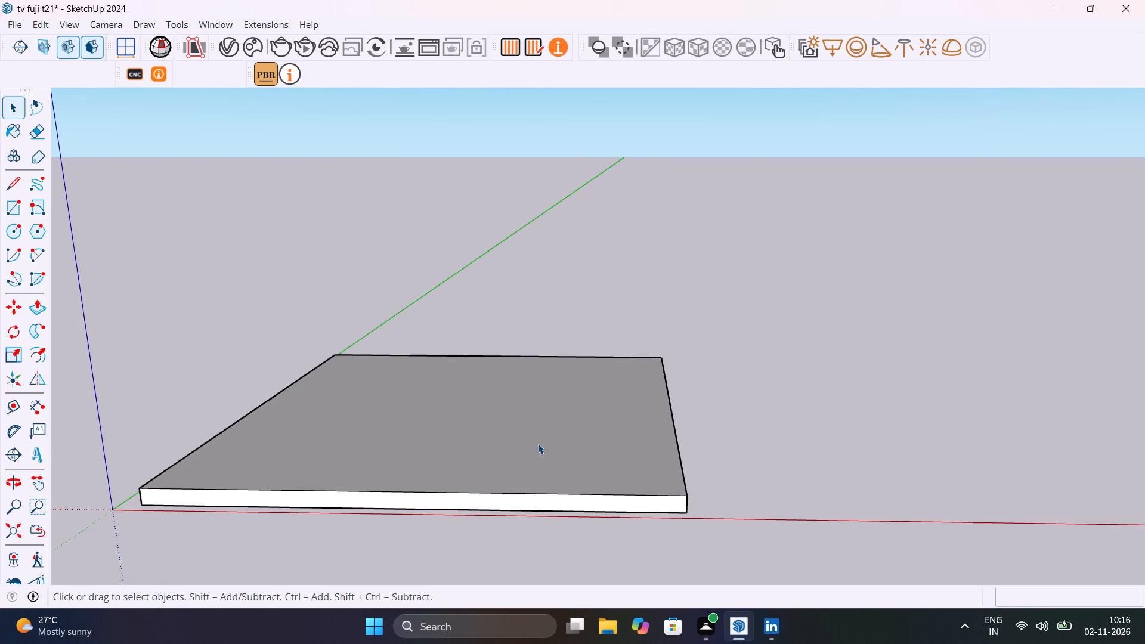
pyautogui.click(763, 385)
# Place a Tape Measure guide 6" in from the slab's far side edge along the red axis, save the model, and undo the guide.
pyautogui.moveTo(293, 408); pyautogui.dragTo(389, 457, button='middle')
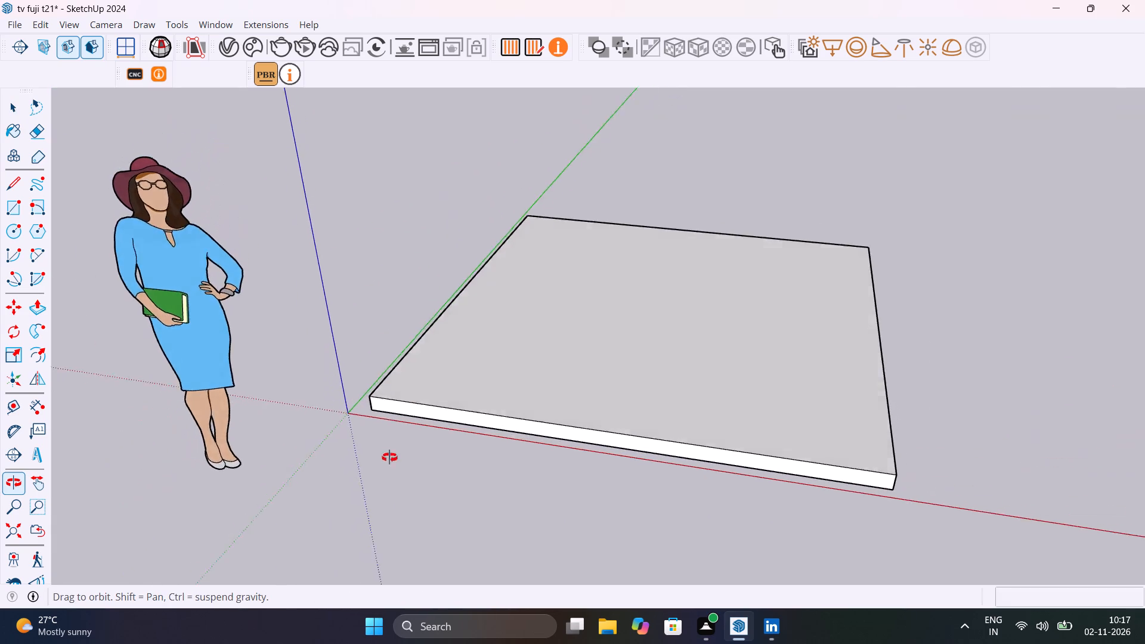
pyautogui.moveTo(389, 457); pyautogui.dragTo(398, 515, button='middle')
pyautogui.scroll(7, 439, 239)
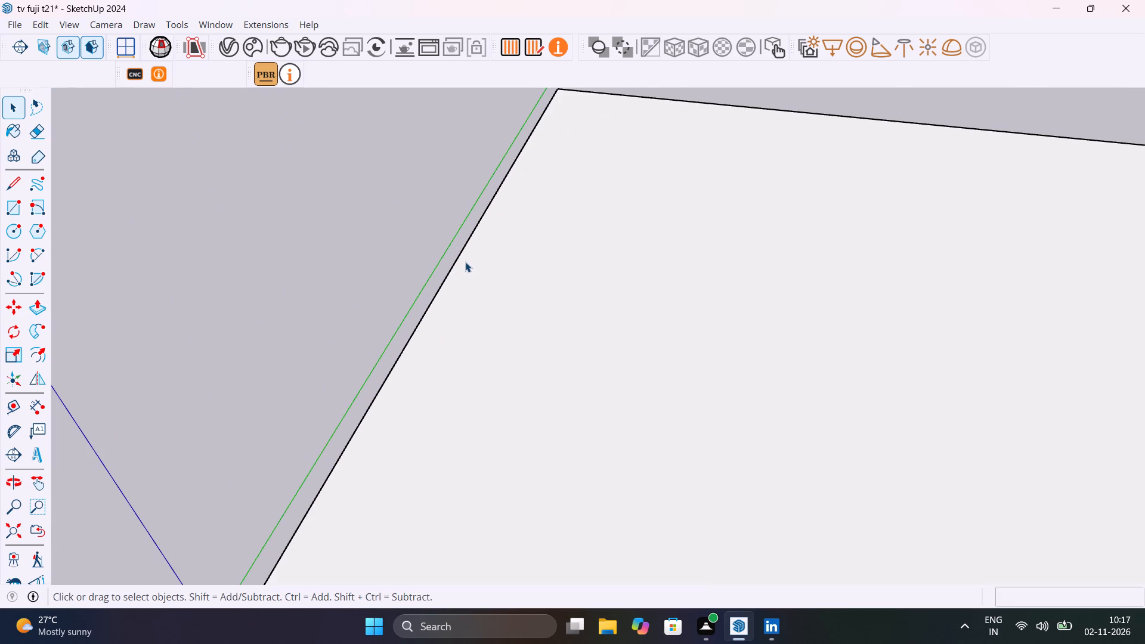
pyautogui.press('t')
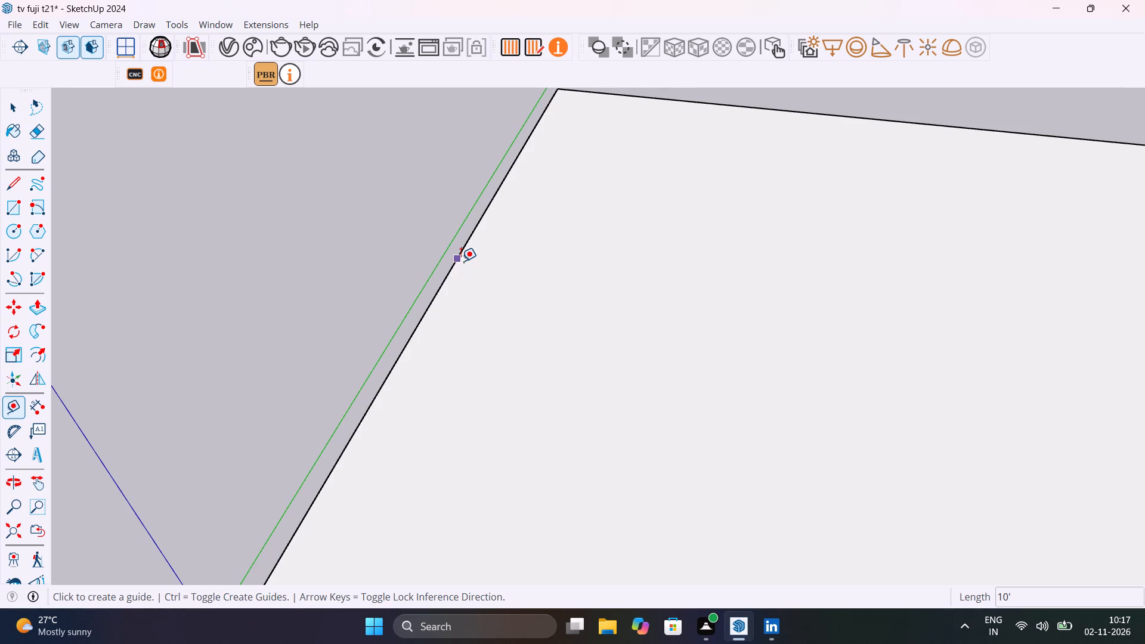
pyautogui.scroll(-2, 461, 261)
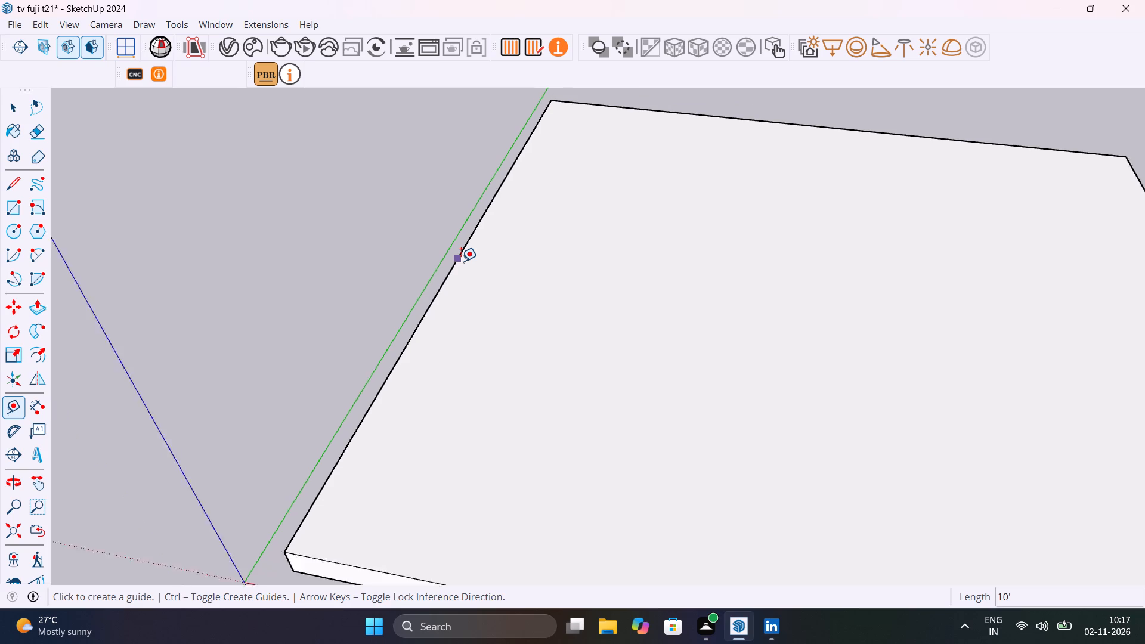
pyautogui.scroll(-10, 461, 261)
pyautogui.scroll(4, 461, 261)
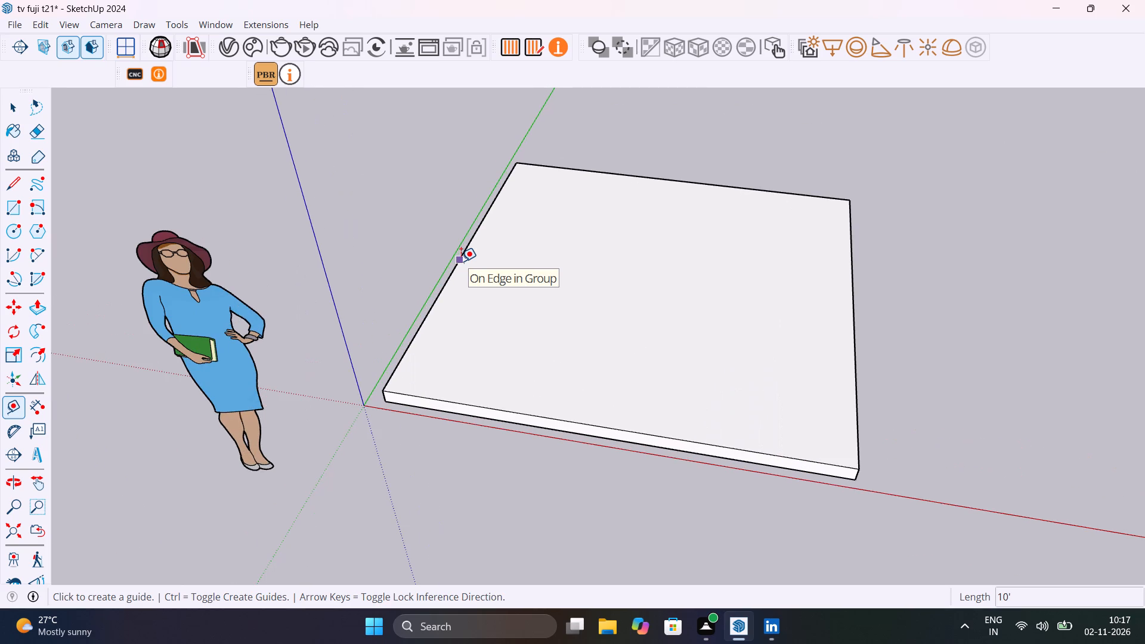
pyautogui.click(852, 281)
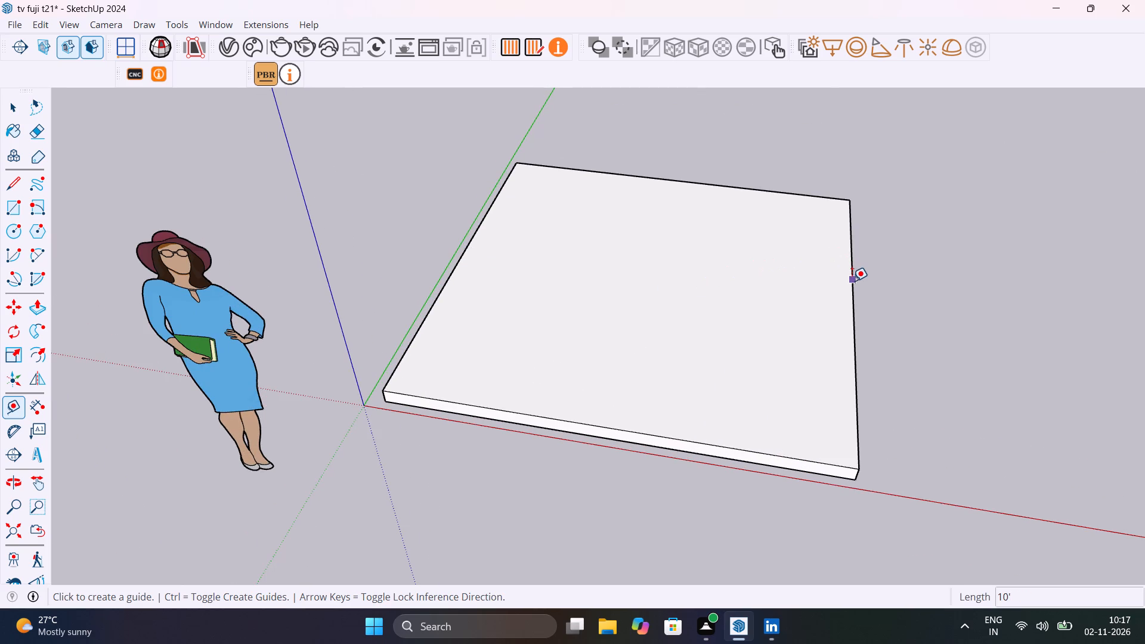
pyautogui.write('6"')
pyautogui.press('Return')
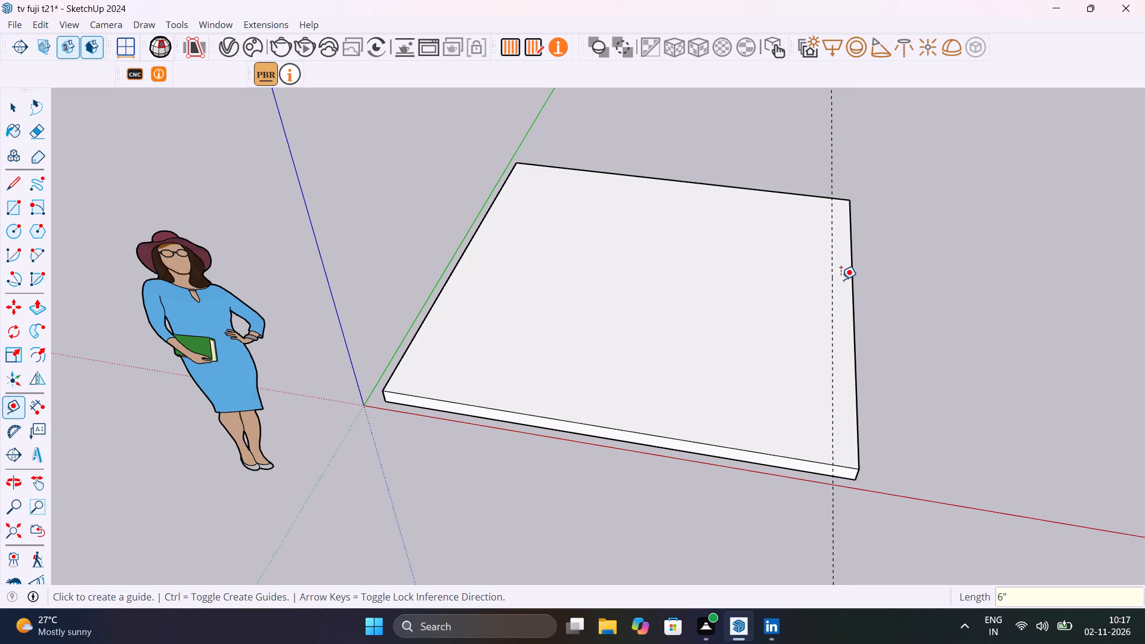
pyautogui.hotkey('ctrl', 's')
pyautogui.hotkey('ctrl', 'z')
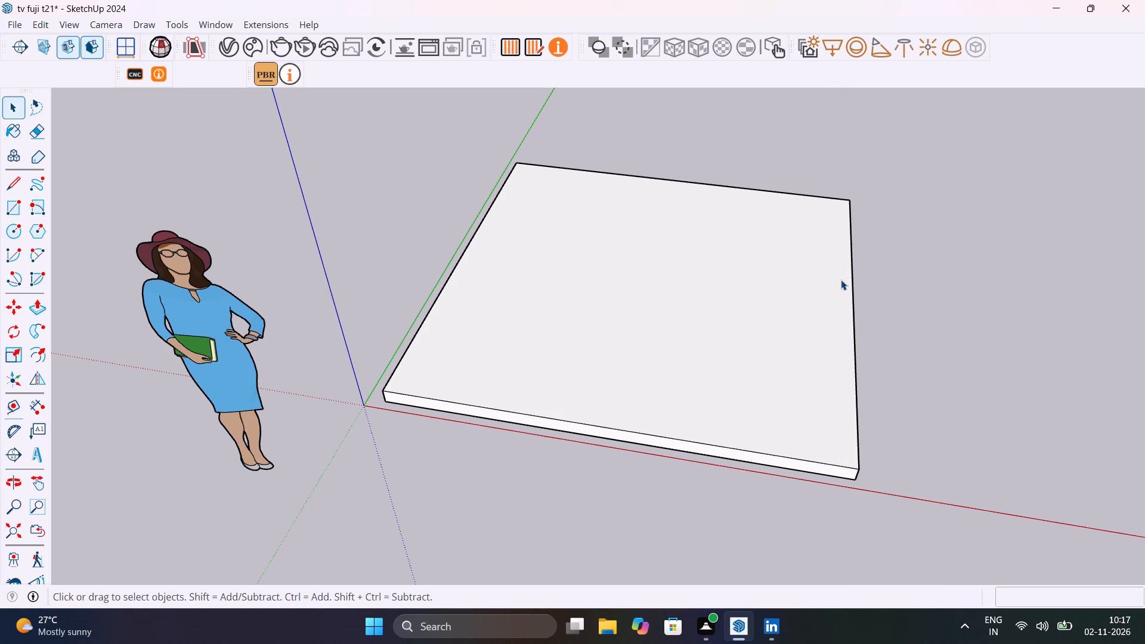
# Place guides 4.5" in from the two side edges and the back edge of the slab's top, saving the model along the way.
pyautogui.press('t')
pyautogui.click(856, 294)
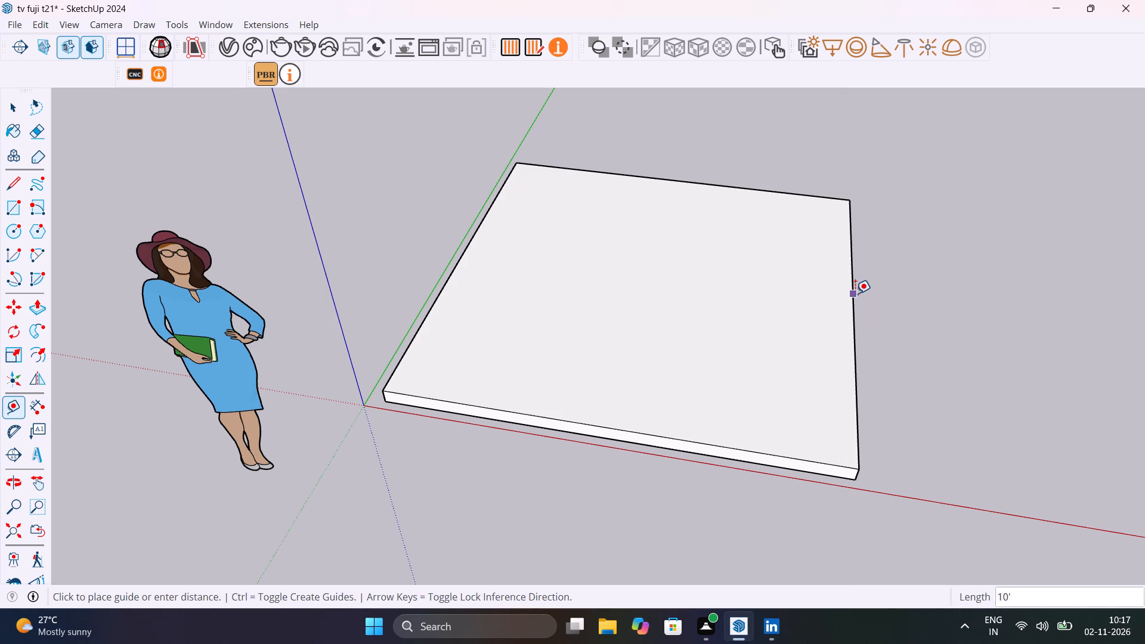
pyautogui.hotkey('ctrl', 's')
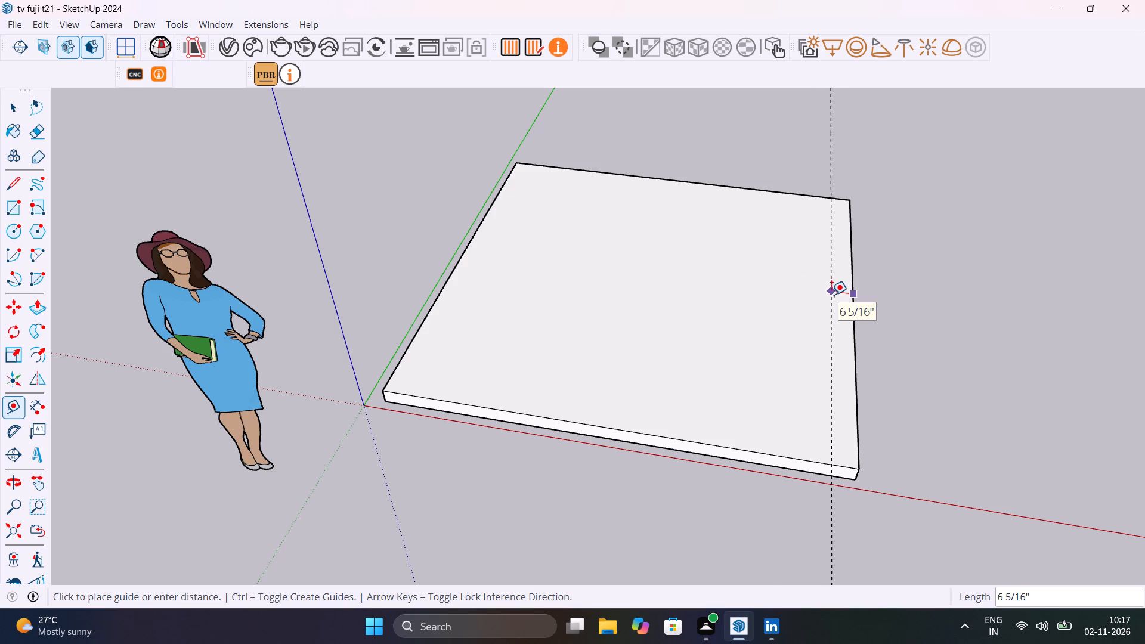
pyautogui.write('4.5"')
pyautogui.press('Return')
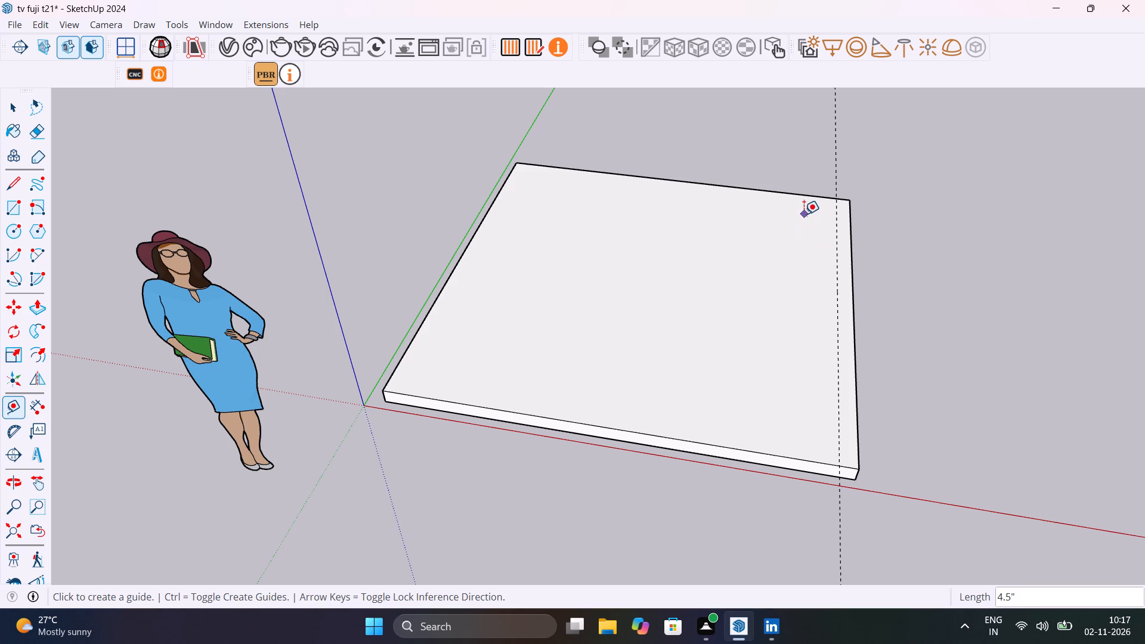
pyautogui.click(803, 195)
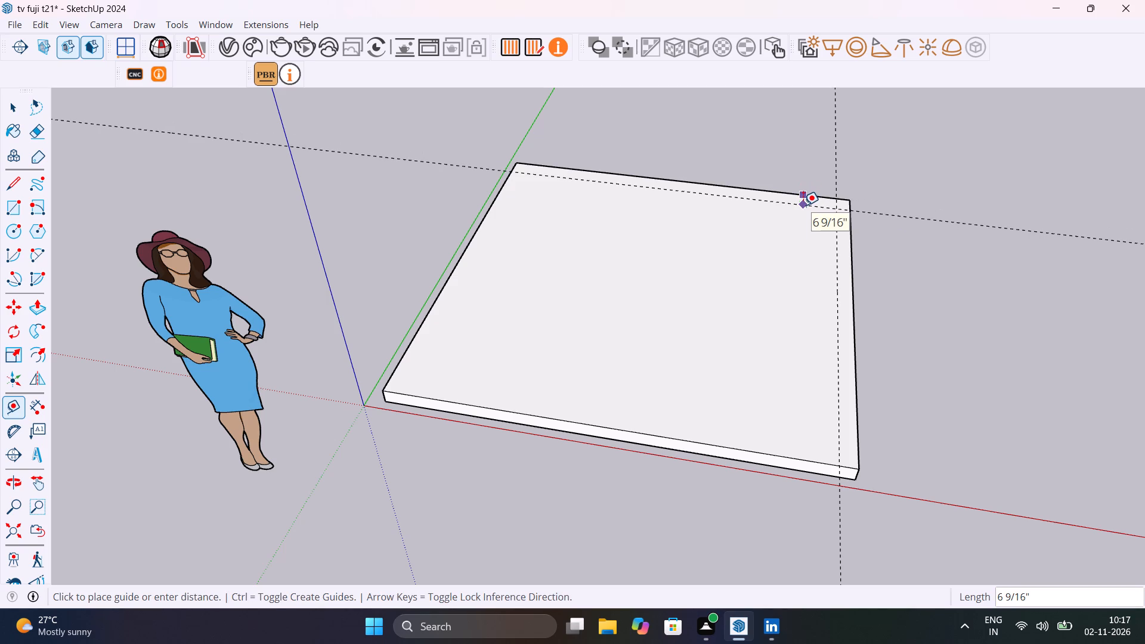
pyautogui.write('4.5"')
pyautogui.press('Return')
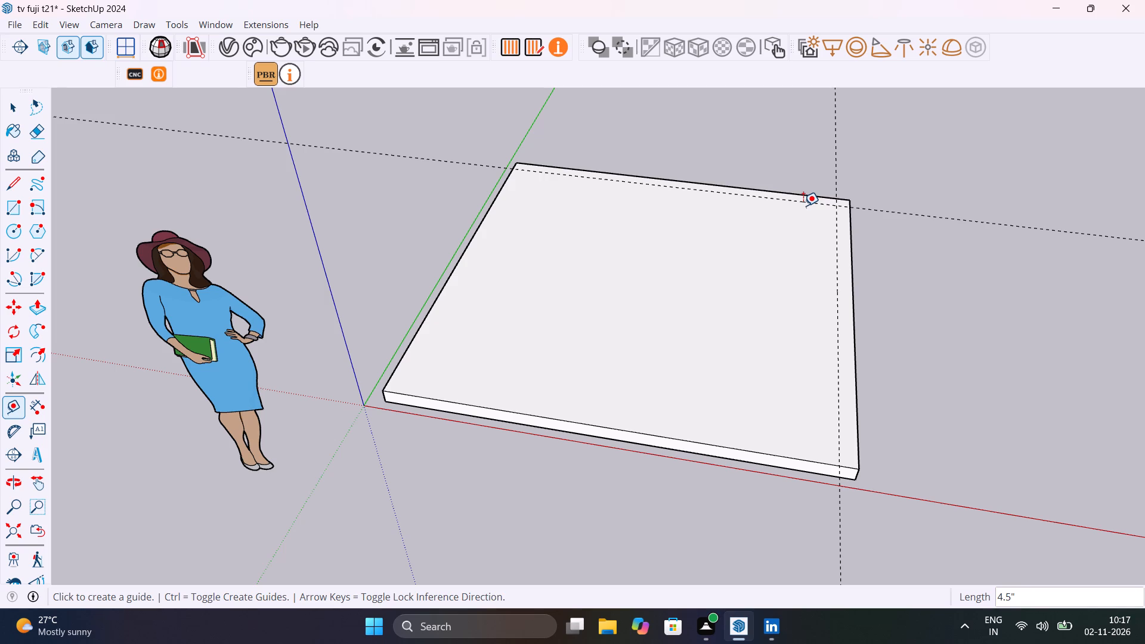
pyautogui.click(474, 235)
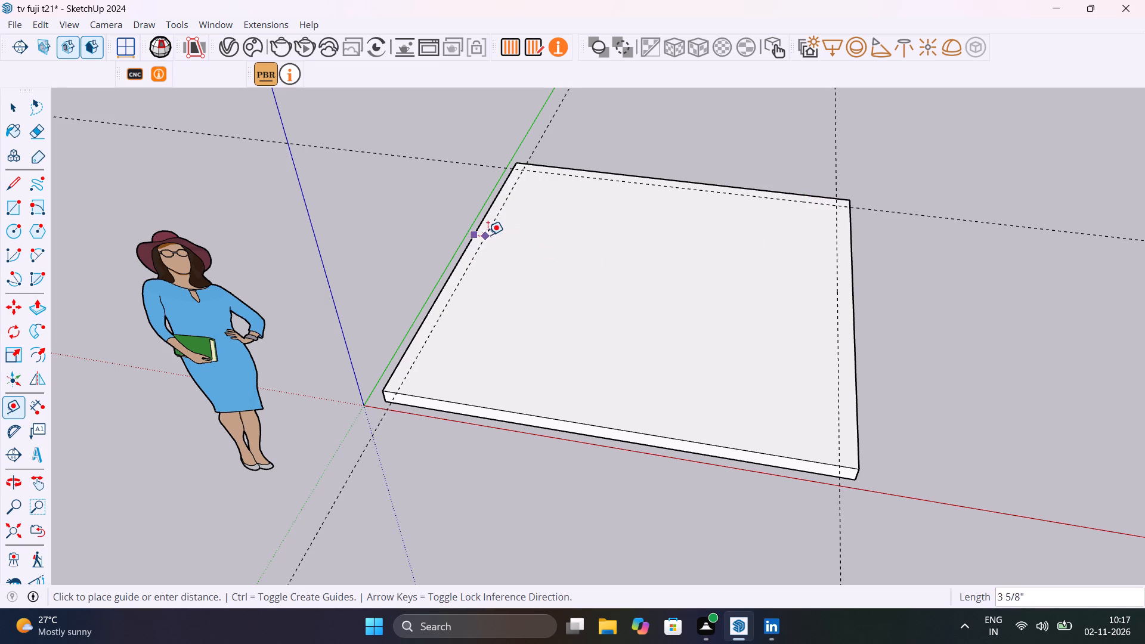
pyautogui.write('4.5"')
pyautogui.press('Return')
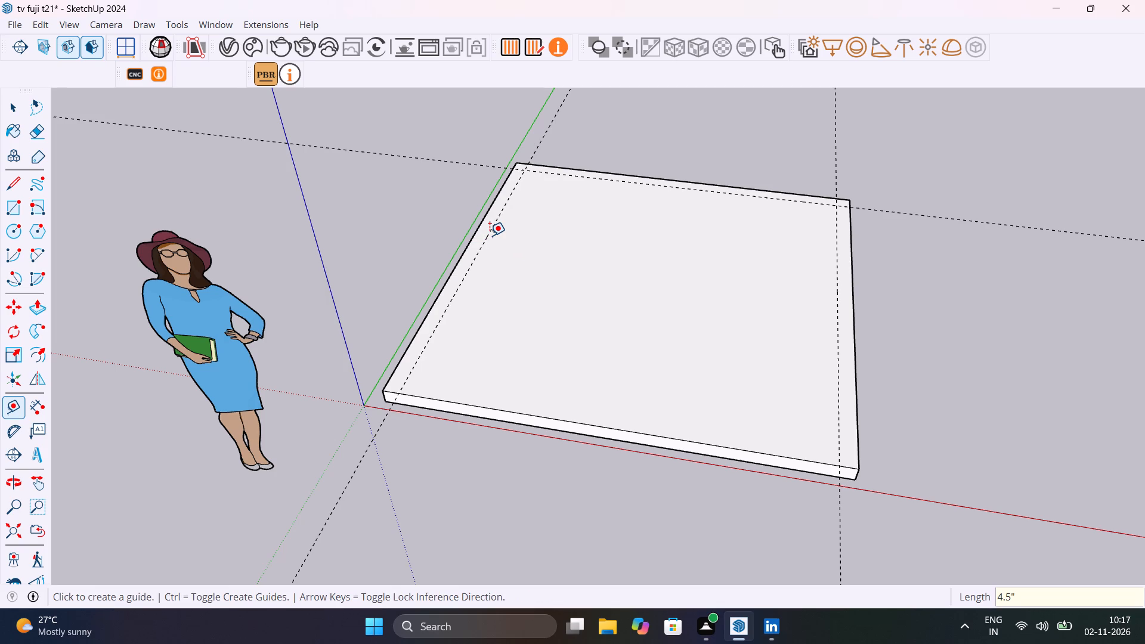
# Draw a rectangle along the slab's full back edge, from its back corner near the green axis to where the 4.5" guide meets the opposite side edge.
pyautogui.press('space')
pyautogui.keyDown('shift'); pyautogui.moveTo(606, 227); pyautogui.dragTo(559, 290, button='middle'); pyautogui.keyUp('shift')
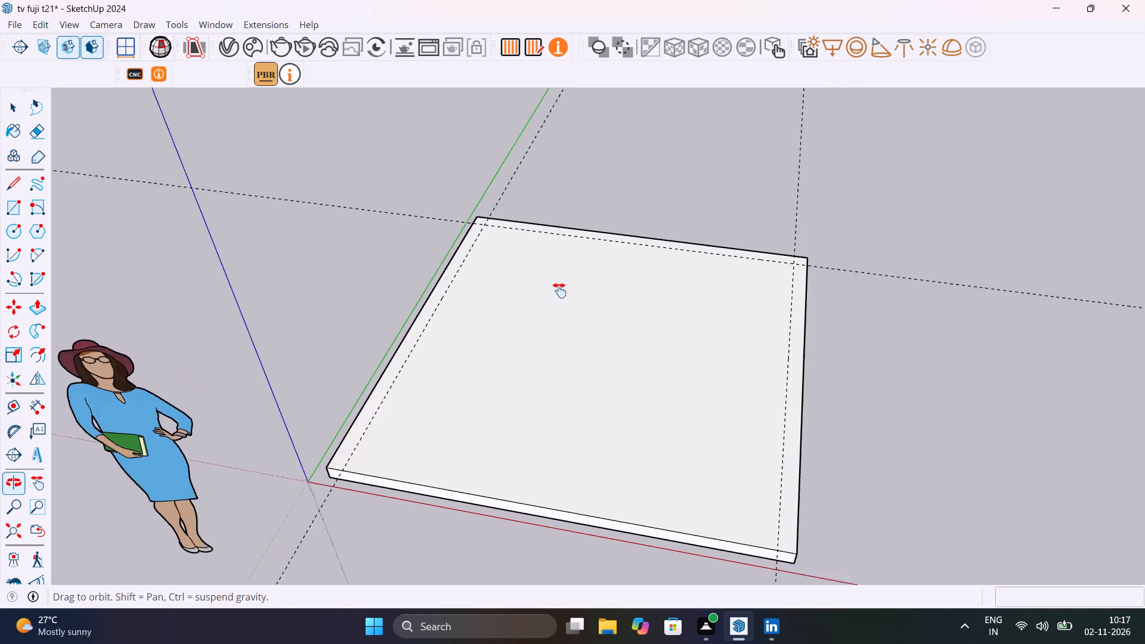
pyautogui.keyDown('shift'); pyautogui.moveTo(559, 290); pyautogui.dragTo(556, 441, button='middle'); pyautogui.keyUp('shift')
pyautogui.scroll(15, 521, 168)
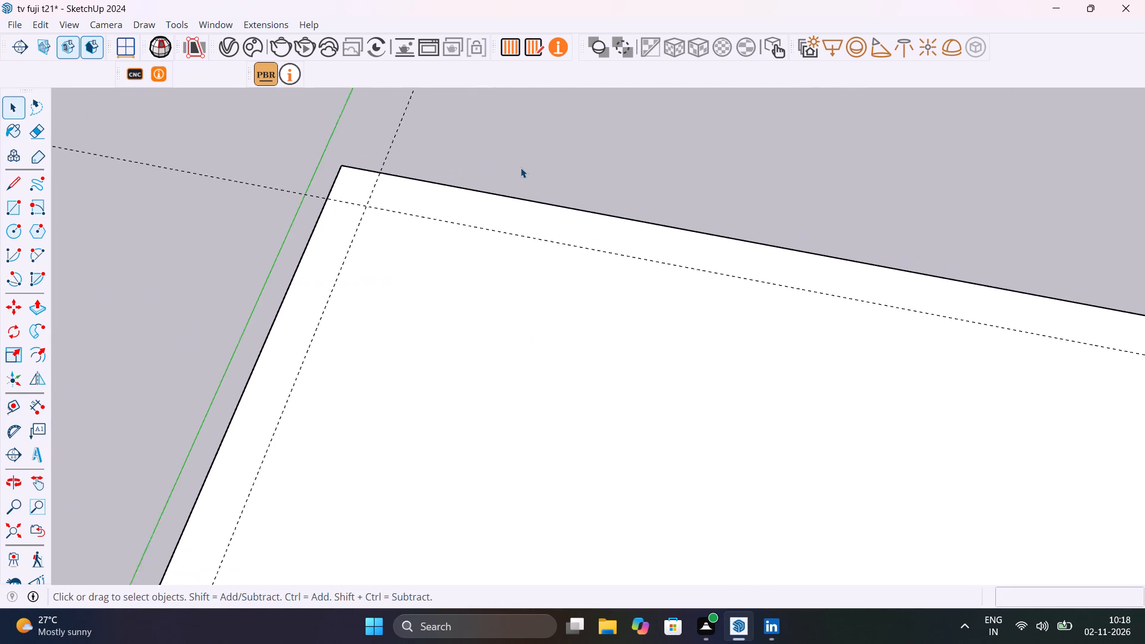
pyautogui.scroll(1, 521, 168)
pyautogui.press('r')
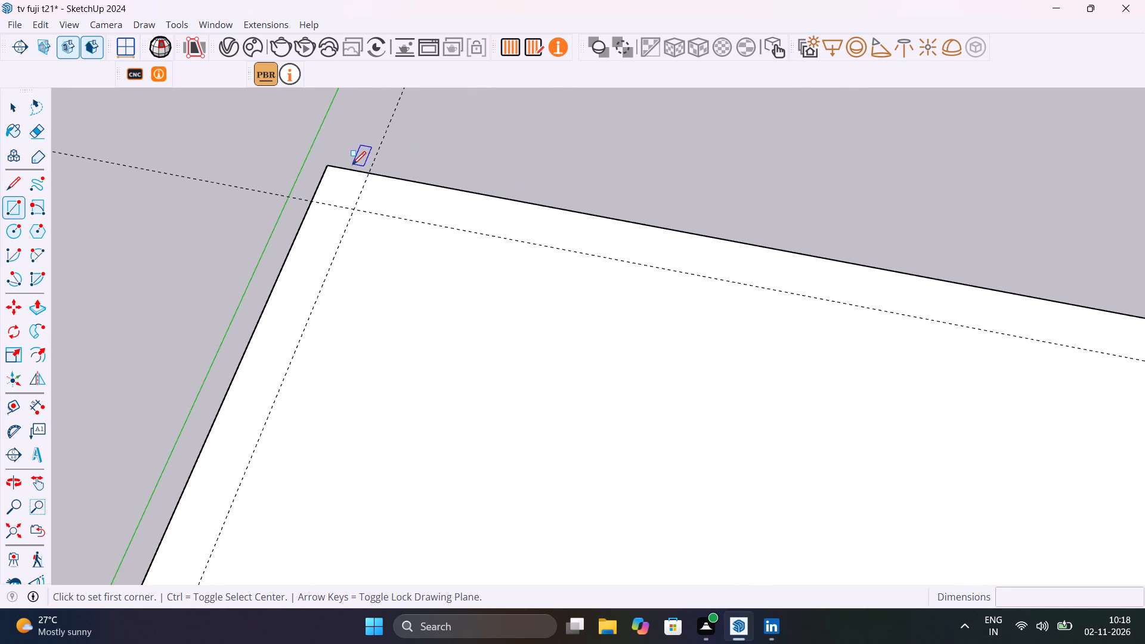
pyautogui.click(324, 165)
pyautogui.scroll(-6, 491, 227)
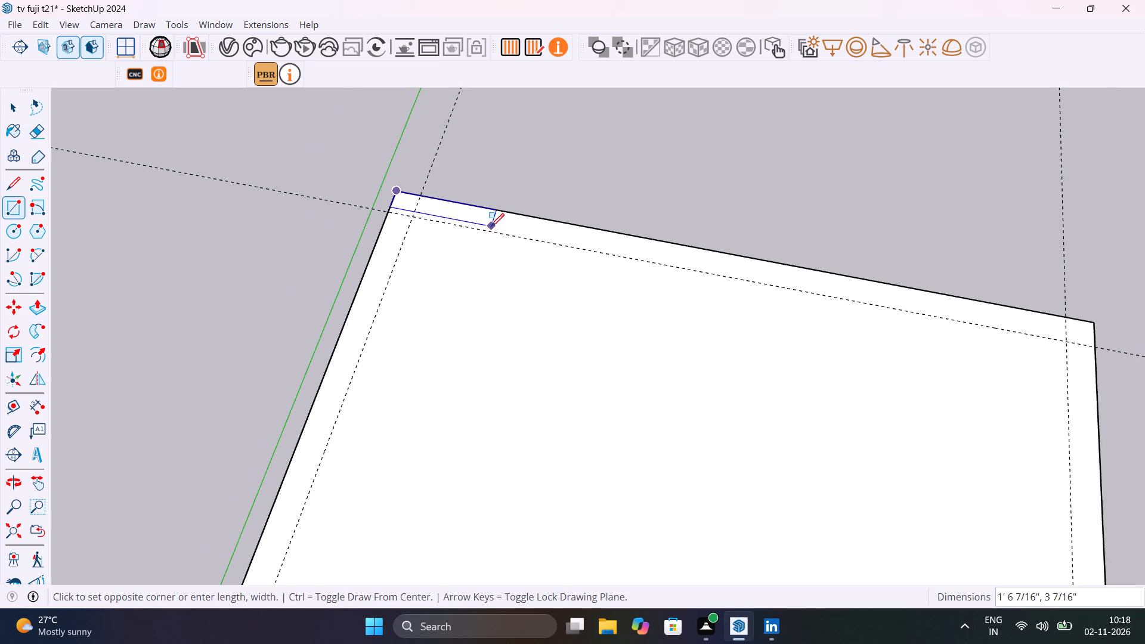
pyautogui.scroll(-7, 491, 227)
pyautogui.scroll(10, 790, 282)
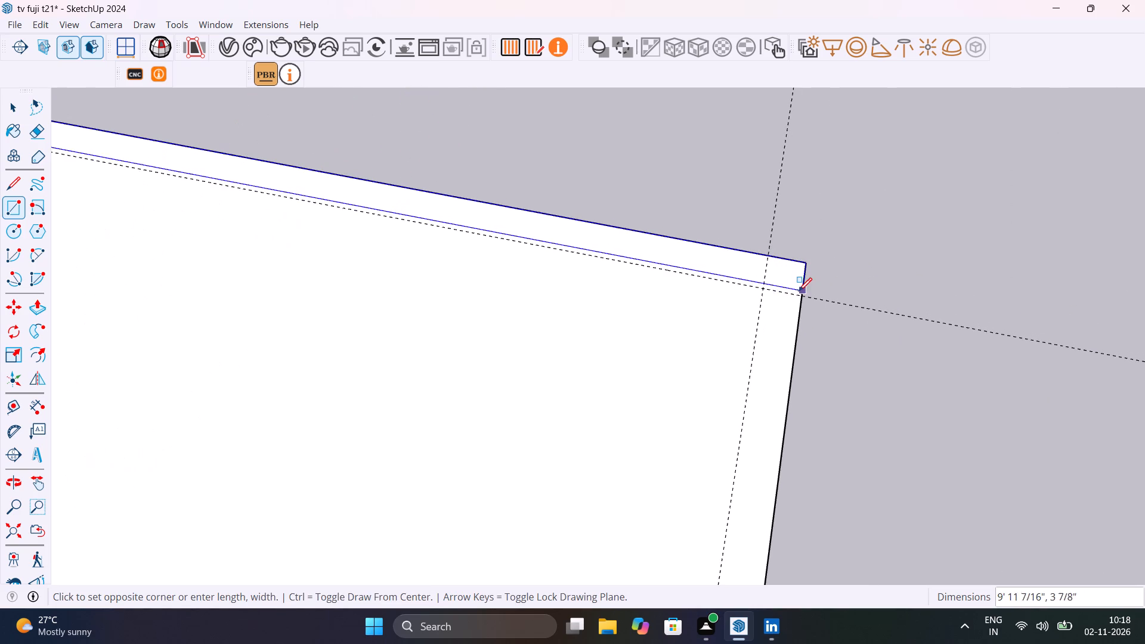
pyautogui.click(802, 293)
pyautogui.press('space')
# Push/Pull the strip along the slab's back edge up 10' to form the back wall, and save the model.
pyautogui.click(694, 257)
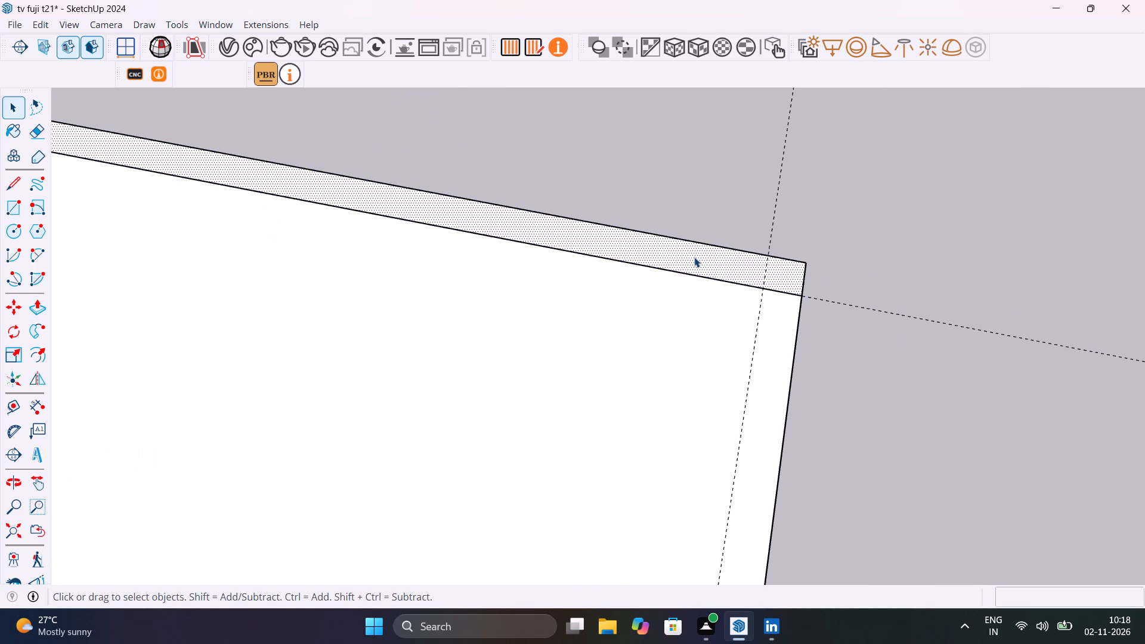
pyautogui.press('p')
pyautogui.click(694, 257)
pyautogui.scroll(-11, 630, 184)
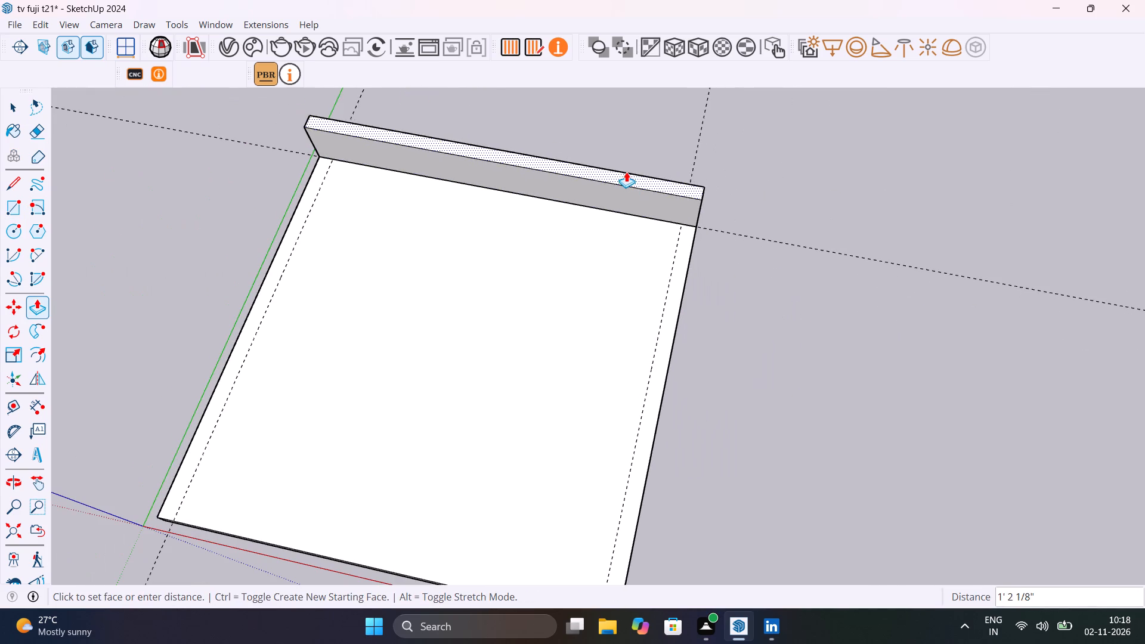
pyautogui.write("10'")
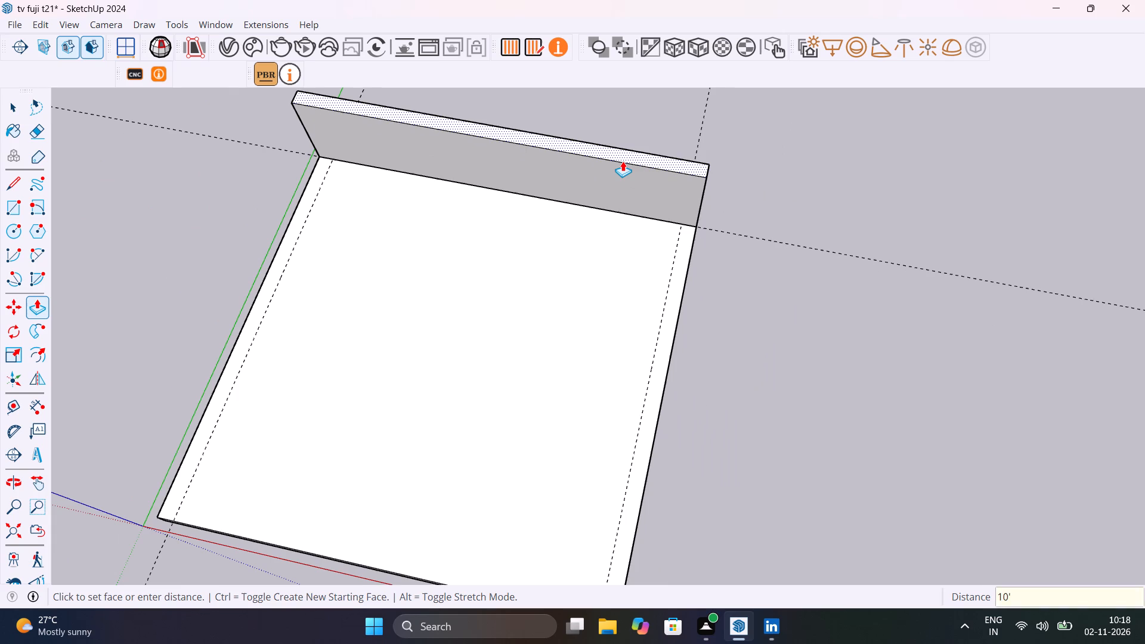
pyautogui.press('Return')
pyautogui.hotkey('ctrl', 's')
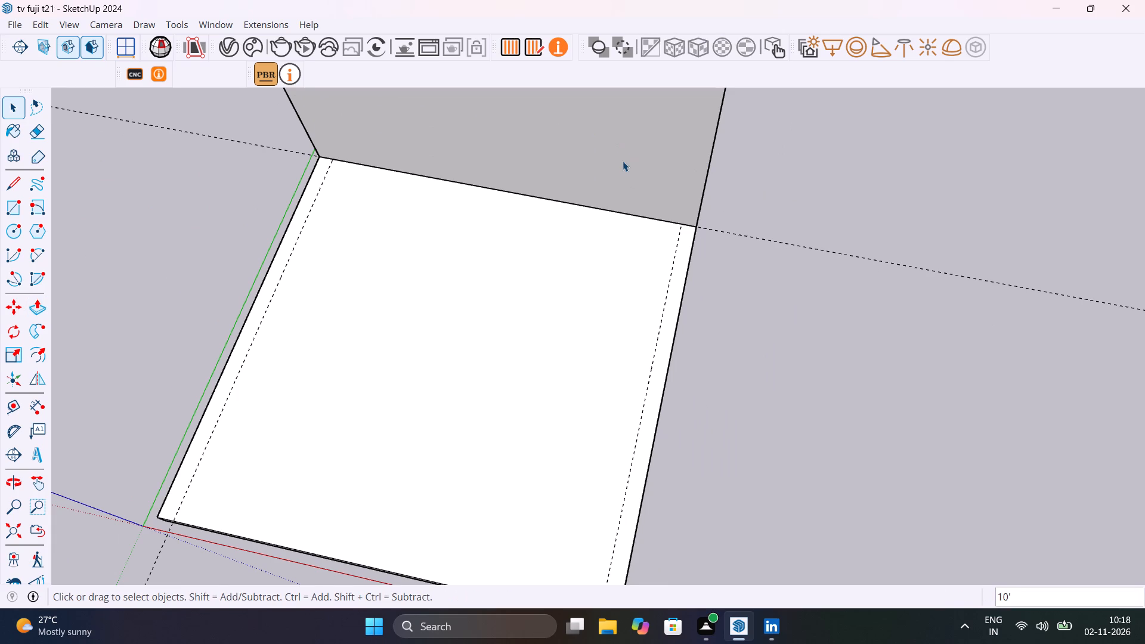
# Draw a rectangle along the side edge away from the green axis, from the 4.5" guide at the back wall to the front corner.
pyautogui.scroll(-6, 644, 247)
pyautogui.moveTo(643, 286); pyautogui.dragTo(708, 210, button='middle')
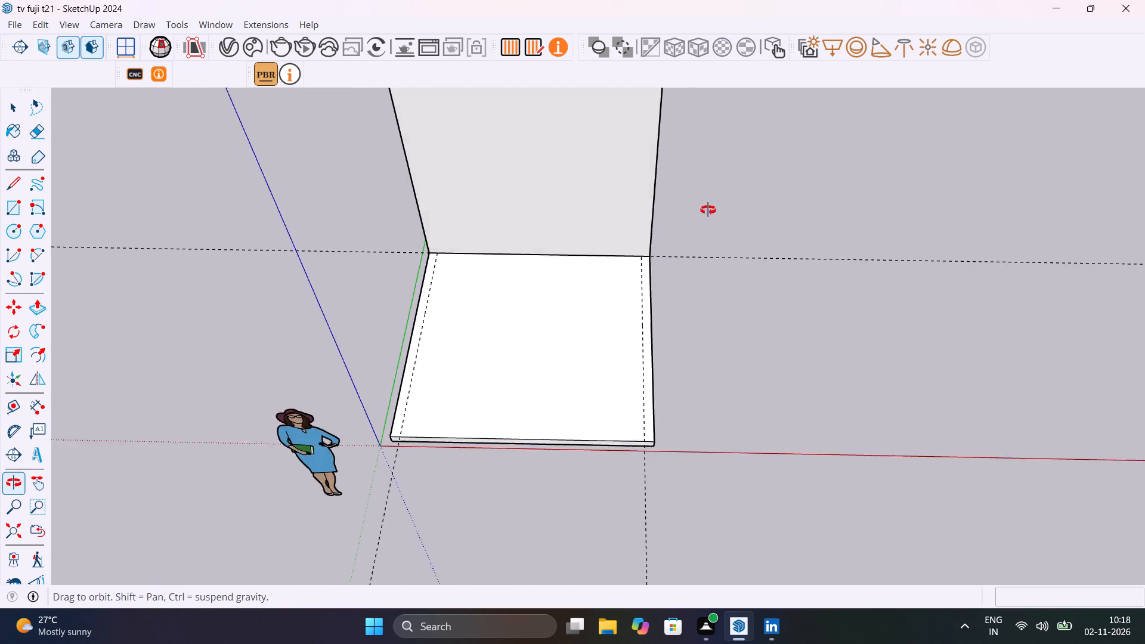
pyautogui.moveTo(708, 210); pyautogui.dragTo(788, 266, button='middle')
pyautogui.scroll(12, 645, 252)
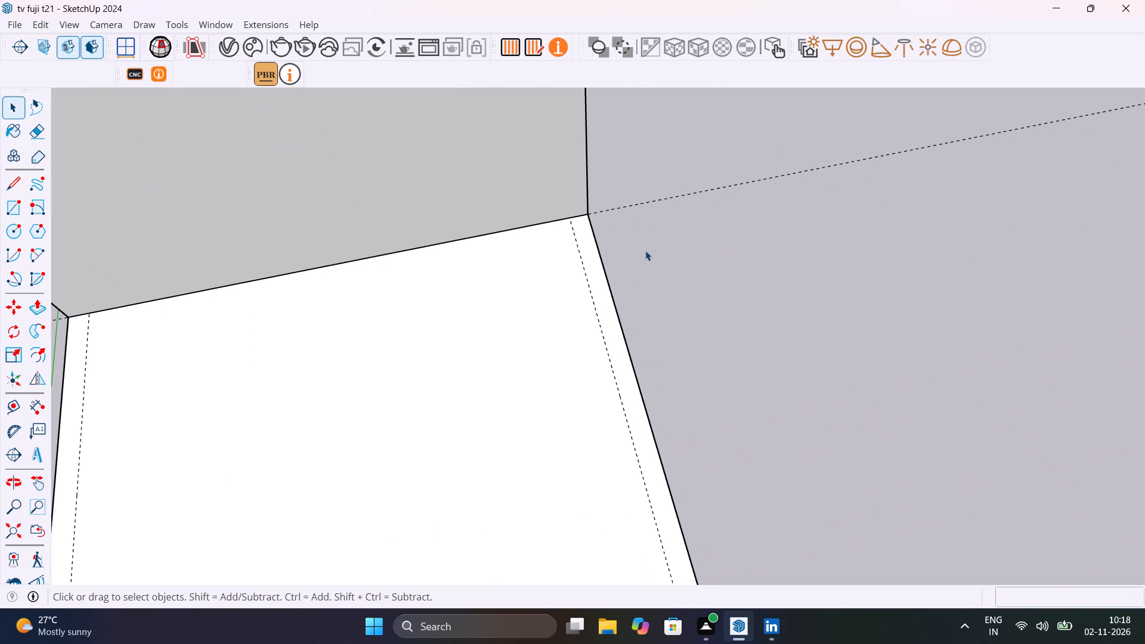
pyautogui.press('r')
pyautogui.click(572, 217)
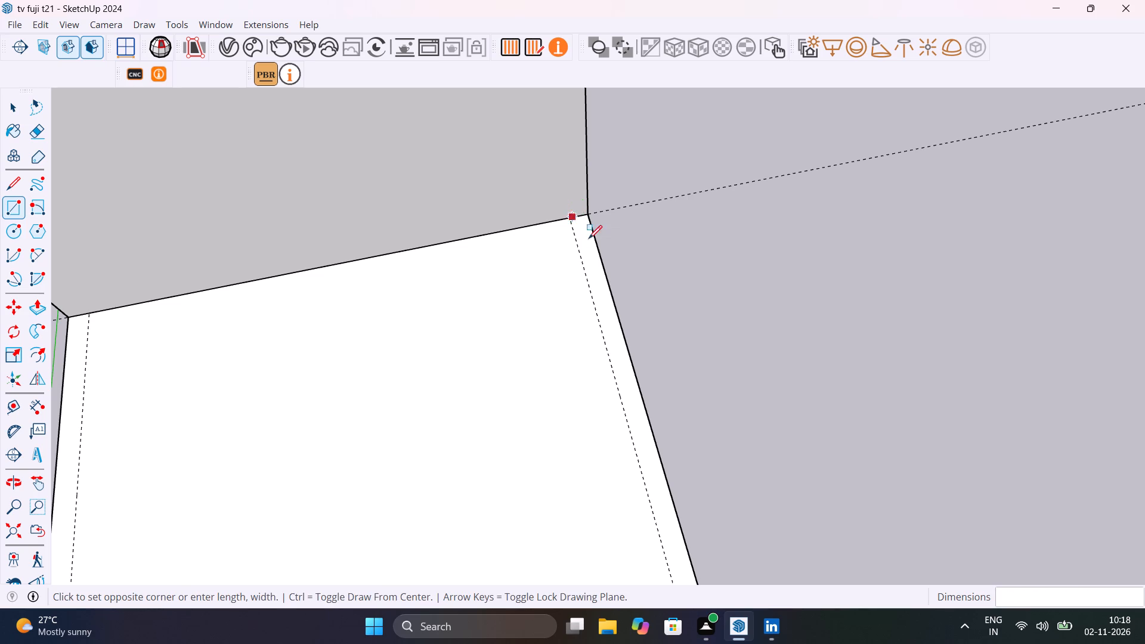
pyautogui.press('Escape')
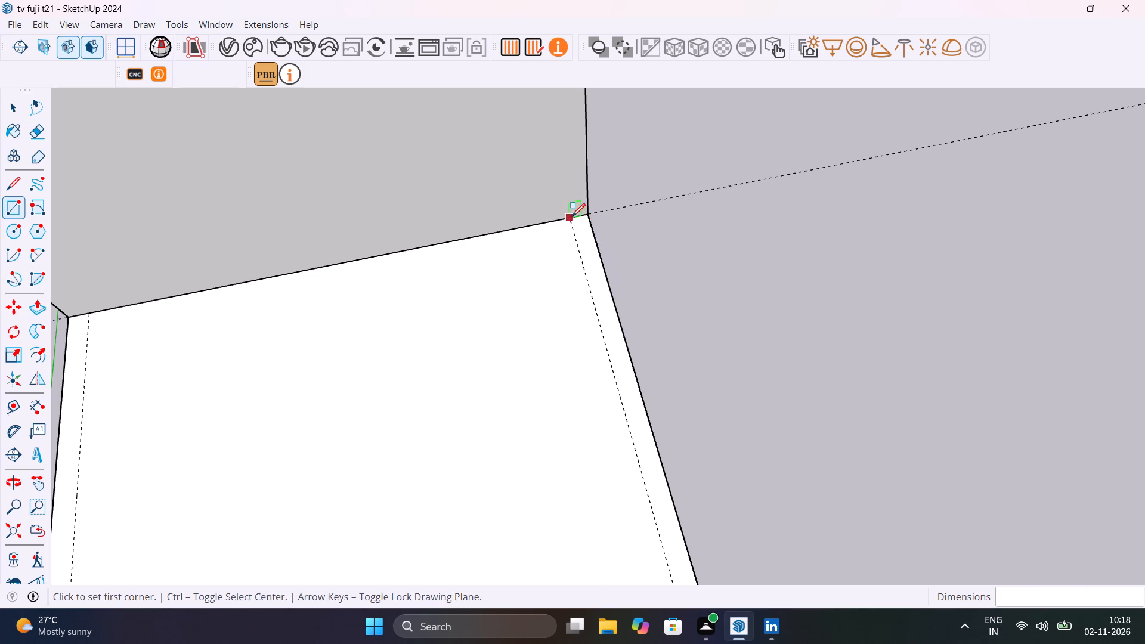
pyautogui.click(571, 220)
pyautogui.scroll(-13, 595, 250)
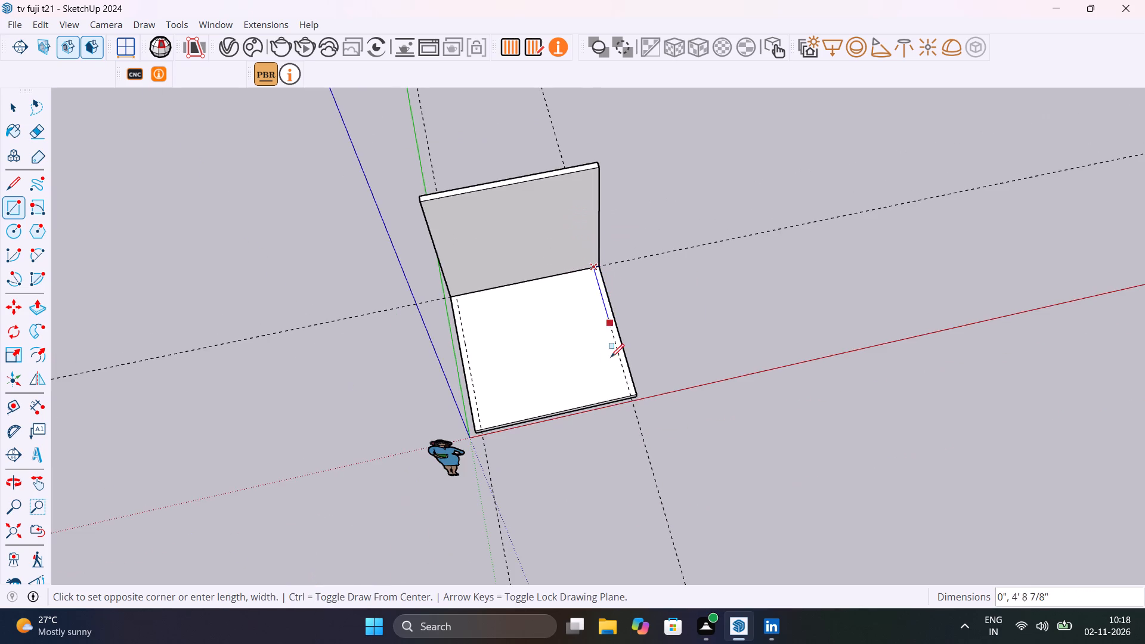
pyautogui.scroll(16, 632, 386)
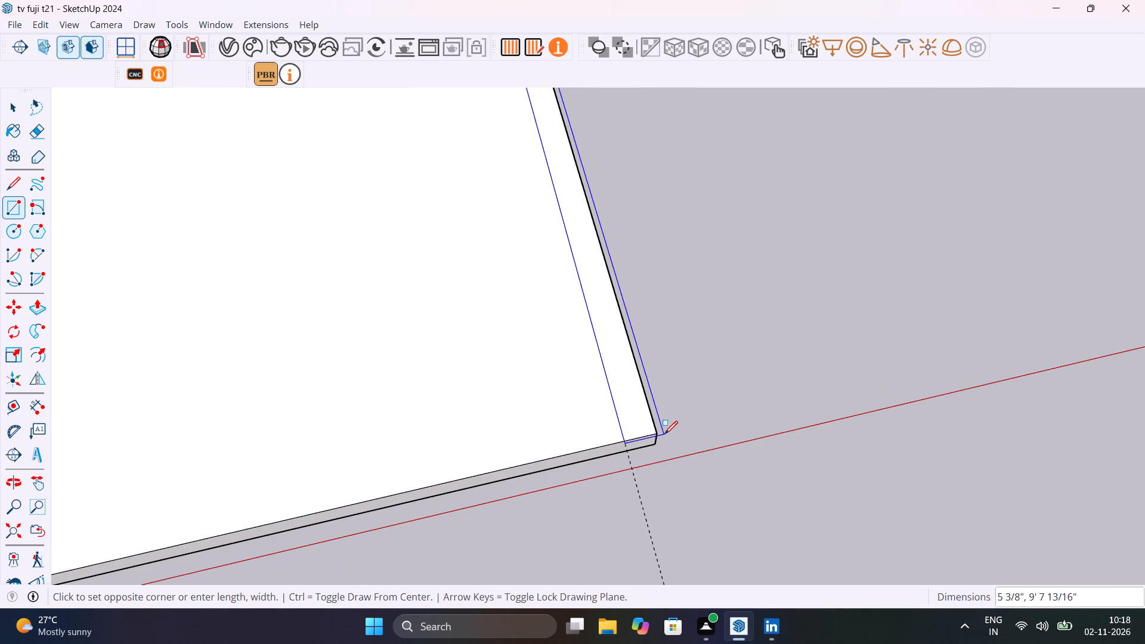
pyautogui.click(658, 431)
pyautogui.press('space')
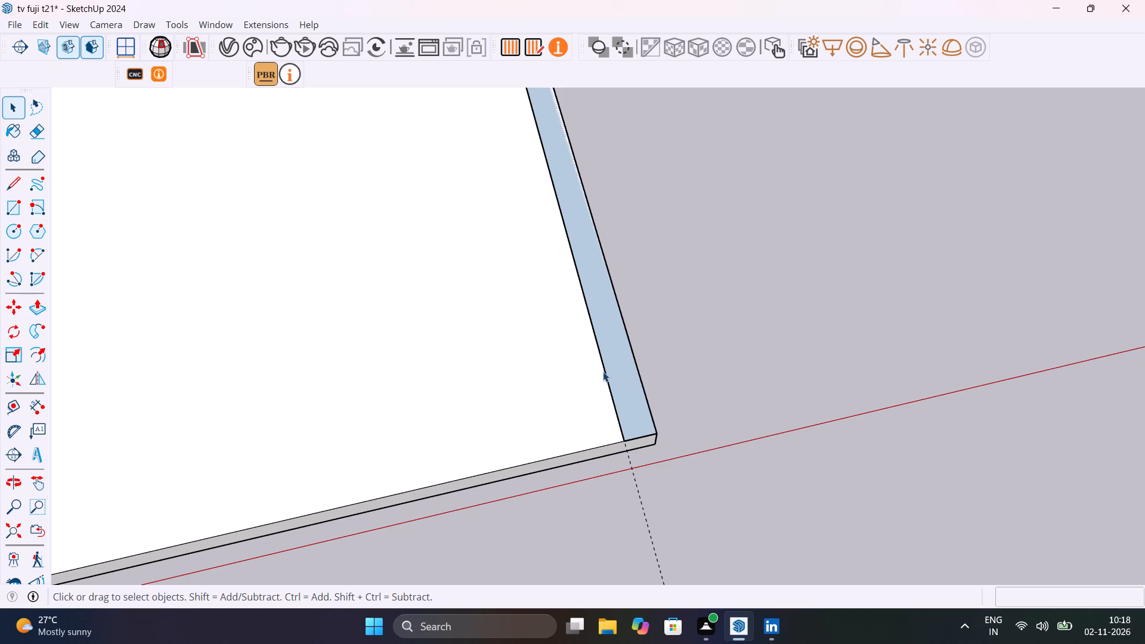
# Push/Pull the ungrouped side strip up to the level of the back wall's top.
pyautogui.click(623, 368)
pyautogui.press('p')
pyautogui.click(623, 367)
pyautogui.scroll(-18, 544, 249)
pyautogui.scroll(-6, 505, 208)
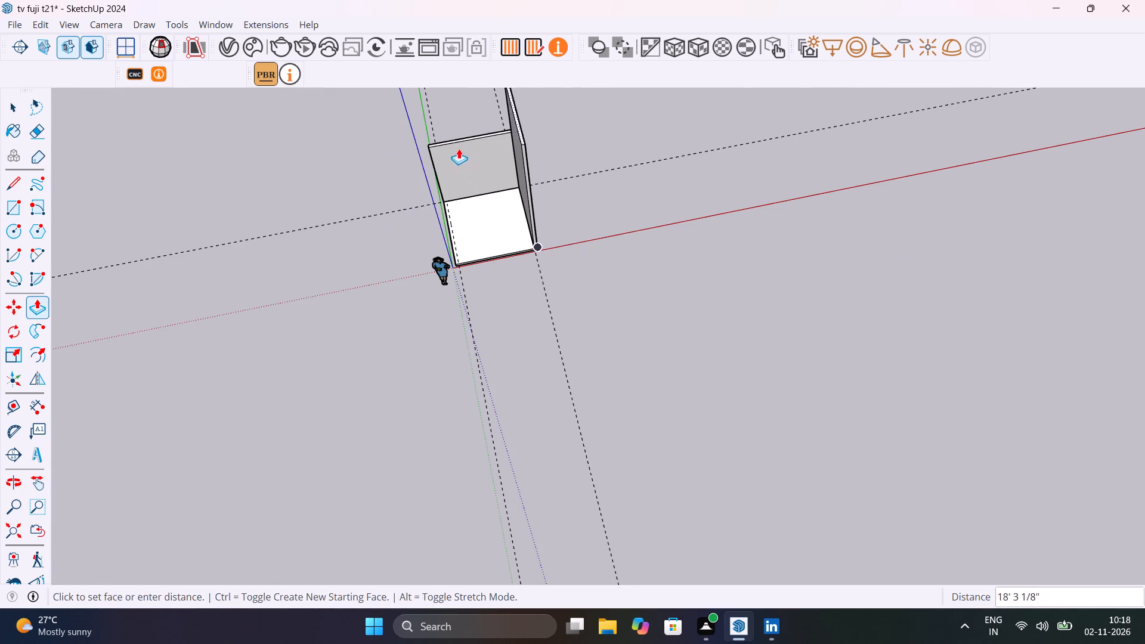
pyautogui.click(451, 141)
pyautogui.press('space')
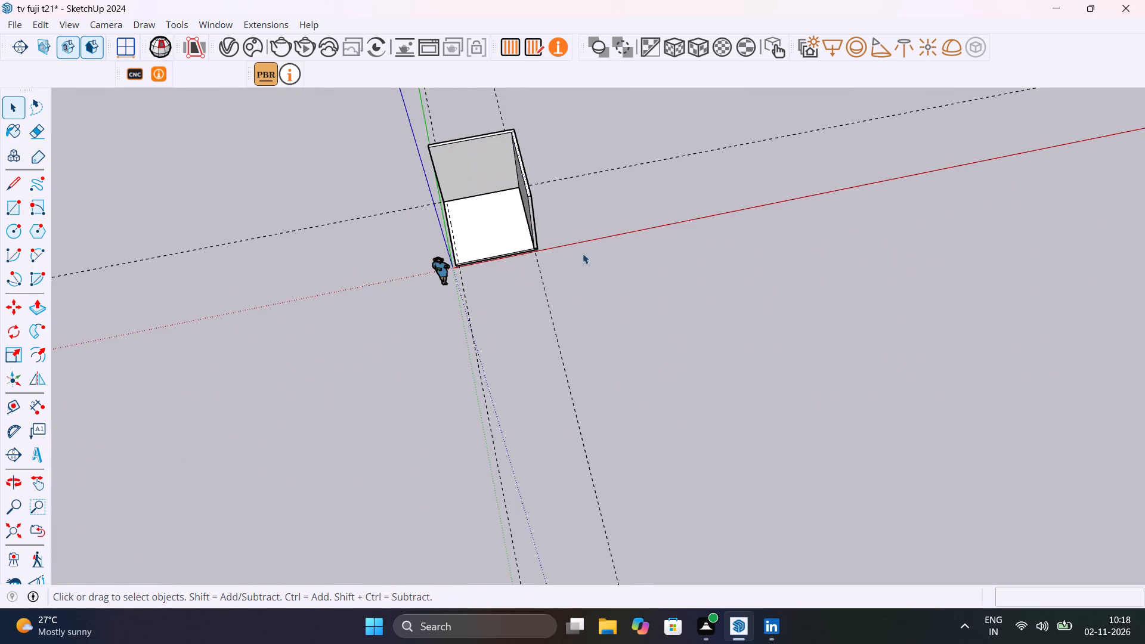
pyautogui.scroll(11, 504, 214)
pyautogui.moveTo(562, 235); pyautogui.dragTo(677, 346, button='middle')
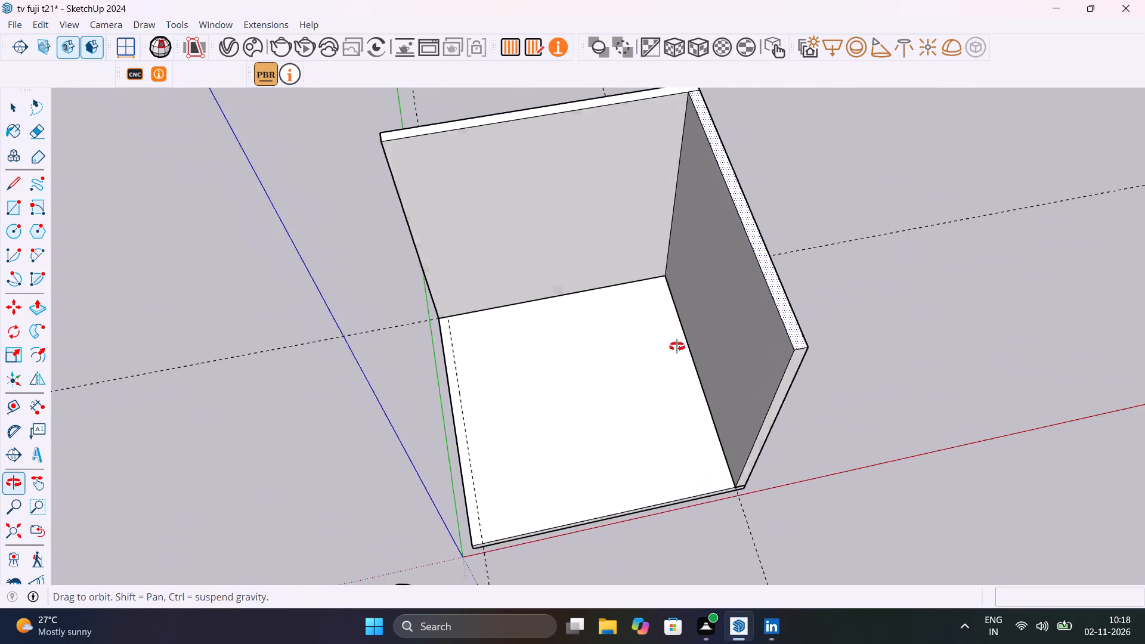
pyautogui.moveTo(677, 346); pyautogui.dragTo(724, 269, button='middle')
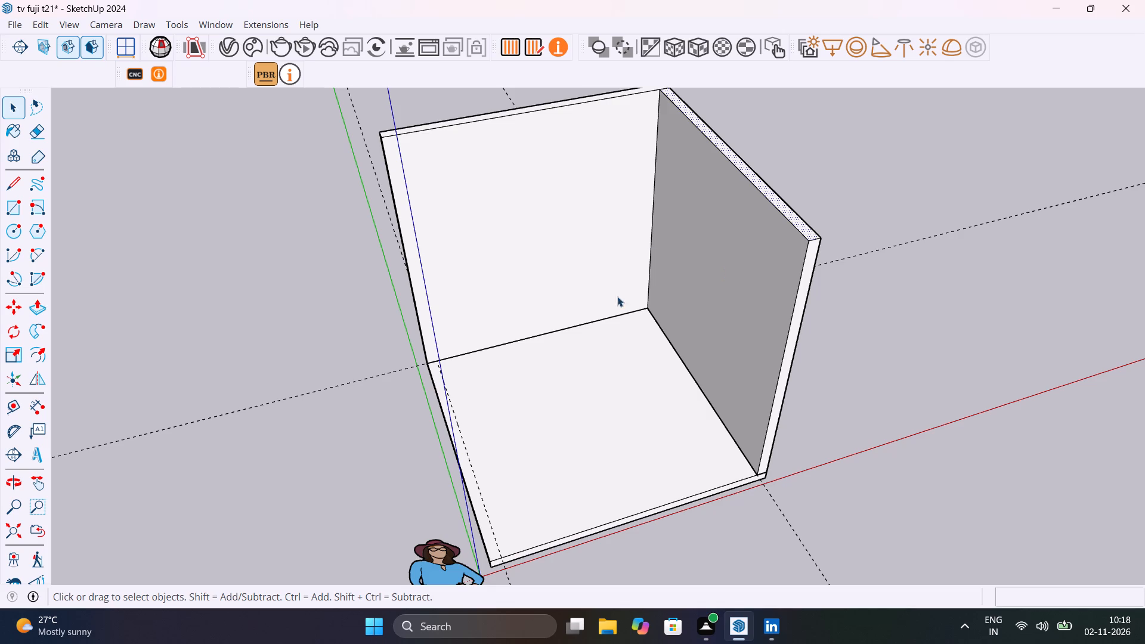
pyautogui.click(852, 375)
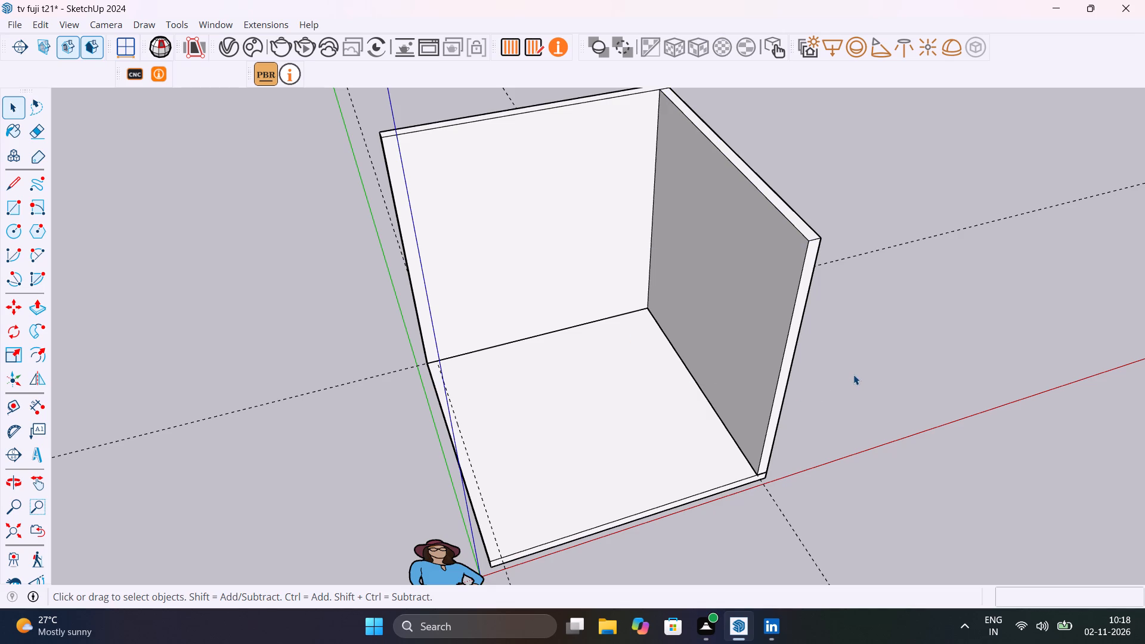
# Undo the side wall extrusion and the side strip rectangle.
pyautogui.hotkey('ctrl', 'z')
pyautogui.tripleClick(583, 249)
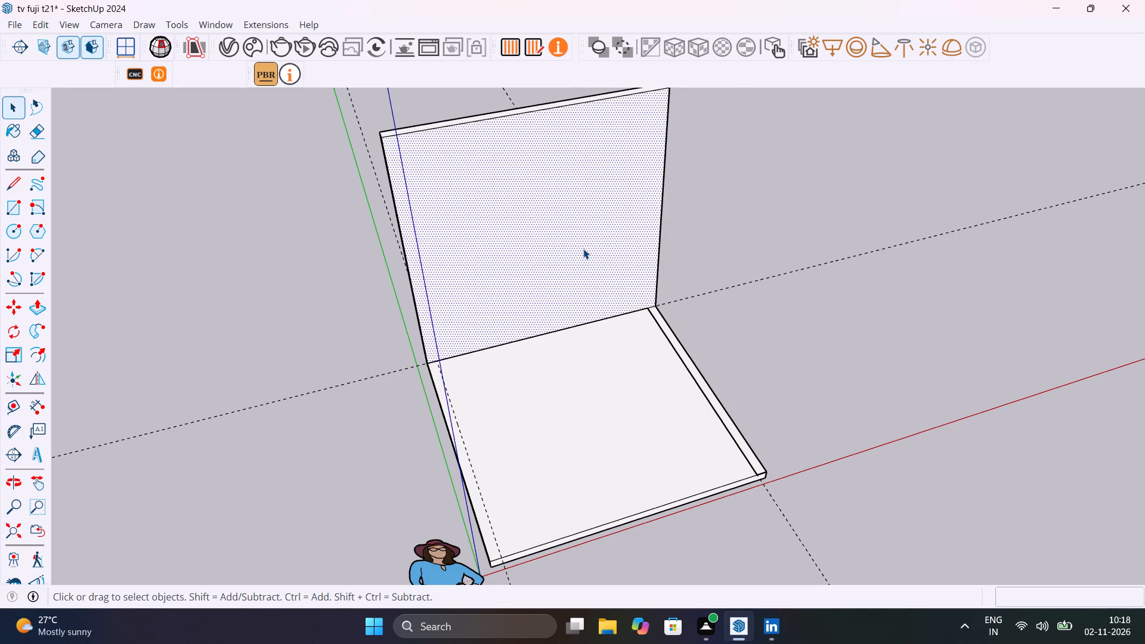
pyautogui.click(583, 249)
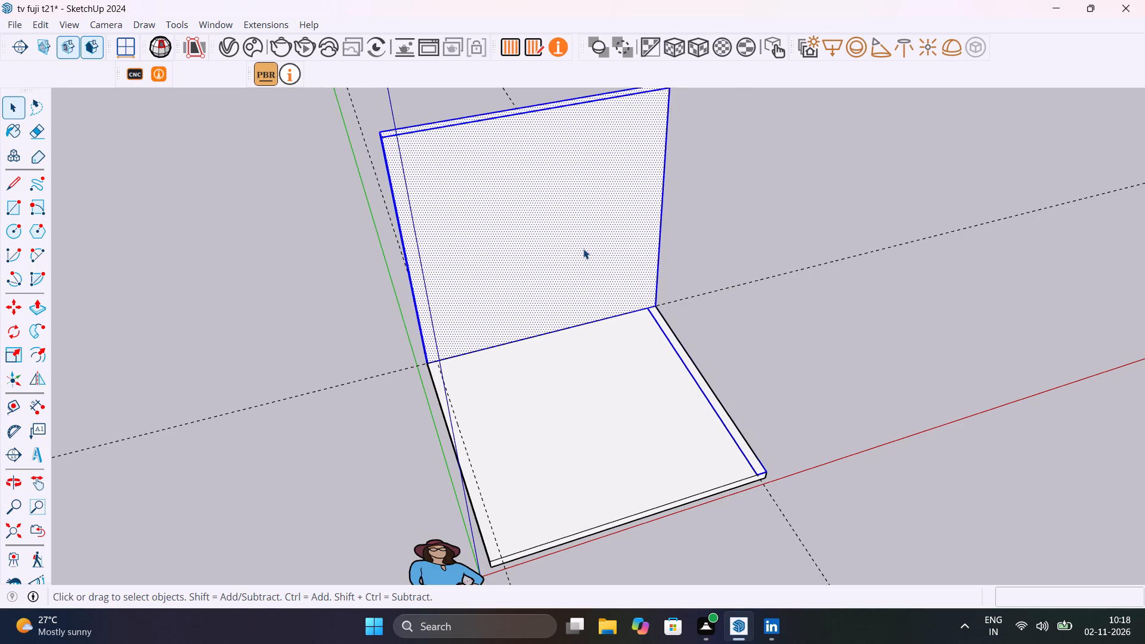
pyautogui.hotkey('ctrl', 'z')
# Select the whole back wall with its connected geometry and make it a group.
pyautogui.doubleClick(583, 249)
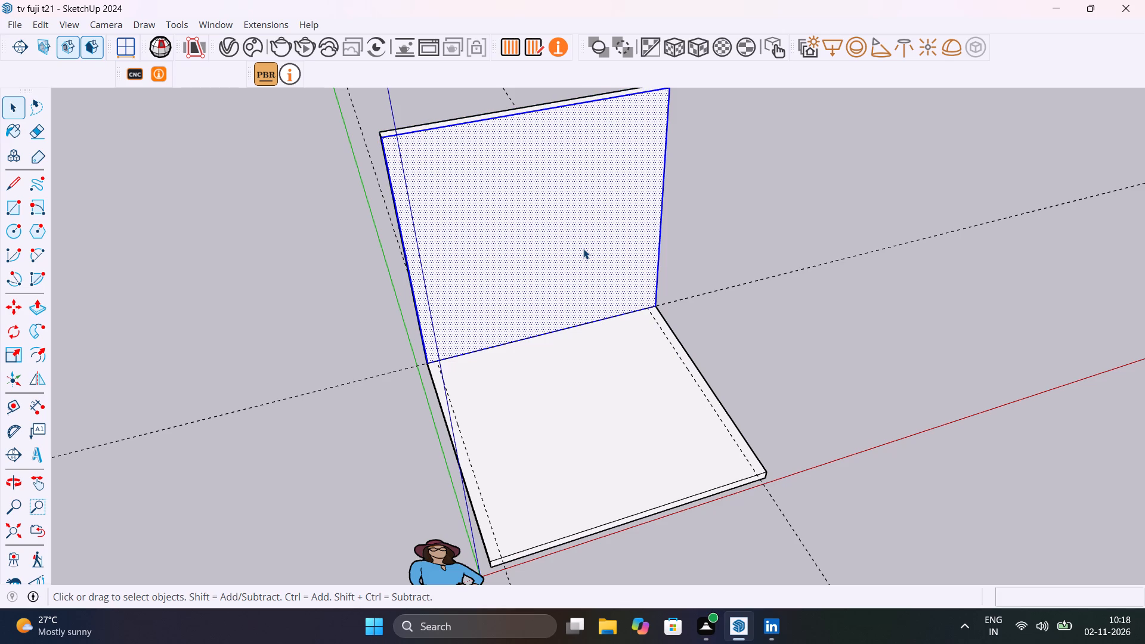
pyautogui.click(583, 249)
pyautogui.tripleClick(583, 249)
pyautogui.rightClick(583, 249)
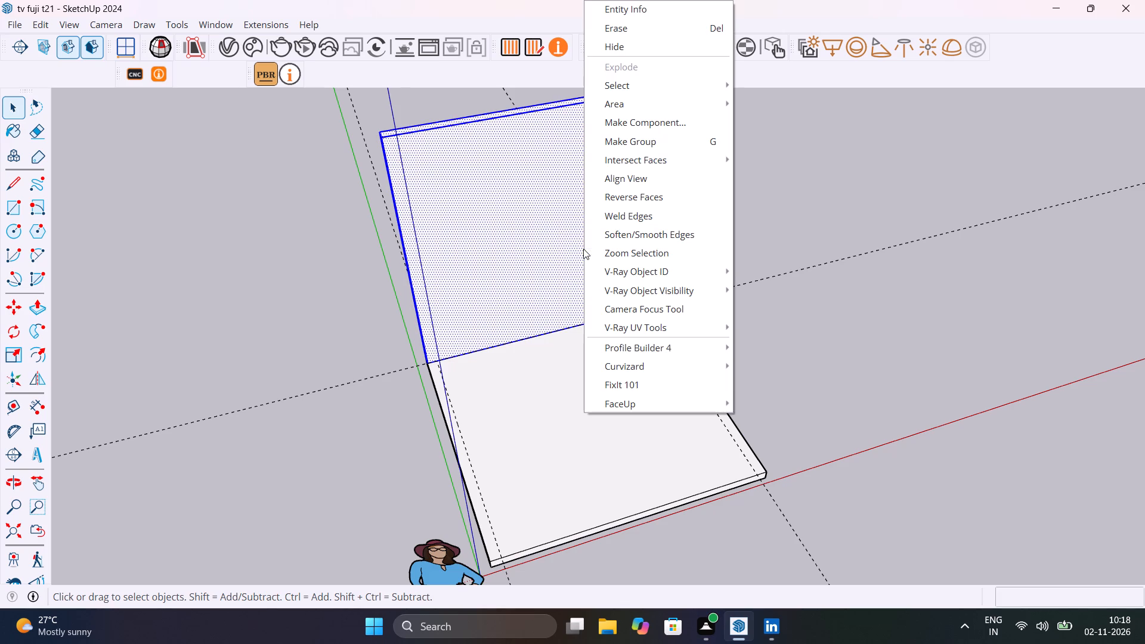
pyautogui.click(666, 147)
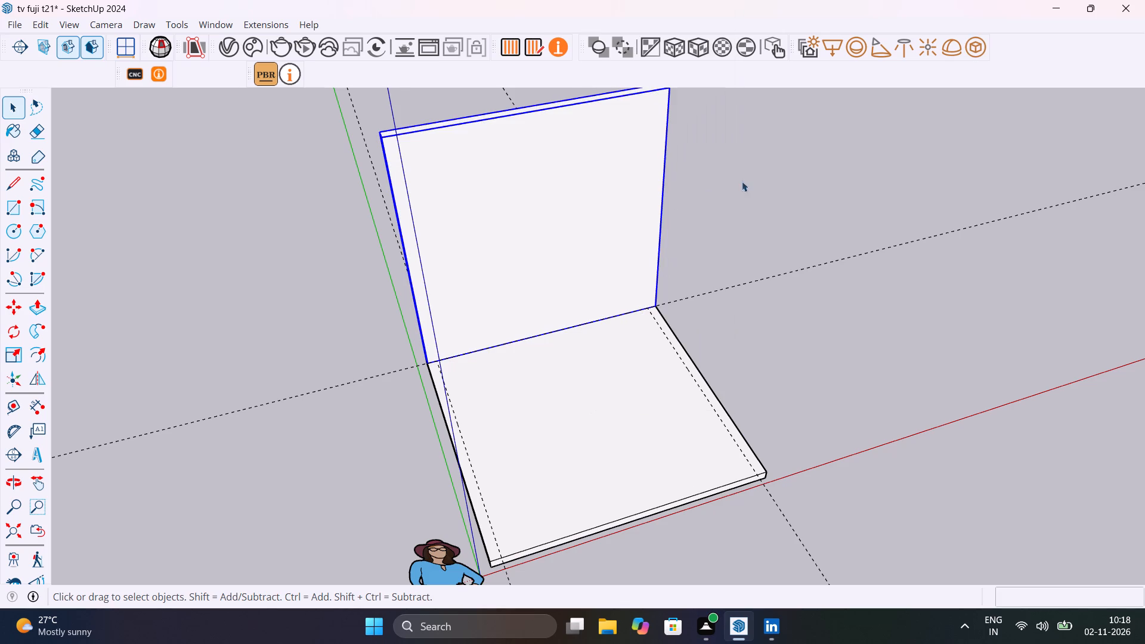
pyautogui.click(759, 185)
# Draw a 9' 7 1/2" by 4 1/2" rectangle along the side edge away from the green axis, from the back wall to the front corner.
pyautogui.scroll(3, 766, 379)
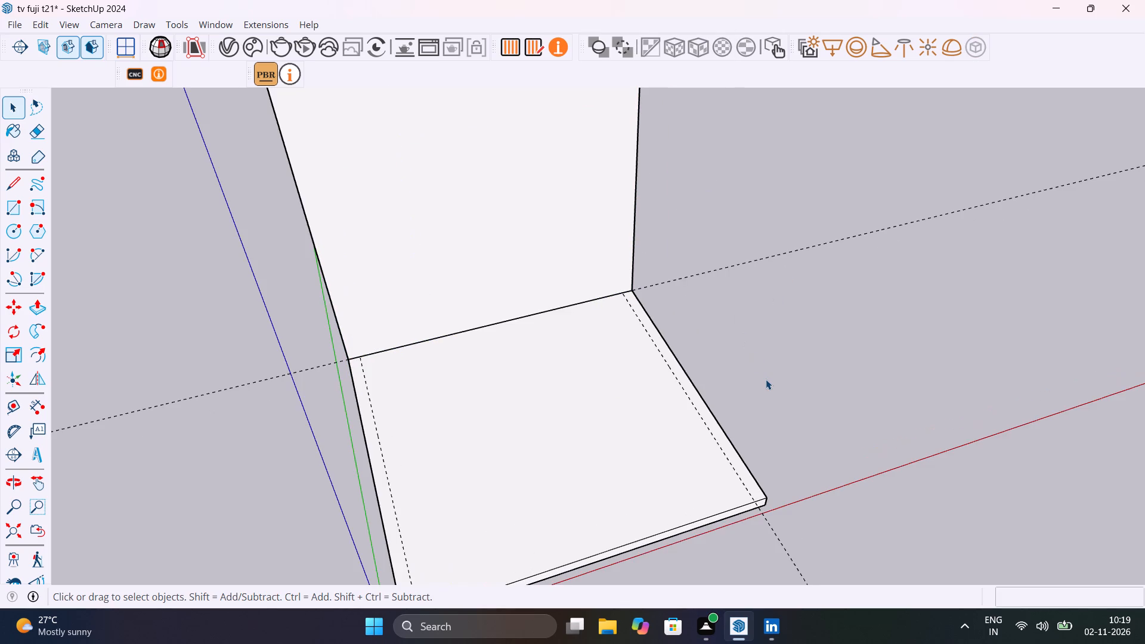
pyautogui.moveTo(765, 377); pyautogui.dragTo(608, 352, button='middle')
pyautogui.press('r')
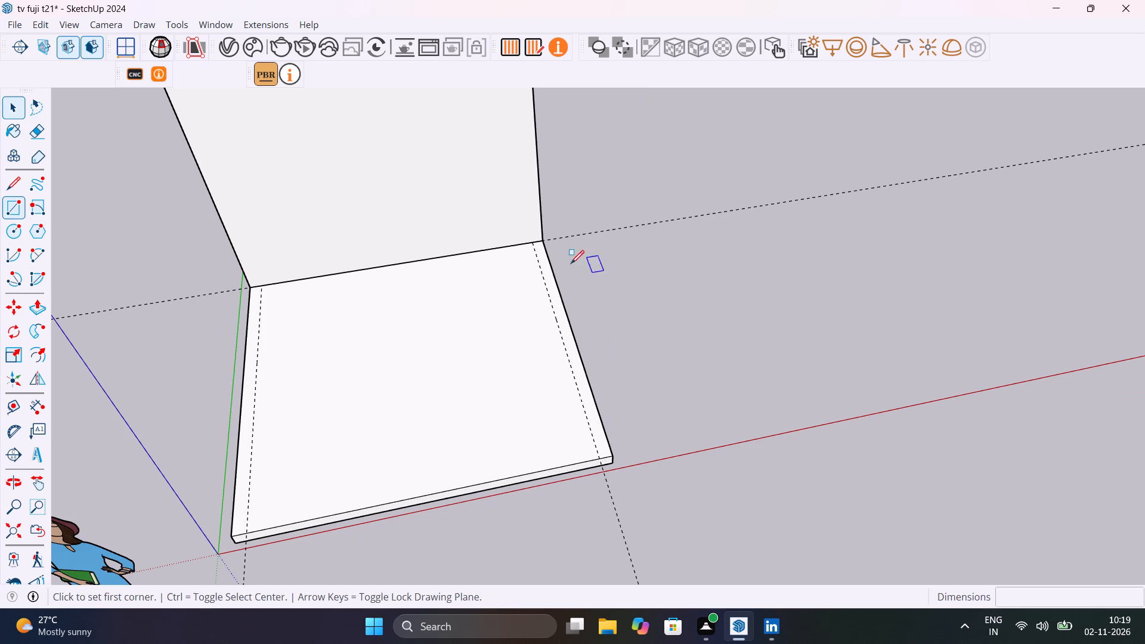
pyautogui.click(533, 243)
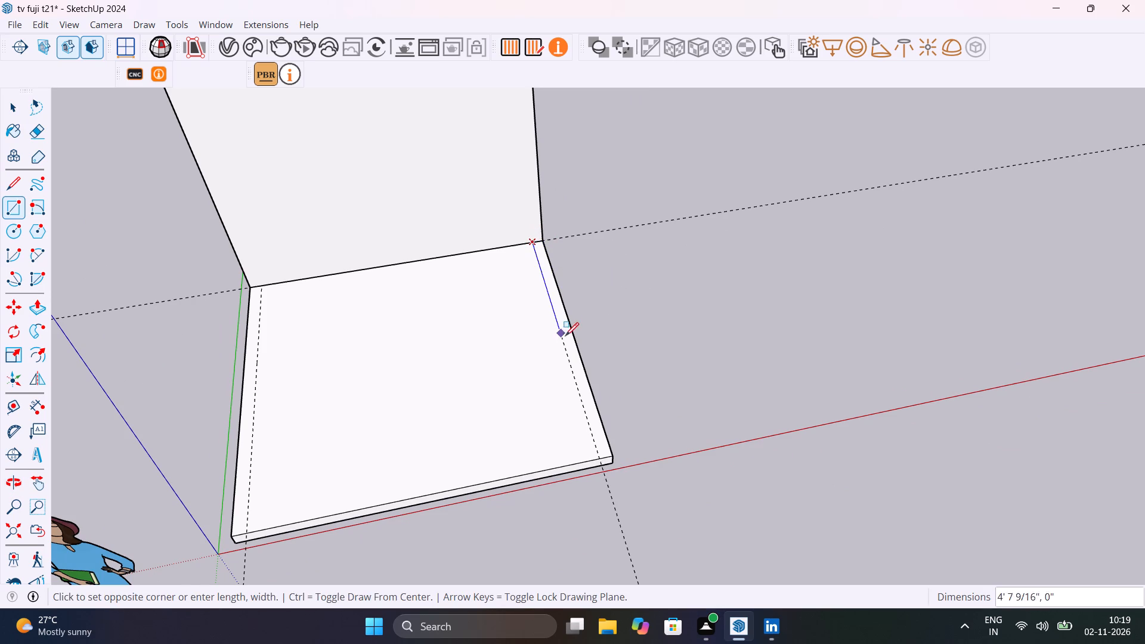
pyautogui.click(612, 457)
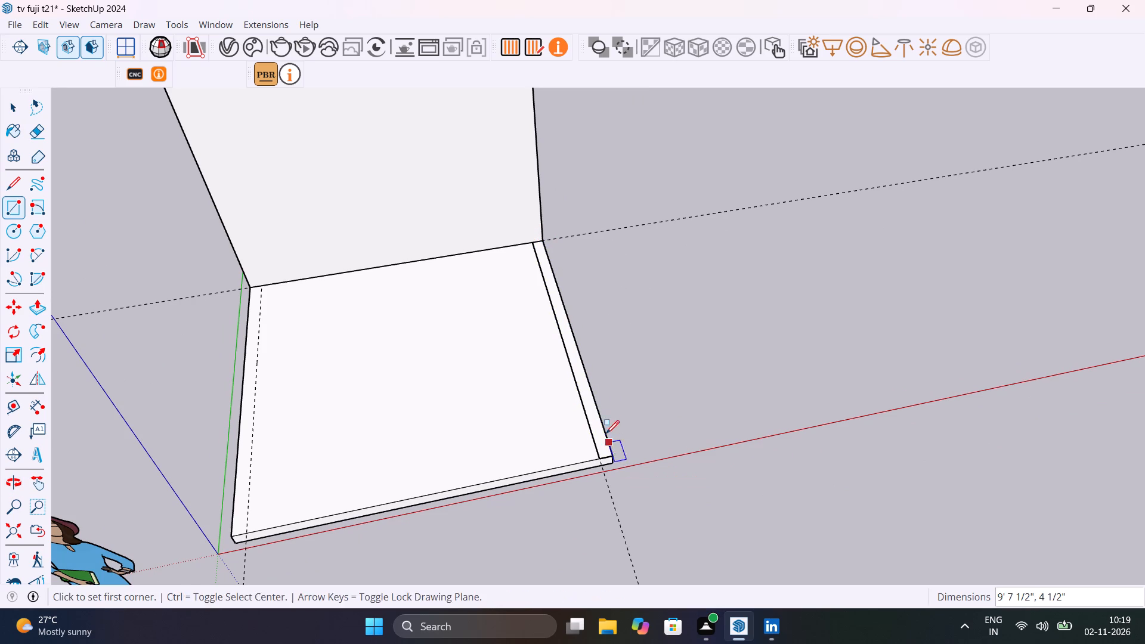
pyautogui.press('space')
# Make the side strip's face and edges a group.
pyautogui.doubleClick(598, 428)
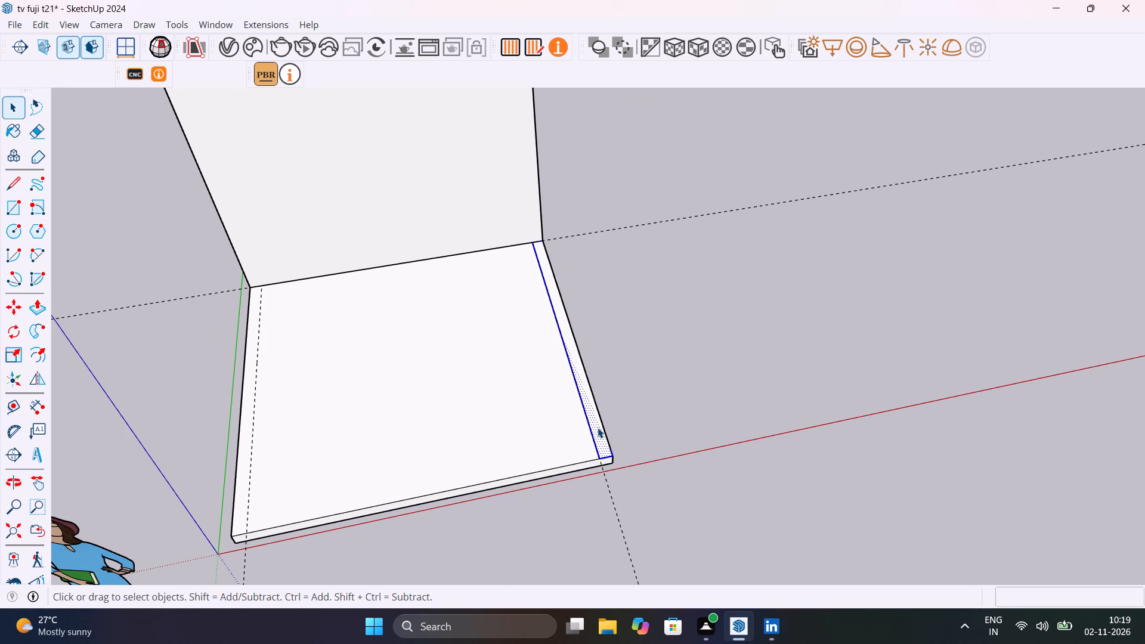
pyautogui.rightClick(598, 428)
pyautogui.click(639, 174)
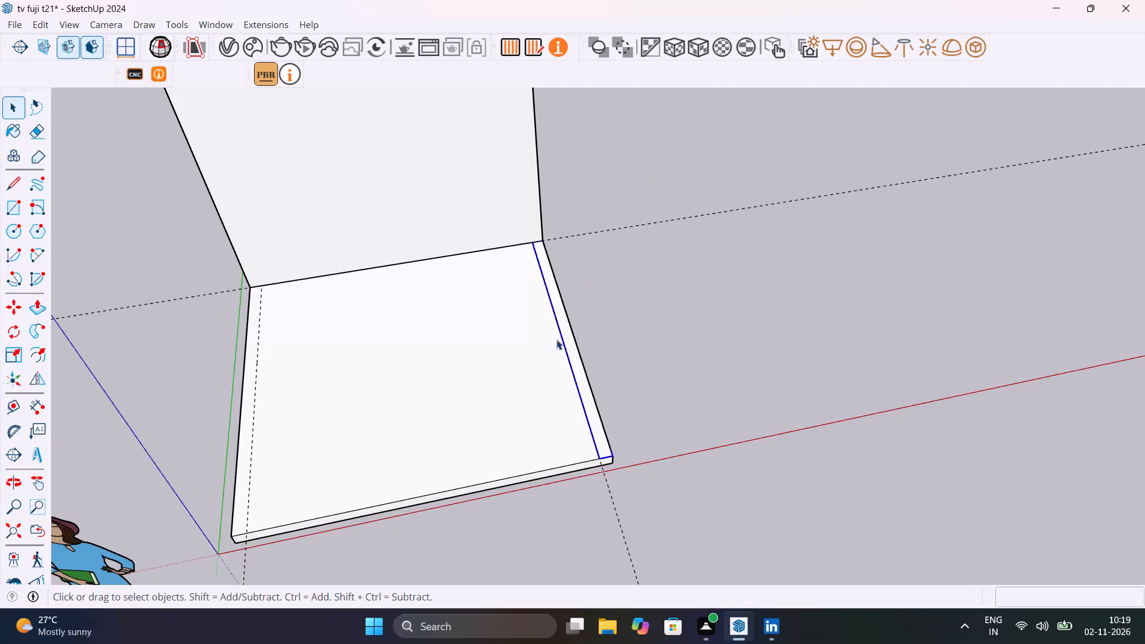
# Inside the side strip group, Push/Pull the face up 10' to the back wall's top and leave the group.
pyautogui.doubleClick(571, 339)
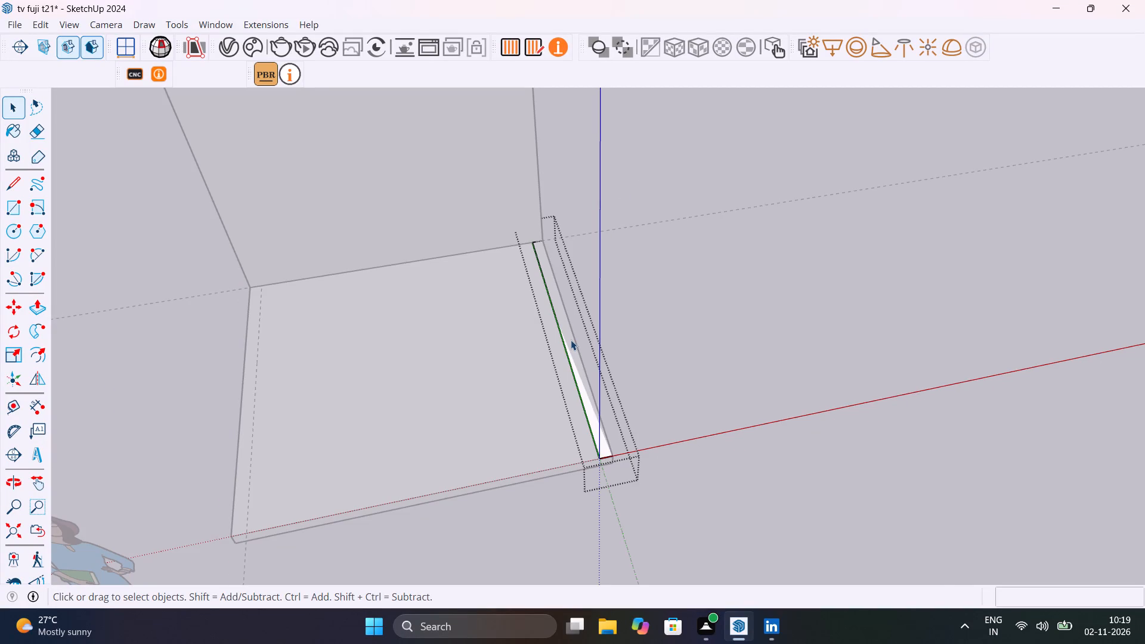
pyautogui.press('p')
pyautogui.click(571, 340)
pyautogui.scroll(-13, 542, 226)
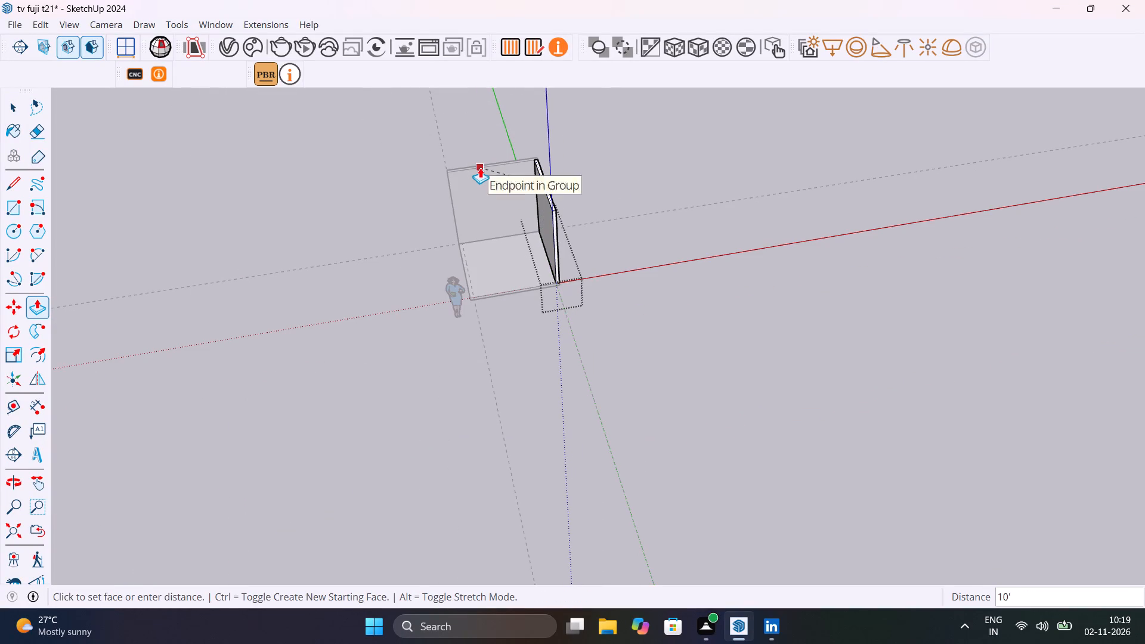
pyautogui.click(480, 167)
pyautogui.press('space')
pyautogui.click(694, 222)
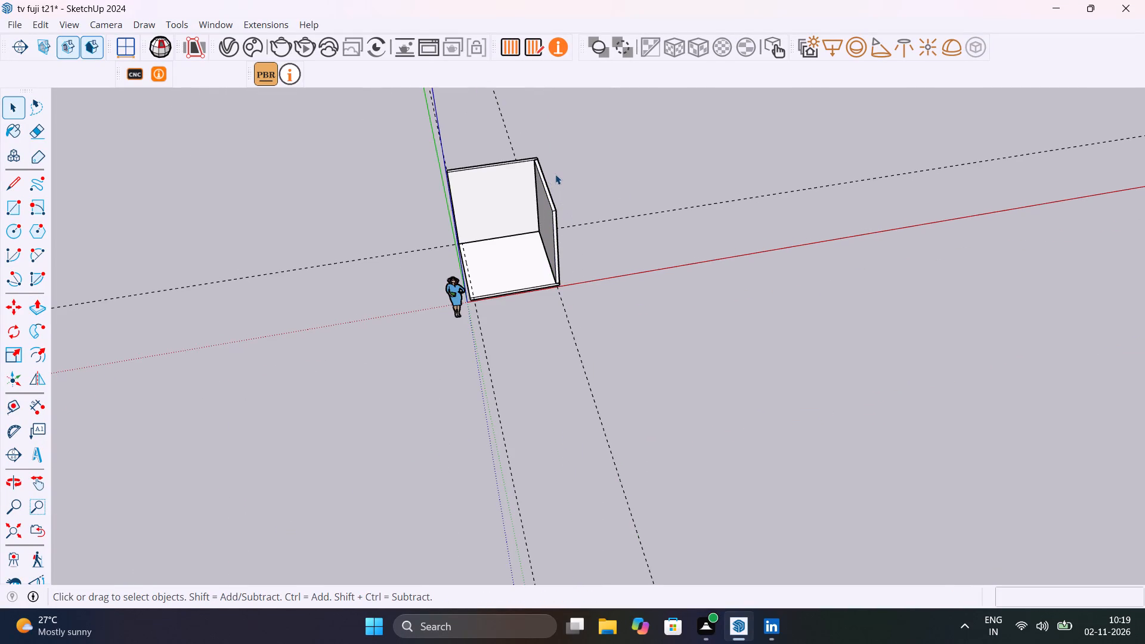
# Delete the human scale figure standing beside the slab.
pyautogui.scroll(11, 555, 174)
pyautogui.moveTo(561, 208); pyautogui.dragTo(512, 186, button='middle')
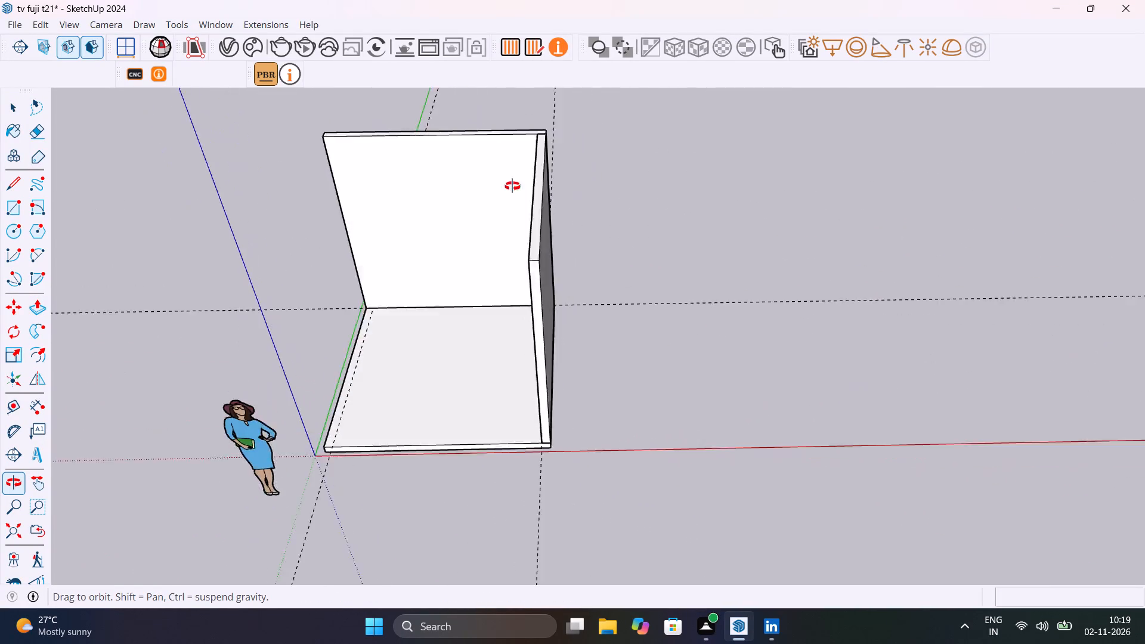
pyautogui.moveTo(512, 186); pyautogui.dragTo(692, 167, button='middle')
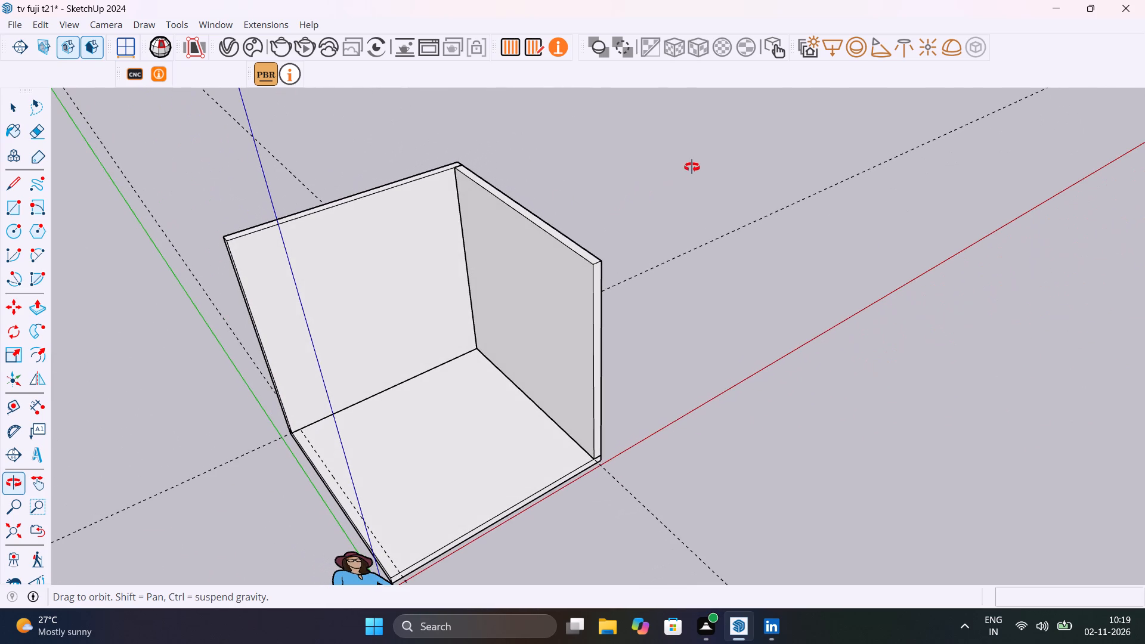
pyautogui.moveTo(692, 167); pyautogui.dragTo(624, 60, button='middle')
pyautogui.click(296, 449)
pyautogui.press('Delete')
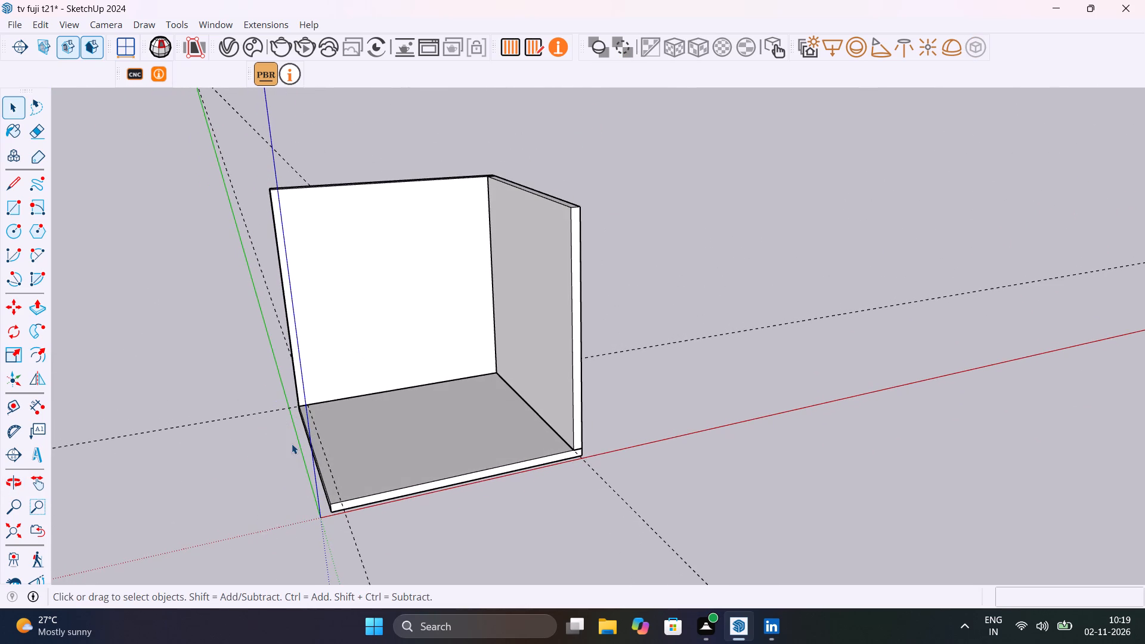
# Start a Tape Measure guide from the back wall's base edge, offset across the slab's top.
pyautogui.scroll(3, 374, 441)
pyautogui.keyDown('shift'); pyautogui.moveTo(374, 439); pyautogui.dragTo(538, 436, button='middle'); pyautogui.keyUp('shift')
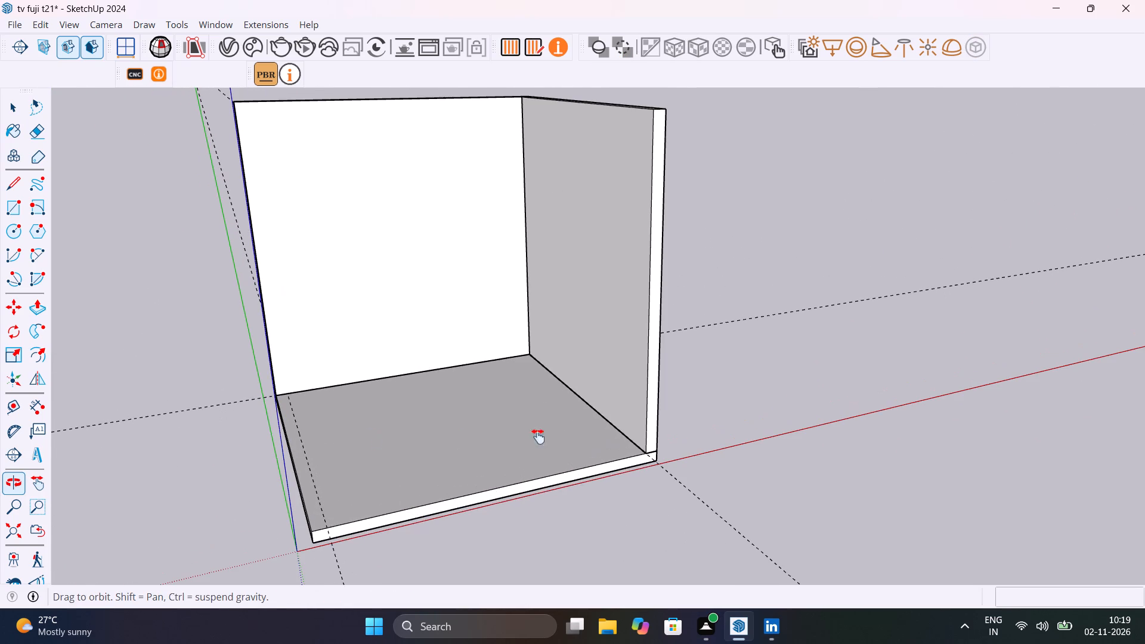
pyautogui.keyDown('shift'); pyautogui.moveTo(538, 436); pyautogui.dragTo(469, 503, button='middle'); pyautogui.keyUp('shift')
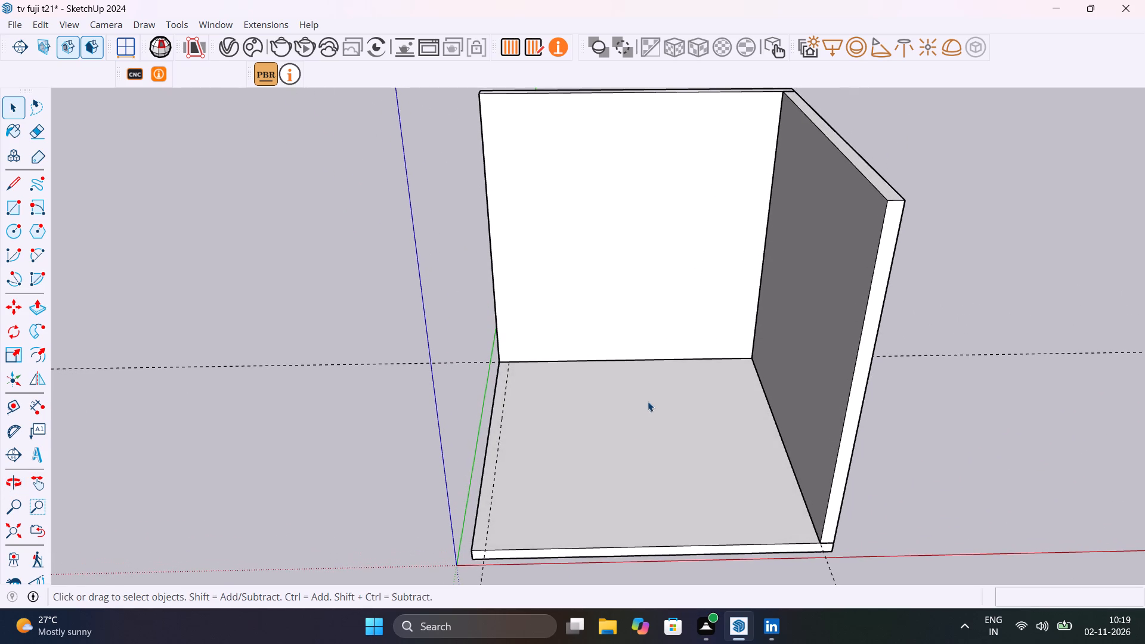
pyautogui.scroll(6, 635, 389)
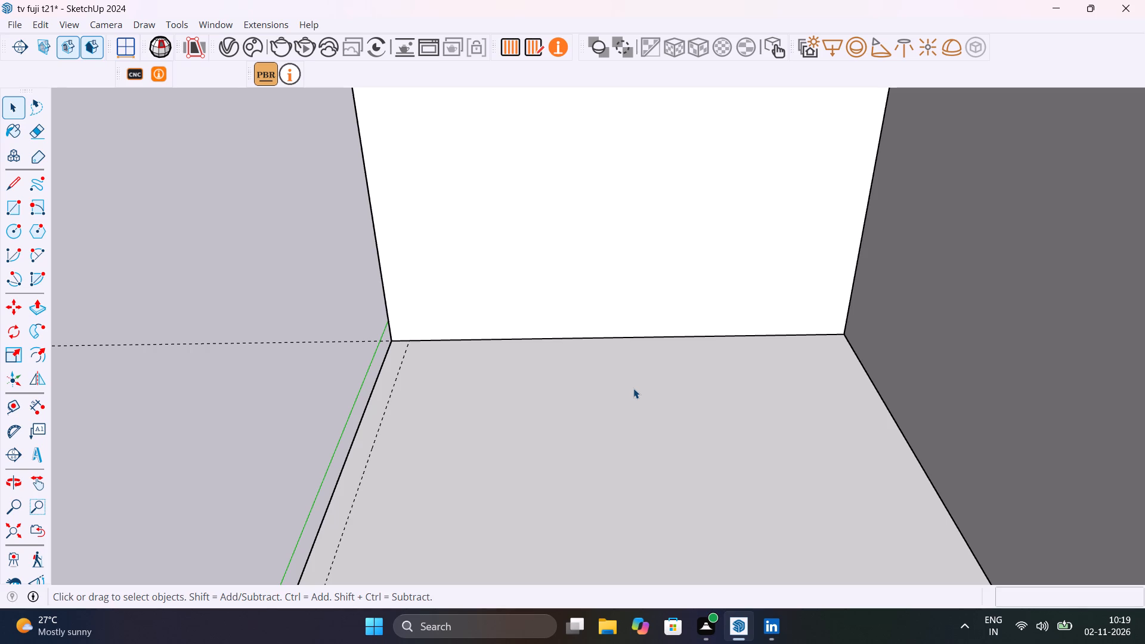
pyautogui.scroll(-9, 604, 390)
pyautogui.moveTo(616, 438); pyautogui.dragTo(1002, 440, button='middle')
pyautogui.scroll(10, 575, 376)
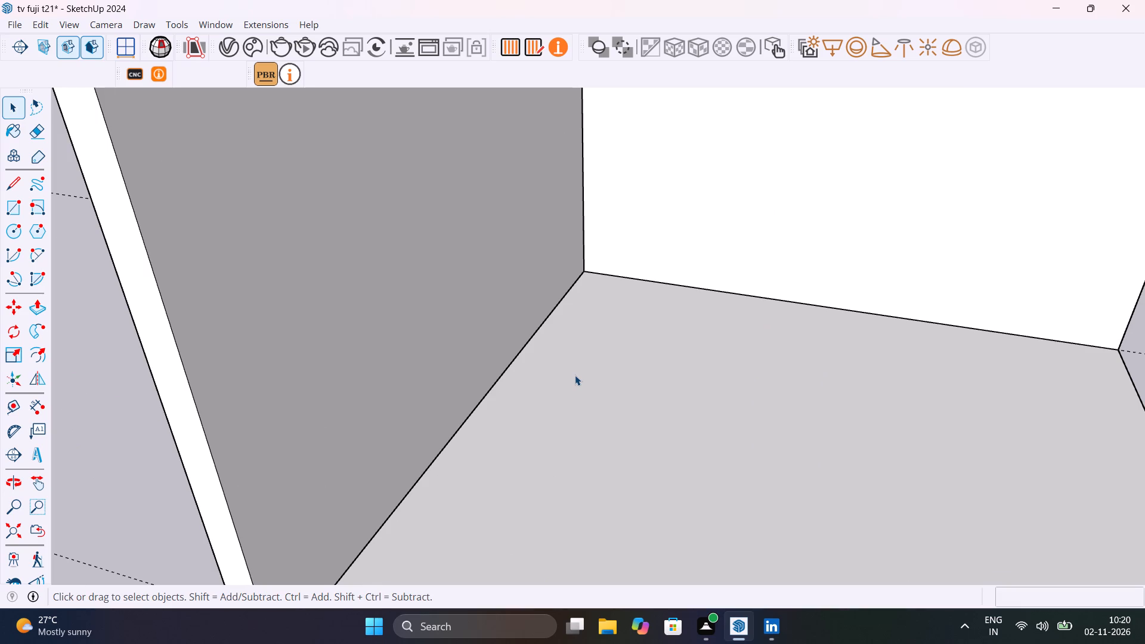
pyautogui.press('t')
pyautogui.click(505, 370)
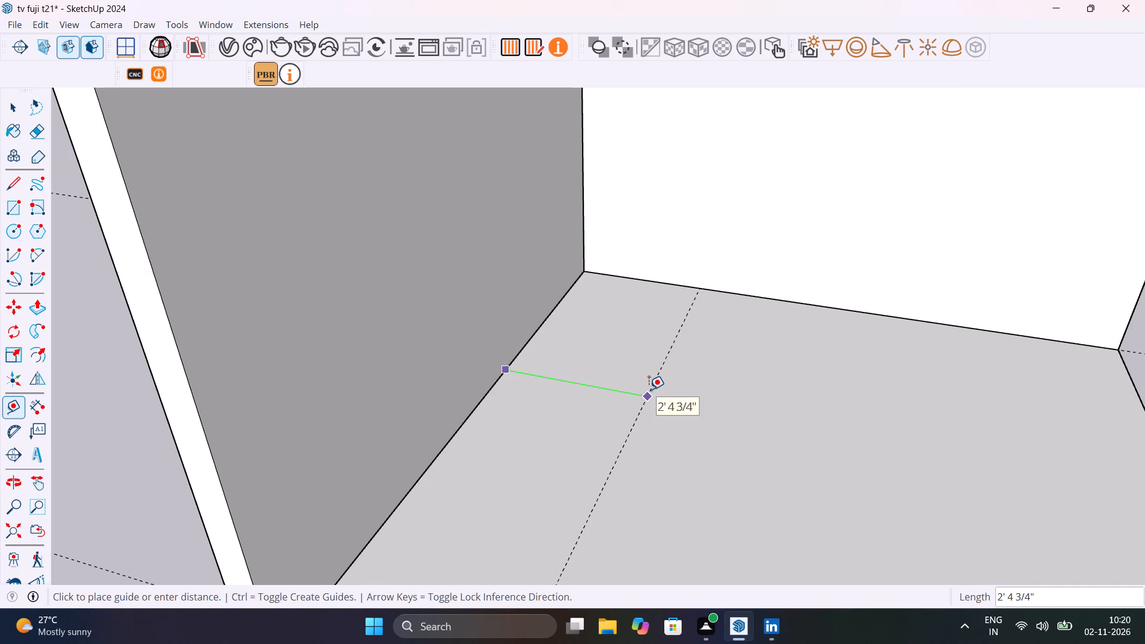
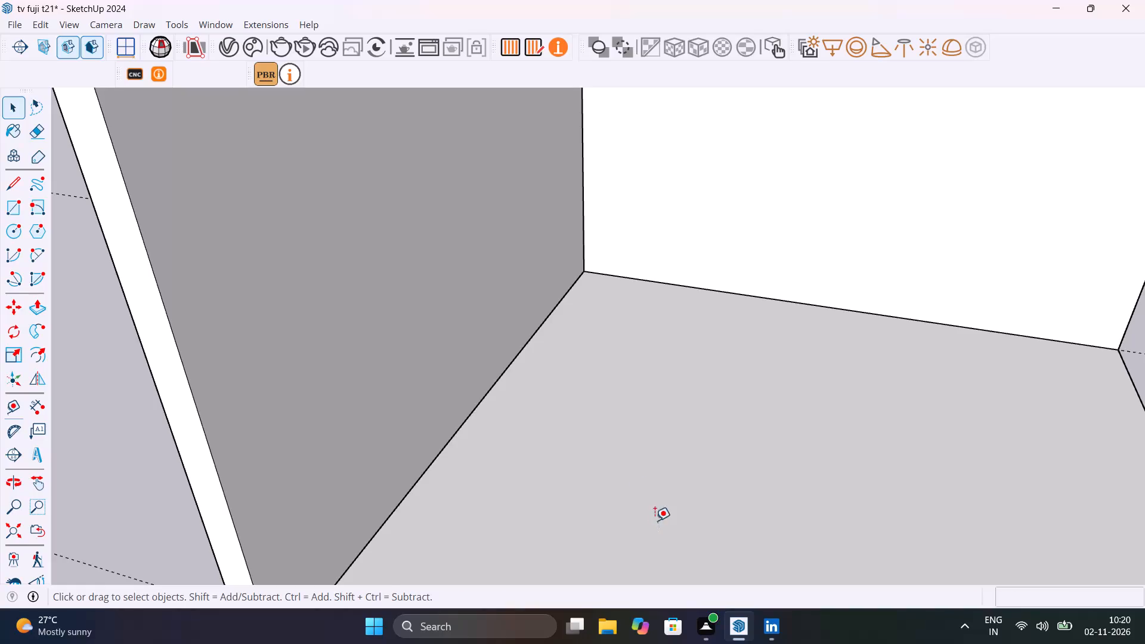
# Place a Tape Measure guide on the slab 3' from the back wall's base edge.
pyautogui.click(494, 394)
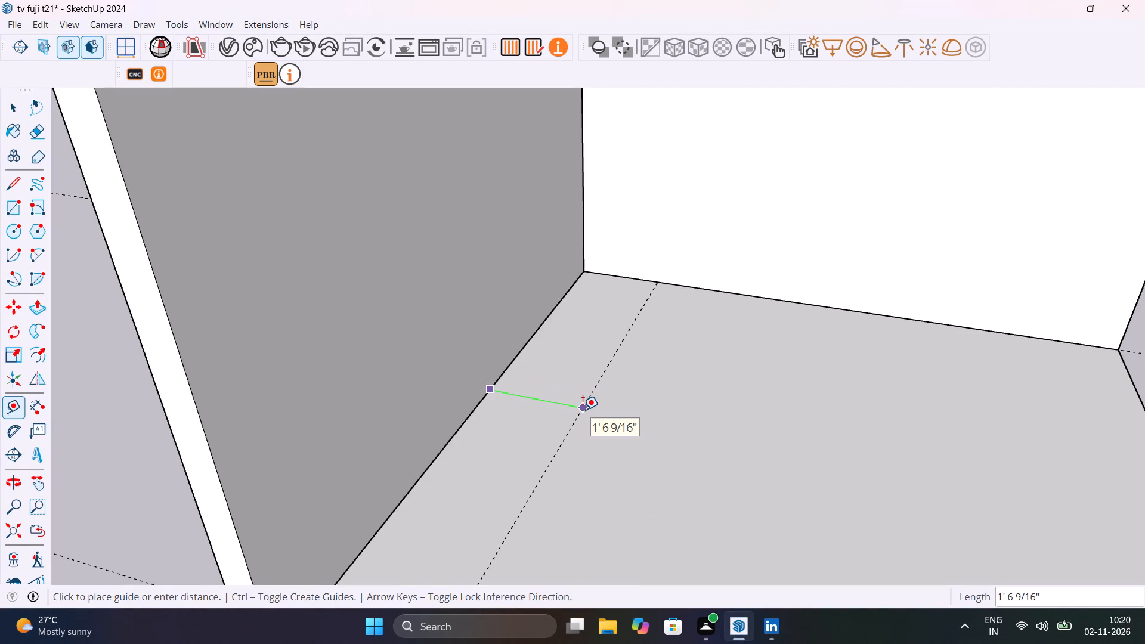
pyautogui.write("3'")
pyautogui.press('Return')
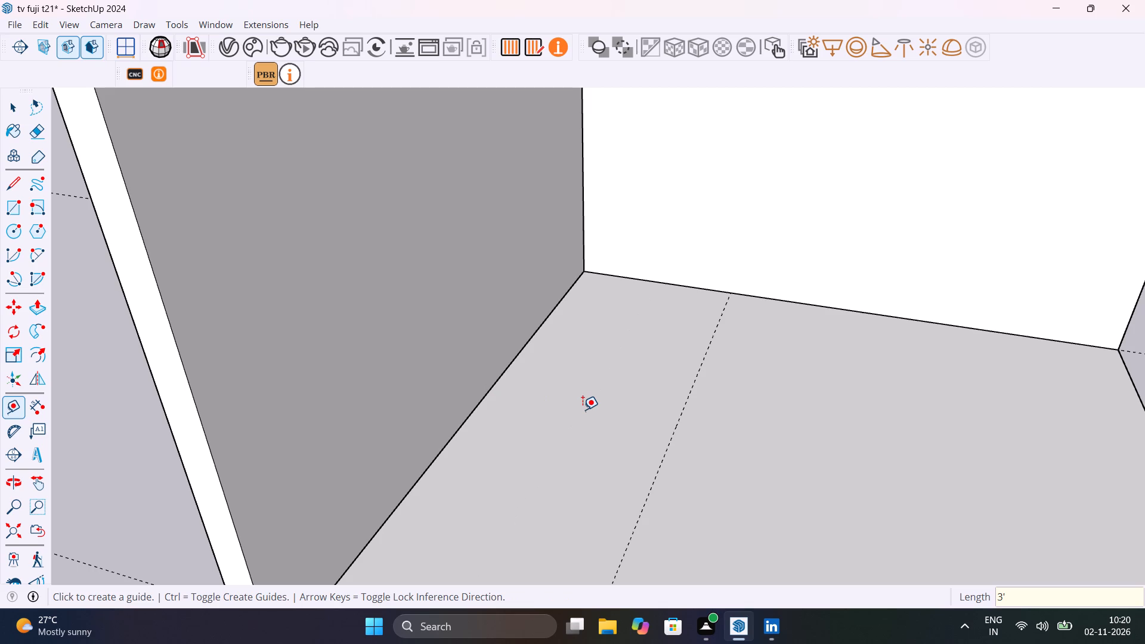
# Place a Tape Measure guide on the slab 1'6" from the back wall's base edge.
pyautogui.scroll(-2, 583, 410)
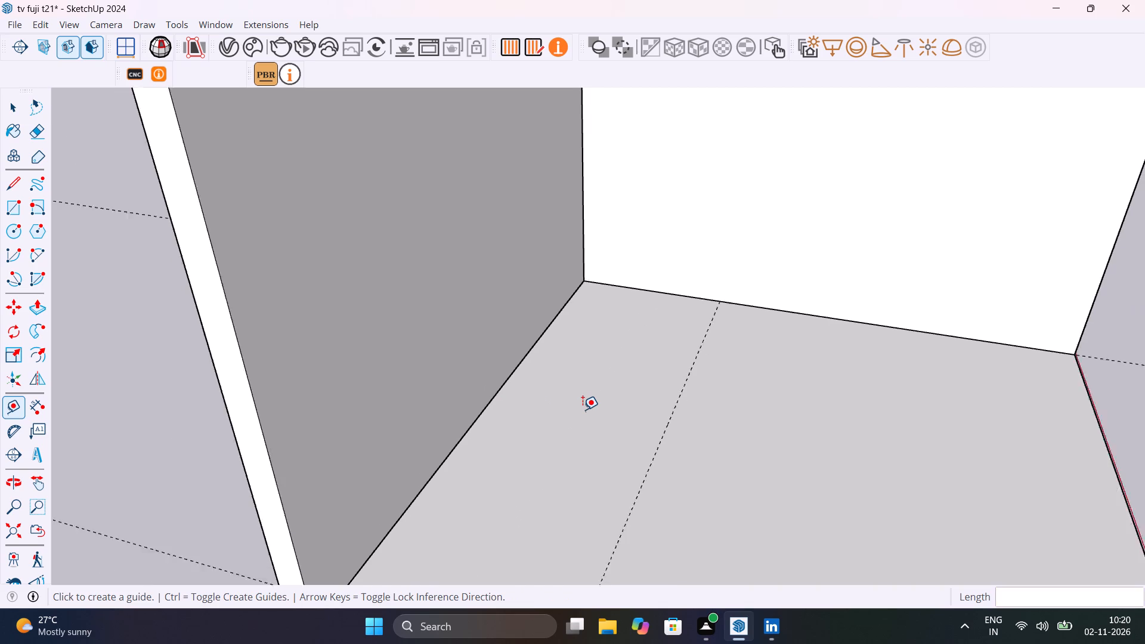
pyautogui.scroll(-6, 583, 410)
pyautogui.scroll(6, 627, 348)
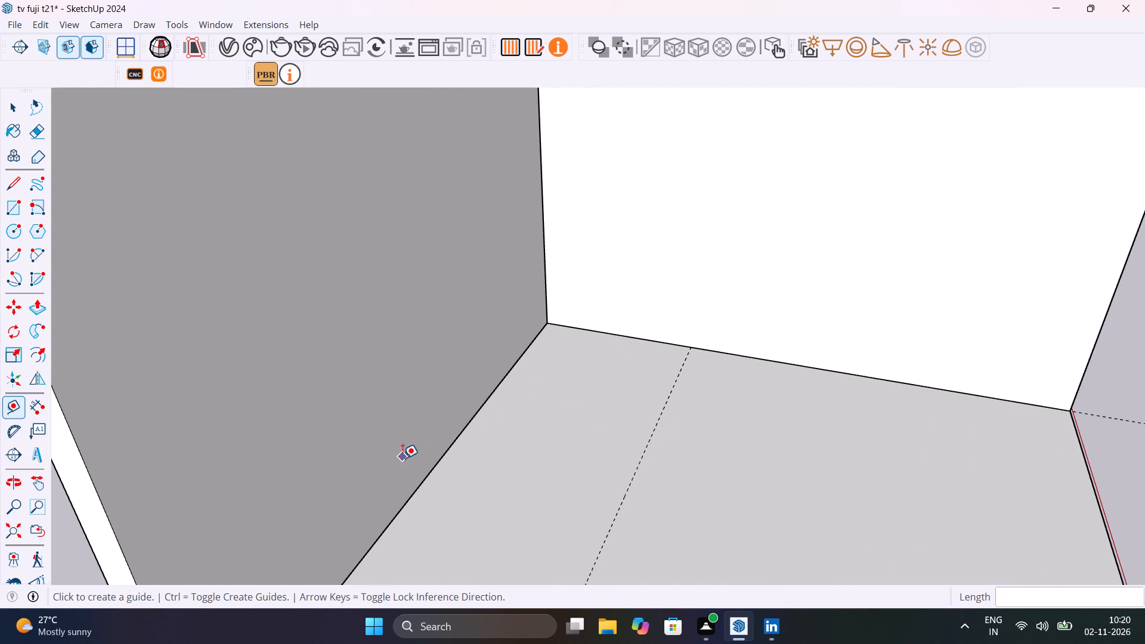
pyautogui.click(448, 449)
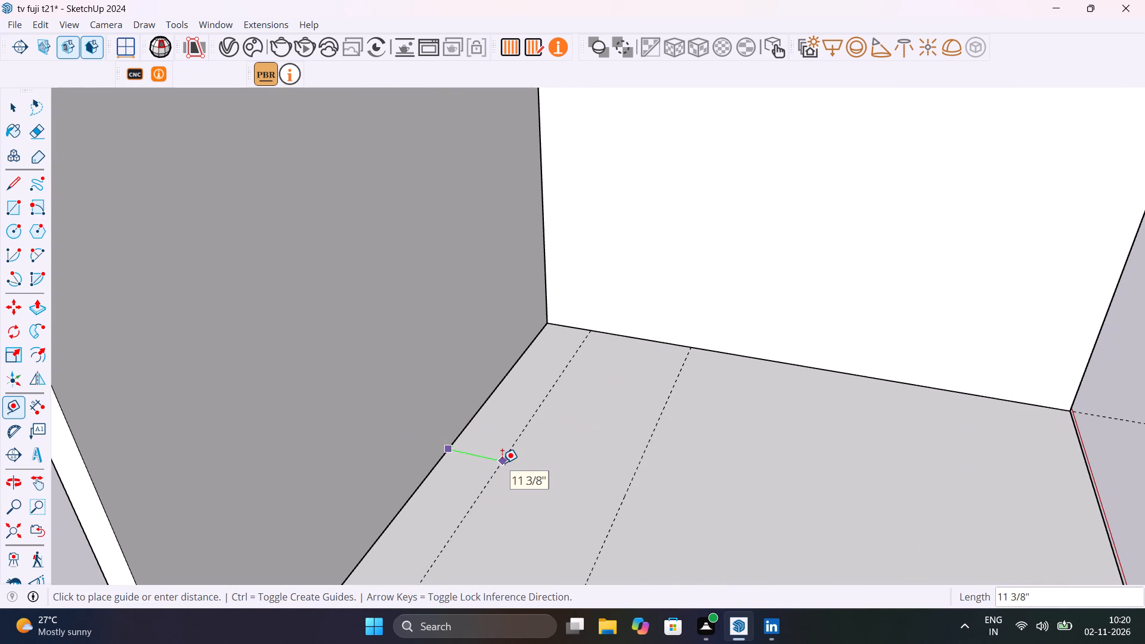
pyautogui.write("2'")
pyautogui.press('Return')
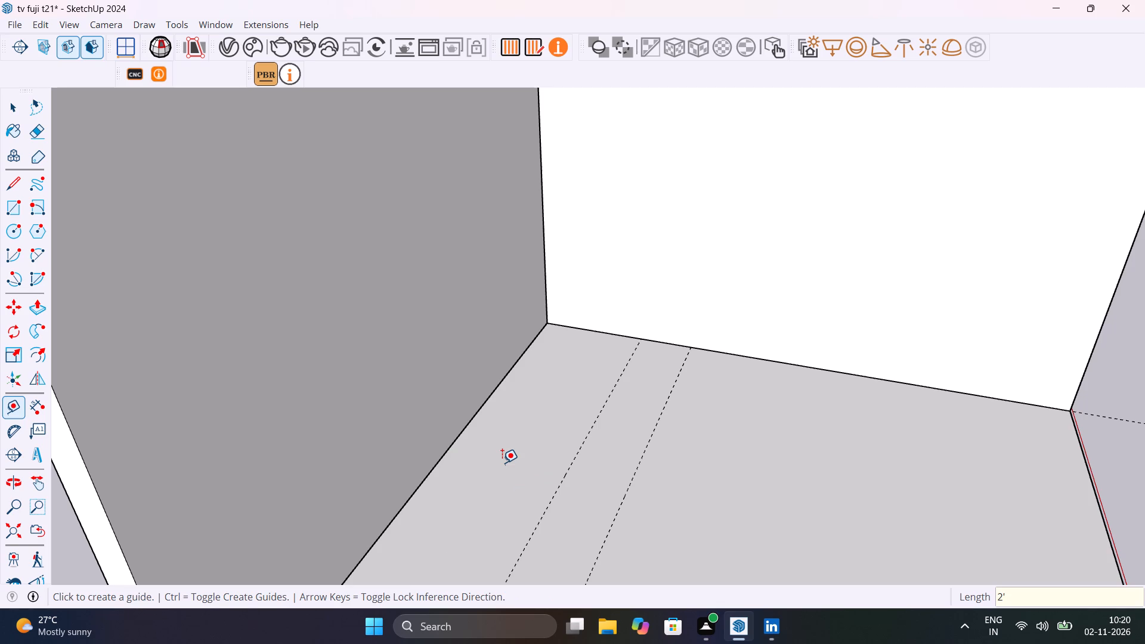
pyautogui.write('1\'6"')
pyautogui.press('Return')
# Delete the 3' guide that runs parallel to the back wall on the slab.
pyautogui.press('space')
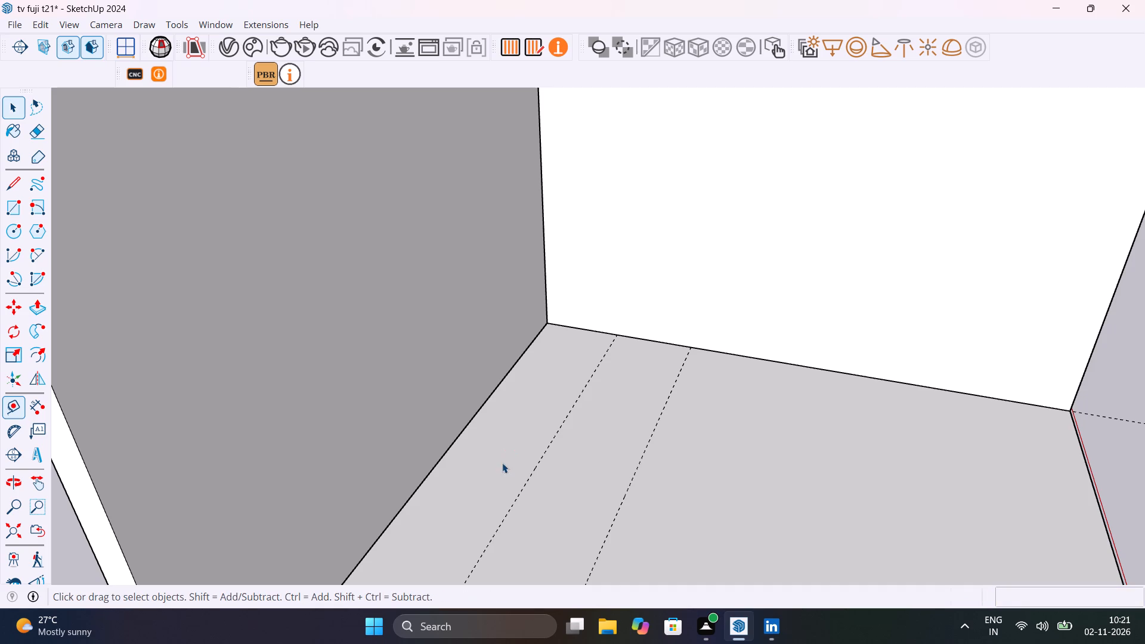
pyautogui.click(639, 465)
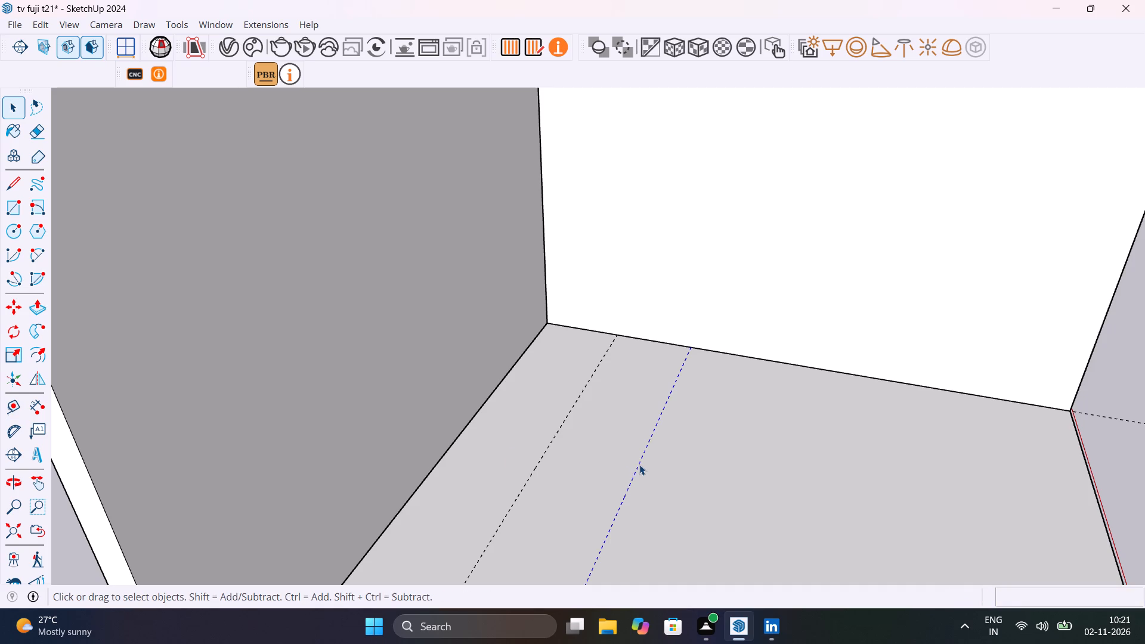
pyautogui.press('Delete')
# Add a parallel guide 1' out from the 1'6" guide on the slab.
pyautogui.press('t')
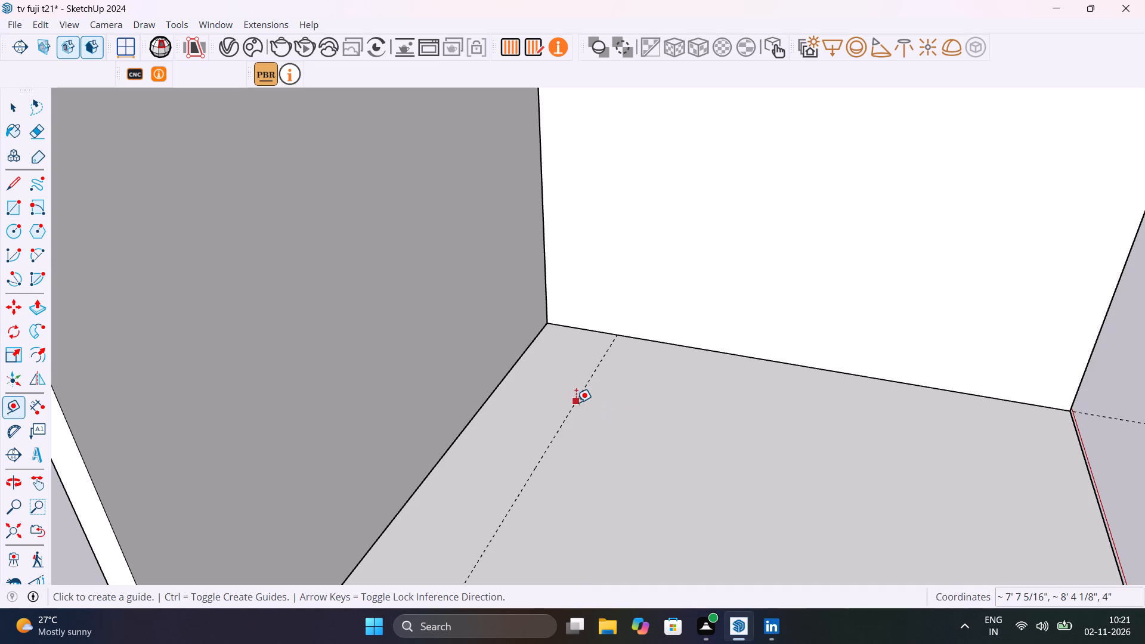
pyautogui.click(576, 402)
pyautogui.write("1'")
pyautogui.press('Return')
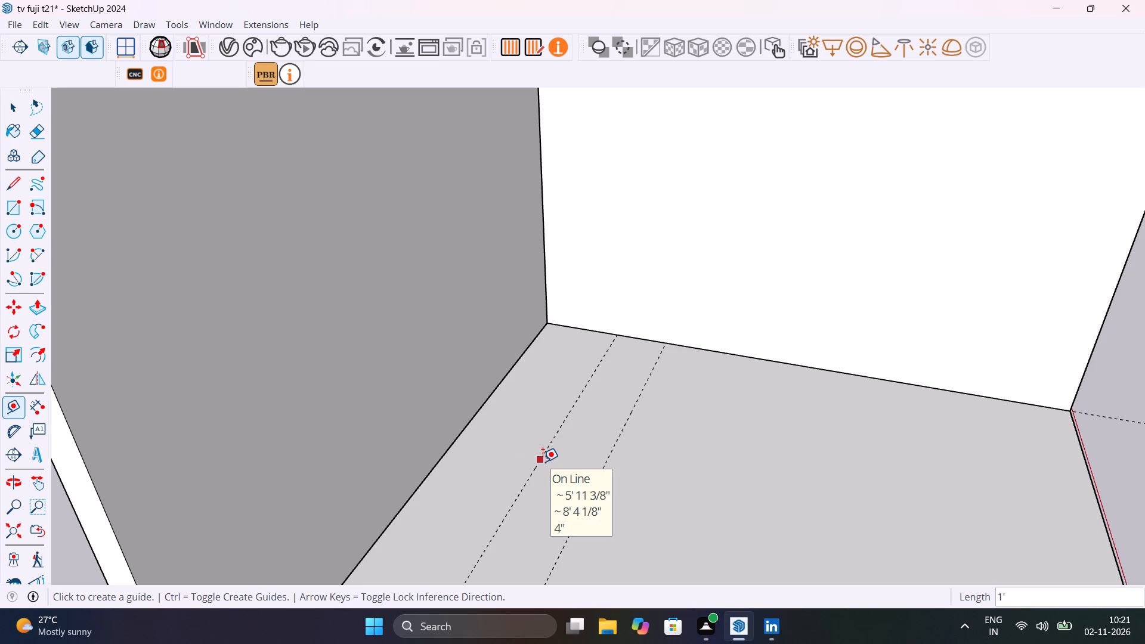
# Place a guide on the slab 2' from the side wall's base edge, crossing the back wall guides.
pyautogui.scroll(-3, 543, 462)
pyautogui.moveTo(550, 494); pyautogui.dragTo(392, 398, button='middle')
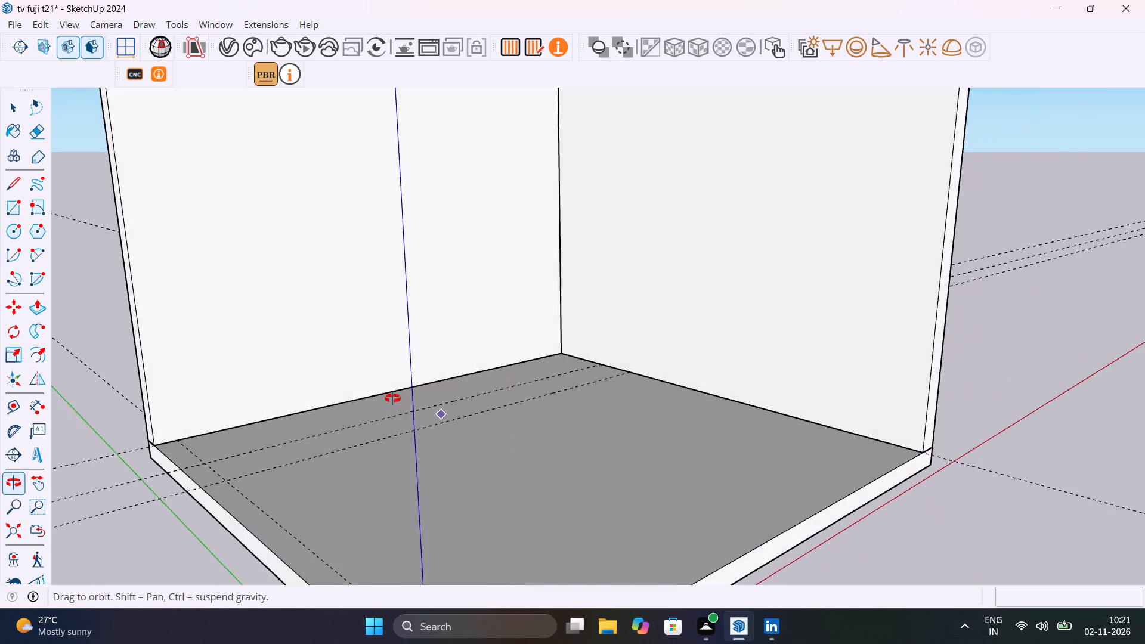
pyautogui.moveTo(392, 398); pyautogui.dragTo(467, 482, button='middle')
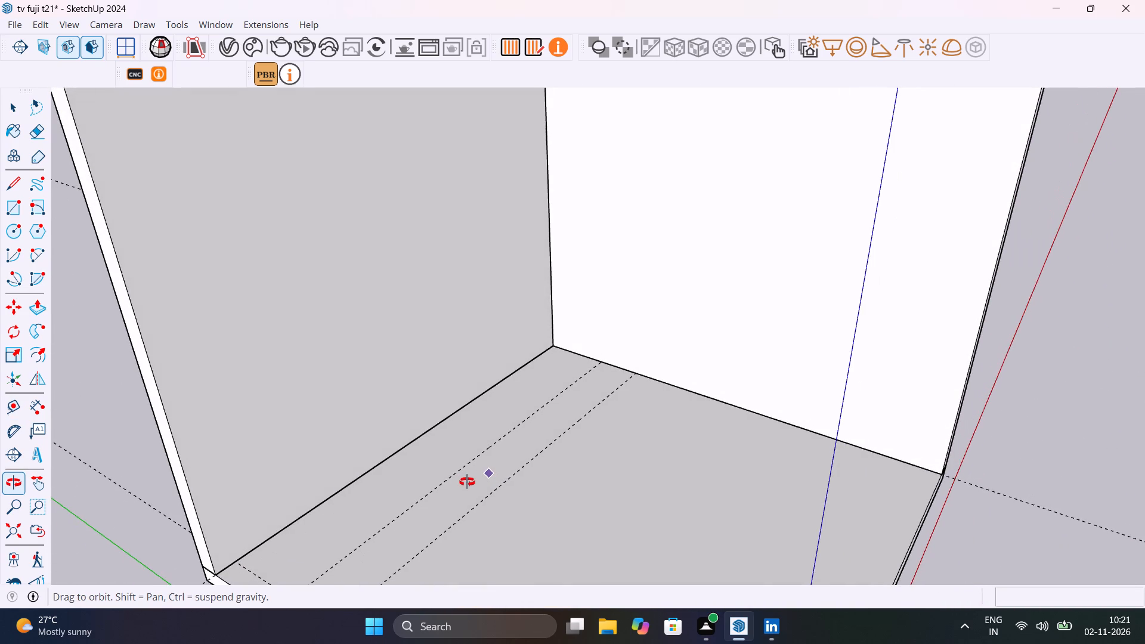
pyautogui.moveTo(467, 482); pyautogui.dragTo(459, 495, button='middle')
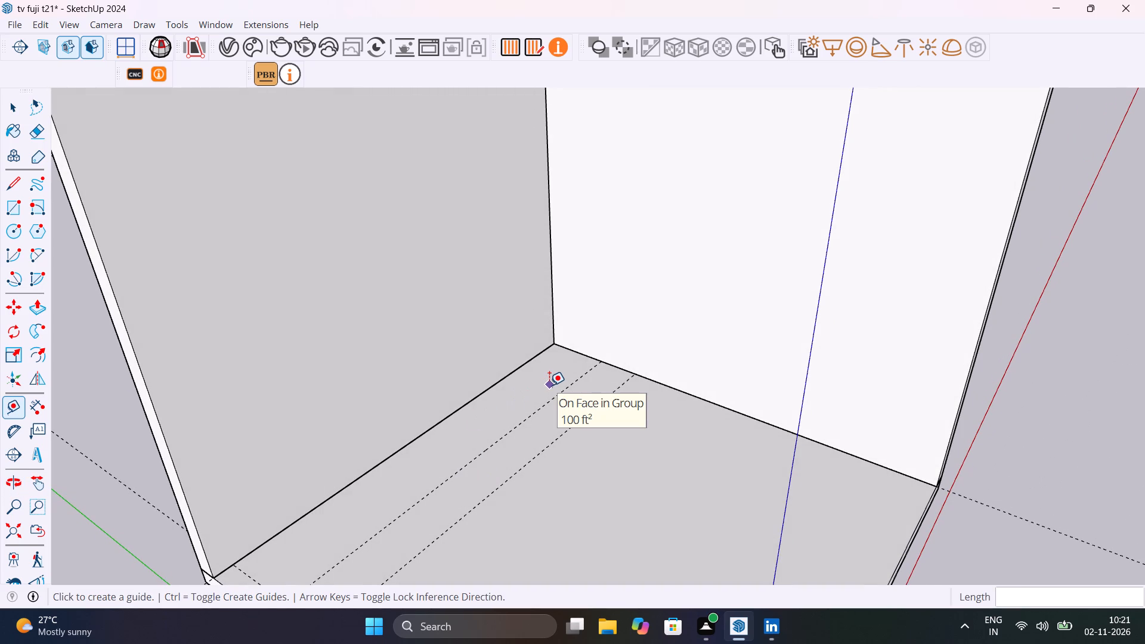
pyautogui.scroll(5, 583, 355)
pyautogui.click(583, 355)
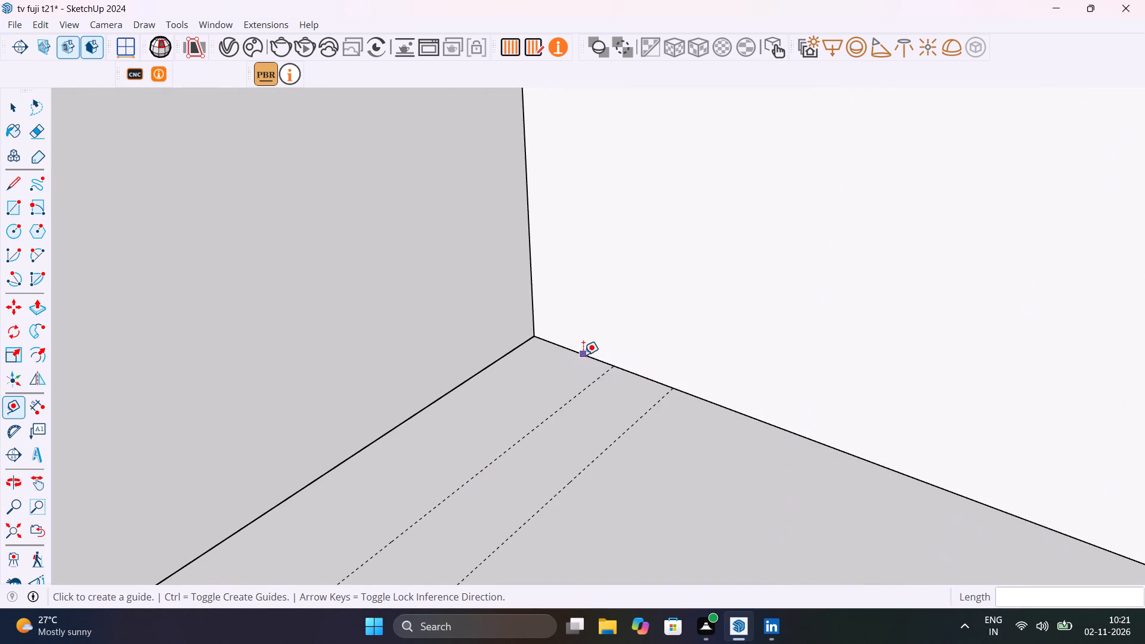
pyautogui.write("2'")
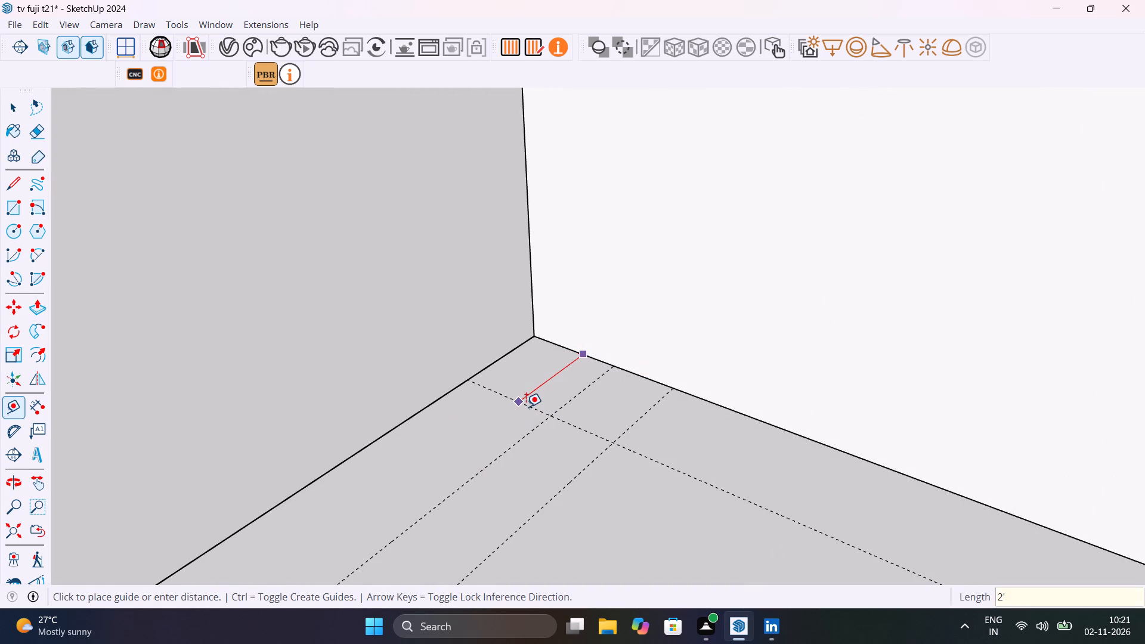
pyautogui.press('Return')
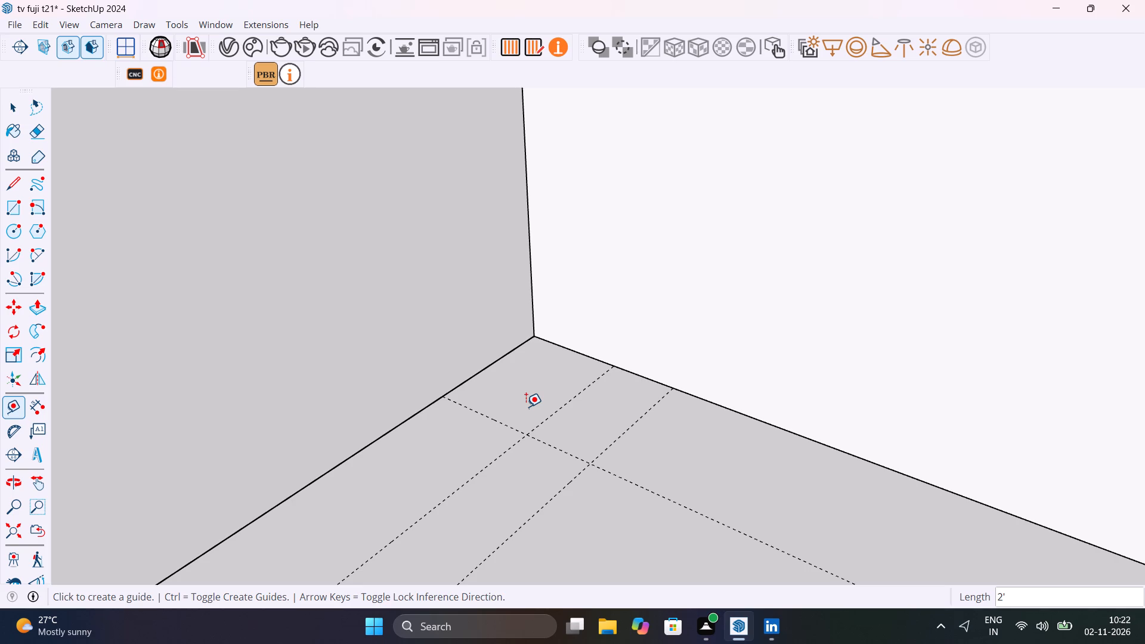
# Draw a 1'6" by 7'3" rectangle on the slab along the back wall, between the crossing guides and the 1'6" guide.
pyautogui.scroll(-11, 522, 415)
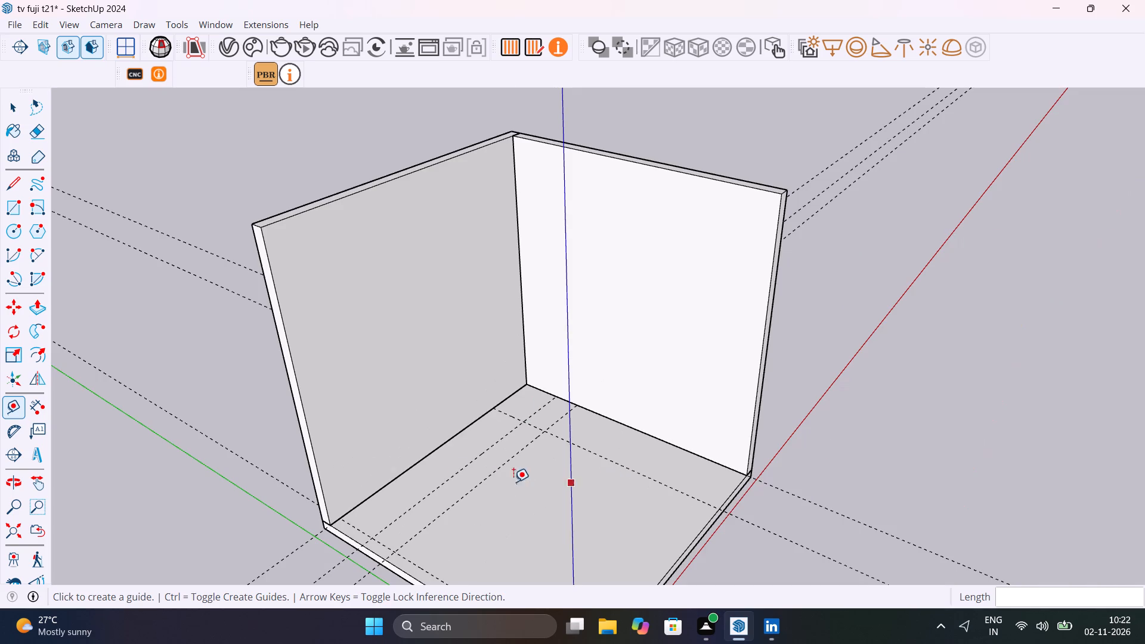
pyautogui.keyDown('shift'); pyautogui.moveTo(574, 464); pyautogui.dragTo(491, 436, button='middle'); pyautogui.keyUp('shift')
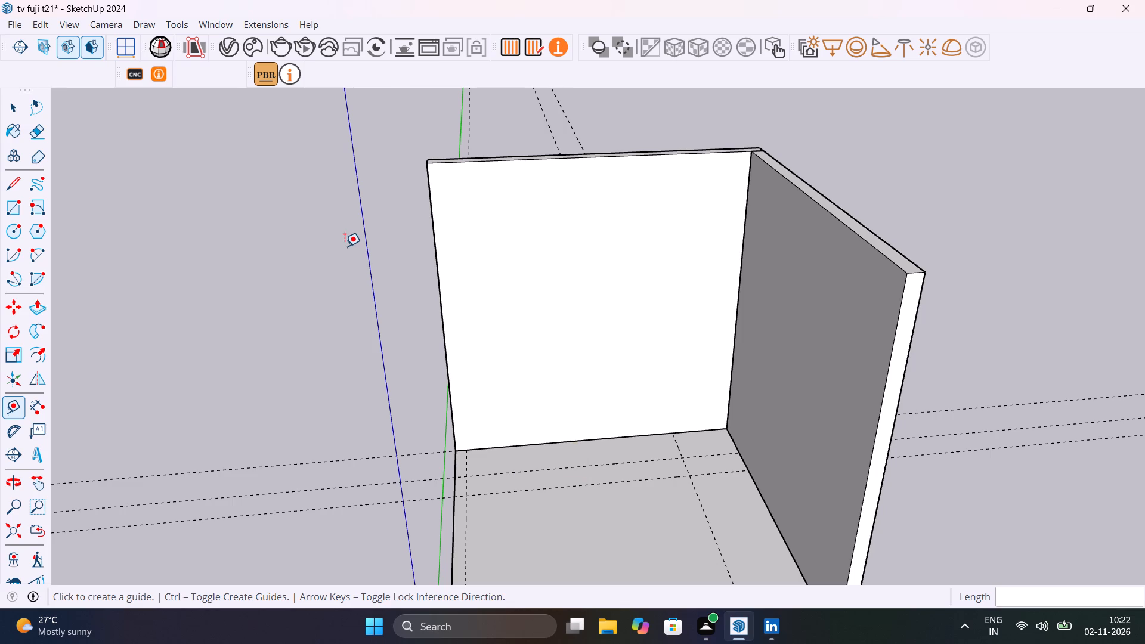
pyautogui.scroll(6, 487, 490)
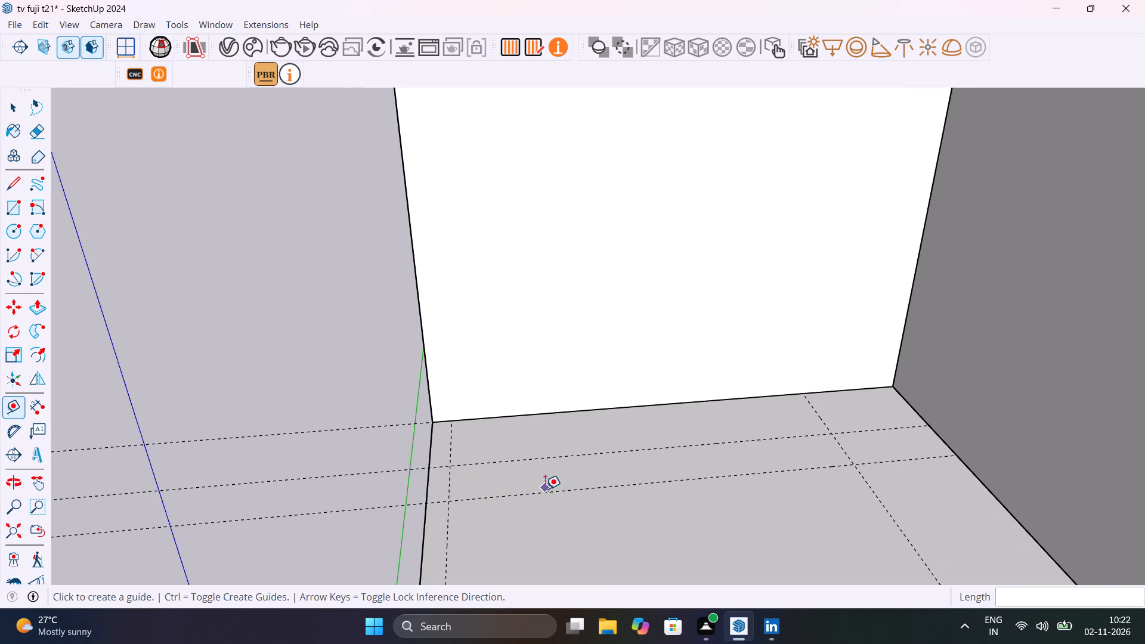
pyautogui.moveTo(555, 485); pyautogui.dragTo(533, 466, button='middle')
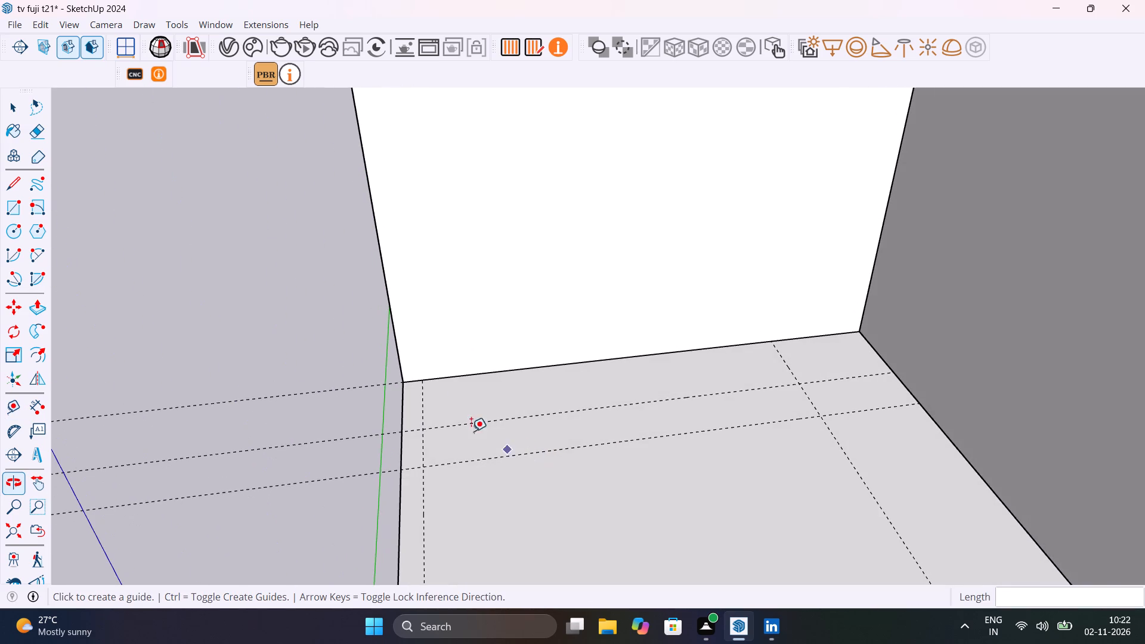
pyautogui.scroll(5, 444, 387)
pyautogui.press('r')
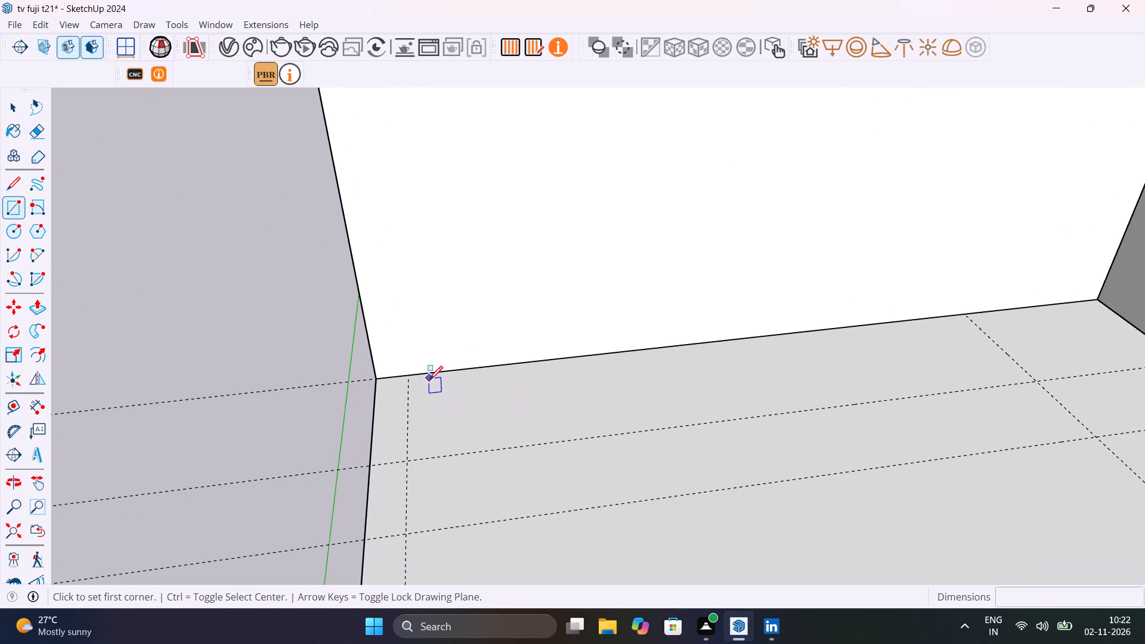
pyautogui.click(406, 379)
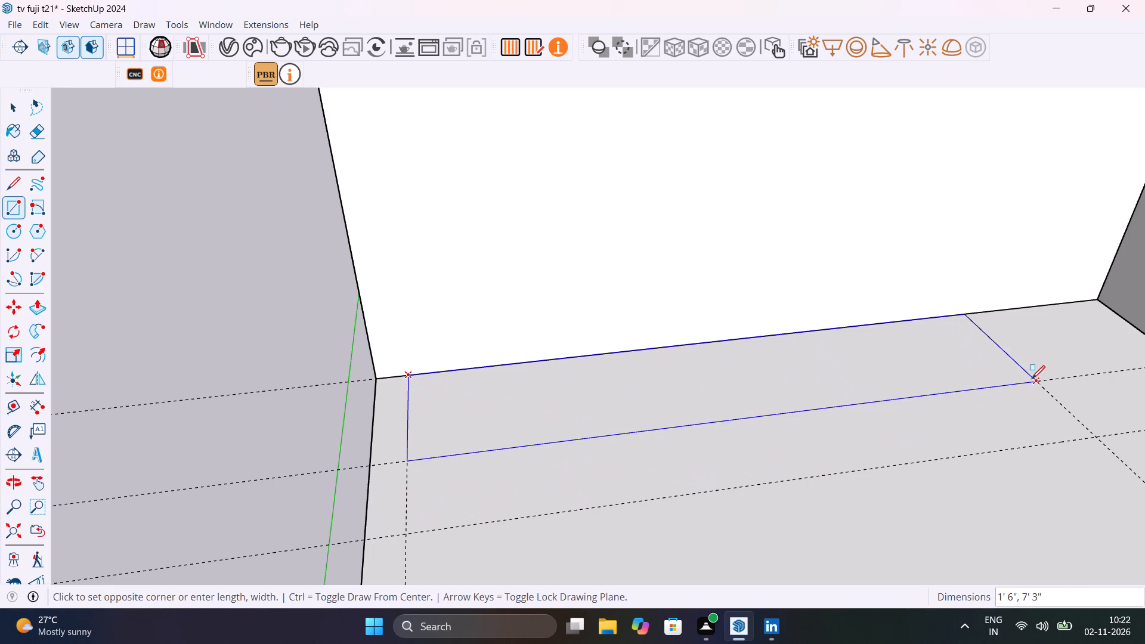
pyautogui.click(1032, 378)
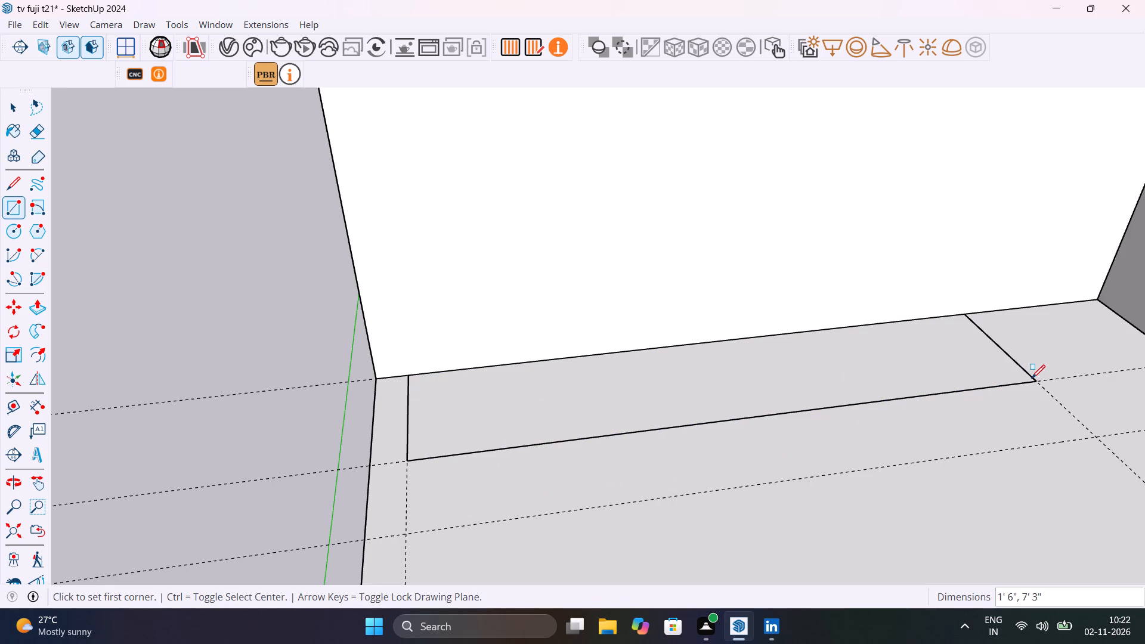
pyautogui.press('space')
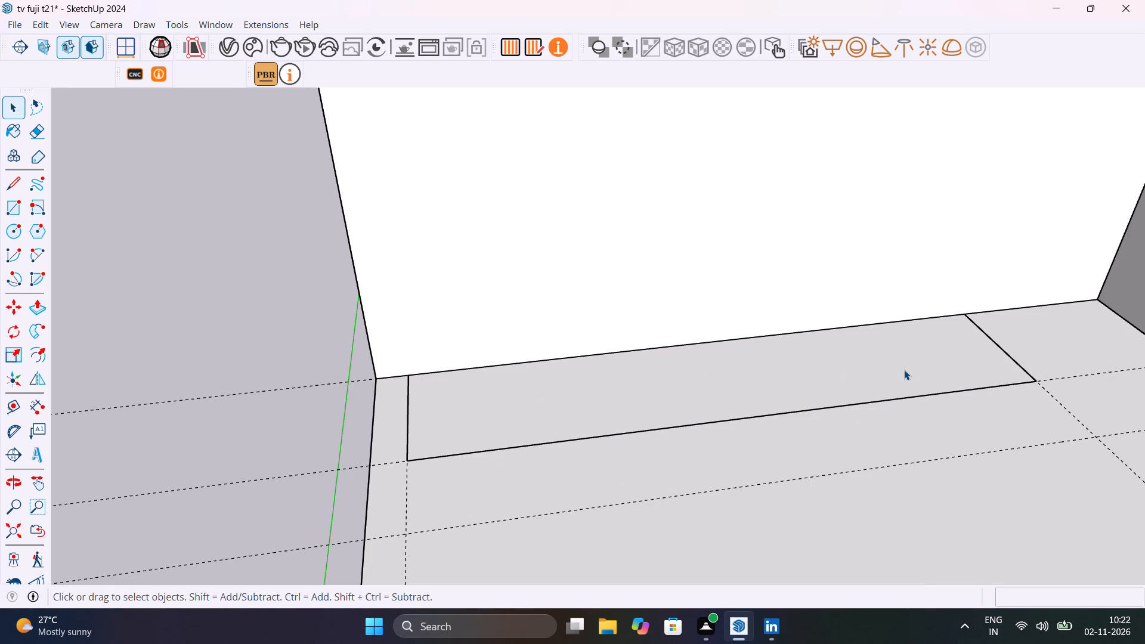
# Push/Pull the rectangle beside the back wall up 1' into a box.
pyautogui.click(903, 369)
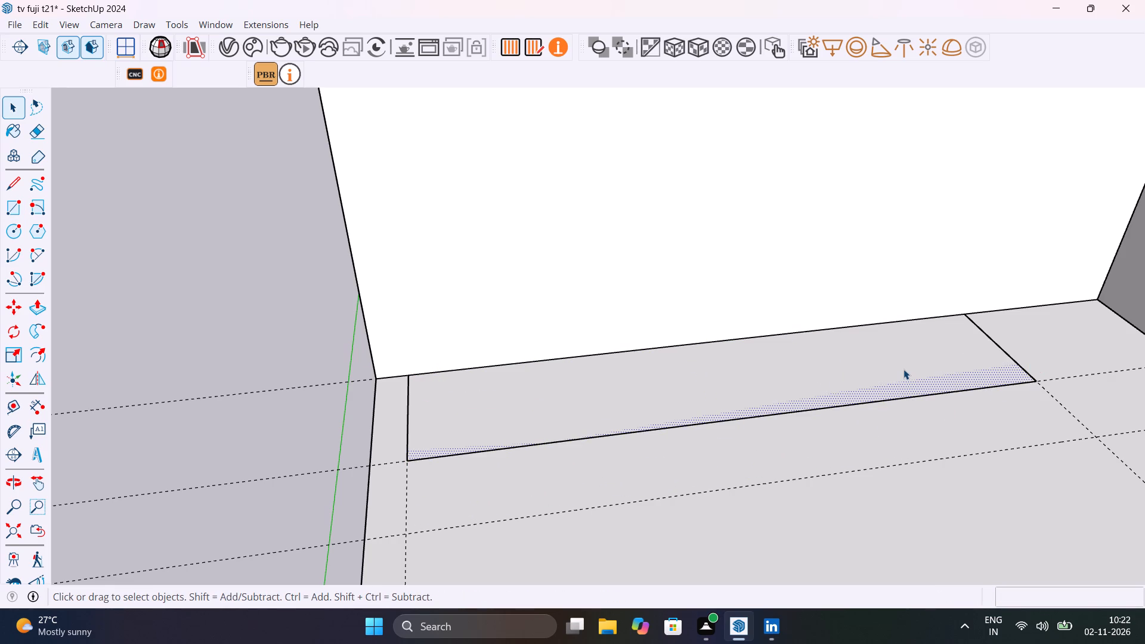
pyautogui.press('p')
pyautogui.click(903, 369)
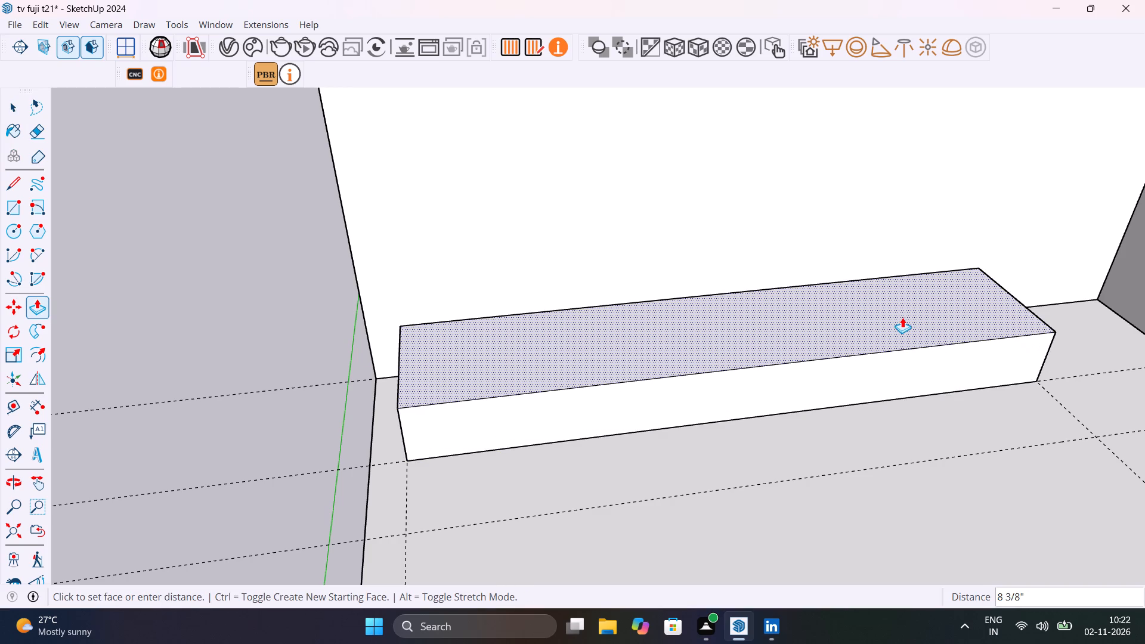
pyautogui.write("1'")
pyautogui.press('Return')
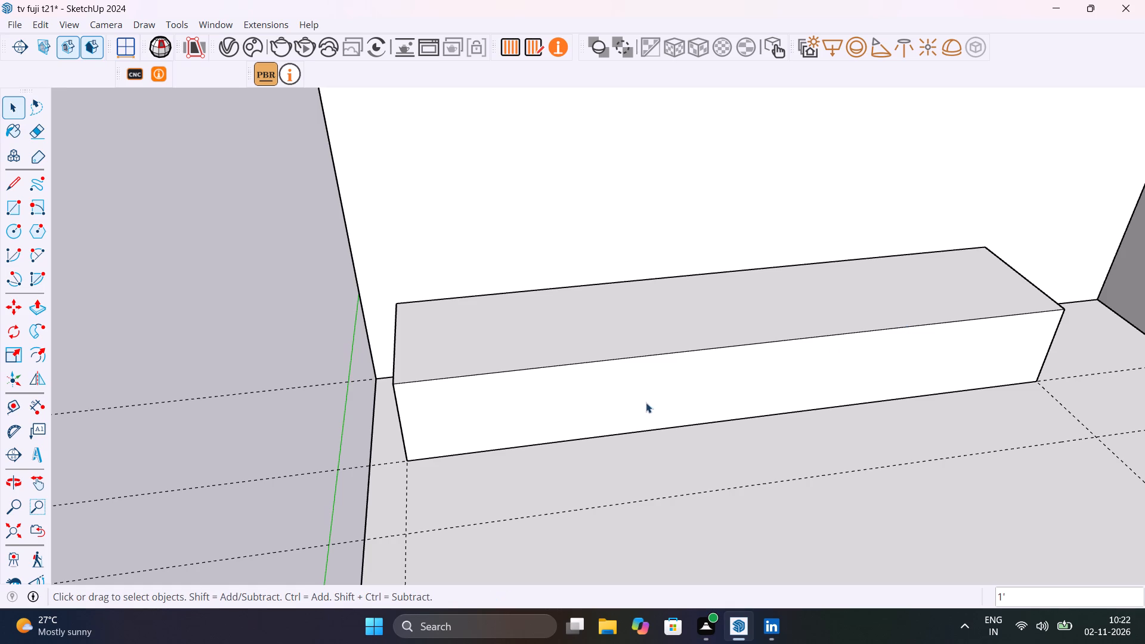
pyautogui.press('space')
# Make all faces and edges of the 1' high box a group.
pyautogui.scroll(-4, 517, 377)
pyautogui.moveTo(571, 408); pyautogui.dragTo(734, 298, button='middle')
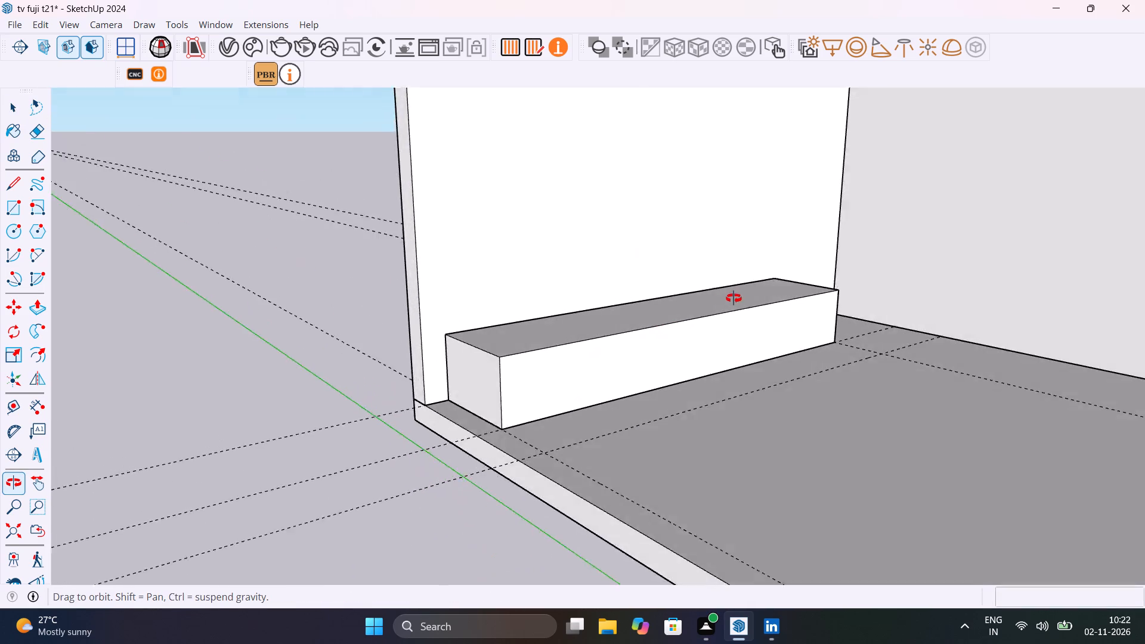
pyautogui.moveTo(734, 298); pyautogui.dragTo(767, 301, button='middle')
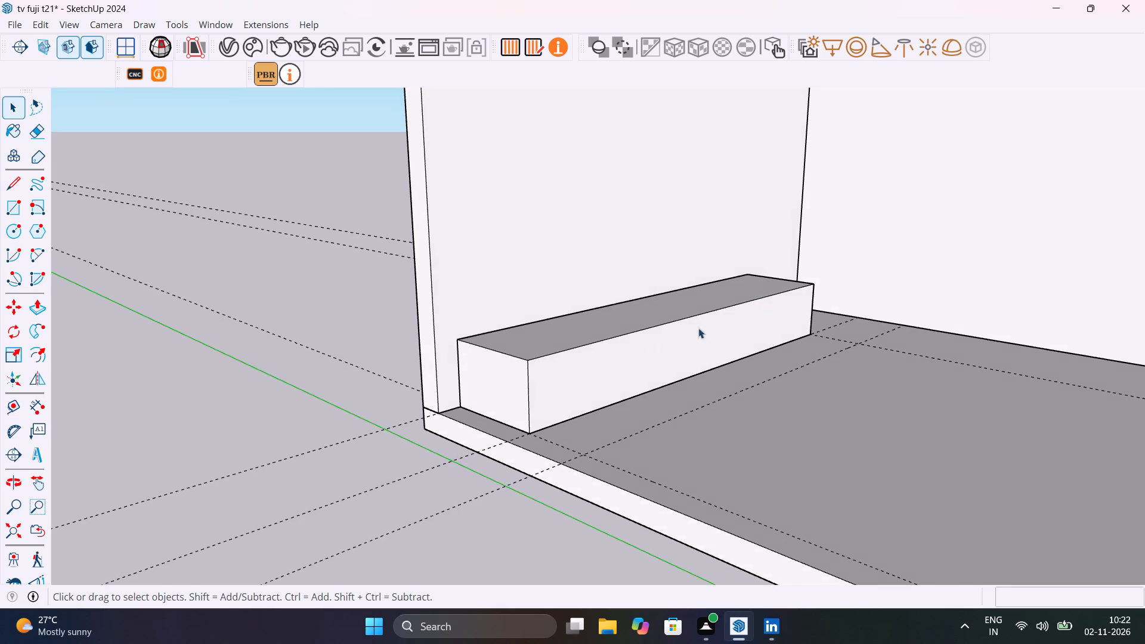
pyautogui.tripleClick(552, 367)
pyautogui.rightClick(552, 366)
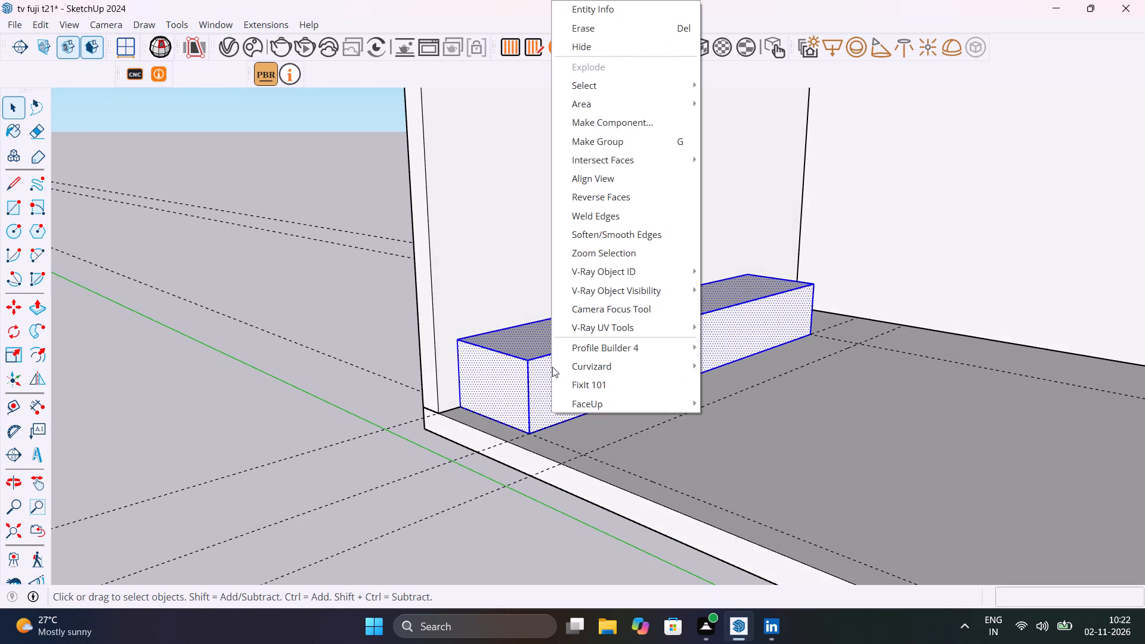
pyautogui.click(626, 148)
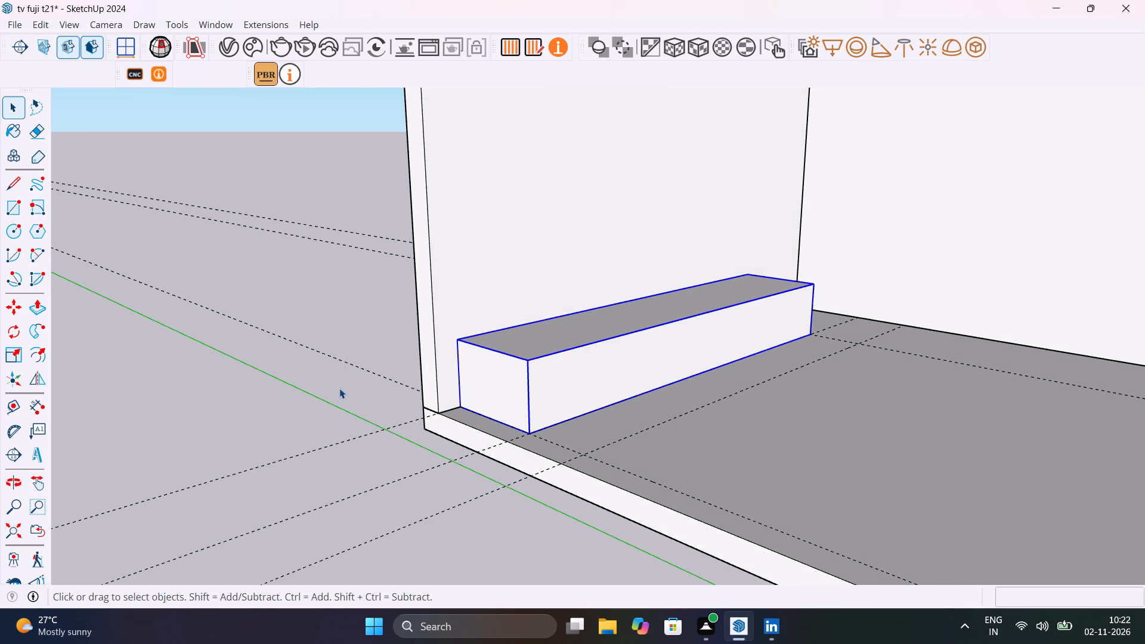
pyautogui.click(339, 388)
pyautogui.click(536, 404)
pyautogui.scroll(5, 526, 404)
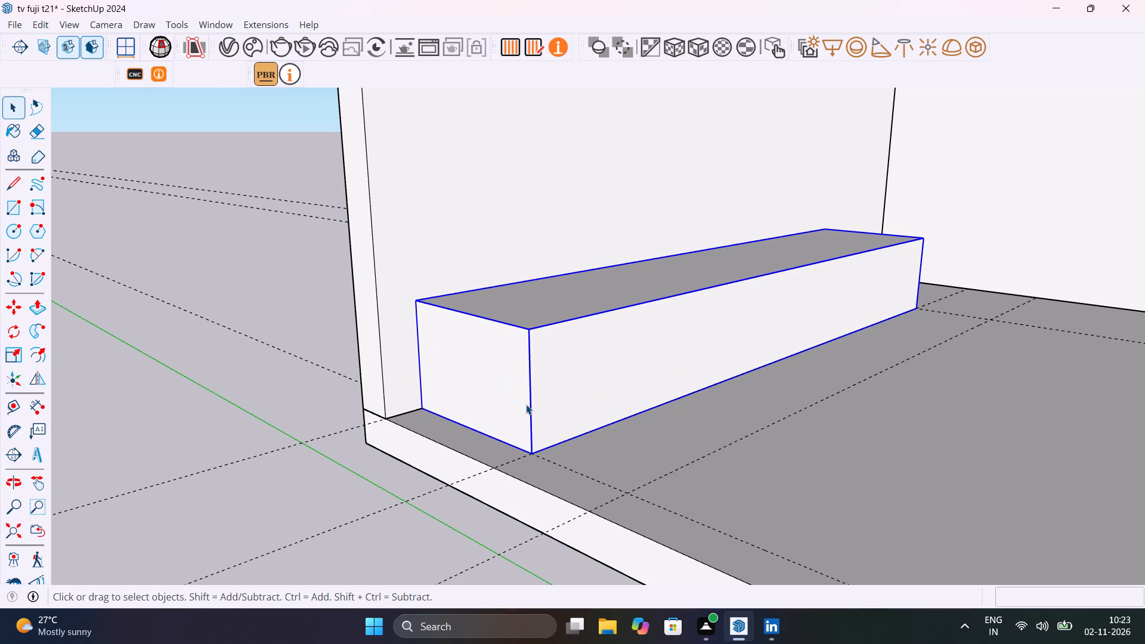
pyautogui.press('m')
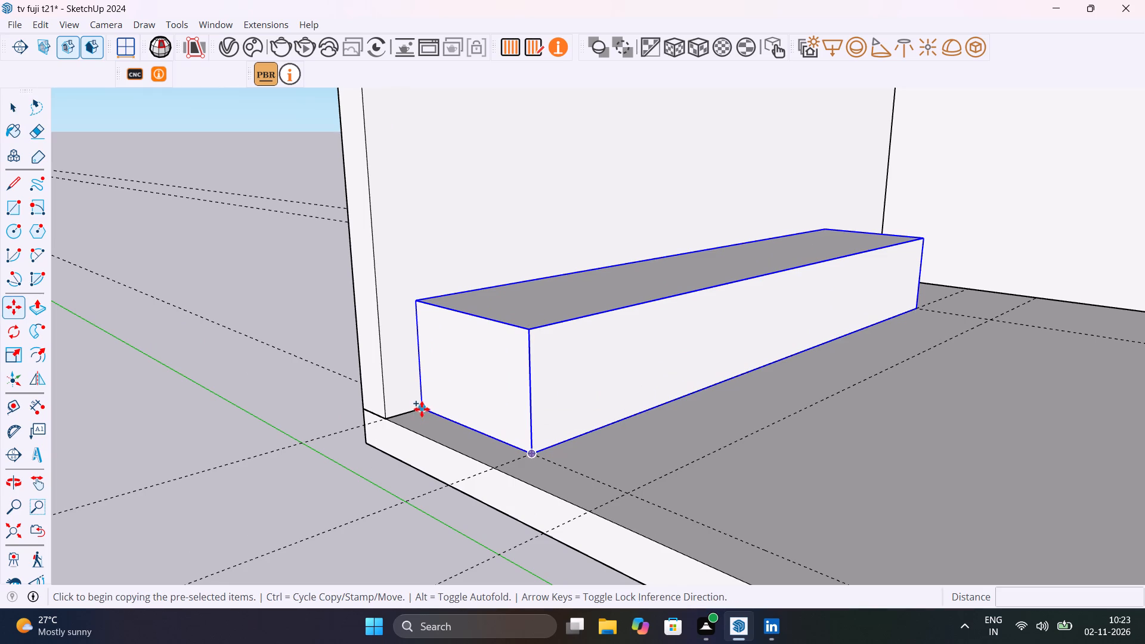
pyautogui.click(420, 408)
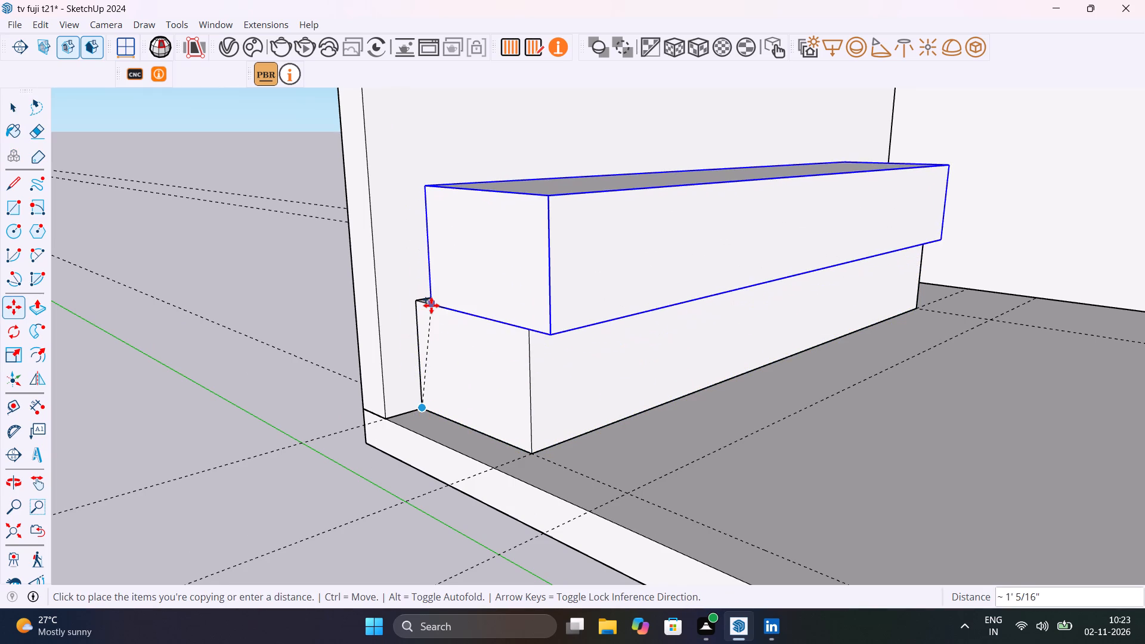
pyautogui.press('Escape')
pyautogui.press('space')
# Move the grouped unit box straight up 1'6" along the back wall.
pyautogui.click(450, 389)
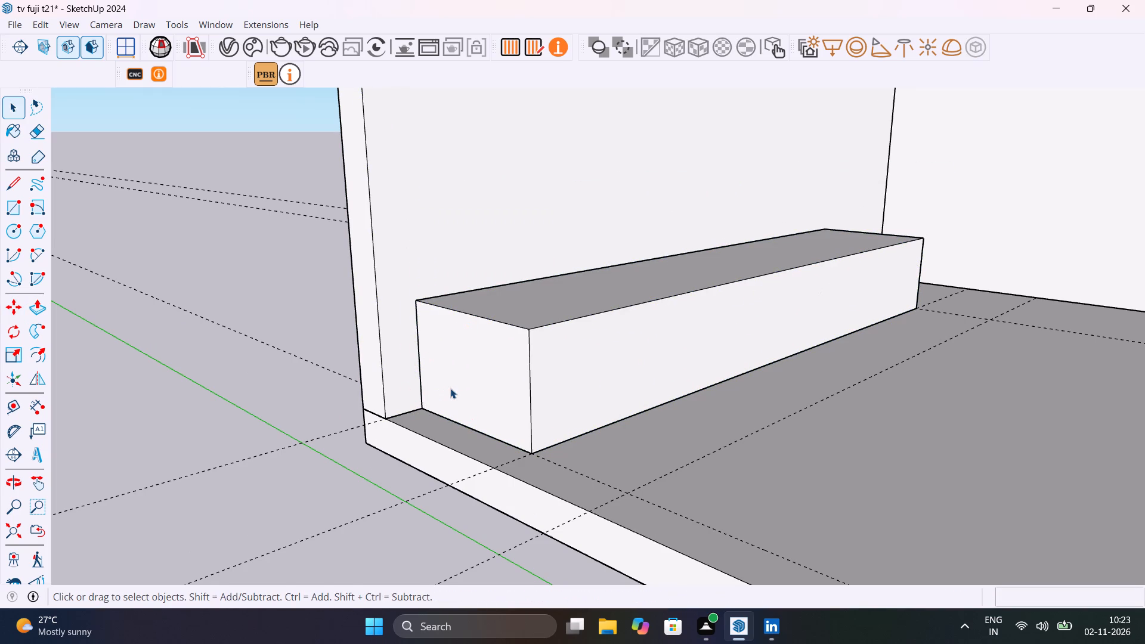
pyautogui.press('m')
pyautogui.click(422, 409)
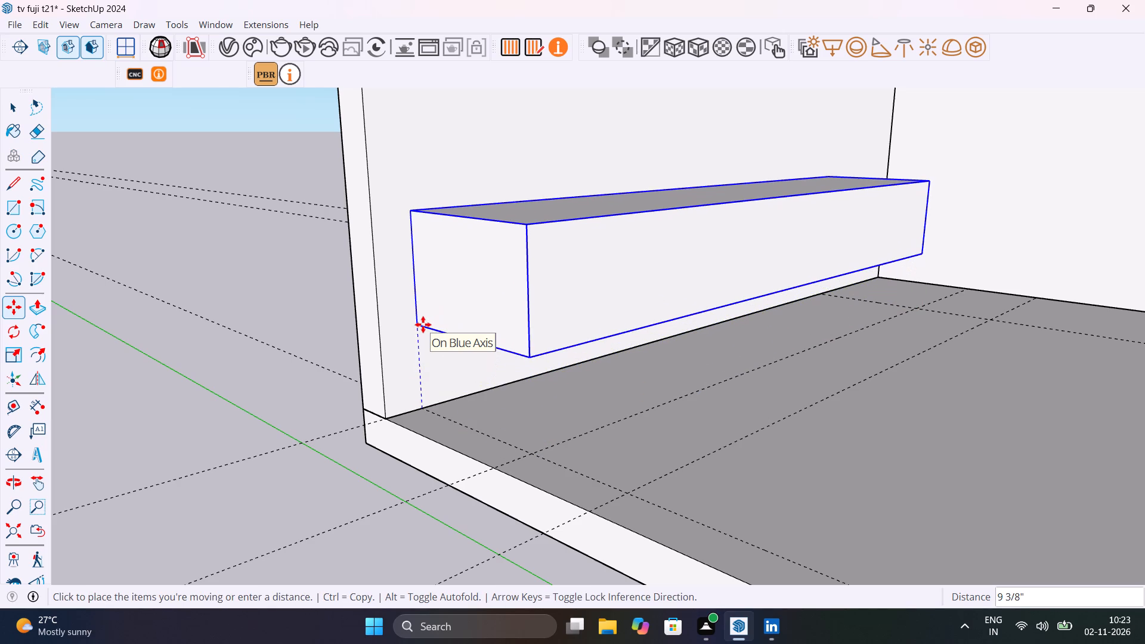
pyautogui.write("1'")
pyautogui.write('6"')
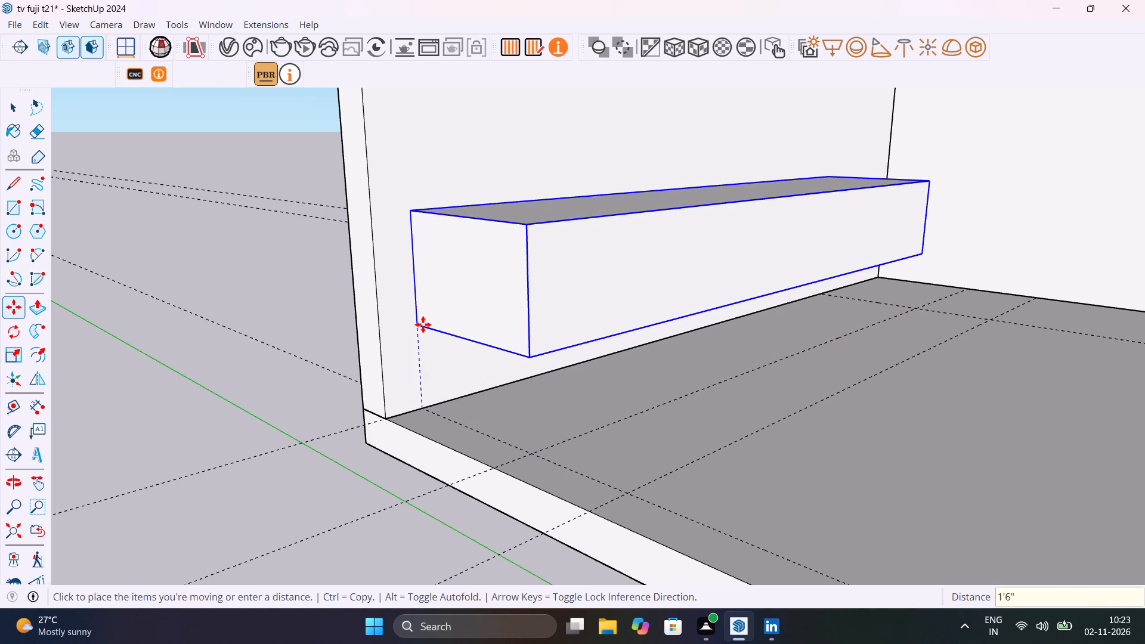
pyautogui.press('Return')
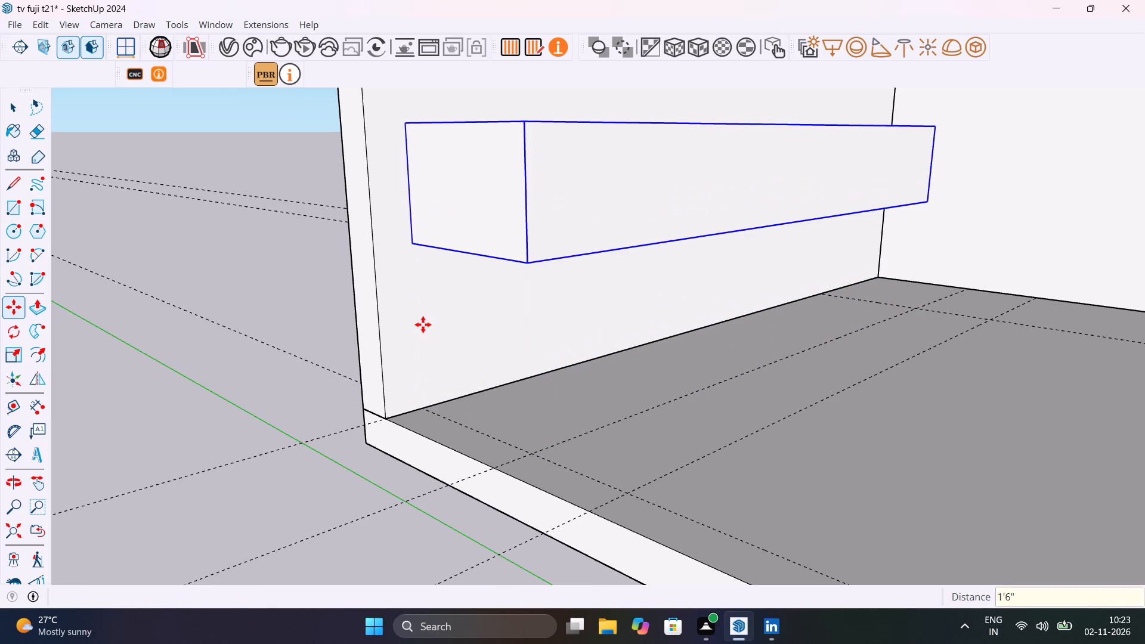
# Inside the unit box group, enter 150 arc sides and draw a tangent arc, chord about 1'2", across the top face's outer front corner.
pyautogui.scroll(-20, 423, 324)
pyautogui.moveTo(491, 302); pyautogui.dragTo(393, 302, button='middle')
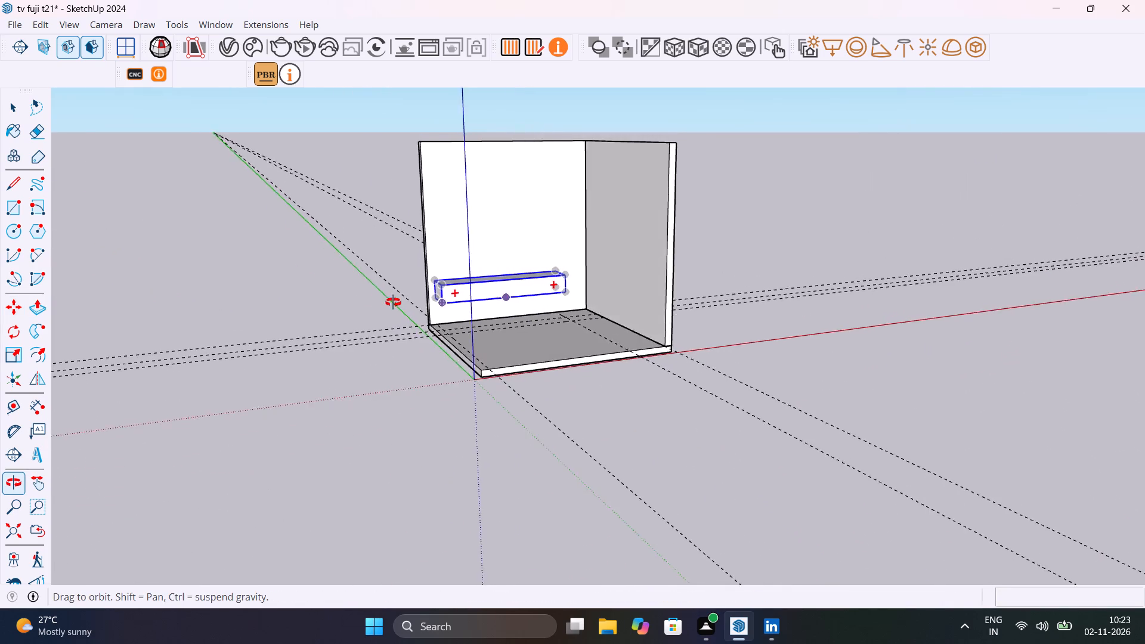
pyautogui.moveTo(393, 302); pyautogui.dragTo(633, 414, button='middle')
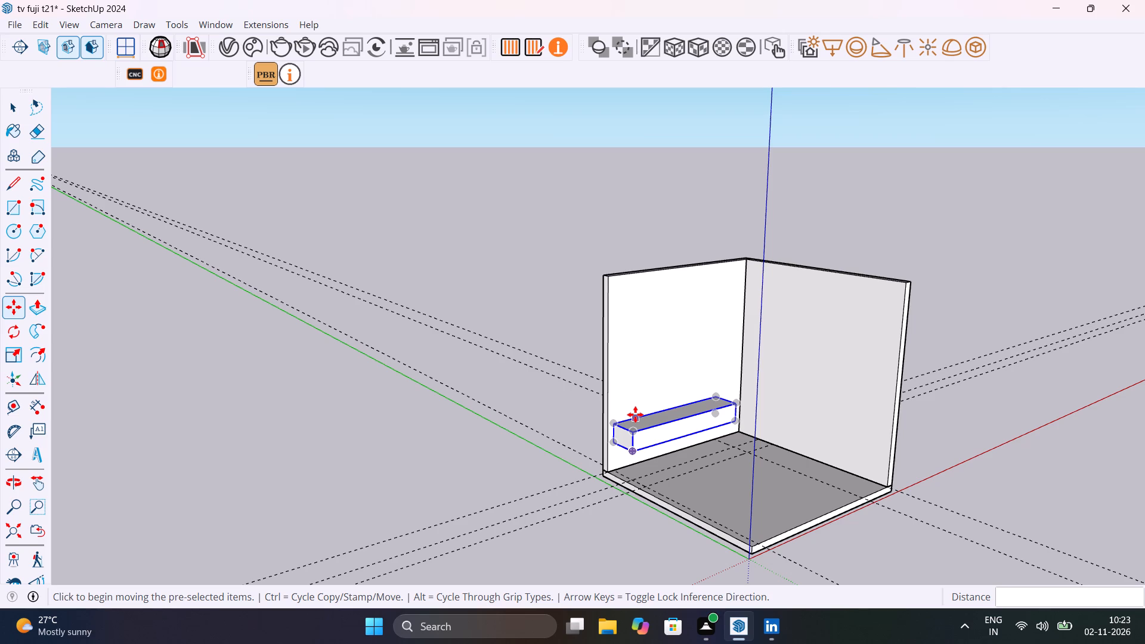
pyautogui.scroll(9, 646, 440)
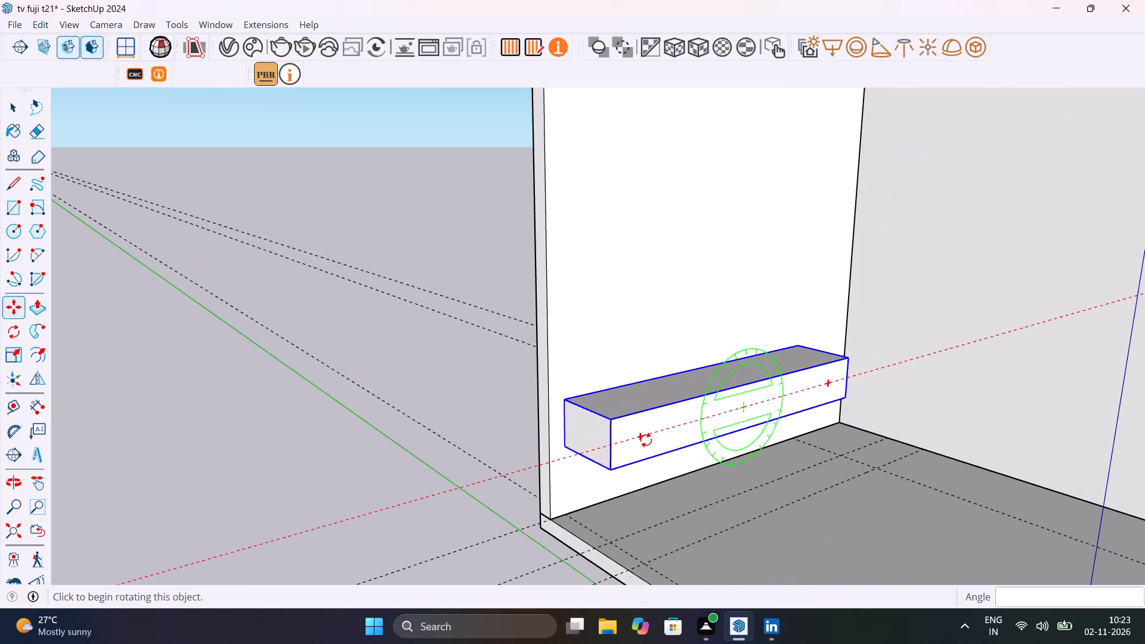
pyautogui.press('space')
pyautogui.scroll(5, 612, 439)
pyautogui.click(465, 437)
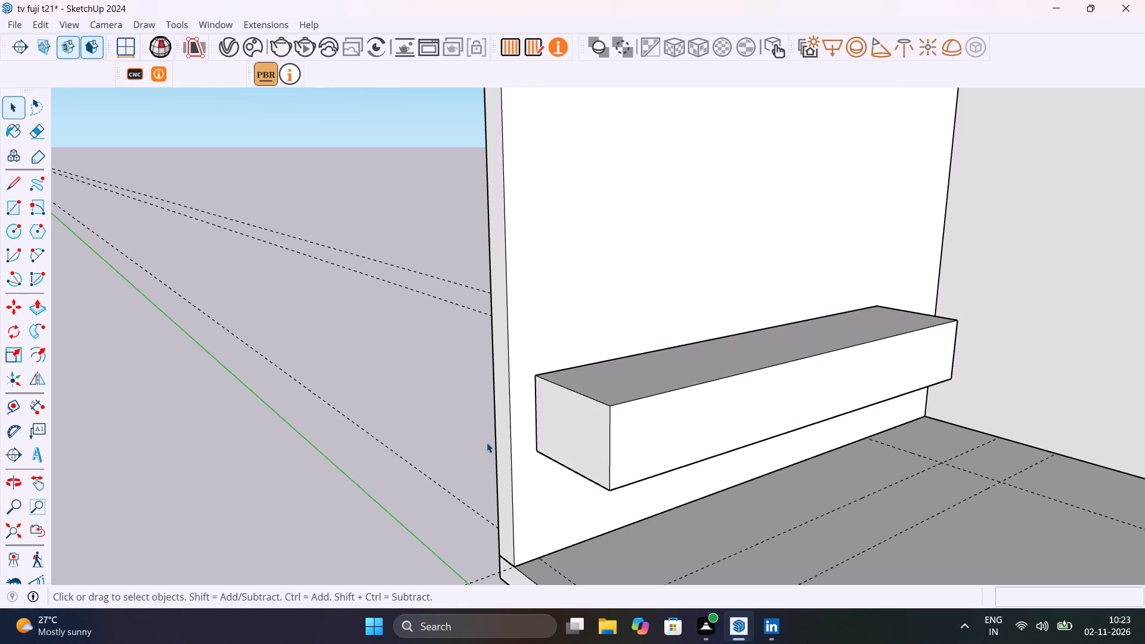
pyautogui.doubleClick(658, 435)
pyautogui.scroll(5, 621, 427)
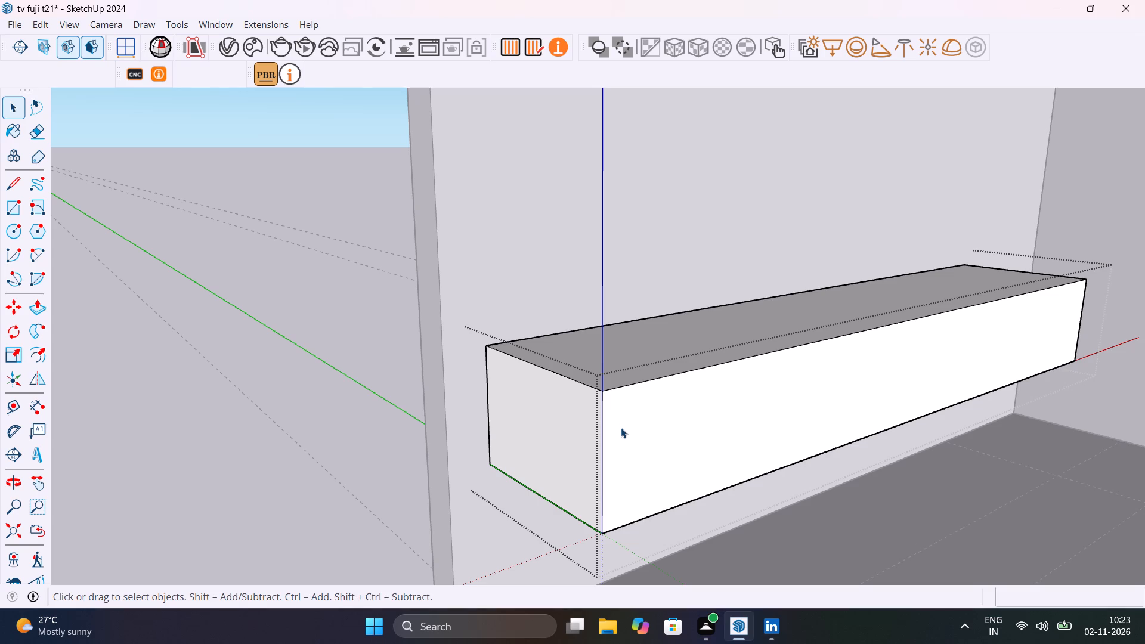
pyautogui.moveTo(621, 428); pyautogui.dragTo(471, 541, button='middle')
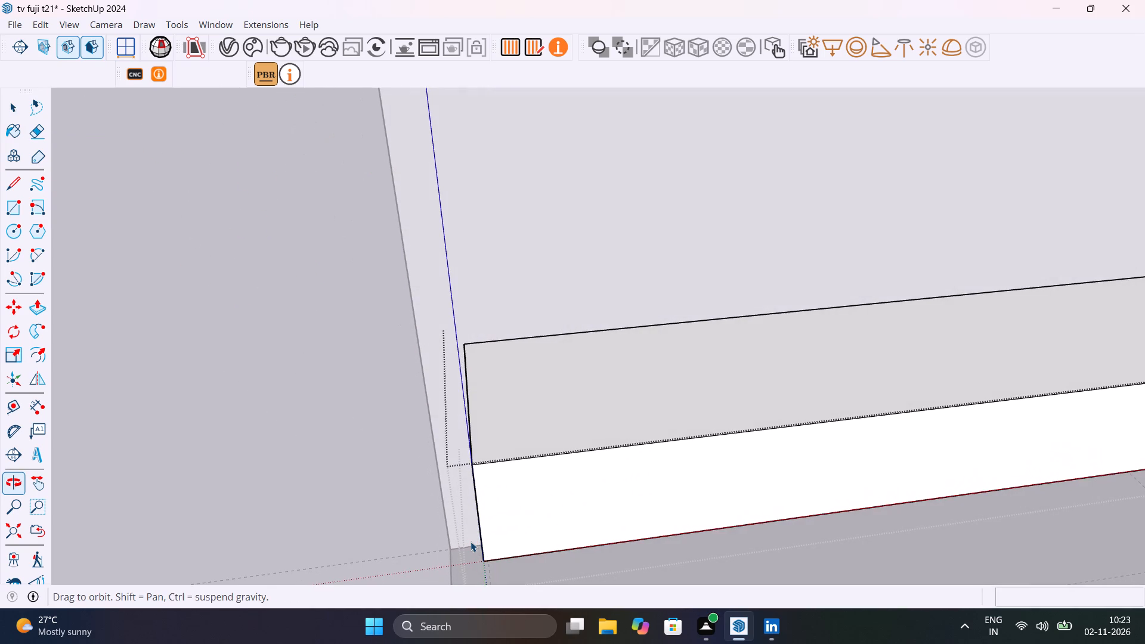
pyautogui.press('a')
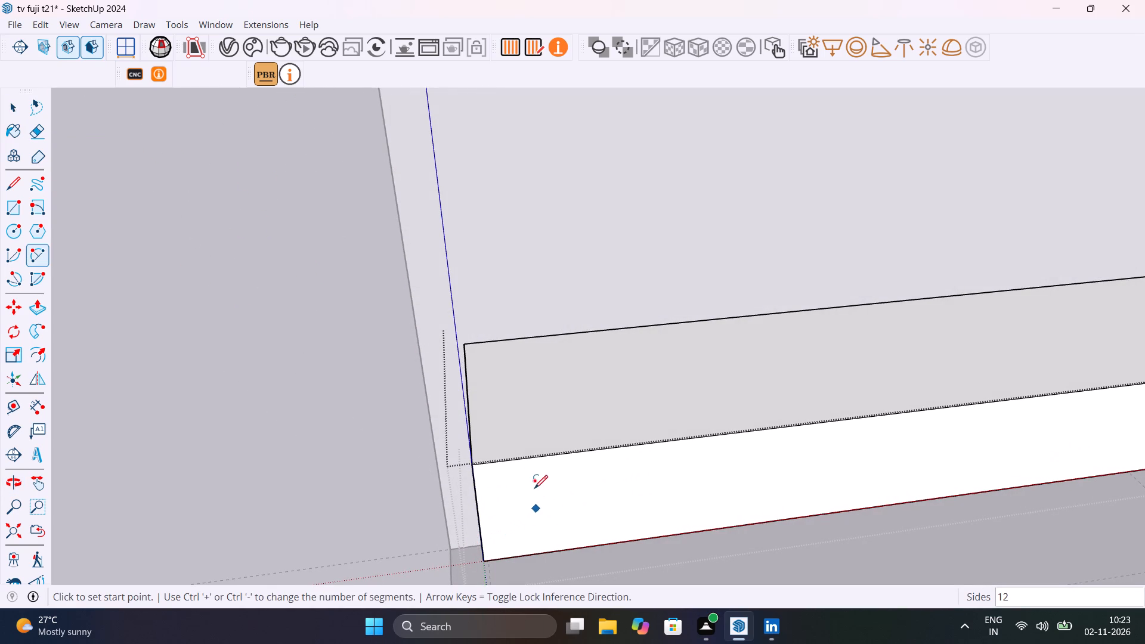
pyautogui.write('150s')
pyautogui.press('Return')
pyautogui.moveTo(589, 445); pyautogui.dragTo(581, 494, button='middle')
pyautogui.scroll(1, 581, 494)
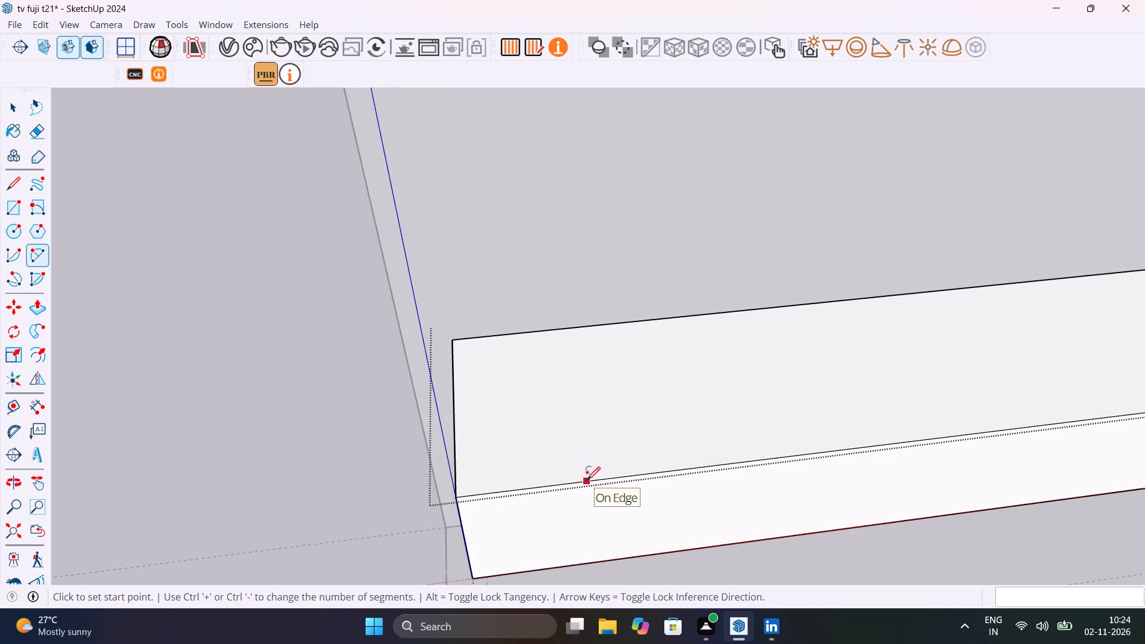
pyautogui.click(587, 480)
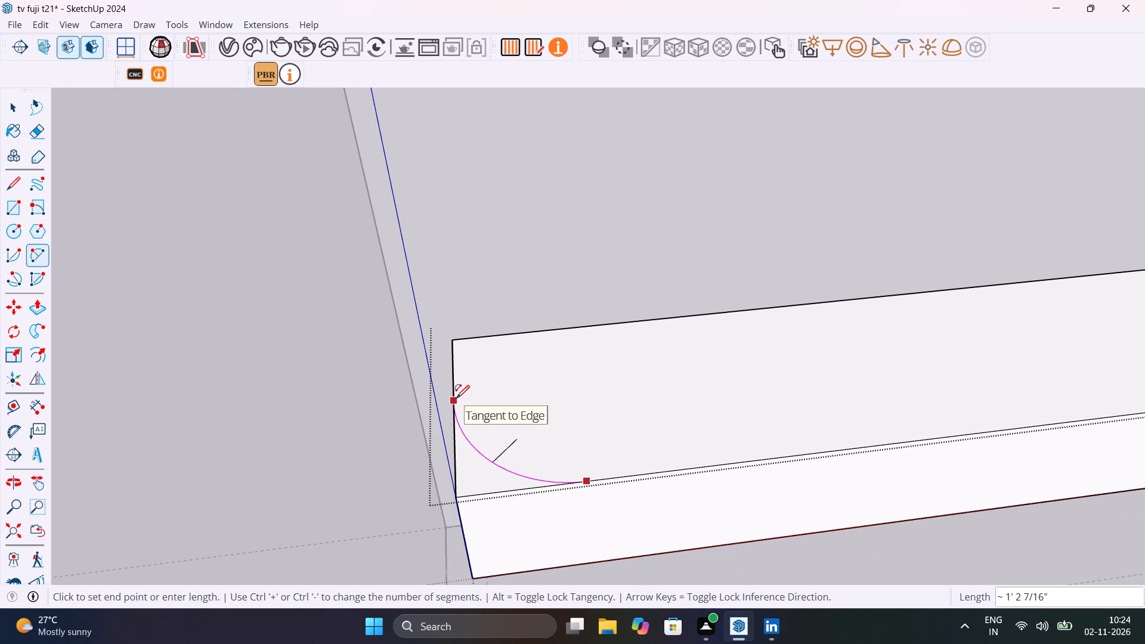
pyautogui.click(456, 398)
pyautogui.click(456, 398)
# Repeat the same tangent corner arc on the top face's other front corner, nearest the side wall.
pyautogui.scroll(-5, 456, 398)
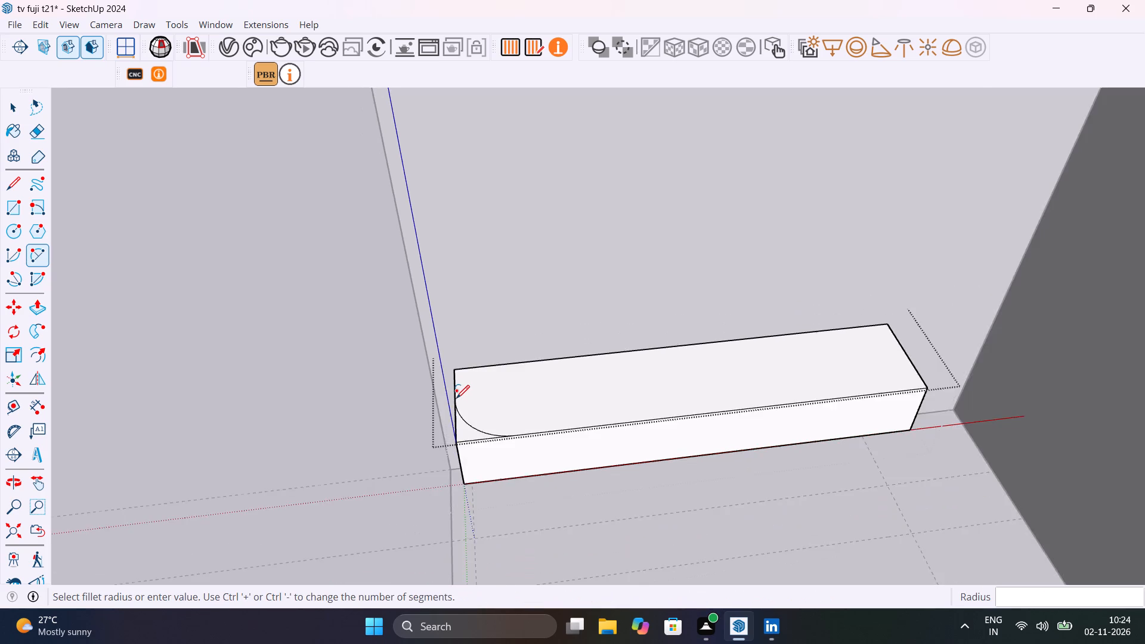
pyautogui.scroll(-8, 456, 398)
pyautogui.scroll(10, 738, 385)
pyautogui.doubleClick(738, 385)
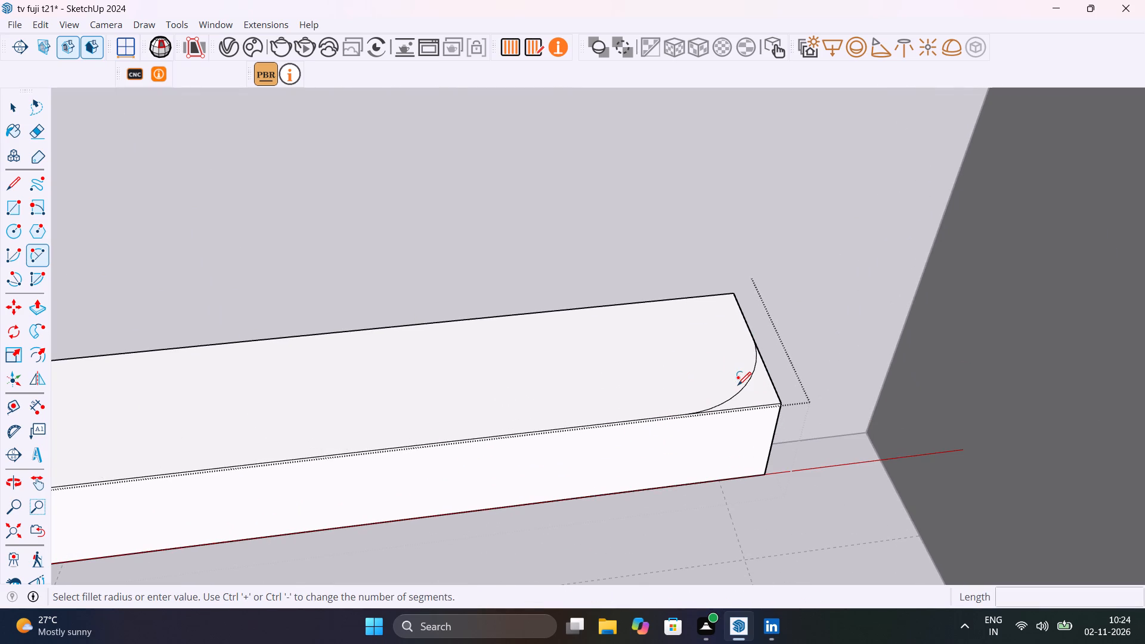
pyautogui.scroll(-12, 738, 385)
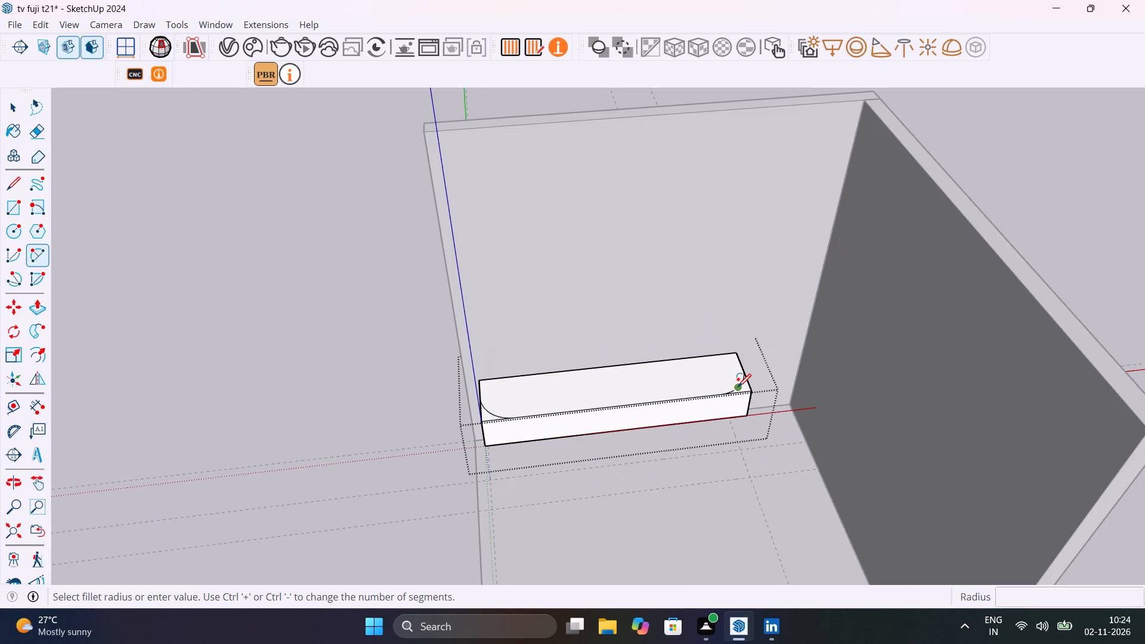
# Push/Pull the outer front corner piece down 1' through the box to round that corner.
pyautogui.press('space')
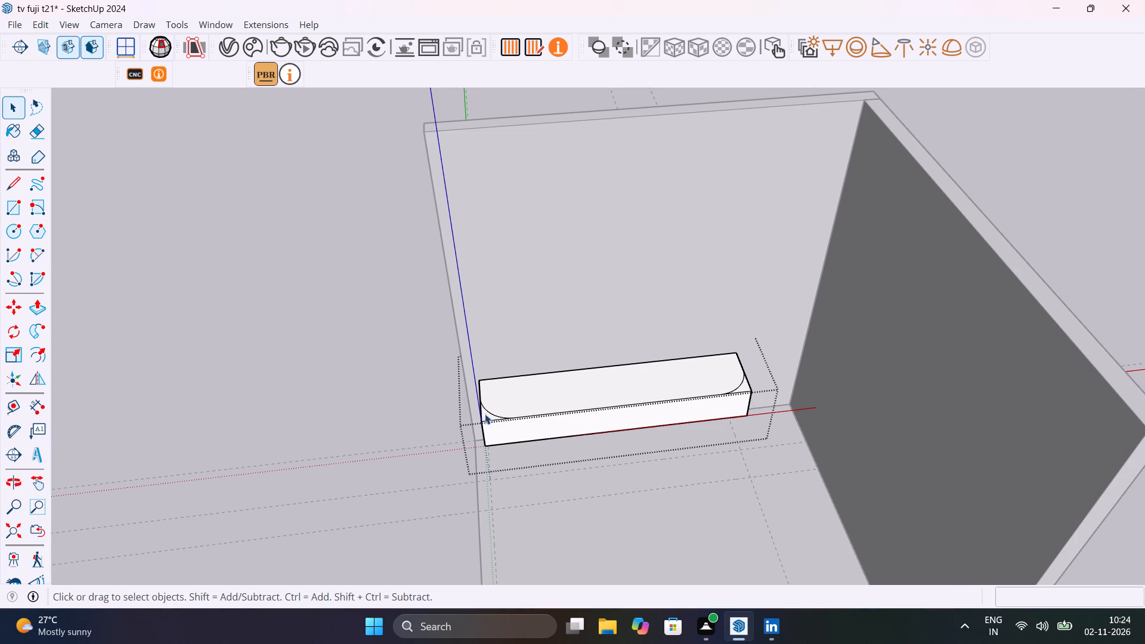
pyautogui.scroll(16, 485, 414)
pyautogui.click(487, 428)
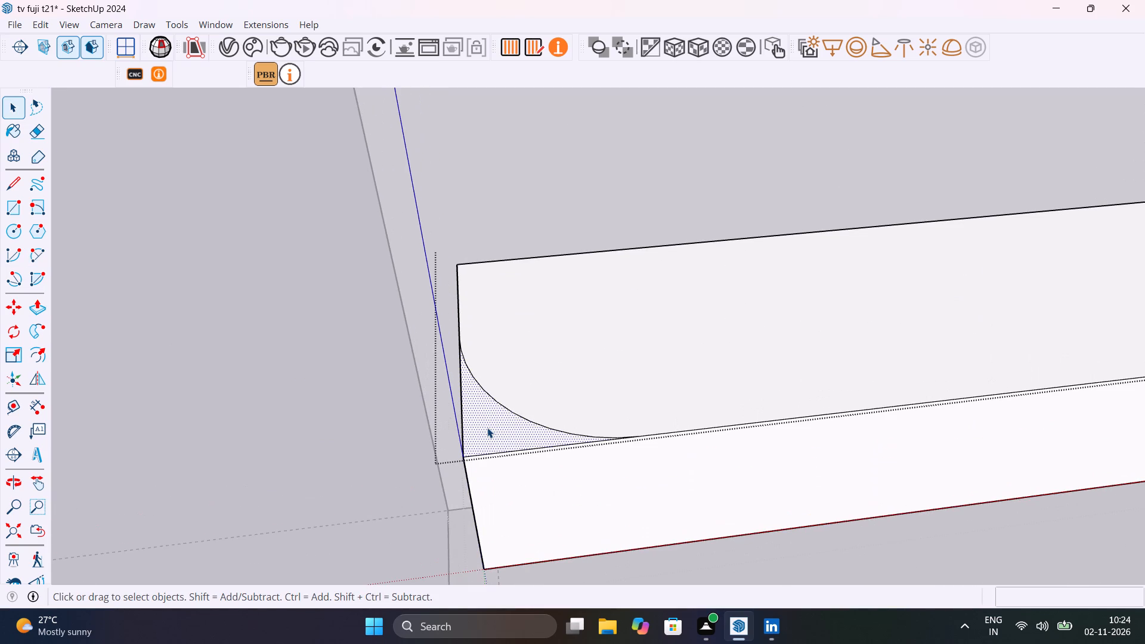
pyautogui.press('p')
pyautogui.click(487, 428)
pyautogui.click(504, 587)
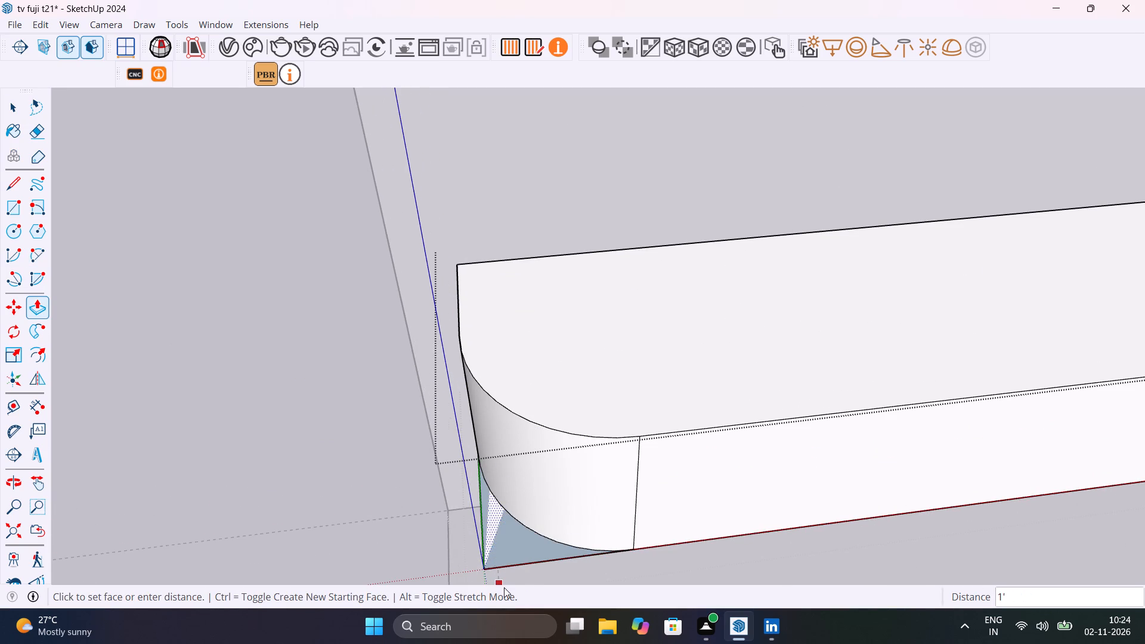
pyautogui.click(522, 556)
# Push/Pull away the front corner piece nearest the side wall by the same 1', then close the group.
pyautogui.scroll(-6, 525, 555)
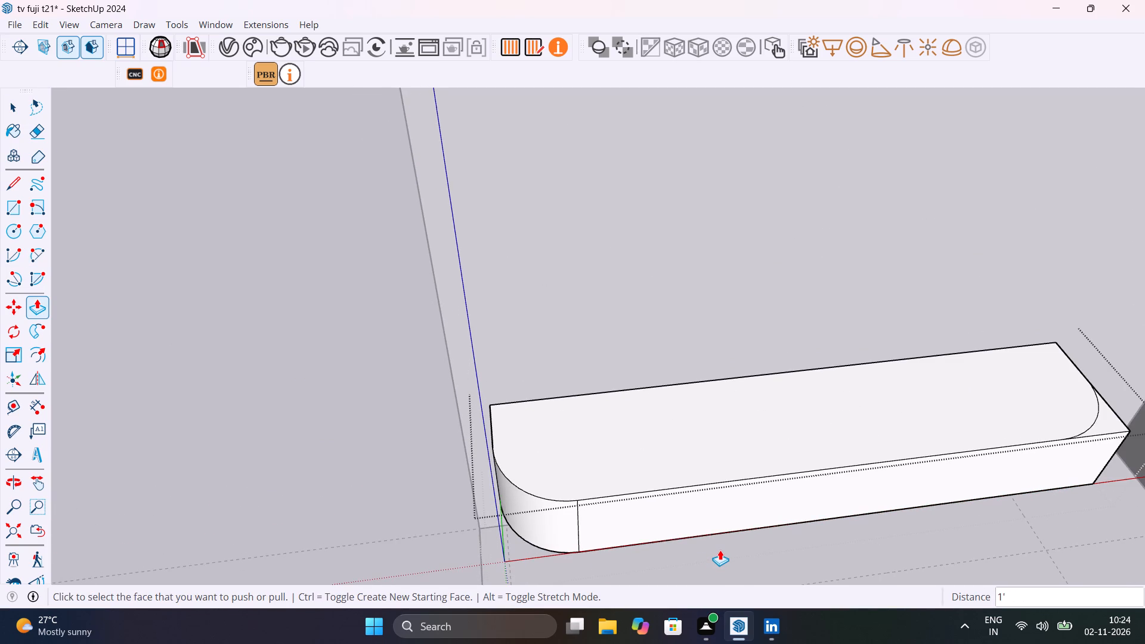
pyautogui.moveTo(720, 549); pyautogui.dragTo(778, 475, button='middle')
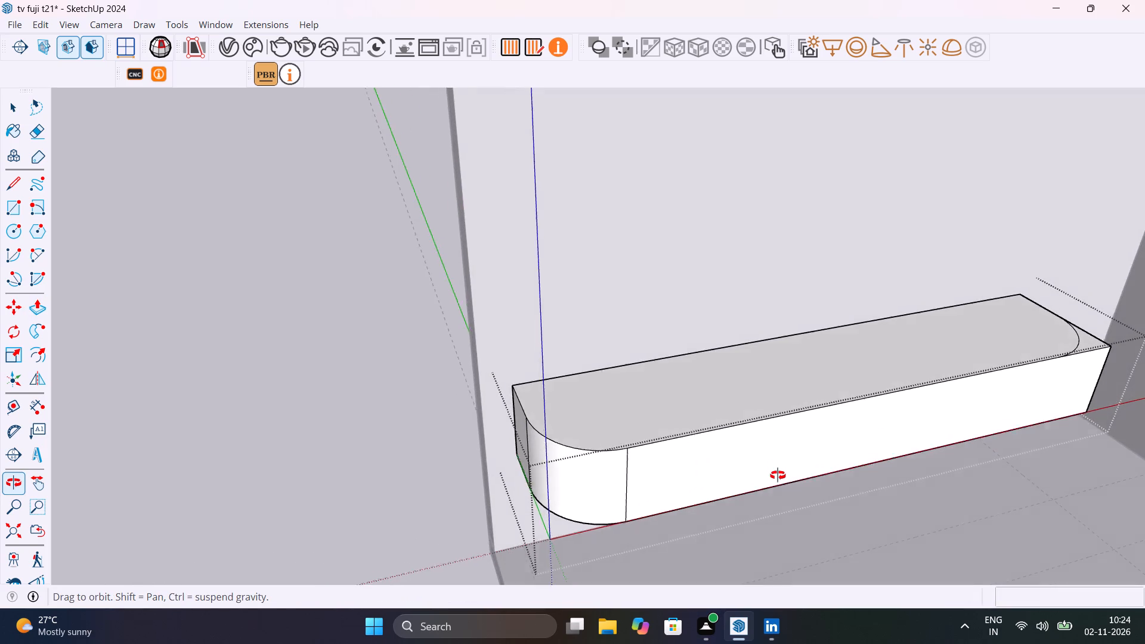
pyautogui.moveTo(778, 475); pyautogui.dragTo(476, 518, button='middle')
pyautogui.scroll(11, 809, 310)
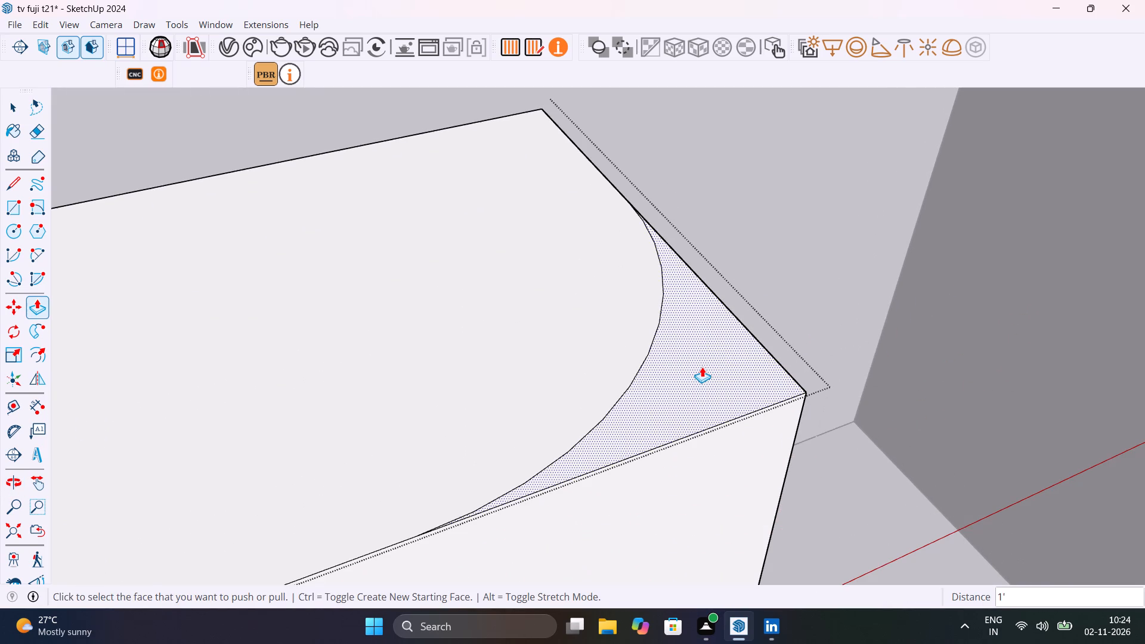
pyautogui.doubleClick(702, 367)
pyautogui.scroll(-9, 702, 367)
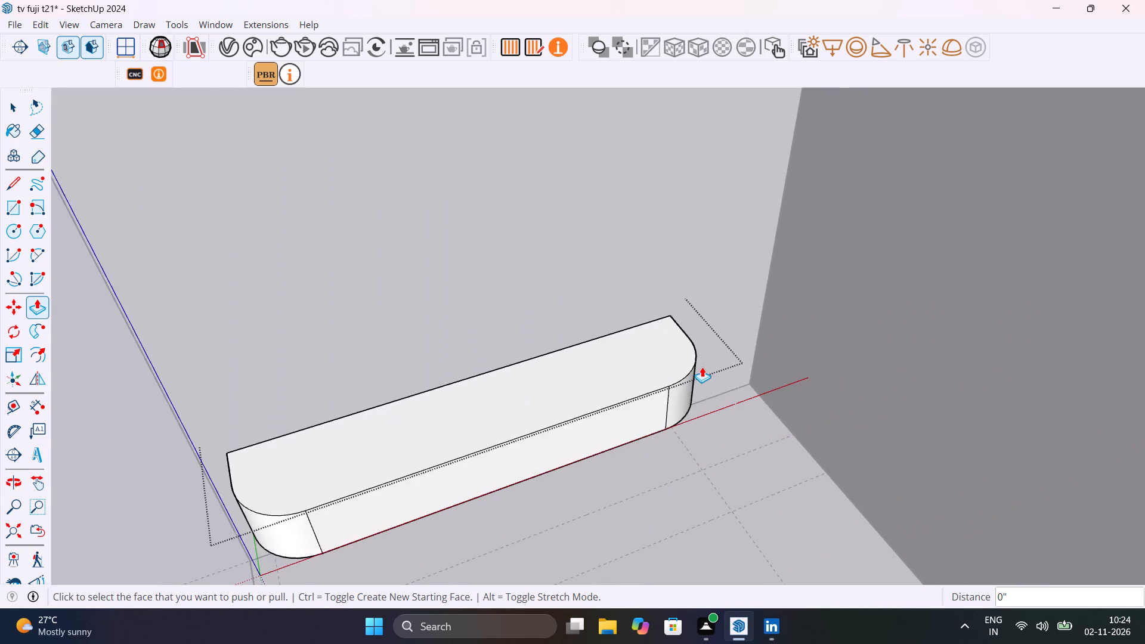
pyautogui.scroll(-7, 702, 367)
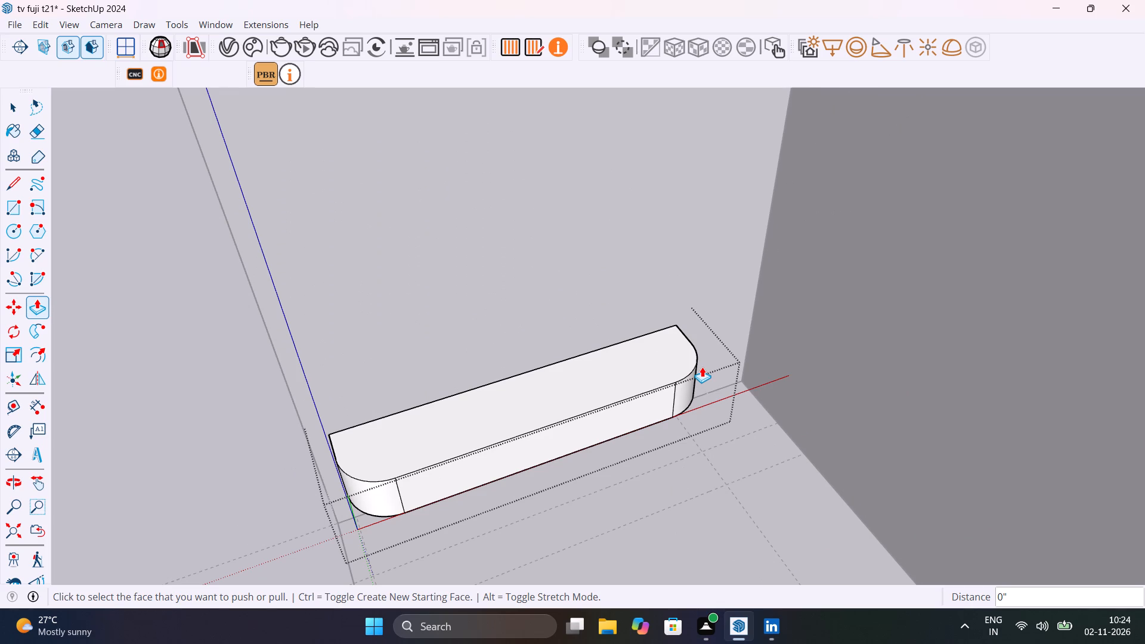
pyautogui.press('space')
pyautogui.scroll(-6, 702, 367)
pyautogui.click(364, 395)
# Inside the unit group, delete the vertical seam edge between the outer end face and the rounded corner.
pyautogui.moveTo(604, 456); pyautogui.dragTo(604, 456, button='middle')
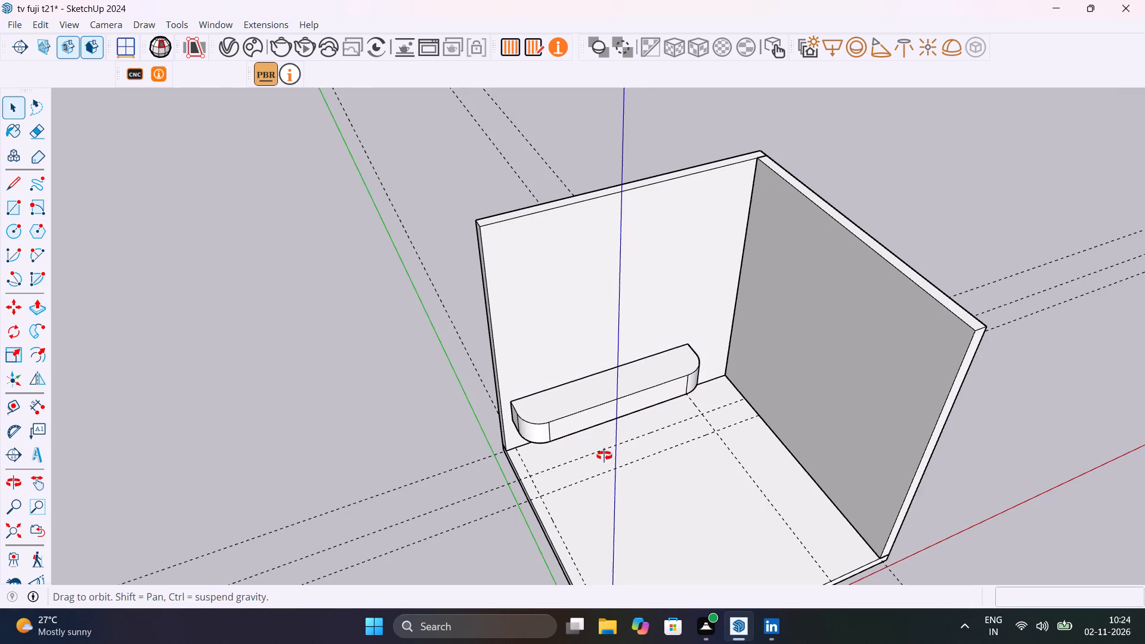
pyautogui.moveTo(604, 456); pyautogui.dragTo(685, 283, button='middle')
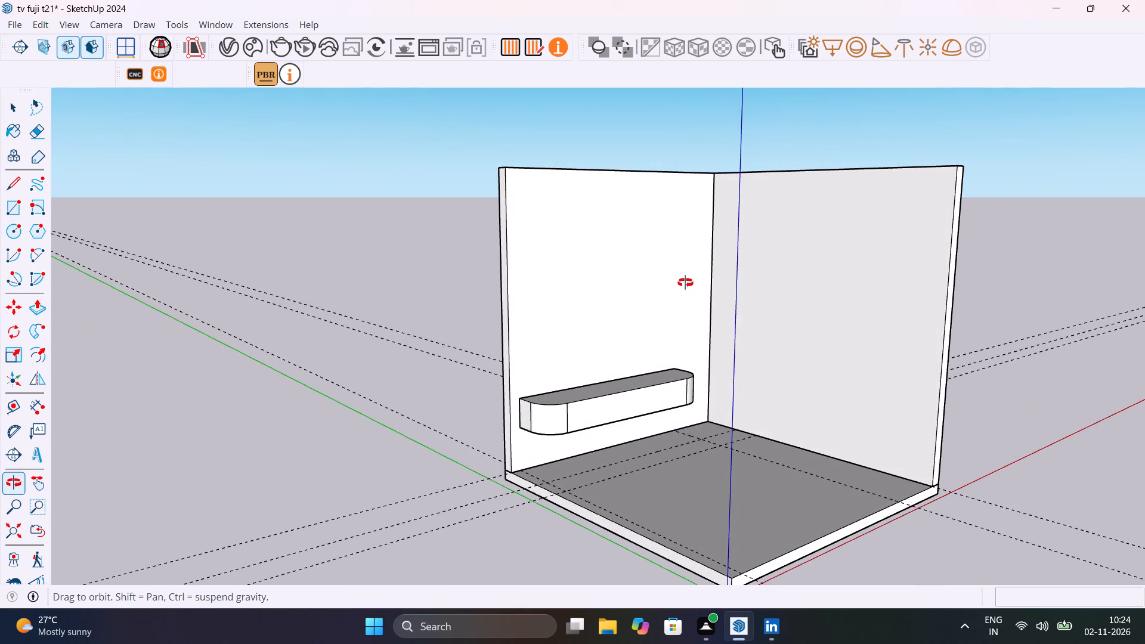
pyautogui.moveTo(685, 283); pyautogui.dragTo(688, 309, button='middle')
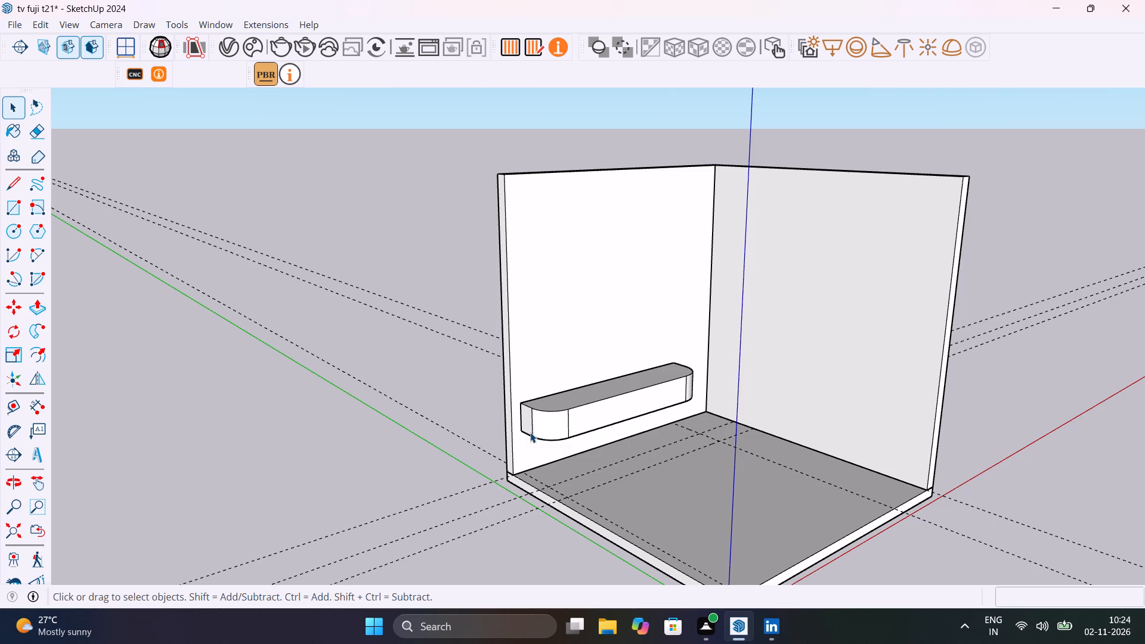
pyautogui.scroll(18, 534, 420)
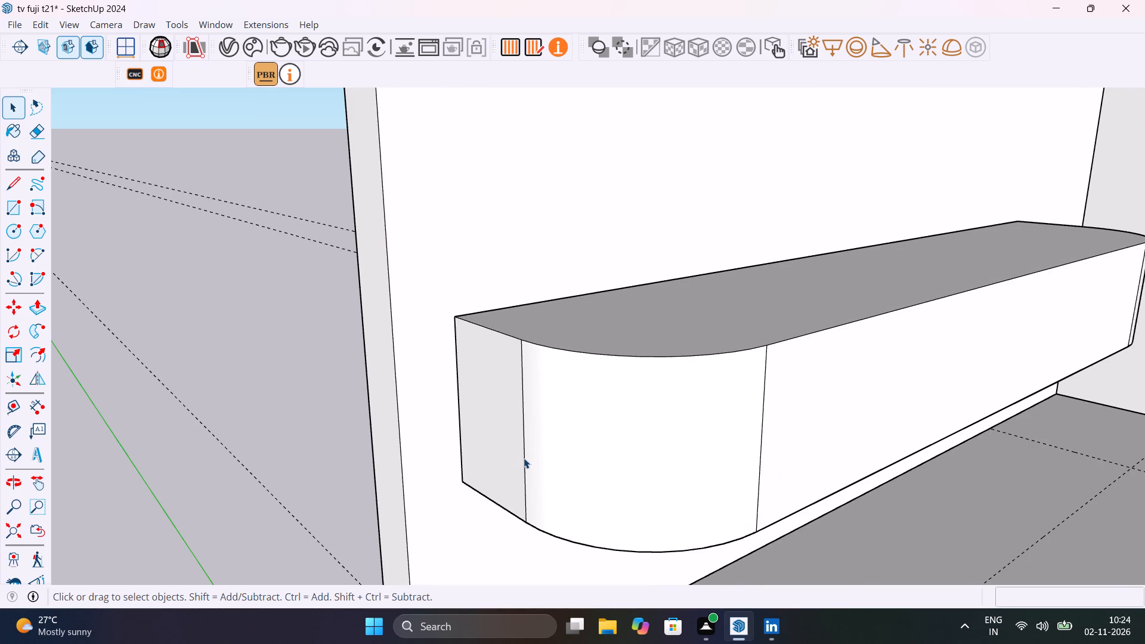
pyautogui.click(524, 458)
pyautogui.tripleClick(524, 458)
pyautogui.click(524, 458)
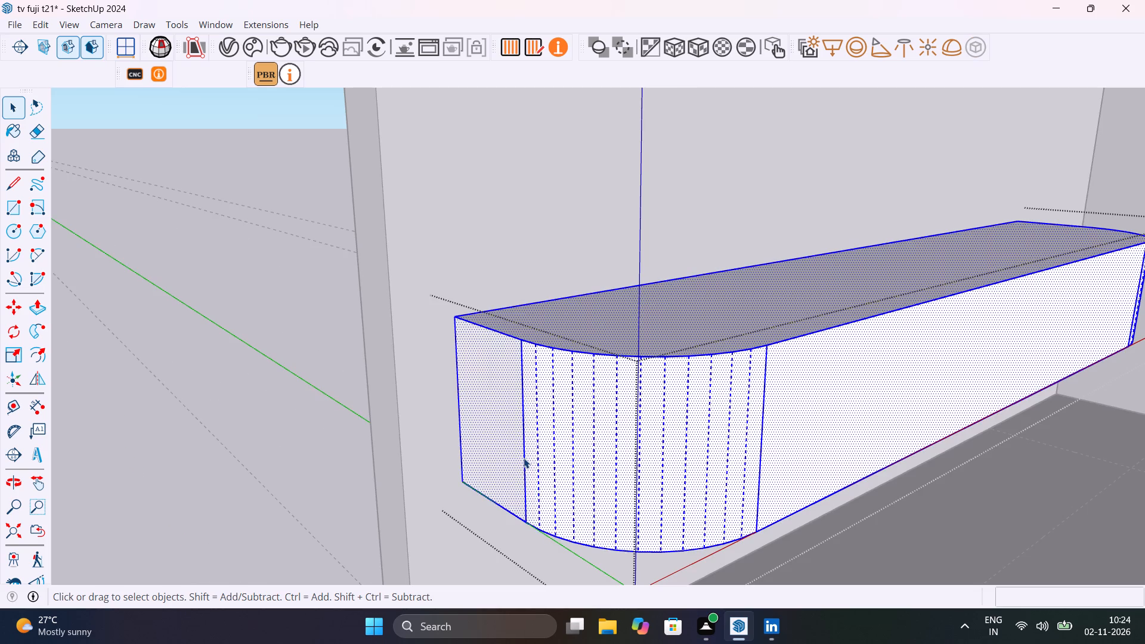
pyautogui.press('Delete')
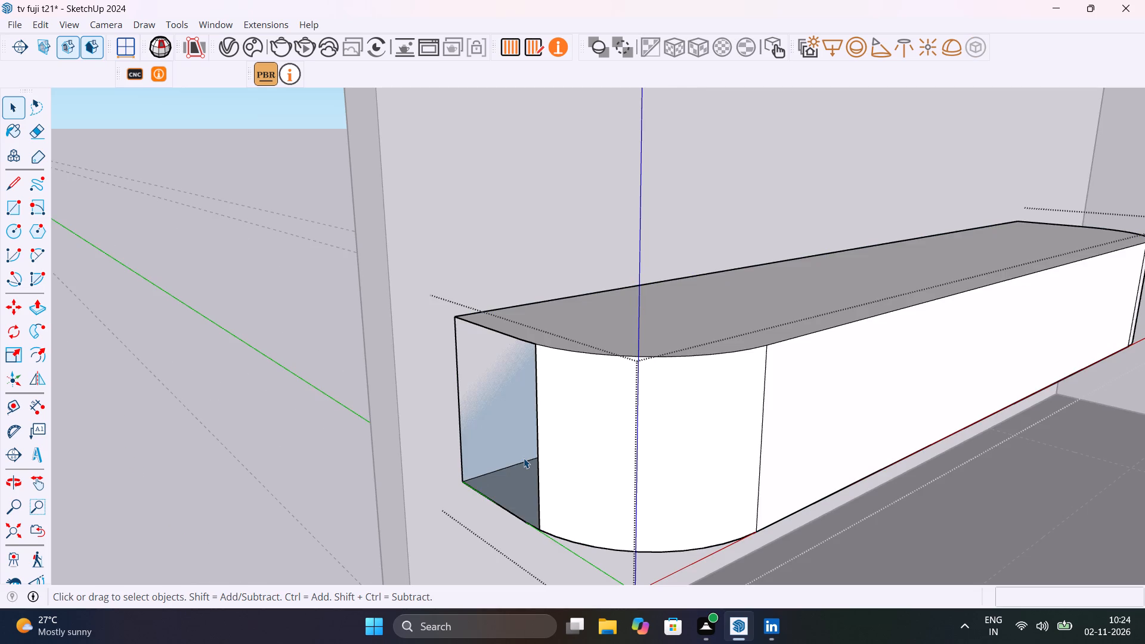
# Undo the deletion of the vertical seam edge between the outer end face and the rounded corner.
pyautogui.hotkey('ctrl', 'z')
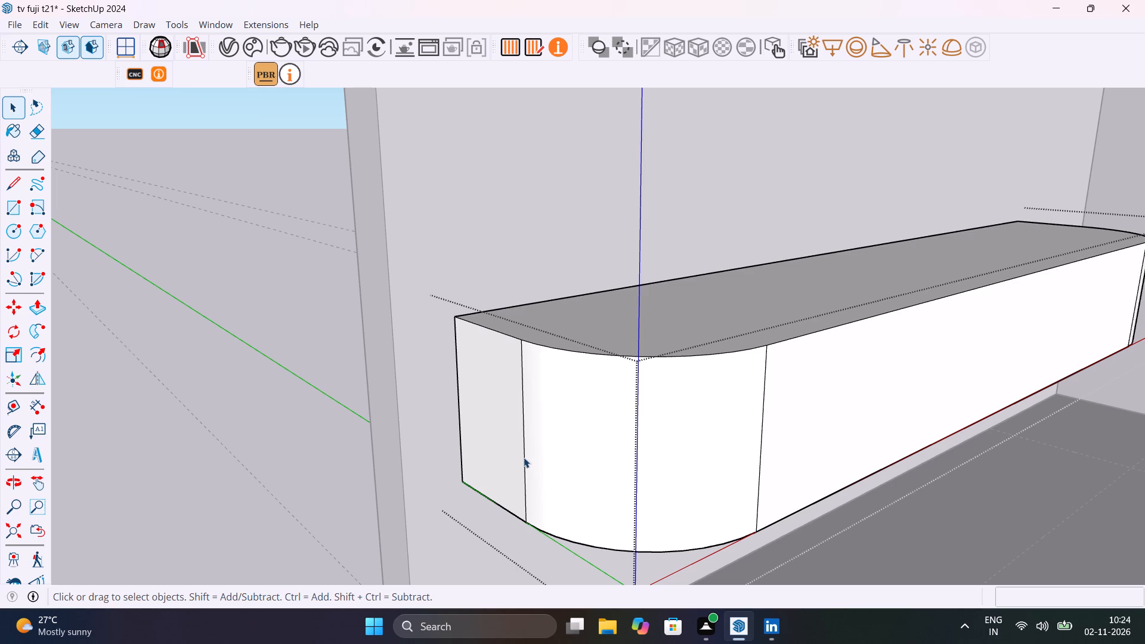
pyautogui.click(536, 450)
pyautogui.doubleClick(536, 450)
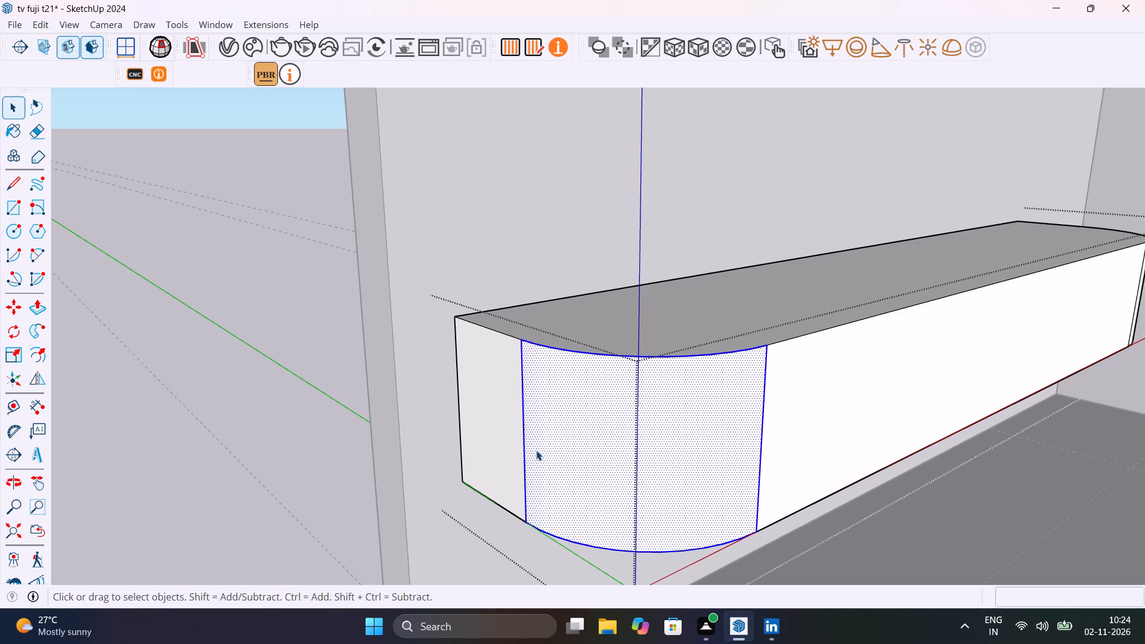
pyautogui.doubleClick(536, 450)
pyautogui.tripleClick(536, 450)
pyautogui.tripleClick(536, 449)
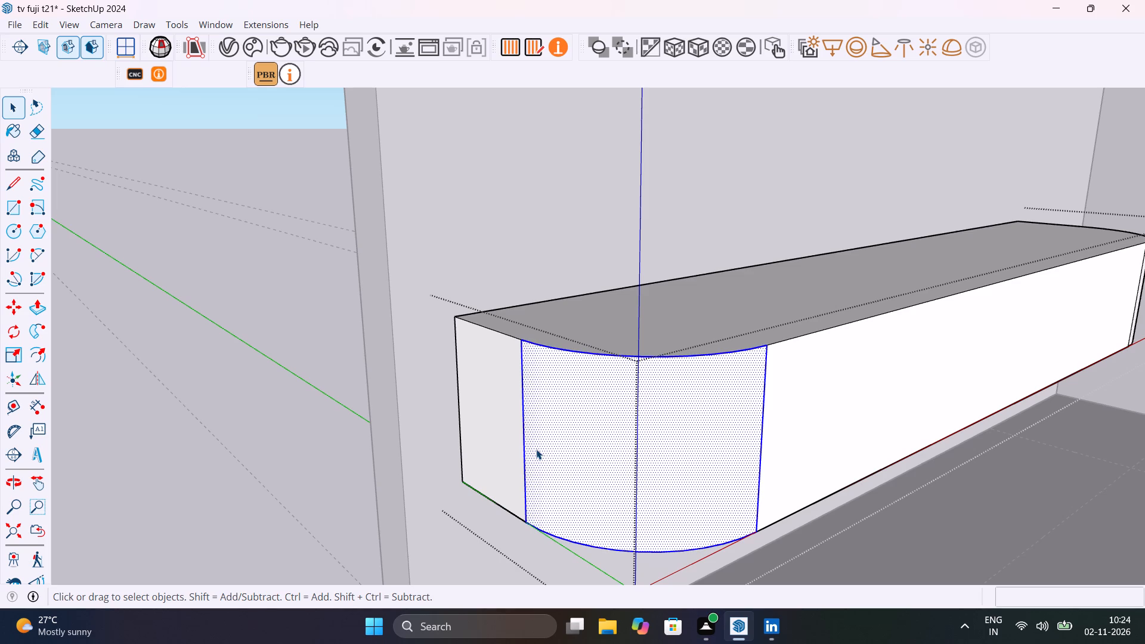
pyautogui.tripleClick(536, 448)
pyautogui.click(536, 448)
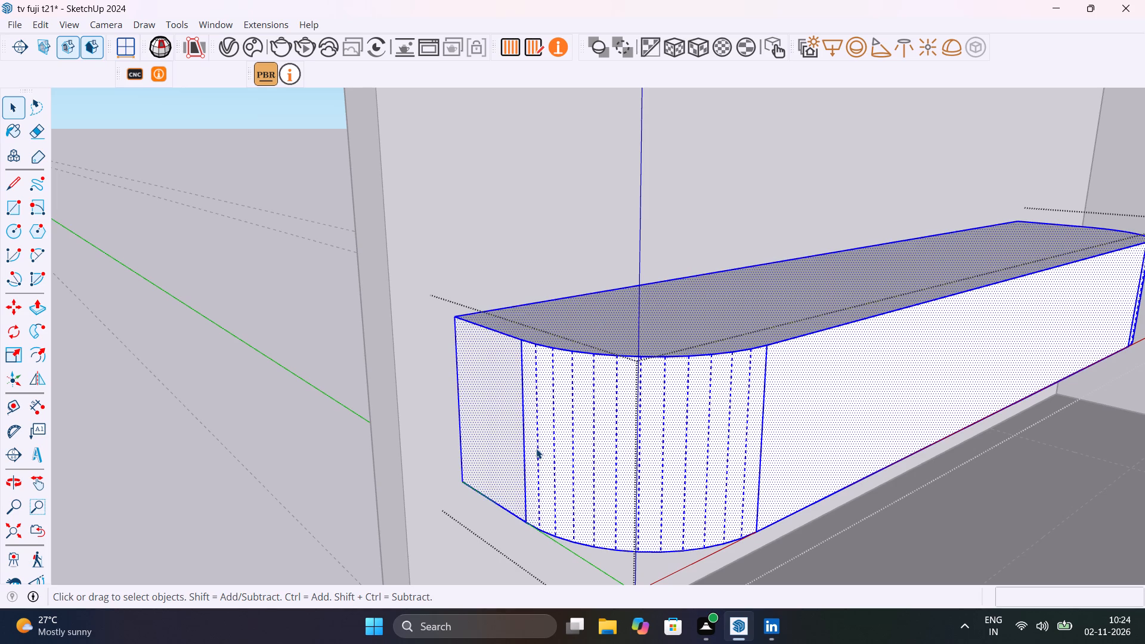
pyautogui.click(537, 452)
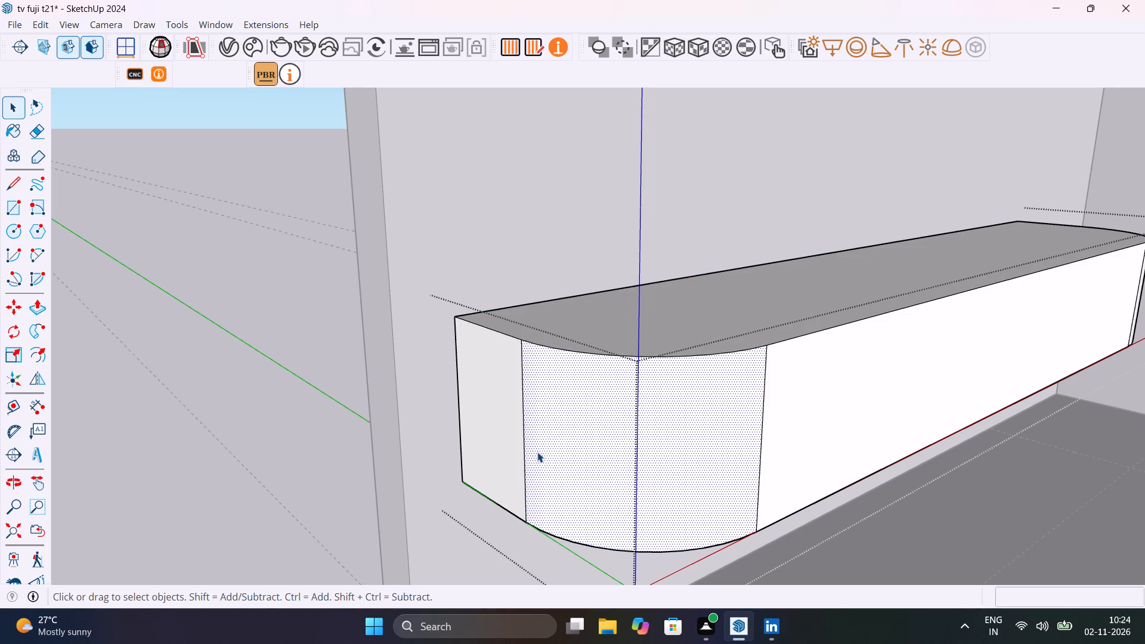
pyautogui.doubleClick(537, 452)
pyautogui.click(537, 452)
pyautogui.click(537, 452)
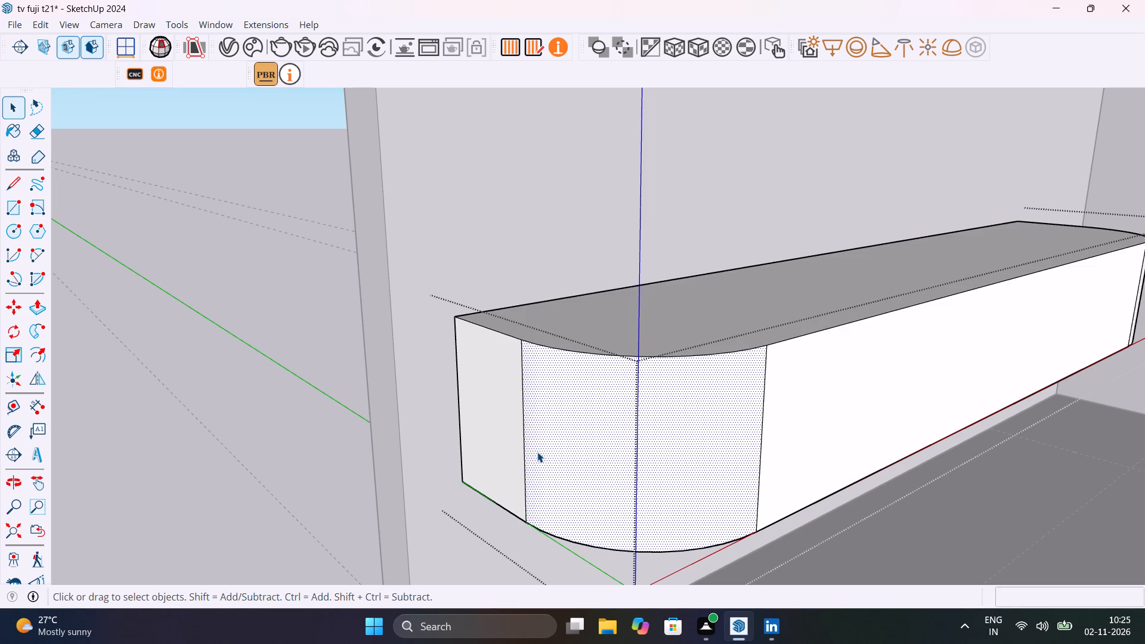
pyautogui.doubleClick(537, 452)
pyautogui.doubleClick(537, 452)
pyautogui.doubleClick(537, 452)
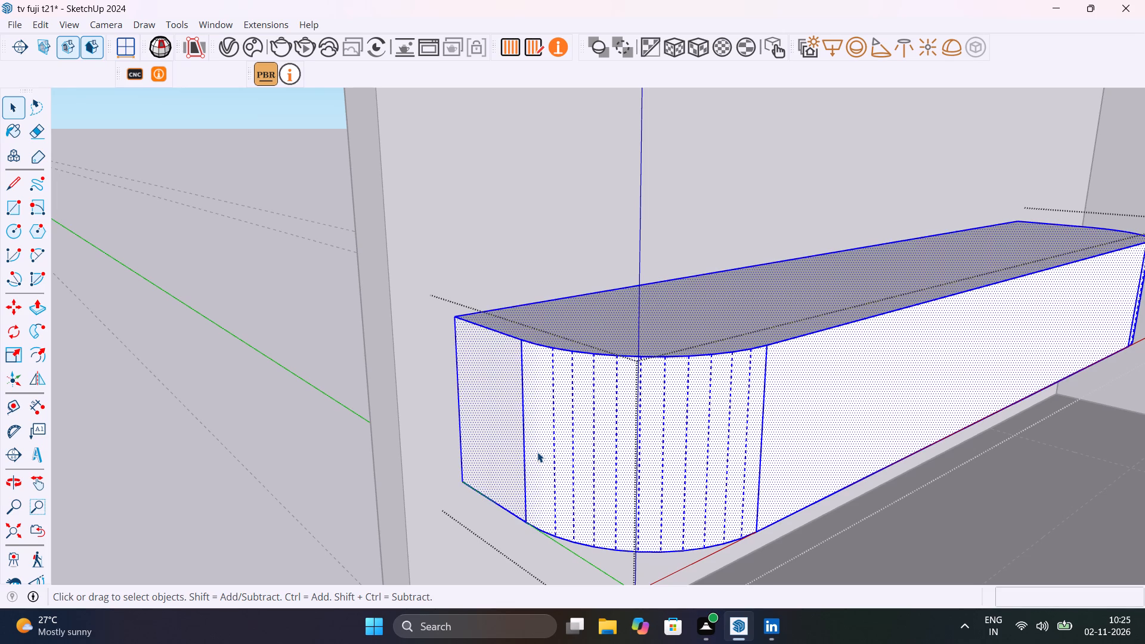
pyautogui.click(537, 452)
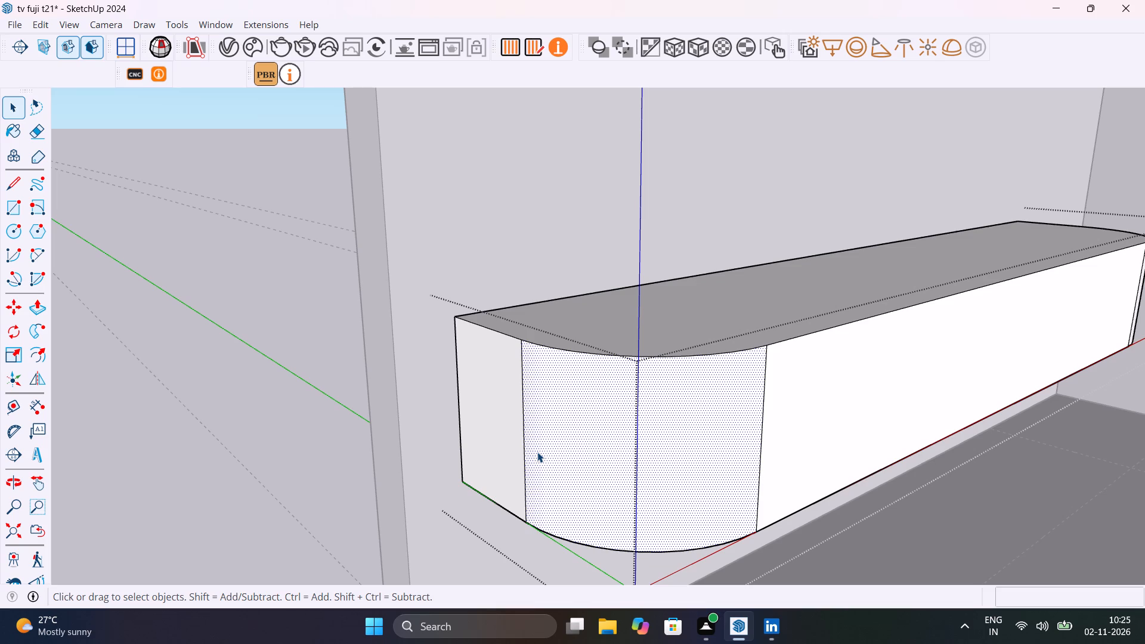
# Move the outer end's vertical seam edge about 7 13/16" back to the rear corner at the wall, then close the group.
pyautogui.click(522, 353)
pyautogui.press('m')
pyautogui.click(520, 339)
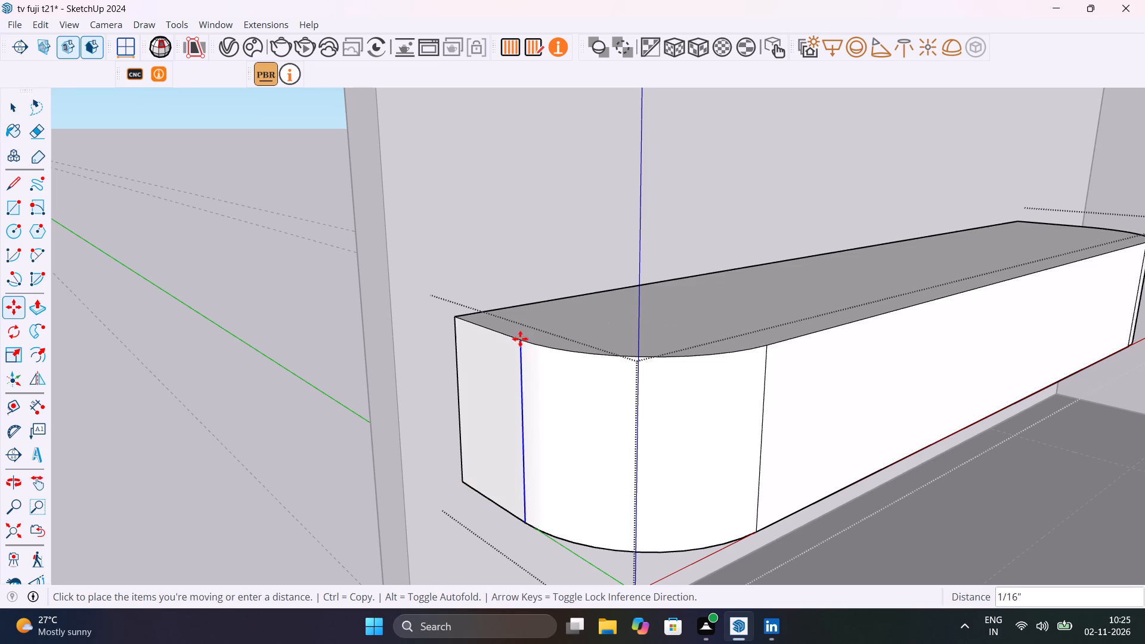
pyautogui.click(460, 315)
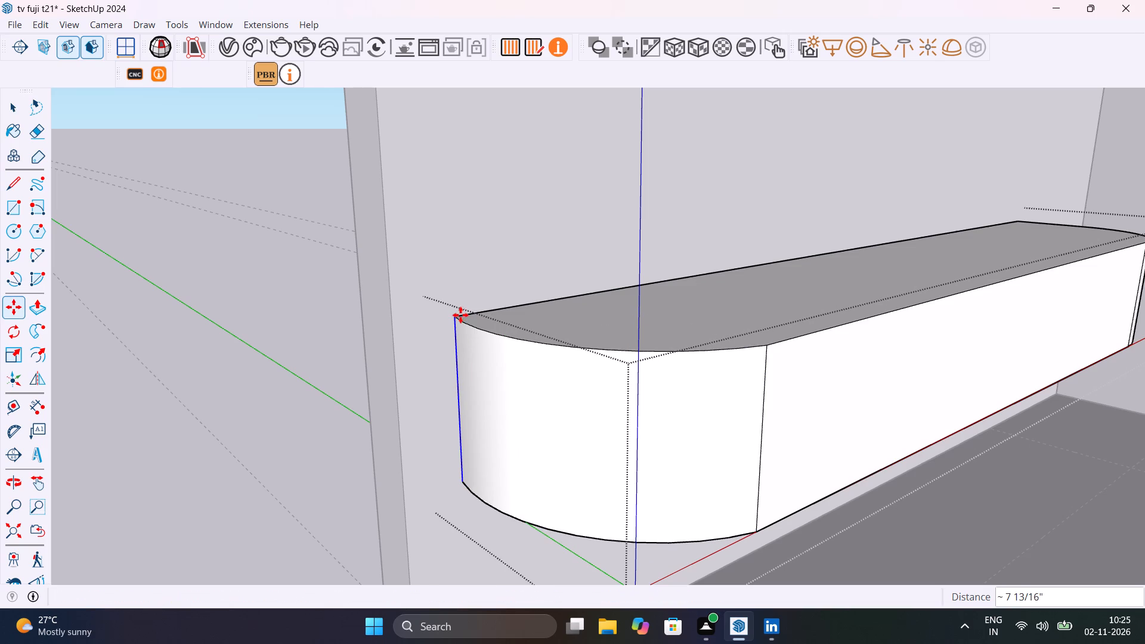
pyautogui.press('Escape')
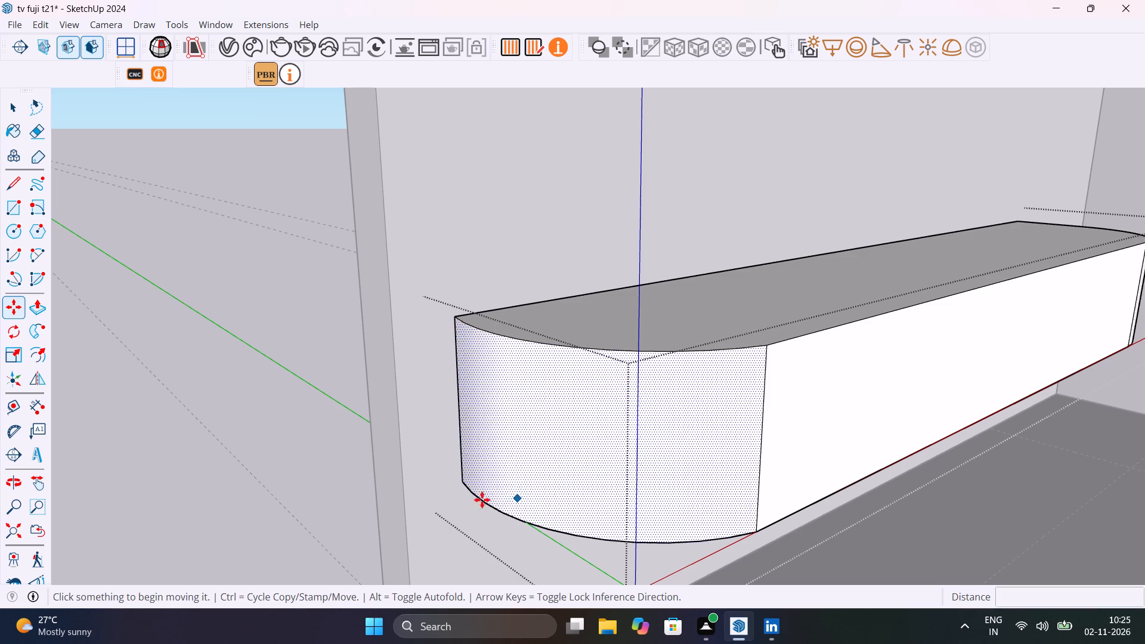
pyautogui.press('space')
pyautogui.click(267, 499)
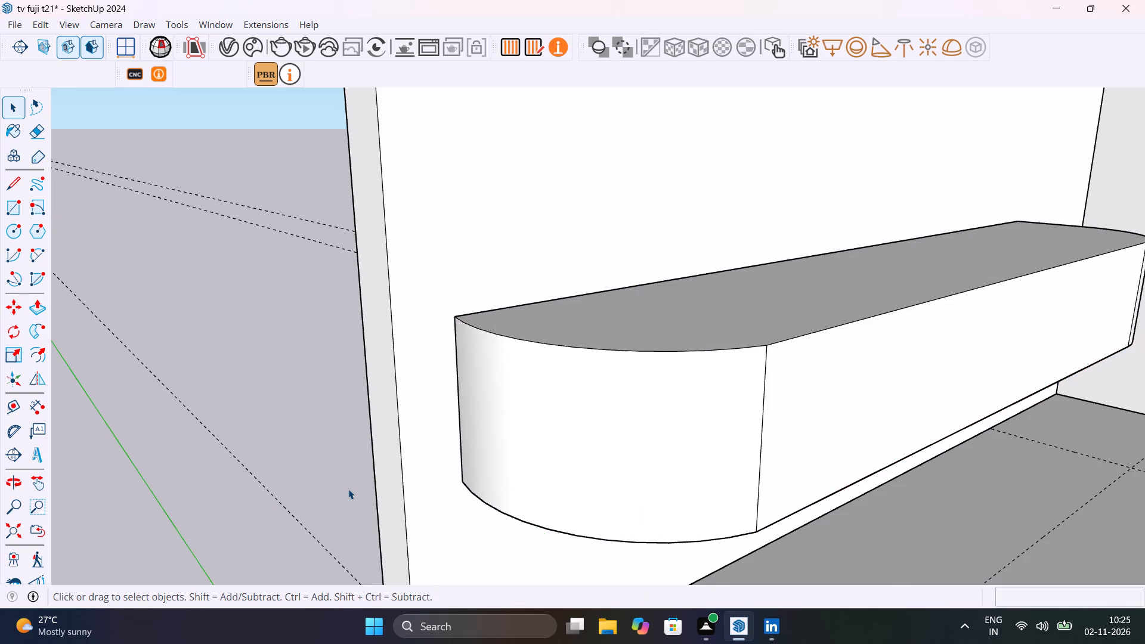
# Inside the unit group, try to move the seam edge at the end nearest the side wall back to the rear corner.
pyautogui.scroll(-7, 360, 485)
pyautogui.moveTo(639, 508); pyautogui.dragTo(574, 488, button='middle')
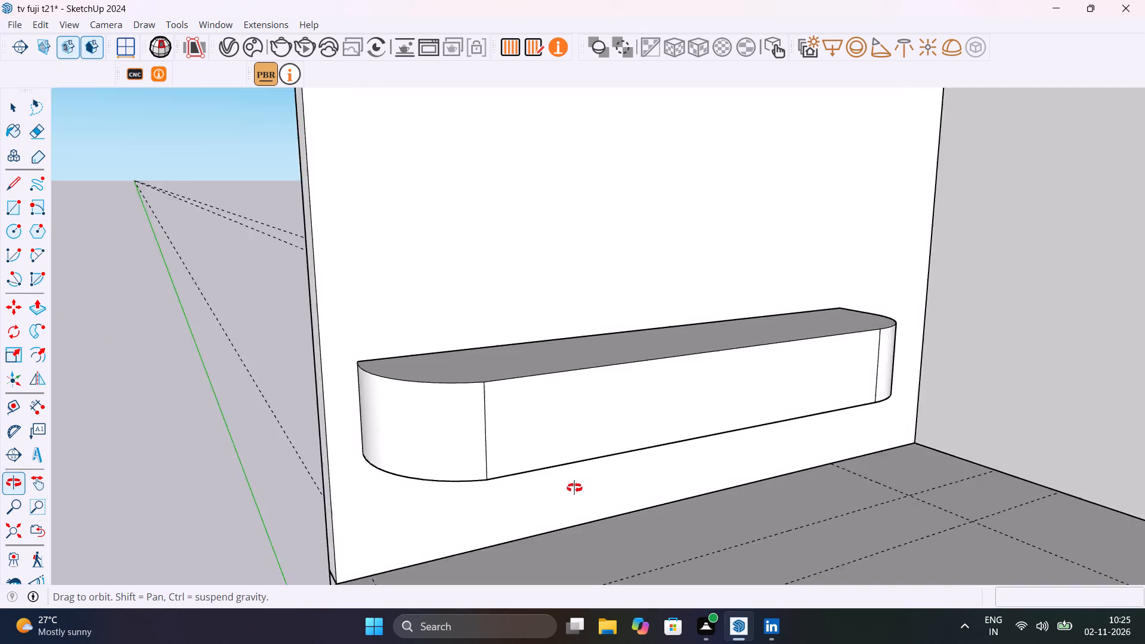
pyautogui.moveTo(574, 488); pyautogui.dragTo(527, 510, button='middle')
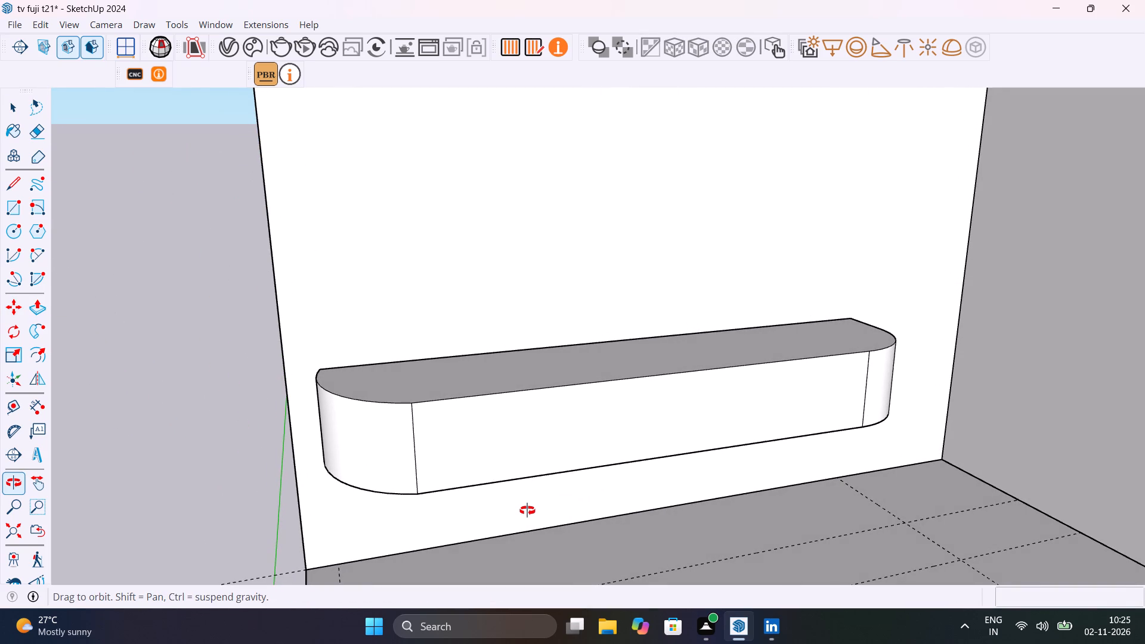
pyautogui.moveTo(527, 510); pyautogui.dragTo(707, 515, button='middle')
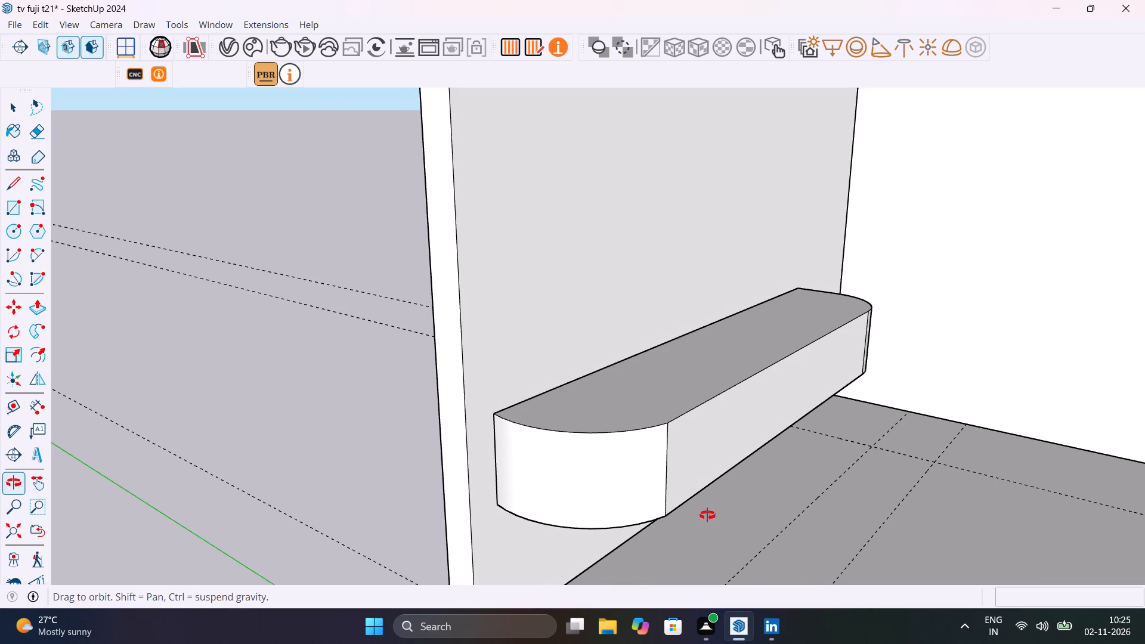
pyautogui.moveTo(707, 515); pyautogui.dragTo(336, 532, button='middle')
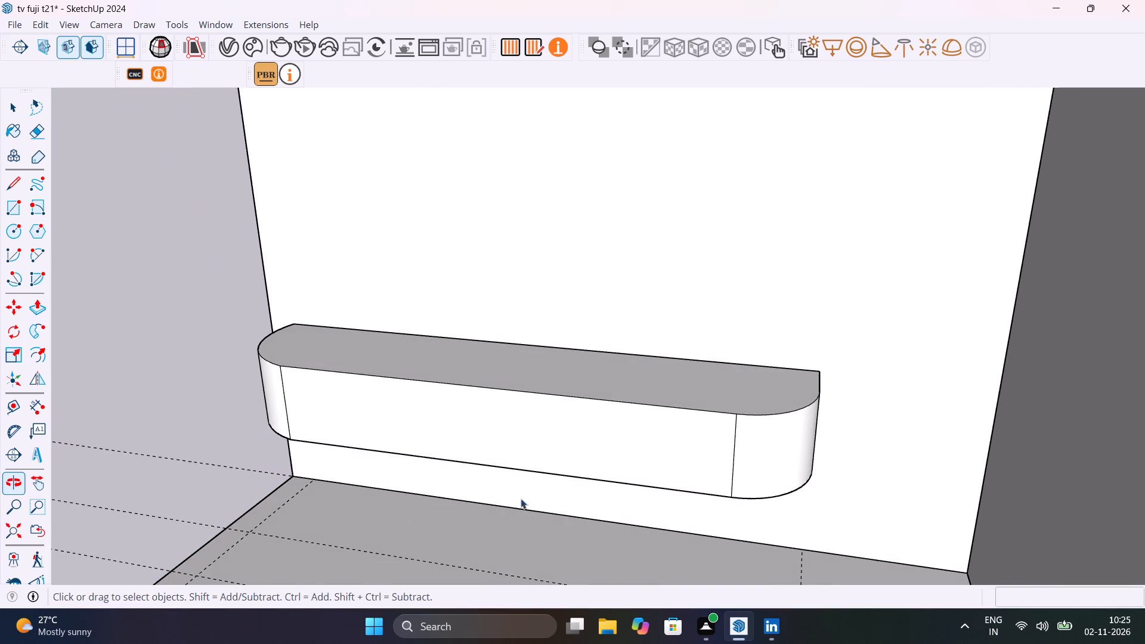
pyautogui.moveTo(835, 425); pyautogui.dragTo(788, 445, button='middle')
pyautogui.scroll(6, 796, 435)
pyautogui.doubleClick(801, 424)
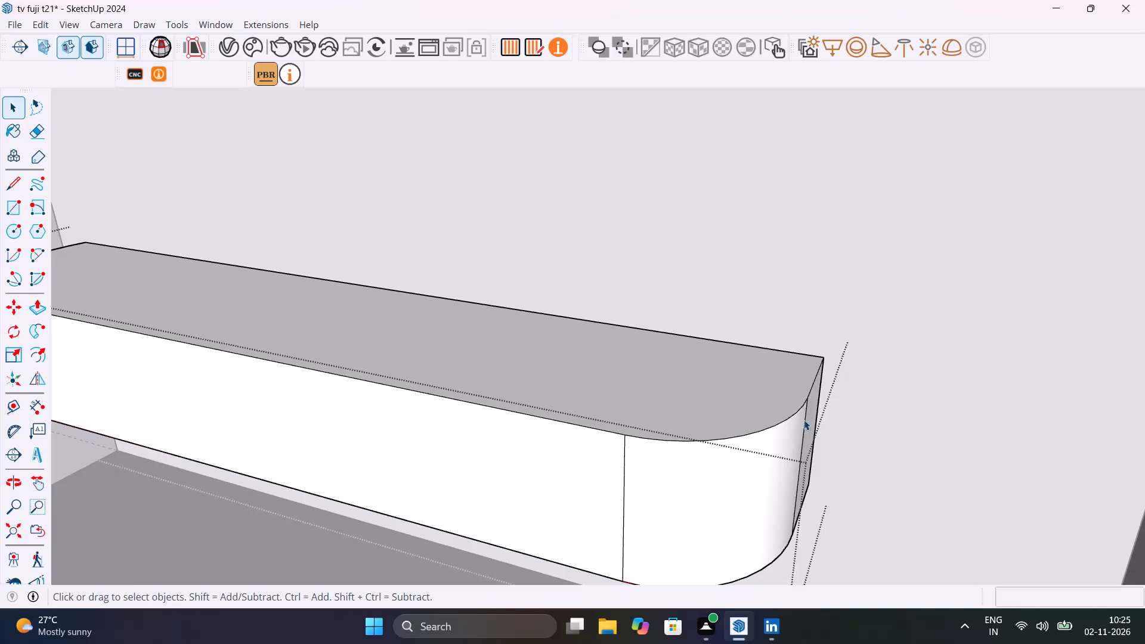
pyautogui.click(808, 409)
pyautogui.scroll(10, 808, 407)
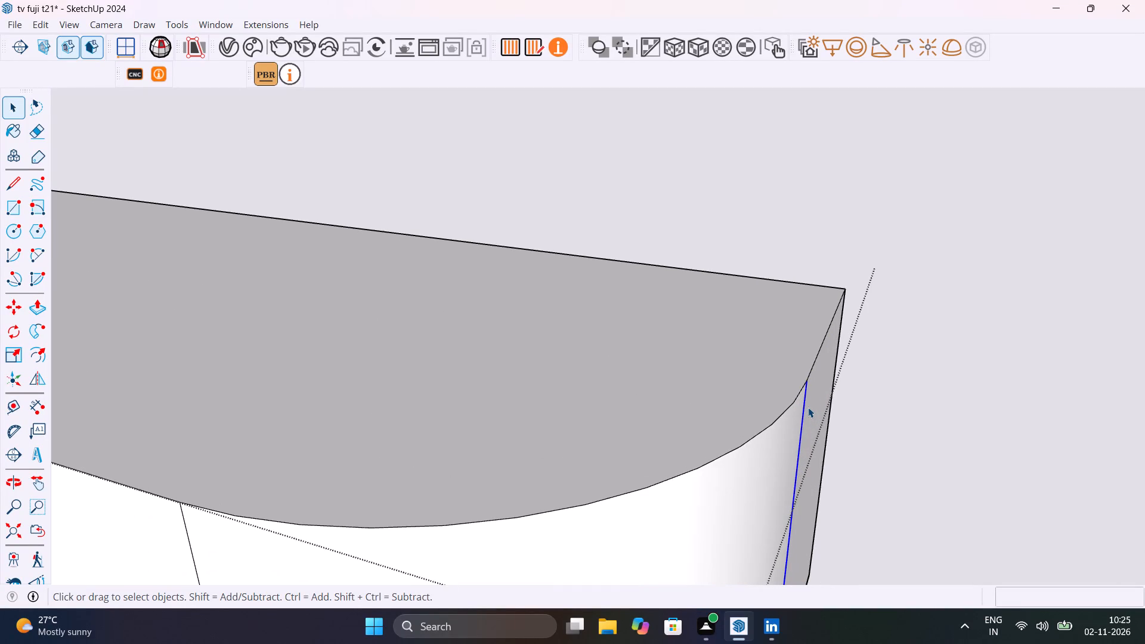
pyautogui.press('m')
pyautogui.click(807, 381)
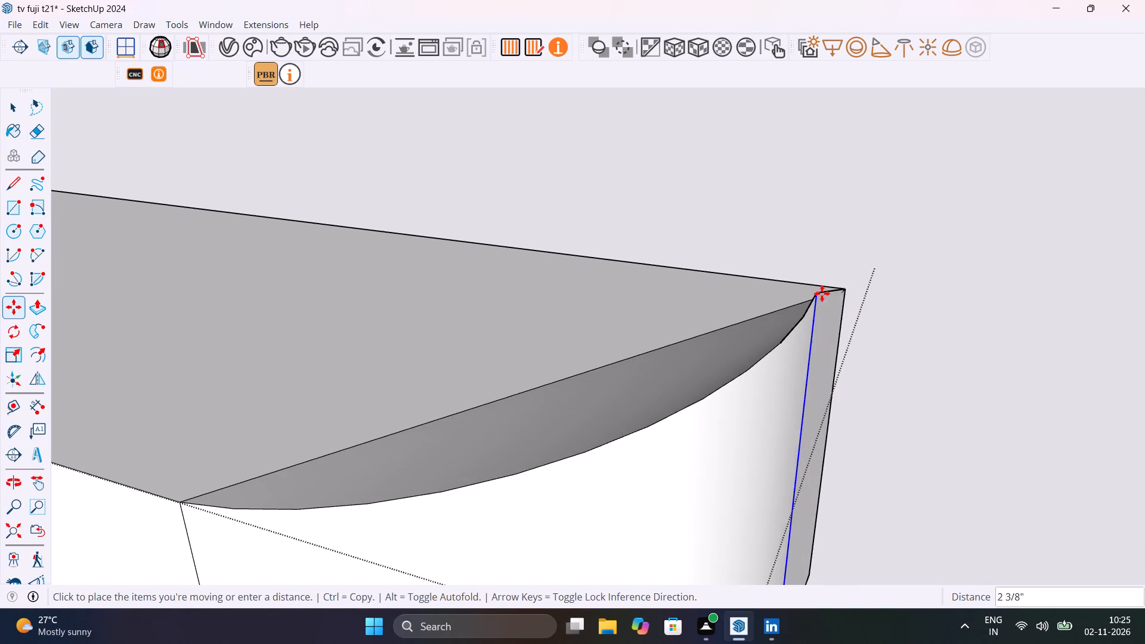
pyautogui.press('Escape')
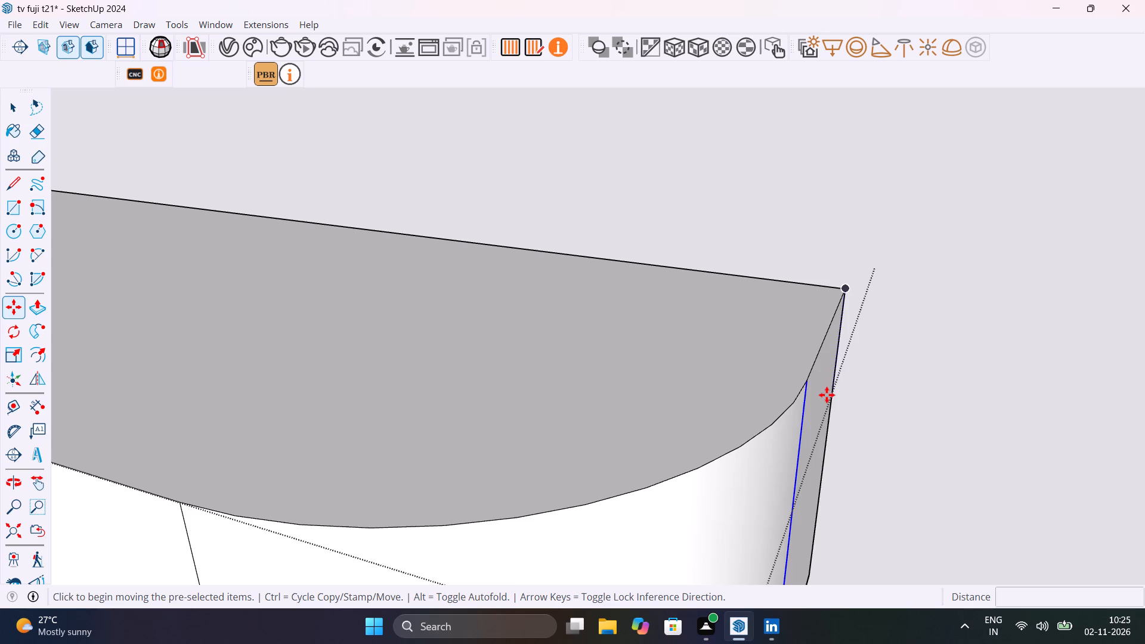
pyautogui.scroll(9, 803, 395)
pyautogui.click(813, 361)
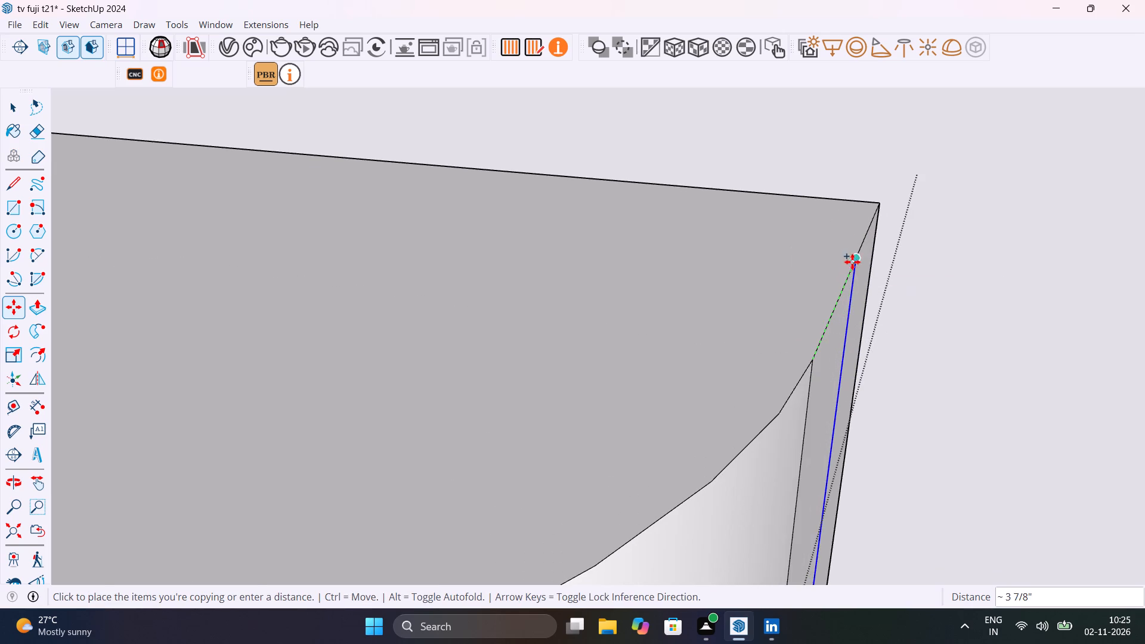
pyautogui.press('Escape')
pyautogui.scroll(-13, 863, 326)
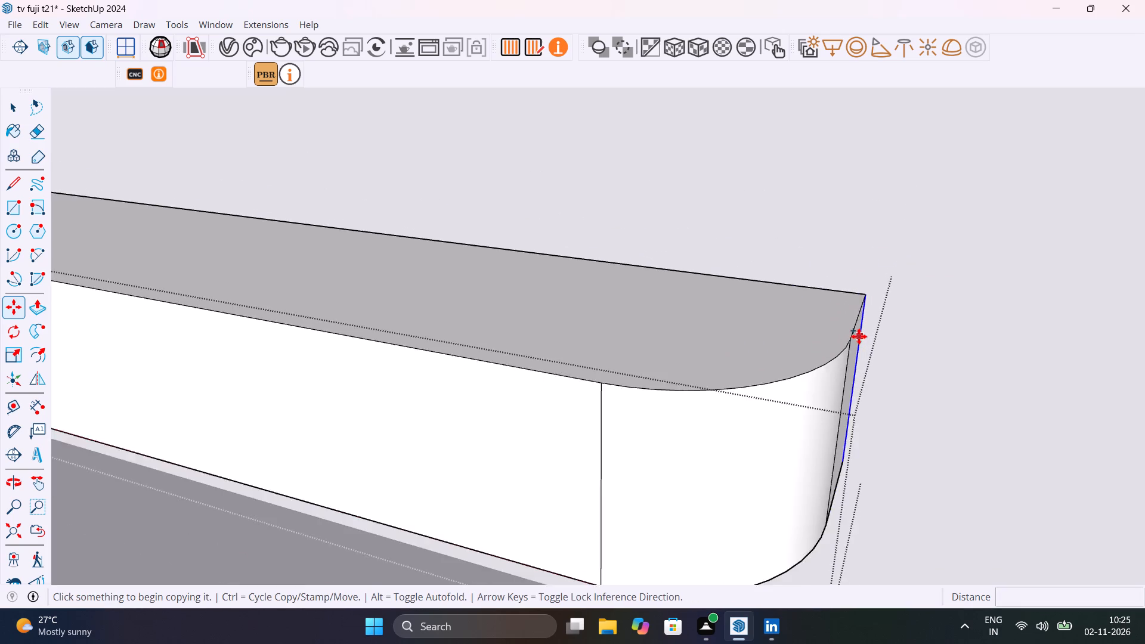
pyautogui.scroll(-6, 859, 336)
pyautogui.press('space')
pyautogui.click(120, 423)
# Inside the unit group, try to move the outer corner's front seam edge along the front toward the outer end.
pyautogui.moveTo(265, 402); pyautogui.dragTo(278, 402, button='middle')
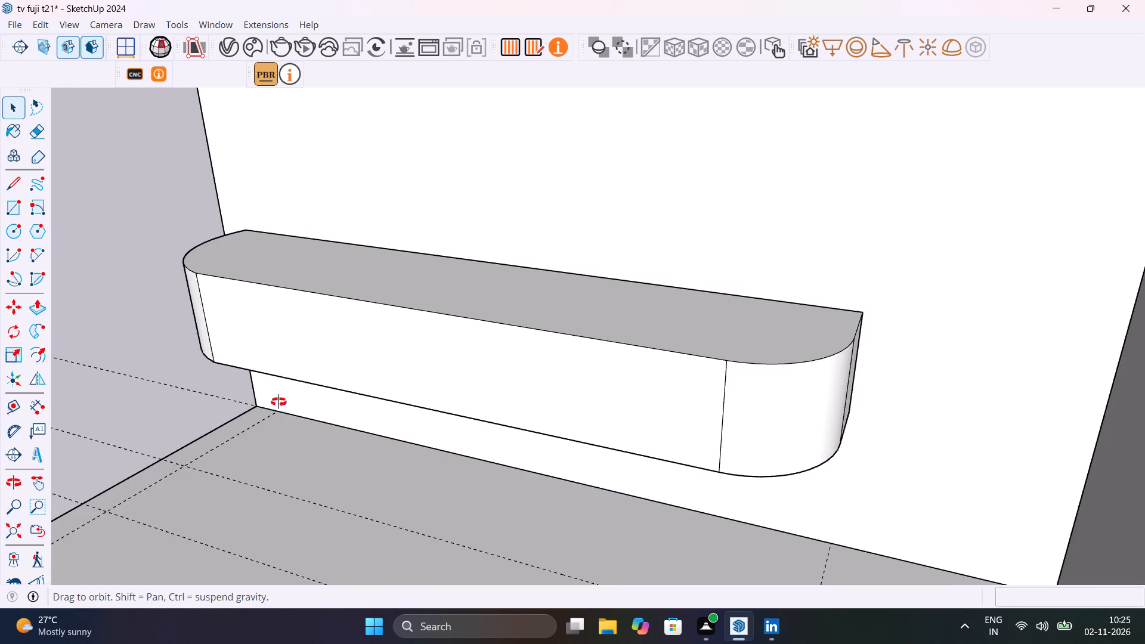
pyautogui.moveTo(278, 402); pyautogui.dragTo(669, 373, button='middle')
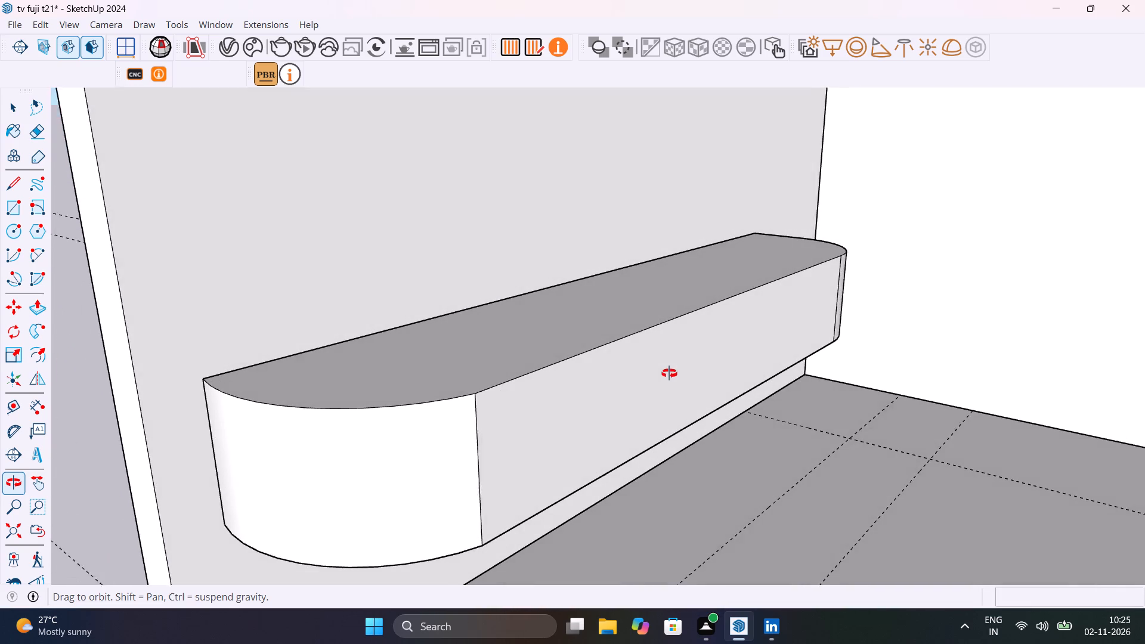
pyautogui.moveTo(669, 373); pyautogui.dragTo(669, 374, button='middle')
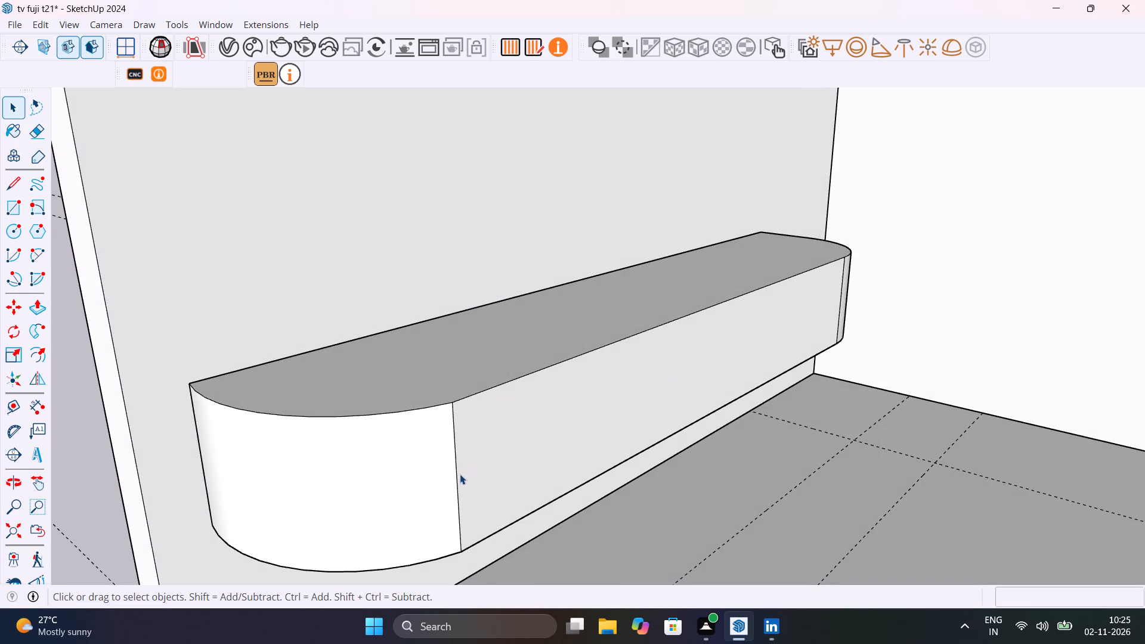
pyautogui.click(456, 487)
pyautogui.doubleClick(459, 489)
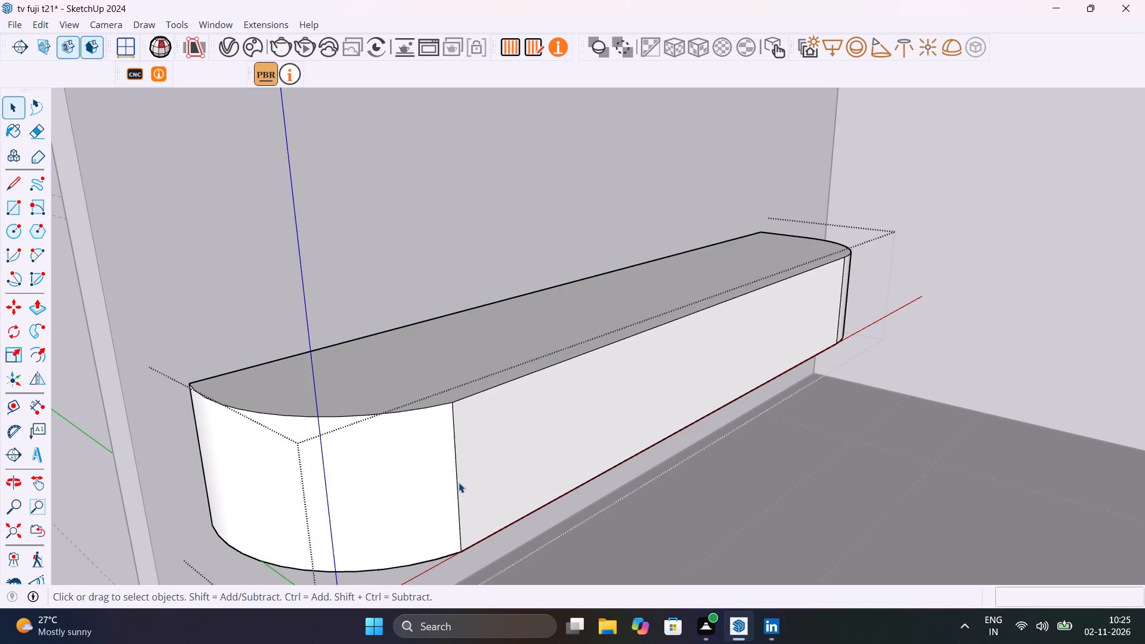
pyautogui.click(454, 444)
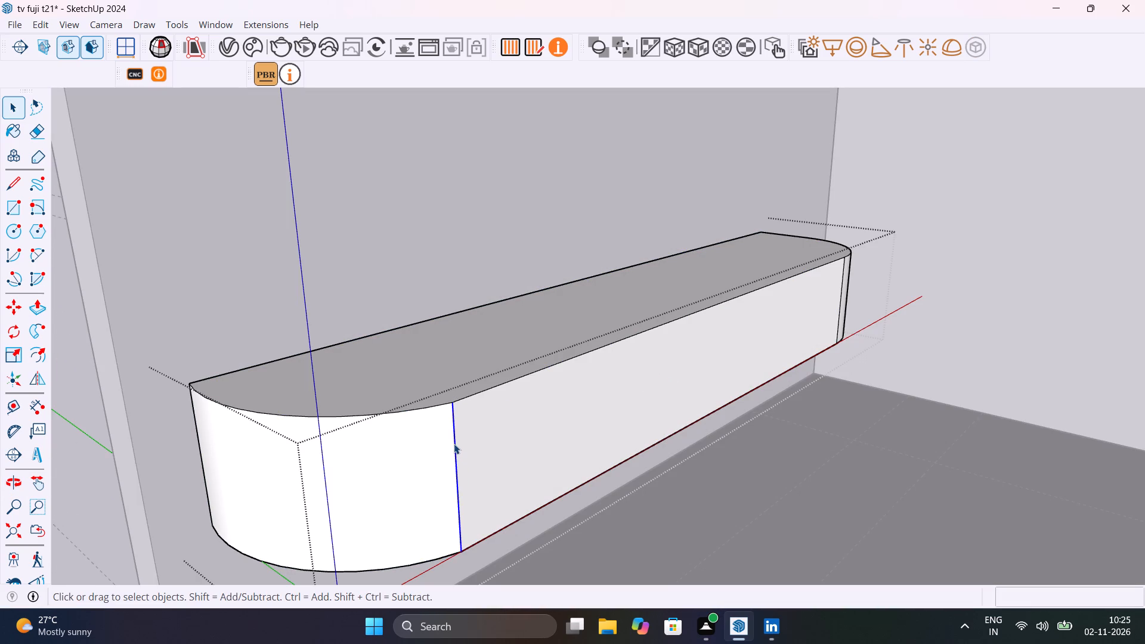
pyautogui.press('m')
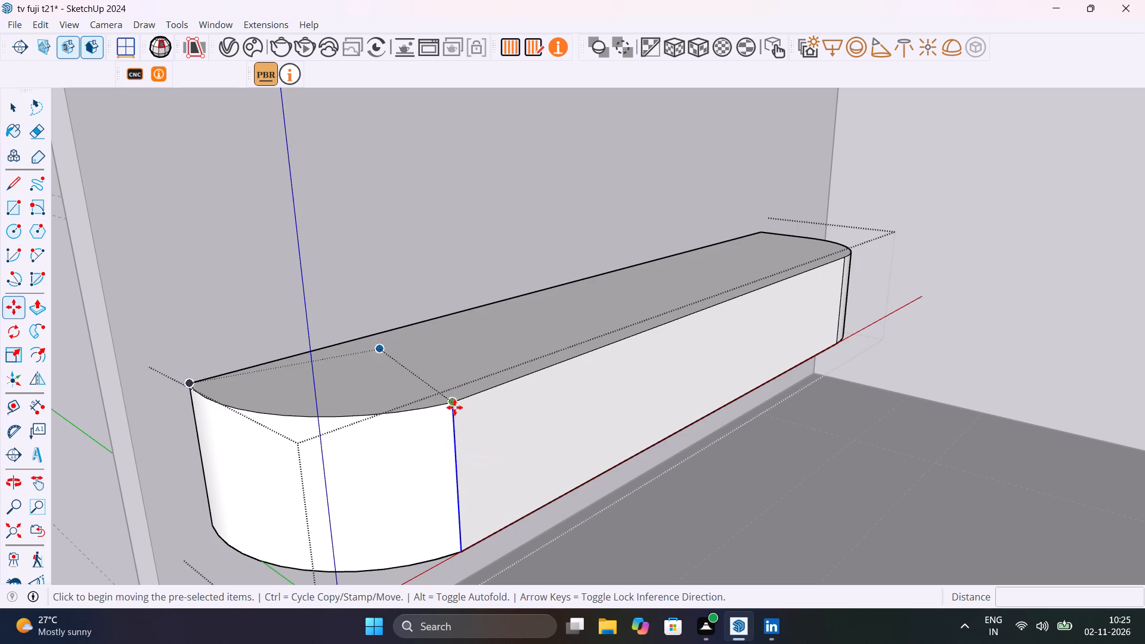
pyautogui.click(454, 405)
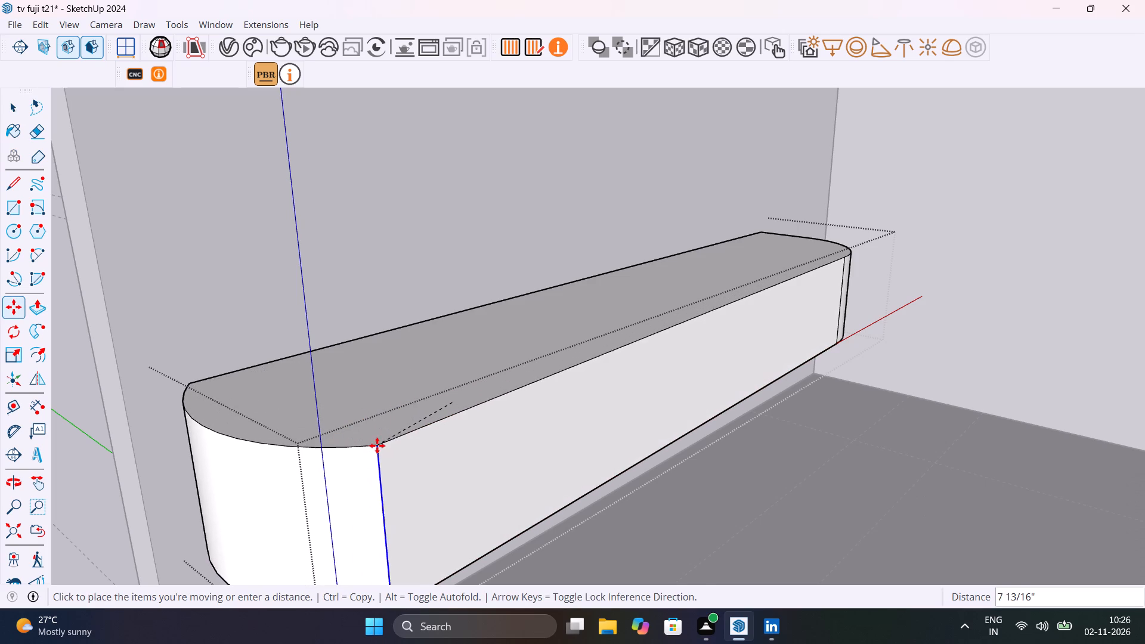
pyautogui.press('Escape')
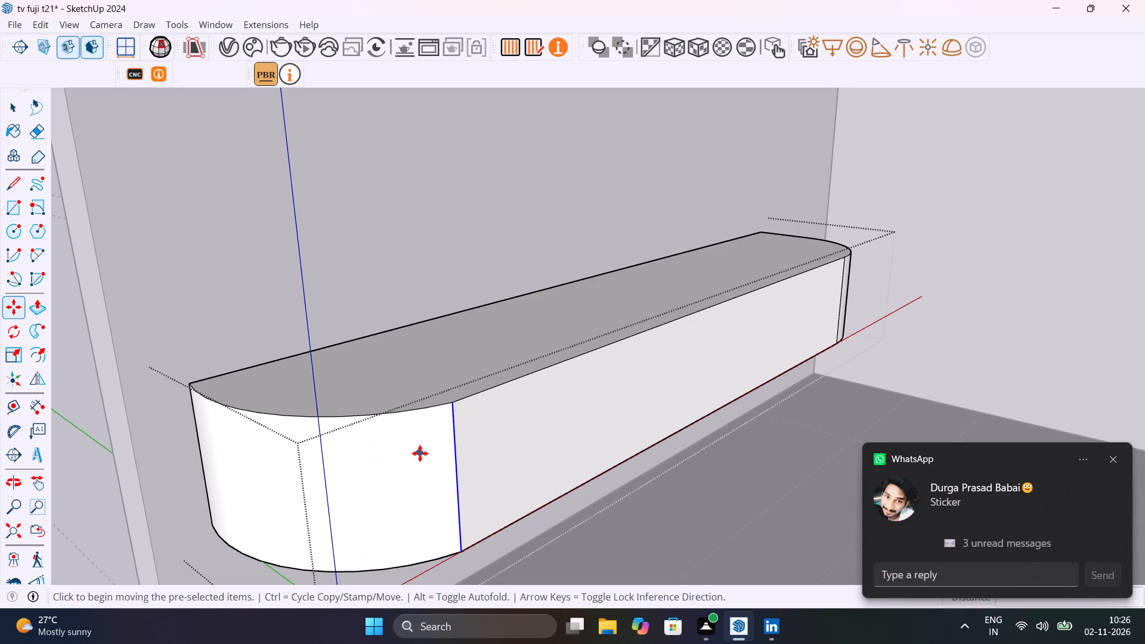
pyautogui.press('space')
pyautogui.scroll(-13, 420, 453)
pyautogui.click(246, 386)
# Hide the side wall group beside the unit.
pyautogui.moveTo(429, 480); pyautogui.dragTo(425, 478, button='middle')
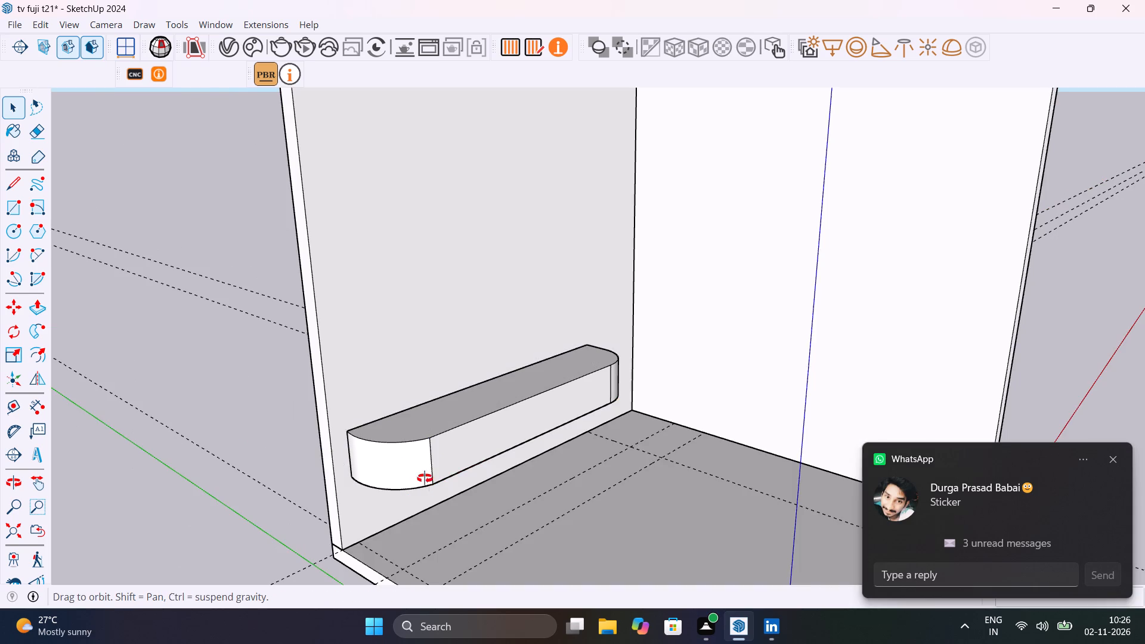
pyautogui.moveTo(425, 478); pyautogui.dragTo(112, 468, button='middle')
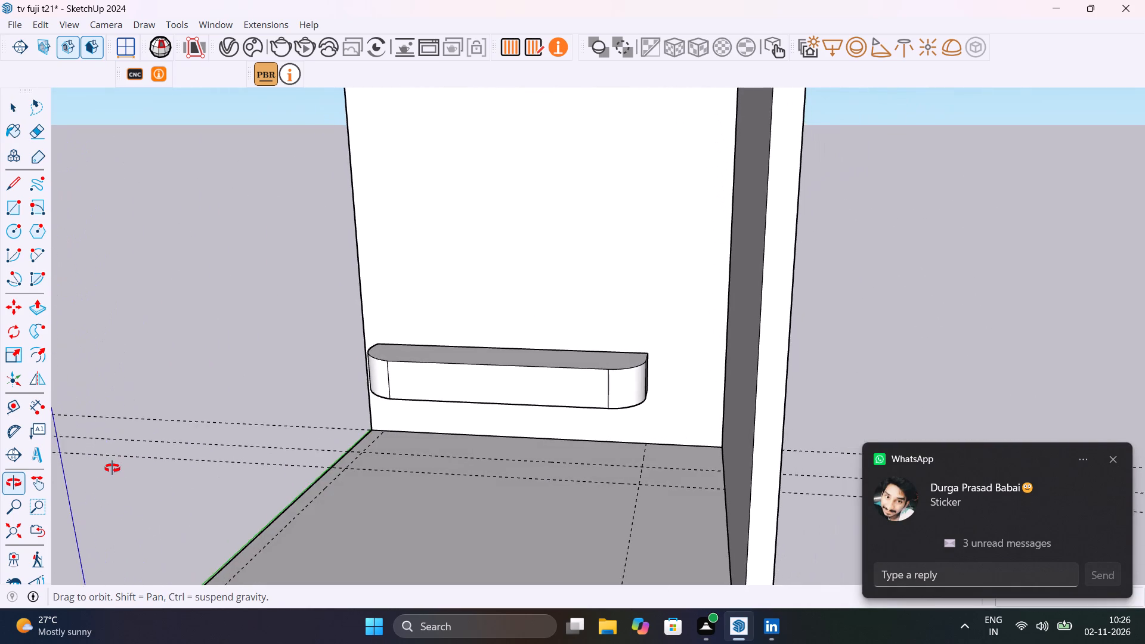
pyautogui.moveTo(112, 468); pyautogui.dragTo(140, 538, button='middle')
pyautogui.click(844, 404)
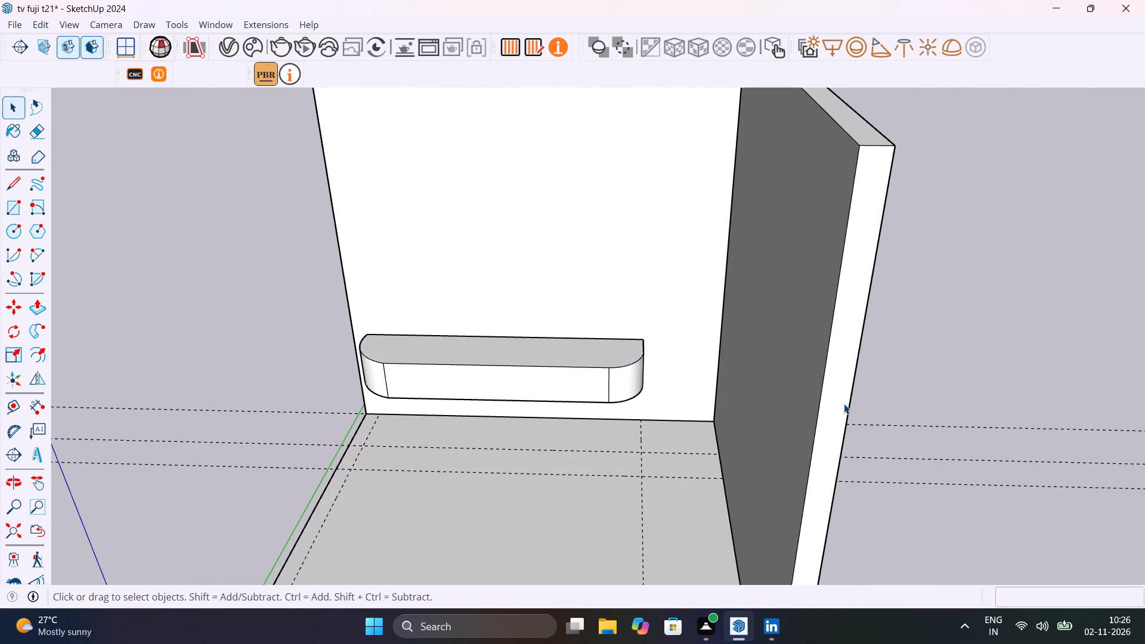
pyautogui.rightClick(844, 404)
pyautogui.click(900, 41)
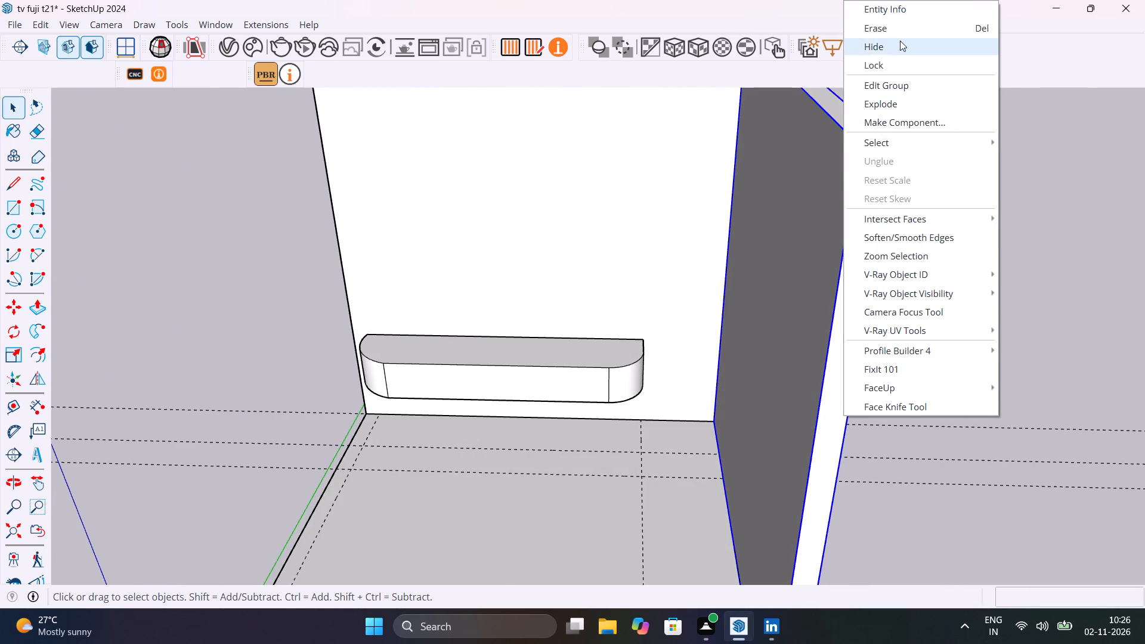
# Inside the unit group, move the vertical seam edge at the end nearest the hidden side wall back to the rear corner, then close the group.
pyautogui.scroll(9, 629, 377)
pyautogui.moveTo(689, 385); pyautogui.dragTo(516, 414, button='middle')
pyautogui.scroll(10, 593, 349)
pyautogui.click(597, 357)
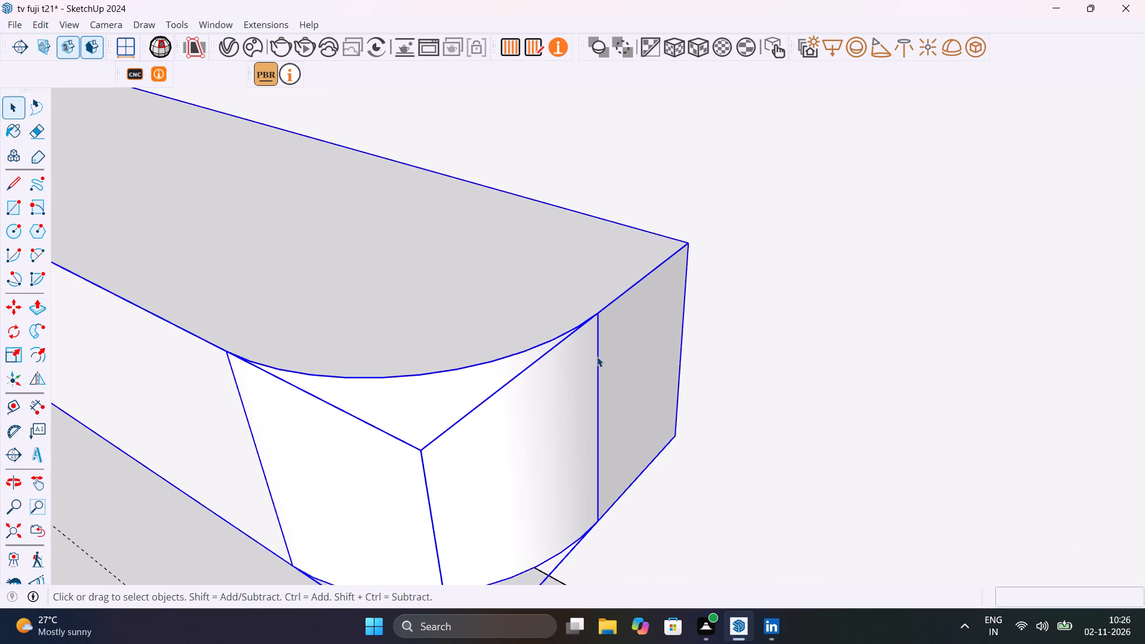
pyautogui.doubleClick(598, 367)
pyautogui.click(598, 367)
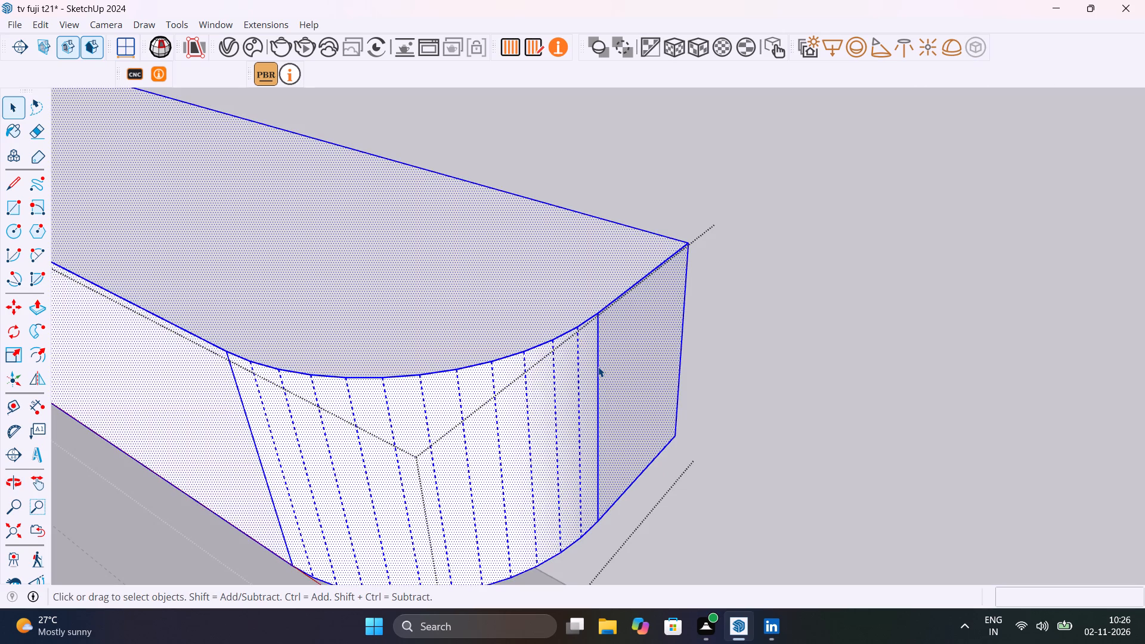
pyautogui.doubleClick(598, 367)
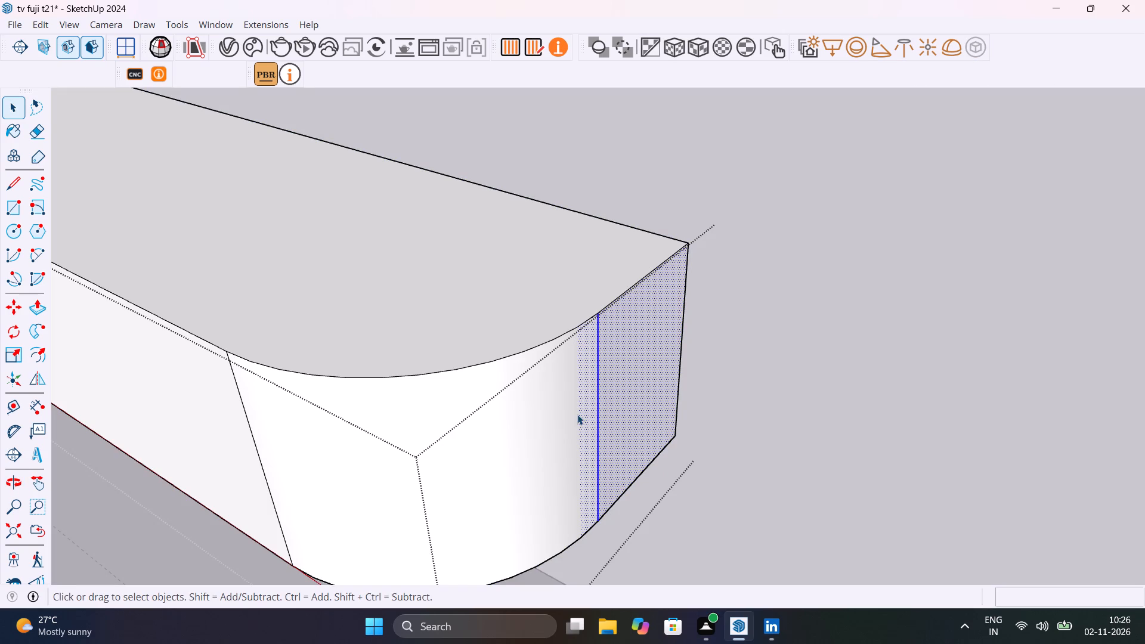
pyautogui.click(577, 414)
pyautogui.doubleClick(579, 417)
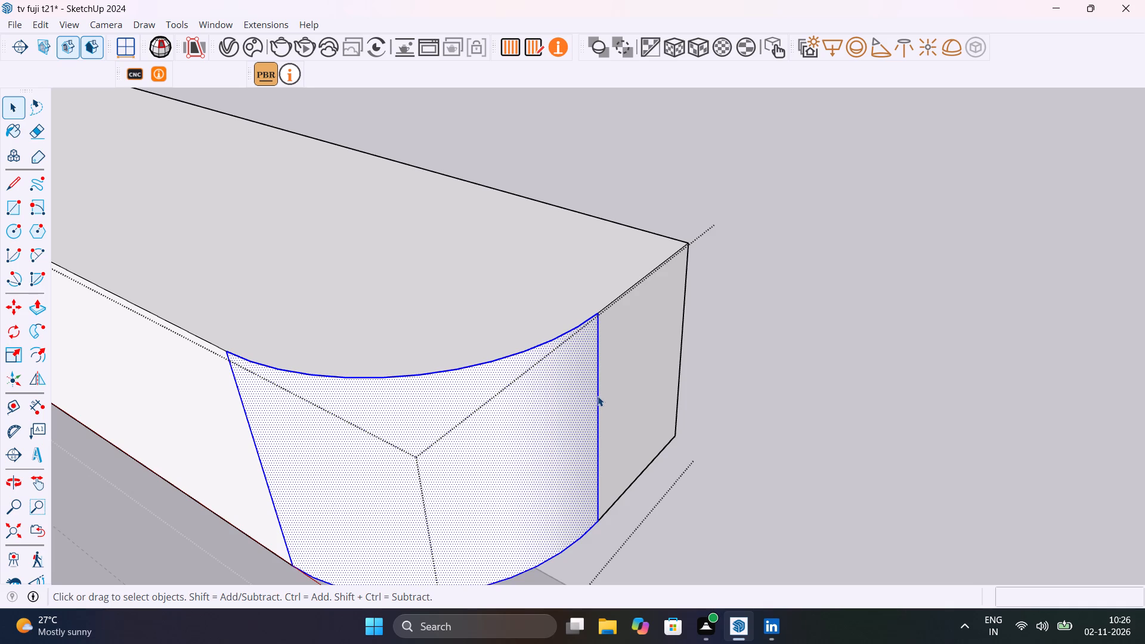
pyautogui.click(598, 396)
pyautogui.press('m')
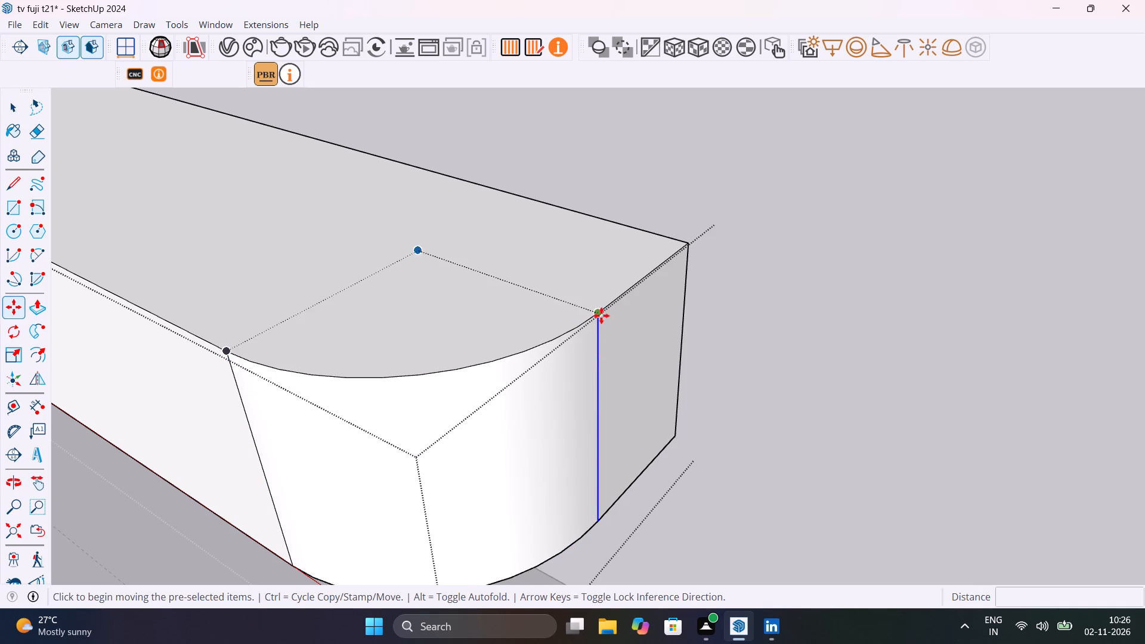
pyautogui.click(601, 315)
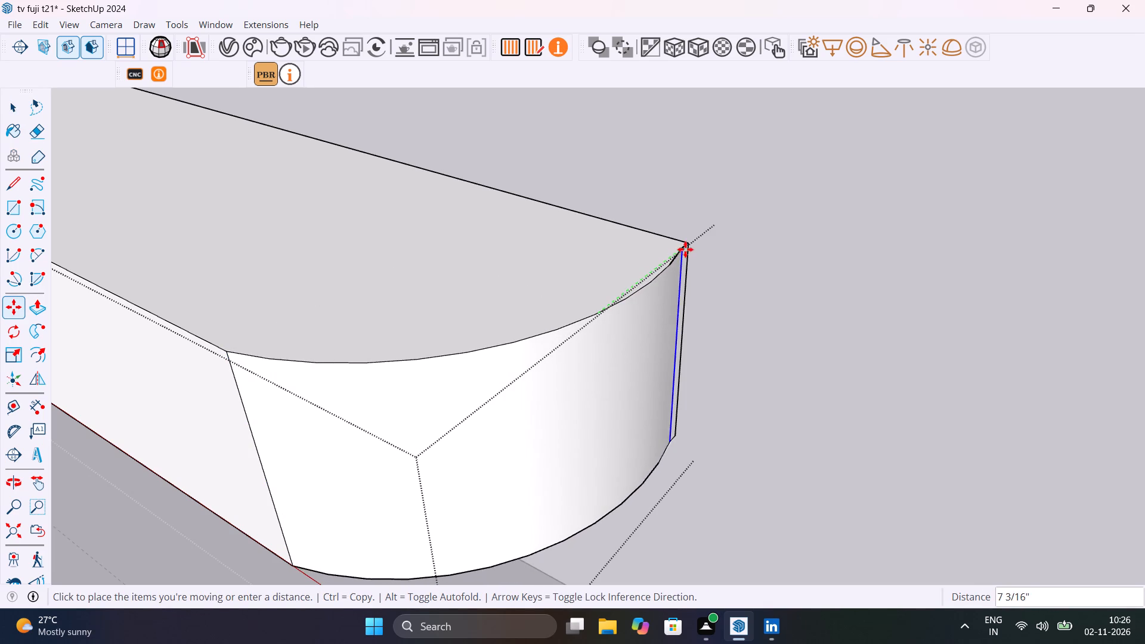
pyautogui.click(688, 246)
pyautogui.scroll(-13, 769, 366)
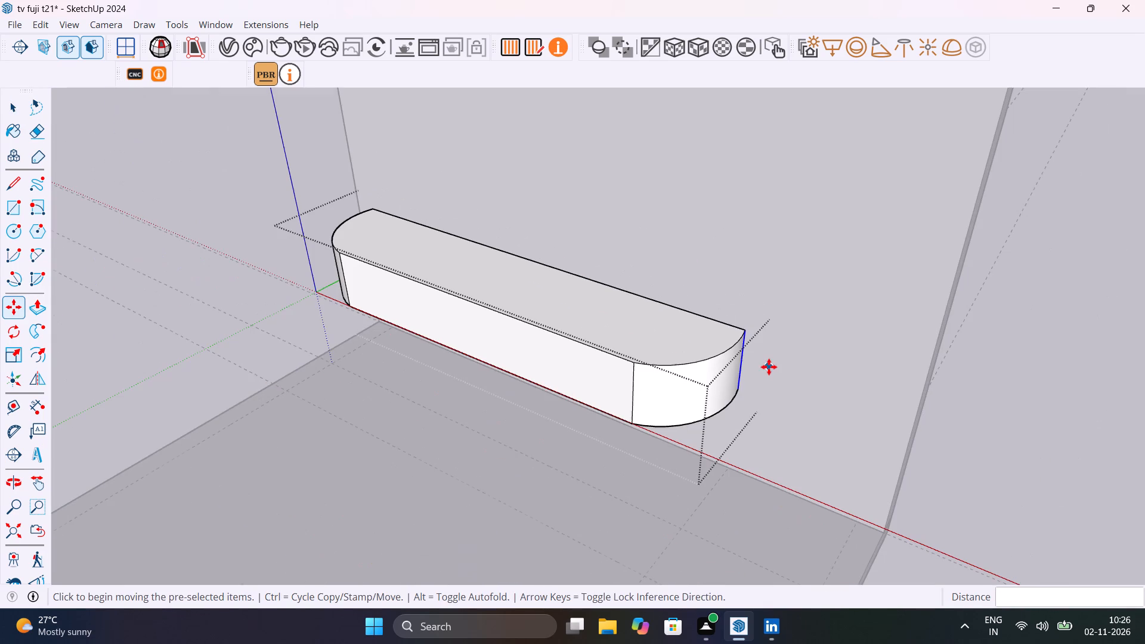
pyautogui.press('space')
pyautogui.click(1023, 445)
# Move the whole unit group about 13' 7 9/16" away from the back wall, clear of the slab's front edge.
pyautogui.moveTo(819, 443); pyautogui.dragTo(1060, 417, button='middle')
pyautogui.moveTo(768, 417); pyautogui.dragTo(853, 367, button='middle')
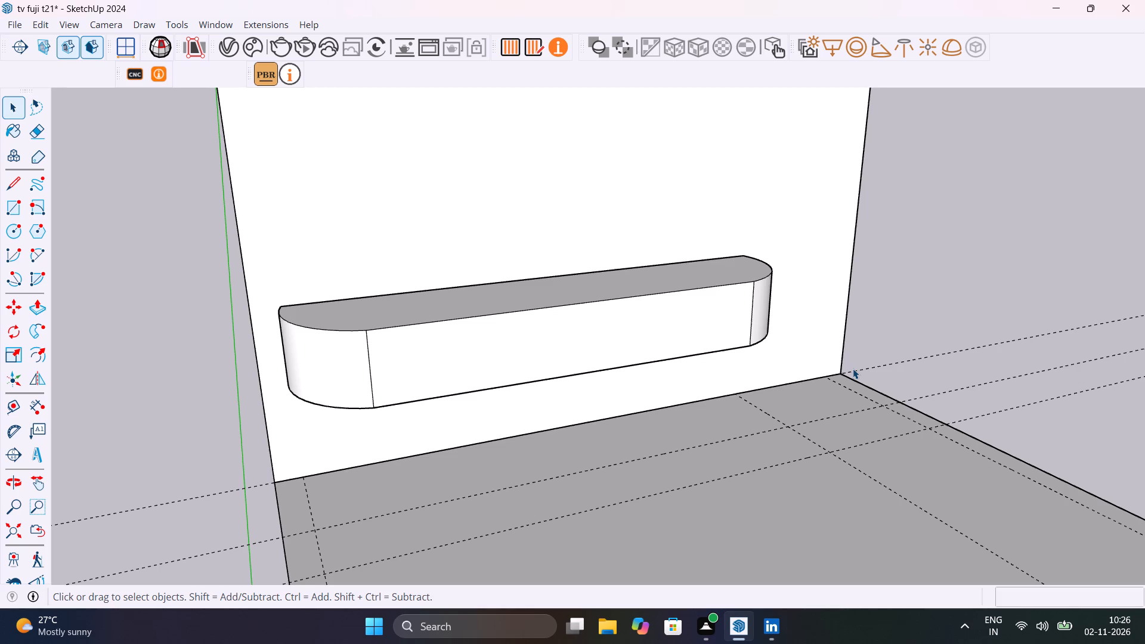
pyautogui.scroll(-7, 411, 293)
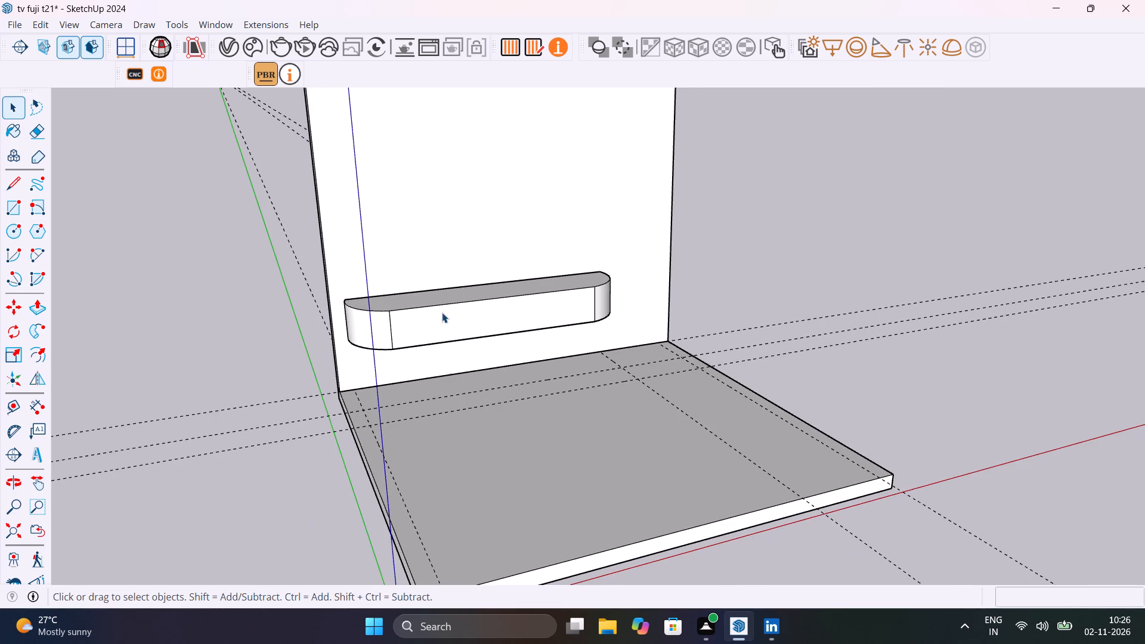
pyautogui.moveTo(452, 315); pyautogui.dragTo(655, 338, button='middle')
pyautogui.click(461, 368)
pyautogui.scroll(6, 461, 368)
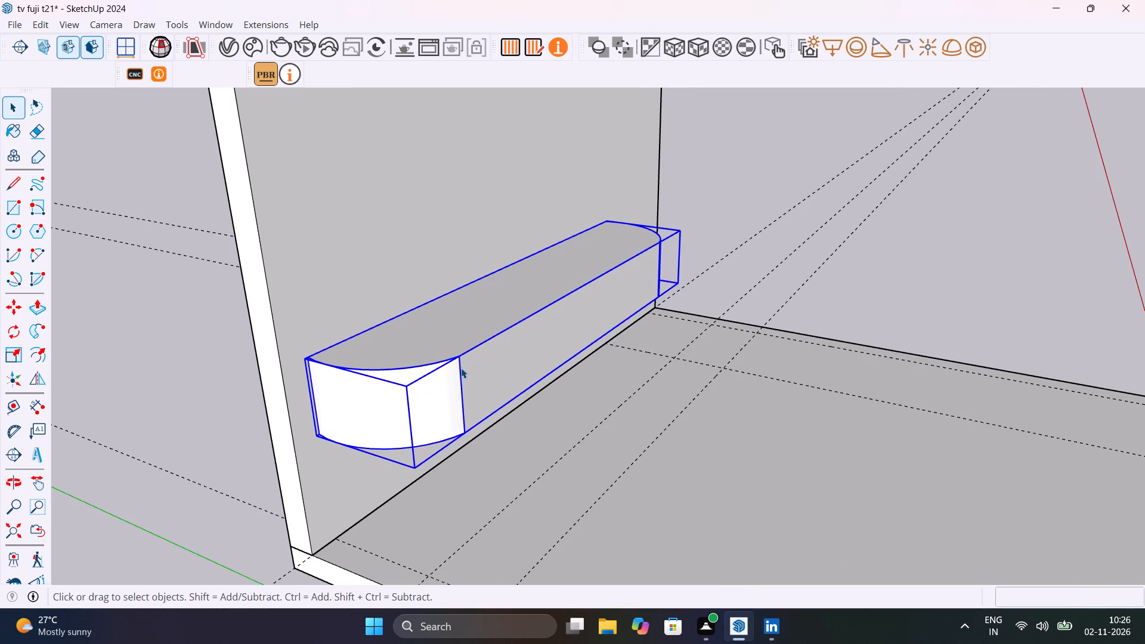
pyautogui.moveTo(506, 370); pyautogui.dragTo(482, 359, button='middle')
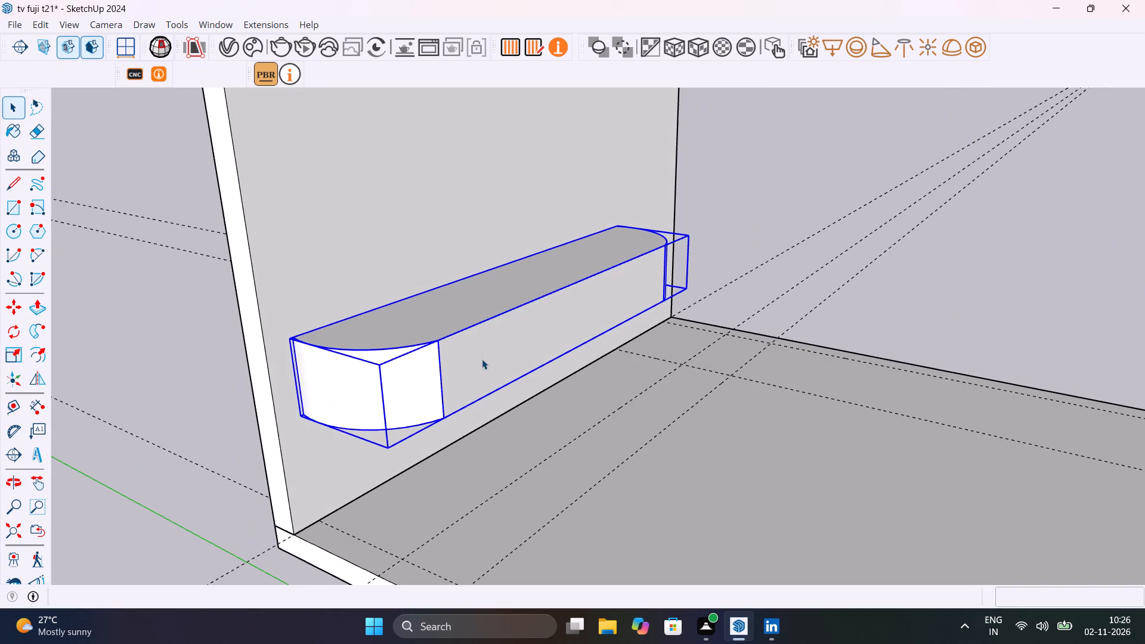
pyautogui.press('m')
pyautogui.click(293, 338)
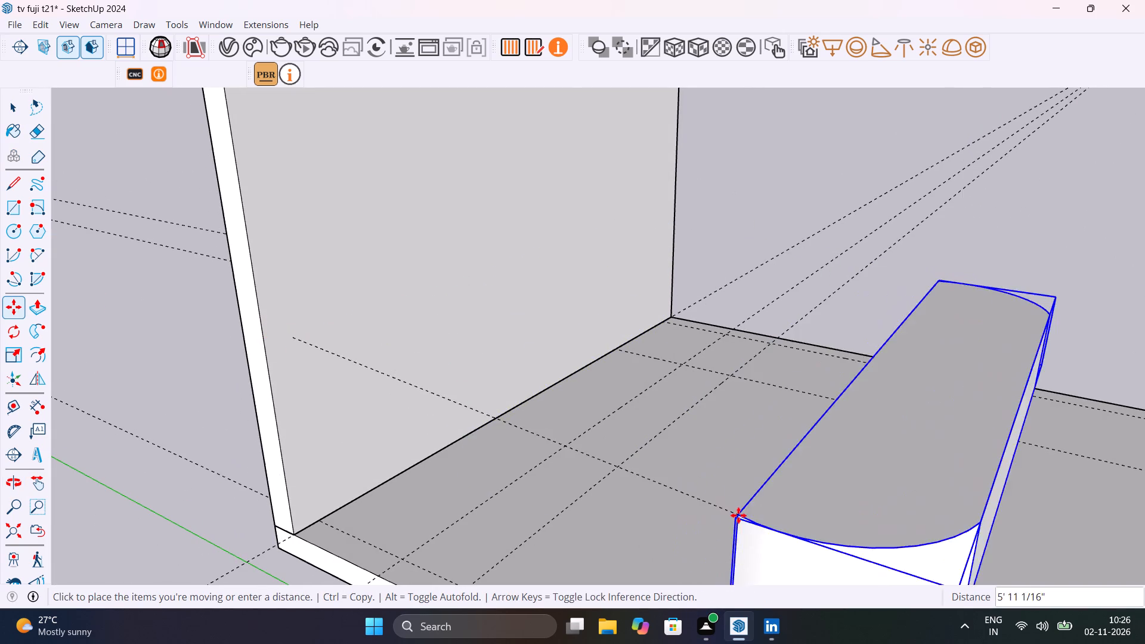
pyautogui.scroll(-15, 679, 423)
pyautogui.click(801, 488)
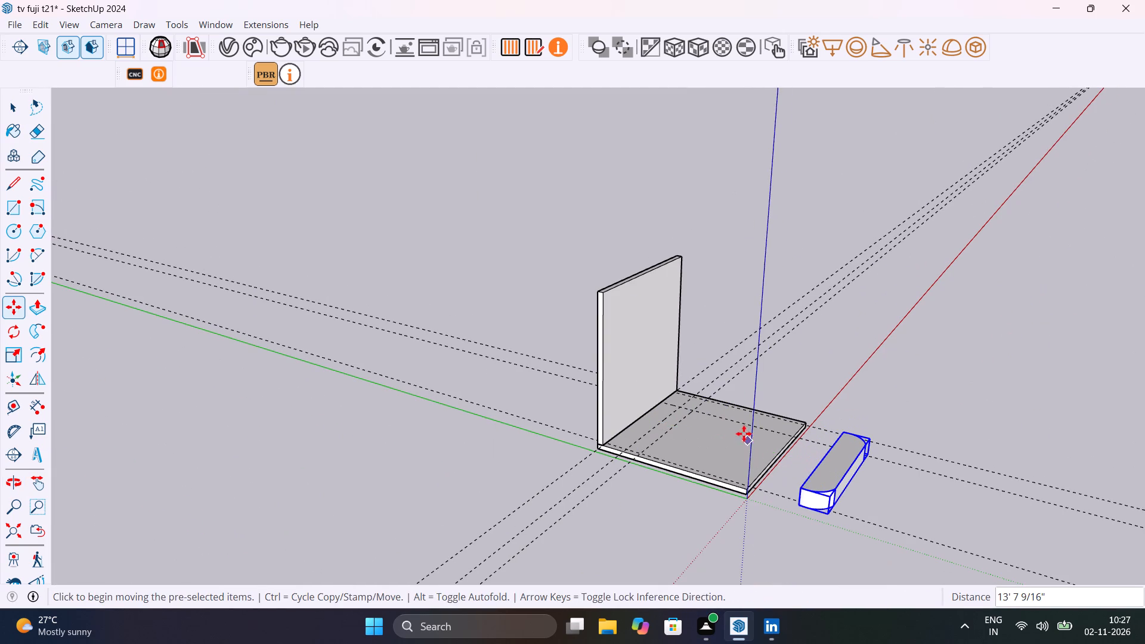
pyautogui.press('space')
pyautogui.click(894, 397)
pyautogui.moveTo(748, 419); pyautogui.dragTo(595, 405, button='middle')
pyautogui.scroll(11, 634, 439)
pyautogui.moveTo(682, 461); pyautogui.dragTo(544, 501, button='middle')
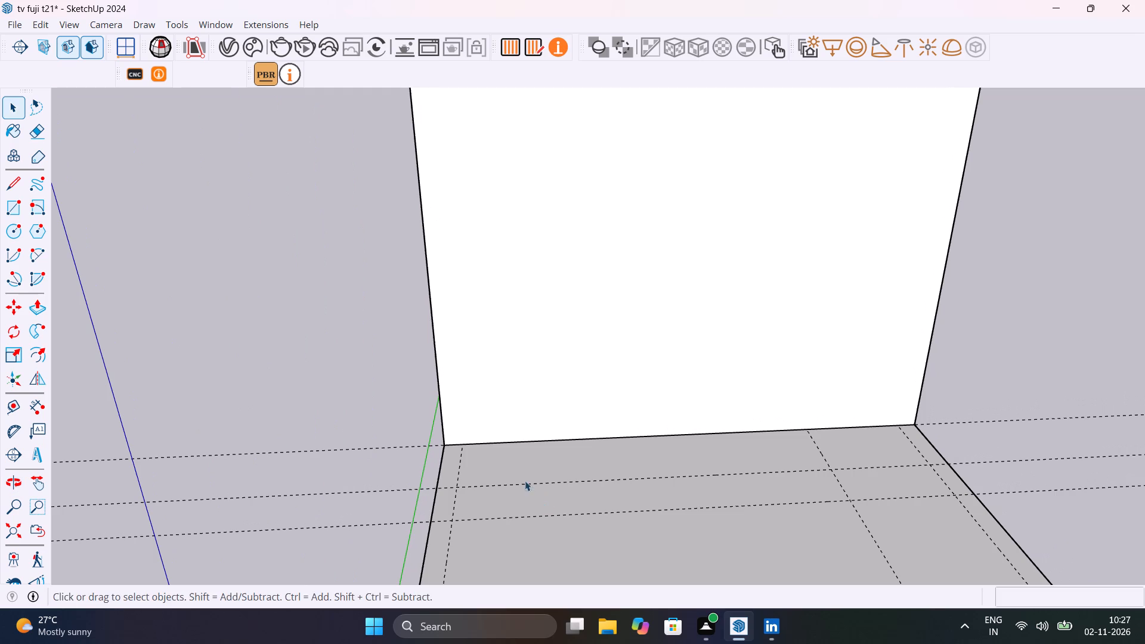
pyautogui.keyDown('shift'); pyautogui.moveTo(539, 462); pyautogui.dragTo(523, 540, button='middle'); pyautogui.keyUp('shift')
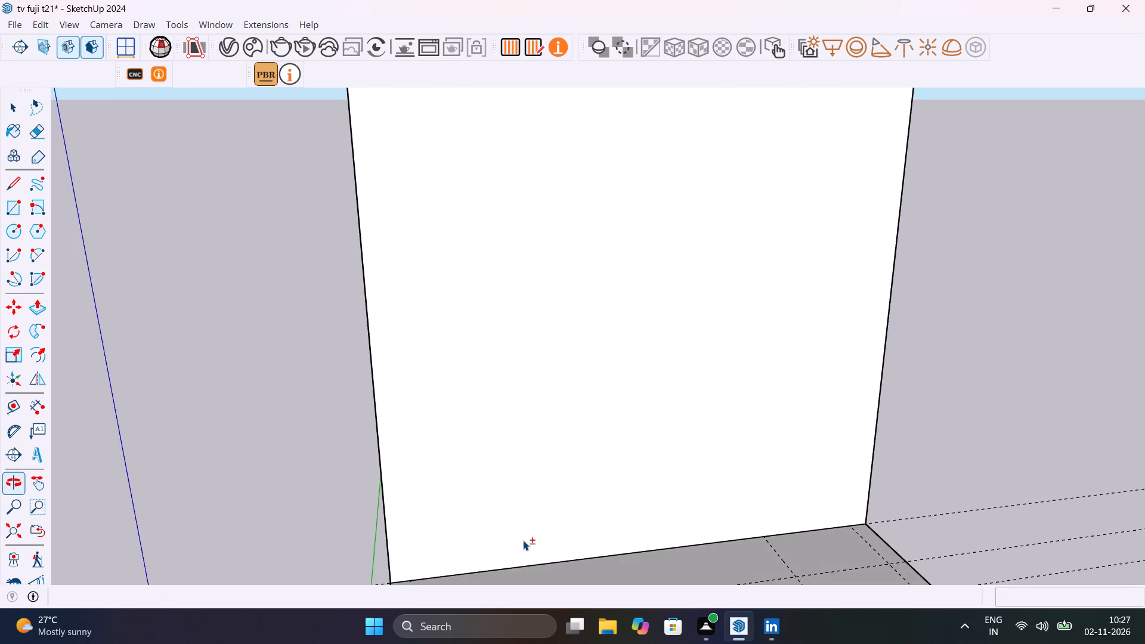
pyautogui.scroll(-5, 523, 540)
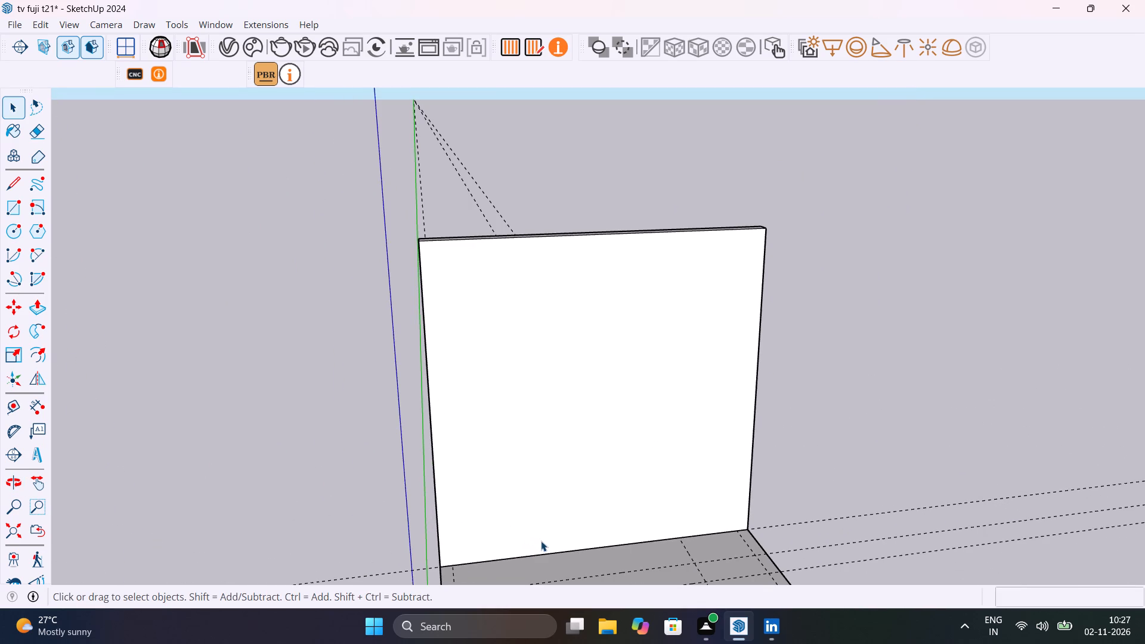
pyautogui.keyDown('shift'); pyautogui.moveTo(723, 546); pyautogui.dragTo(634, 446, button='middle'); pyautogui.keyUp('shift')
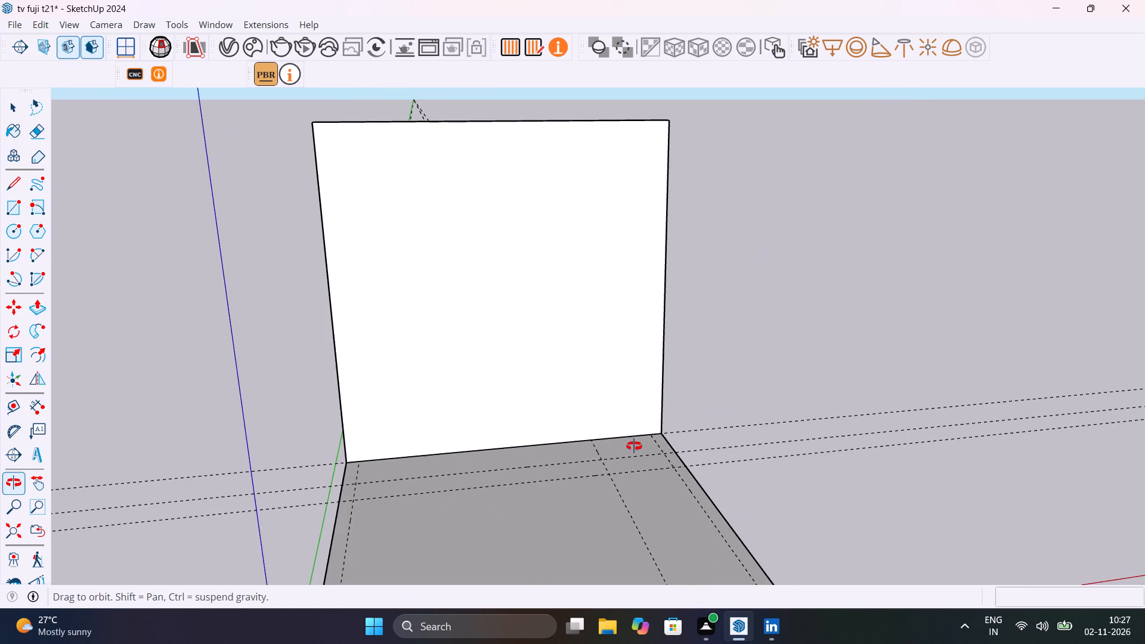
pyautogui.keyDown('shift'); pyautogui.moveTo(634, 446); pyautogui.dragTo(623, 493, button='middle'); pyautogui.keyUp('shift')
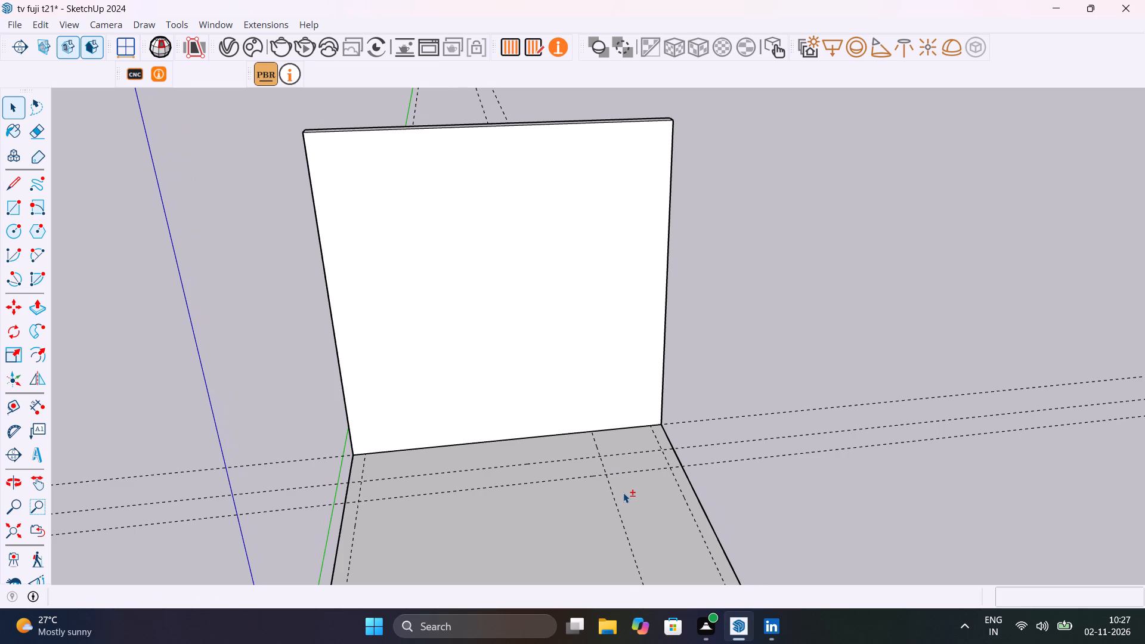
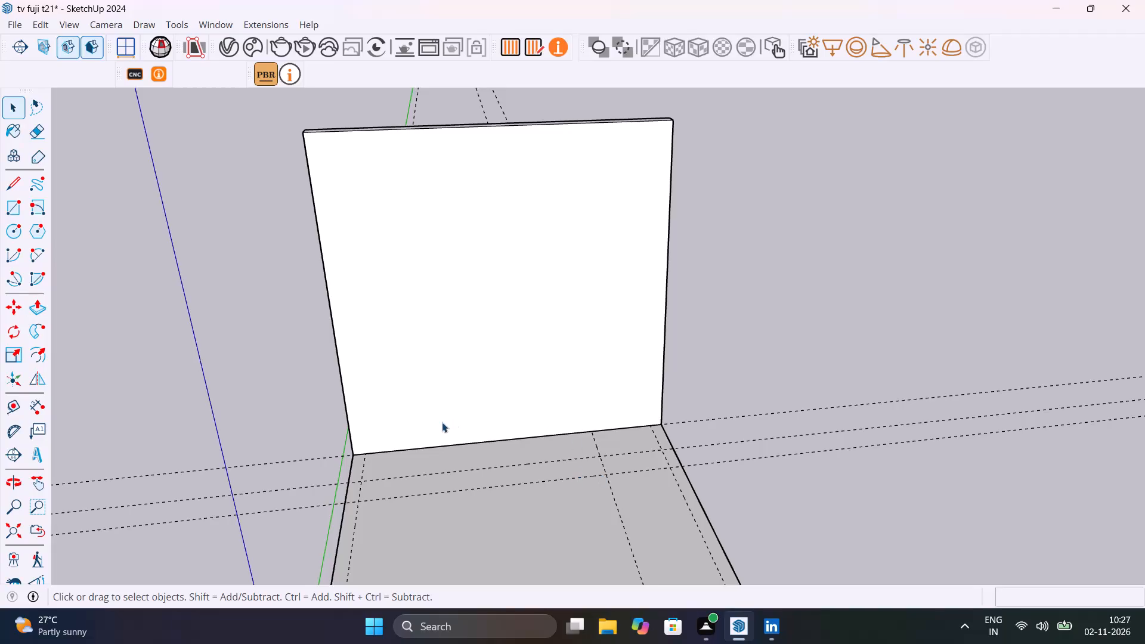
# Measure along the back wall's base between the guide beside the green axis and the inner guide toward the opposite end.
pyautogui.scroll(5, 419, 409)
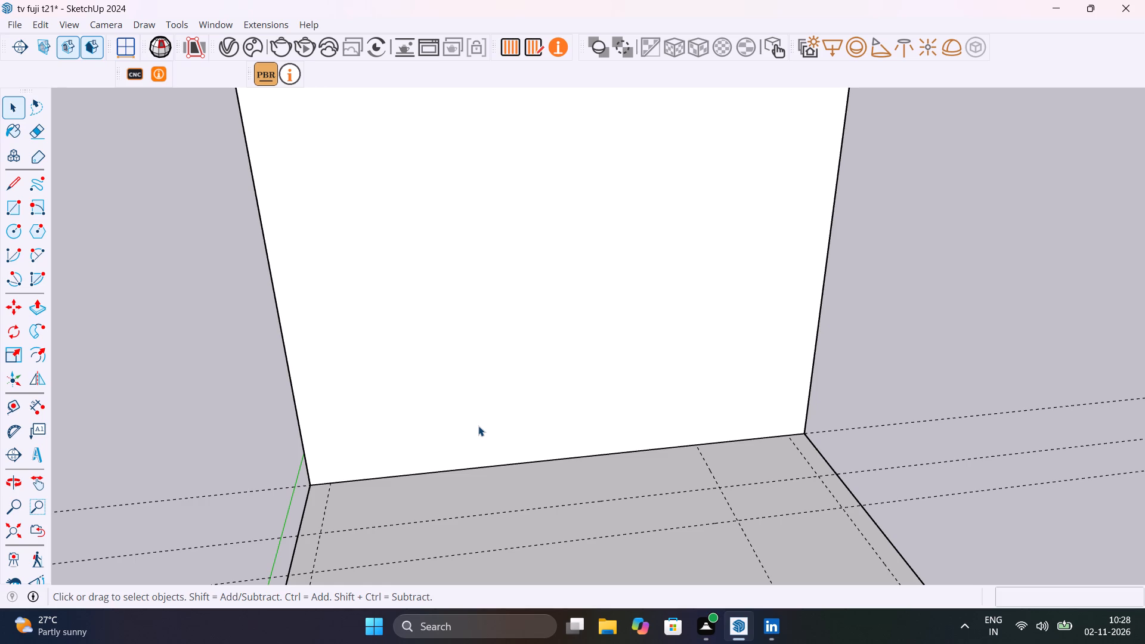
pyautogui.moveTo(530, 438); pyautogui.dragTo(524, 409, button='middle')
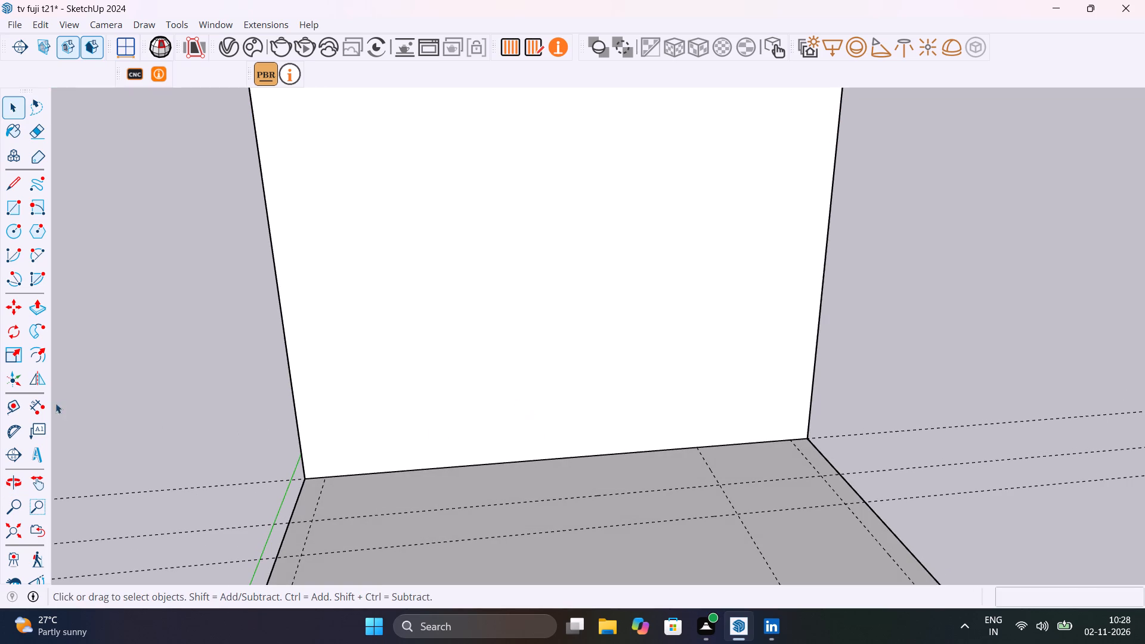
pyautogui.click(44, 407)
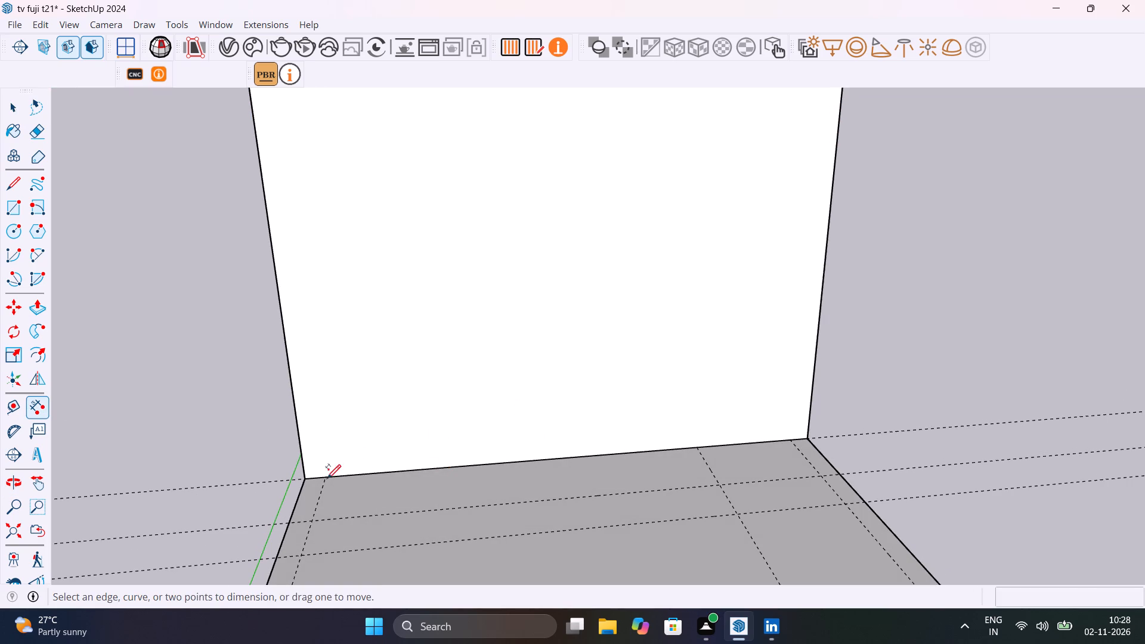
pyautogui.click(324, 479)
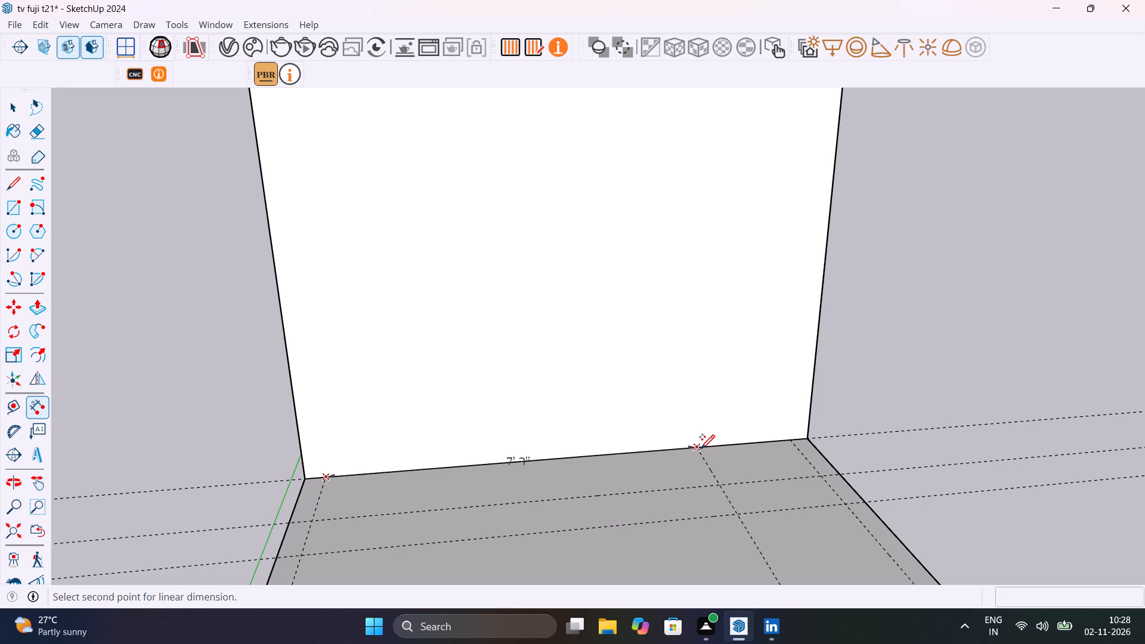
pyautogui.press('Escape')
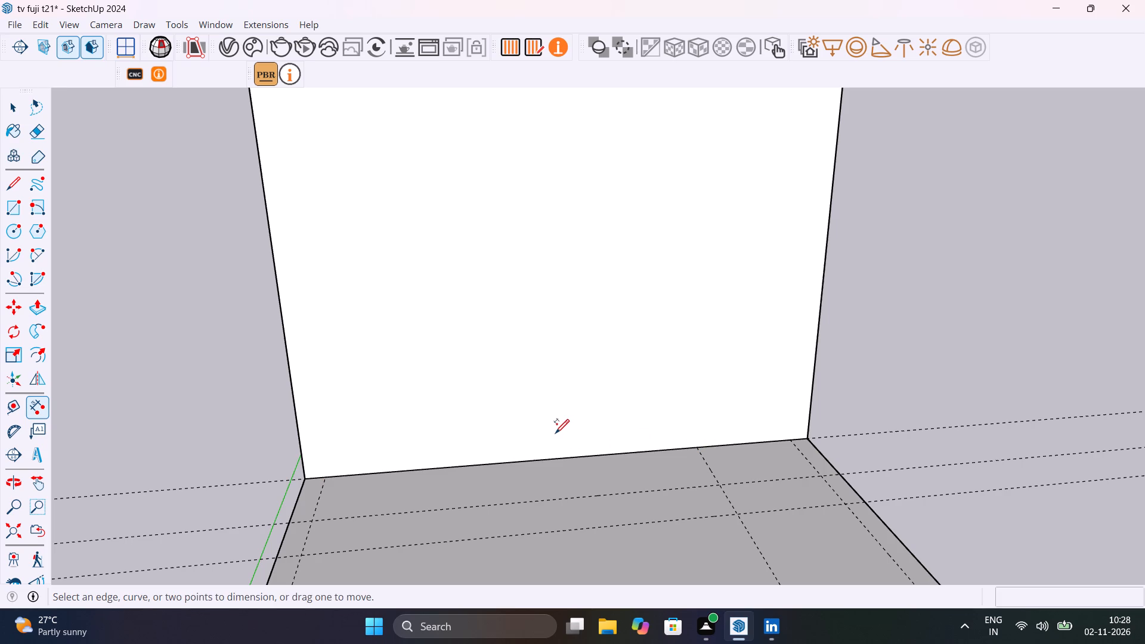
pyautogui.scroll(-7, 554, 434)
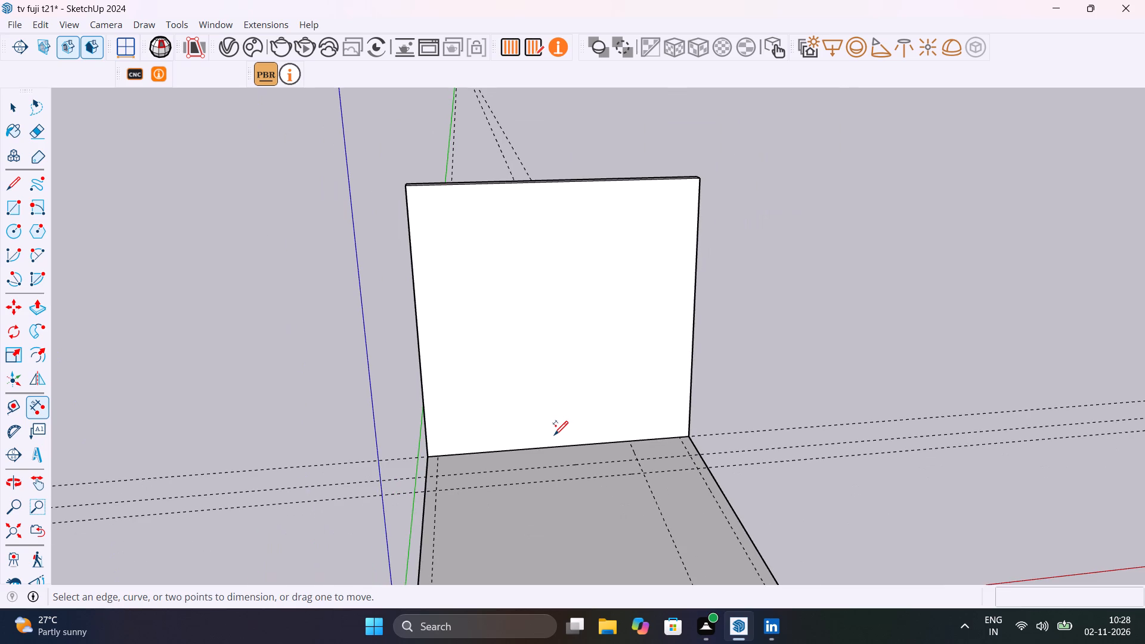
pyautogui.press('space')
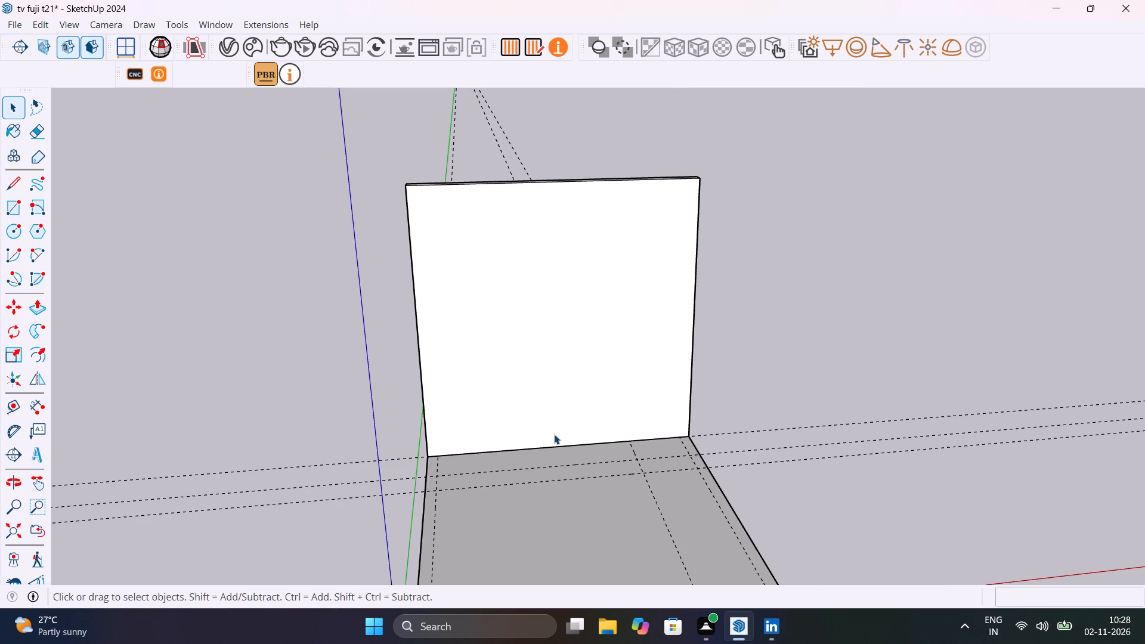
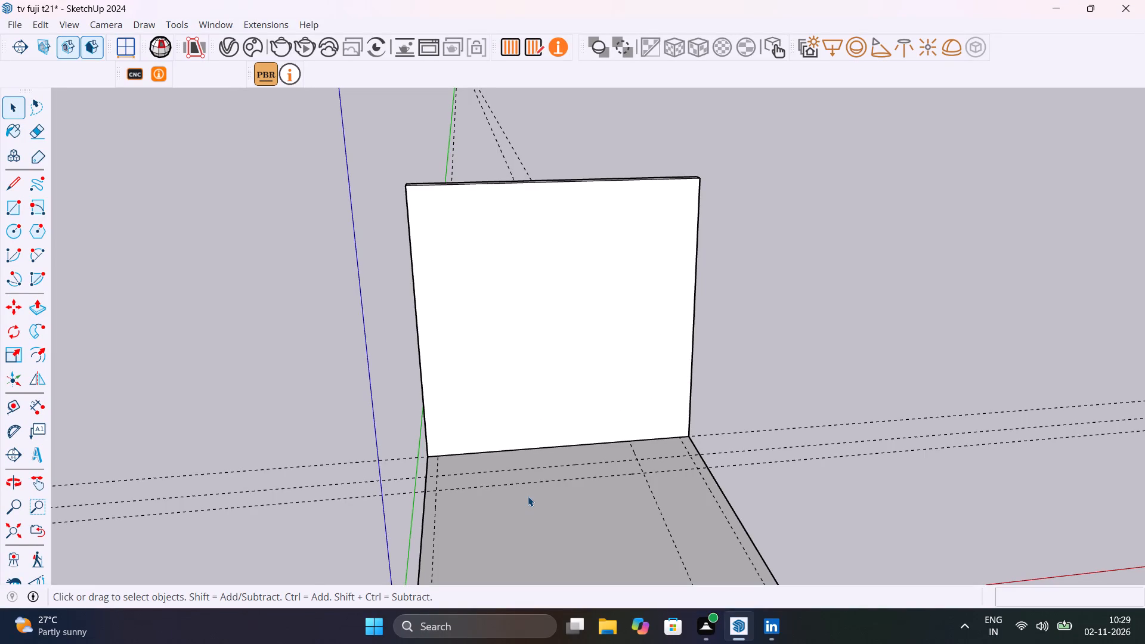
# Place a guide 10' from the inner guide, parallel to it, beyond the slab edge along the green axis.
pyautogui.scroll(2, 528, 496)
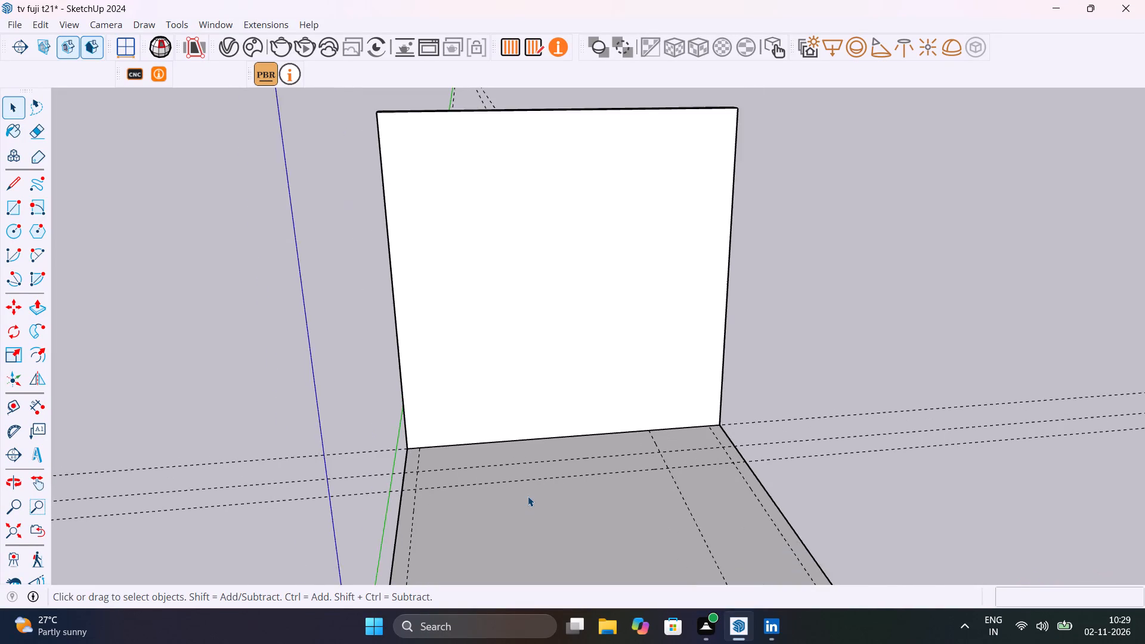
pyautogui.scroll(3, 528, 496)
pyautogui.moveTo(502, 438); pyautogui.dragTo(459, 399, button='middle')
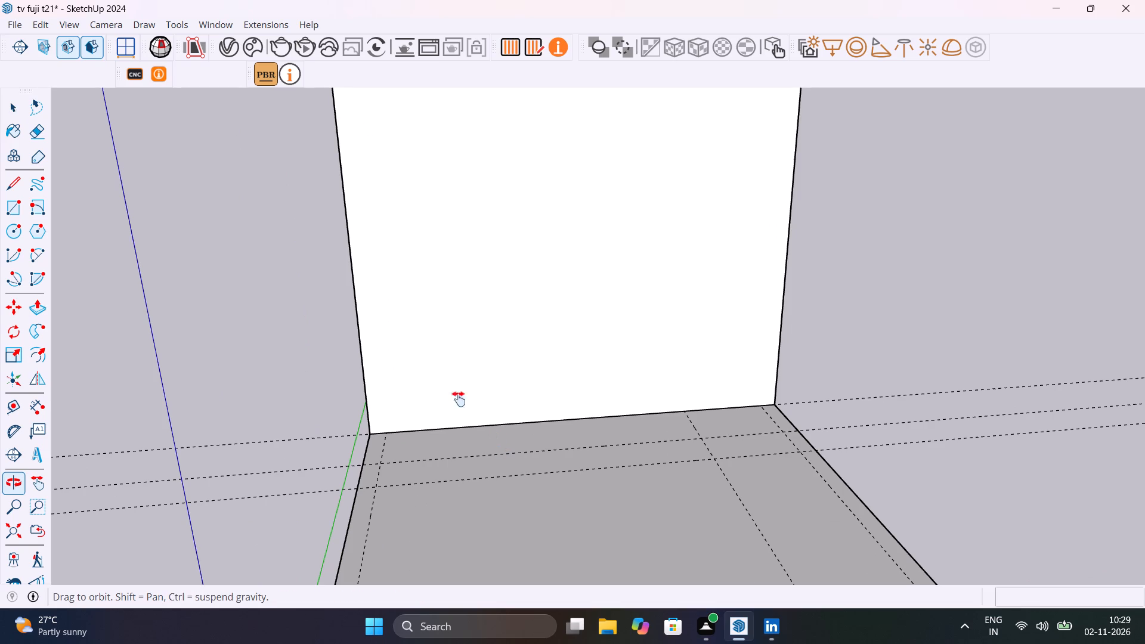
pyautogui.moveTo(459, 399); pyautogui.dragTo(422, 515, button='middle')
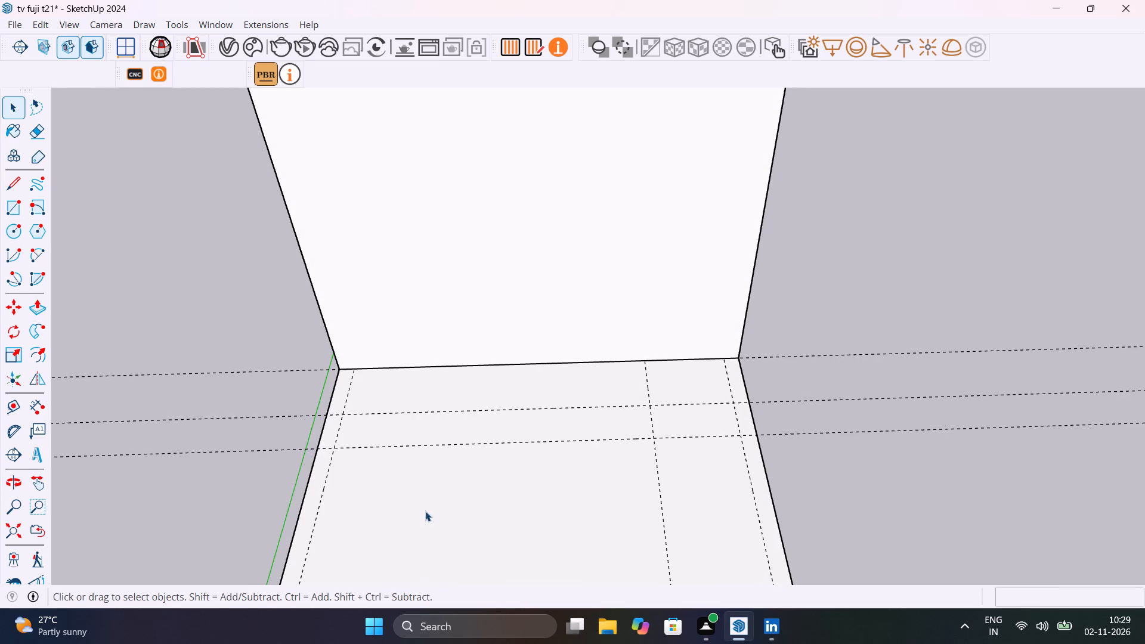
pyautogui.scroll(-5, 422, 463)
pyautogui.moveTo(477, 404); pyautogui.dragTo(627, 315, button='middle')
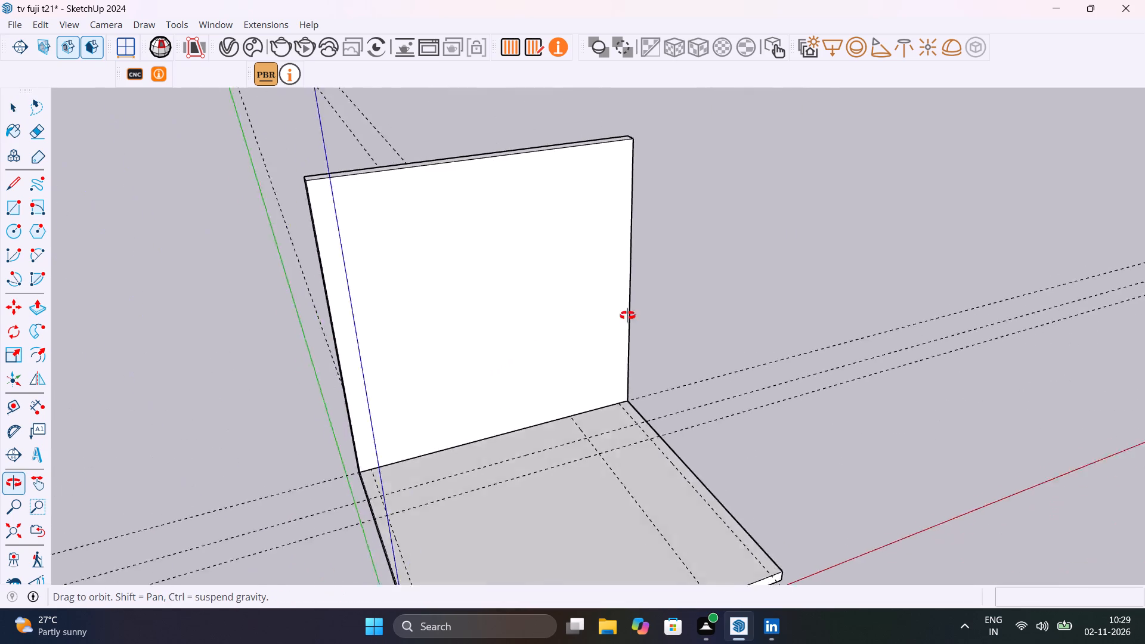
pyautogui.moveTo(627, 315); pyautogui.dragTo(527, 394, button='middle')
pyautogui.press('t')
pyautogui.click(587, 472)
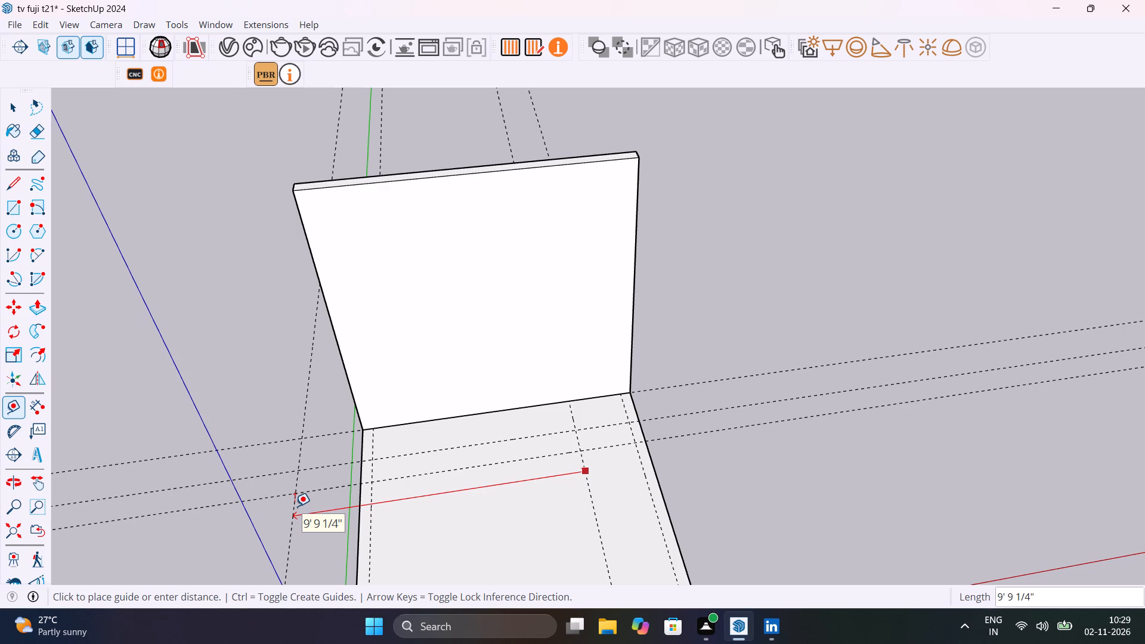
pyautogui.write("10'")
pyautogui.press('Return')
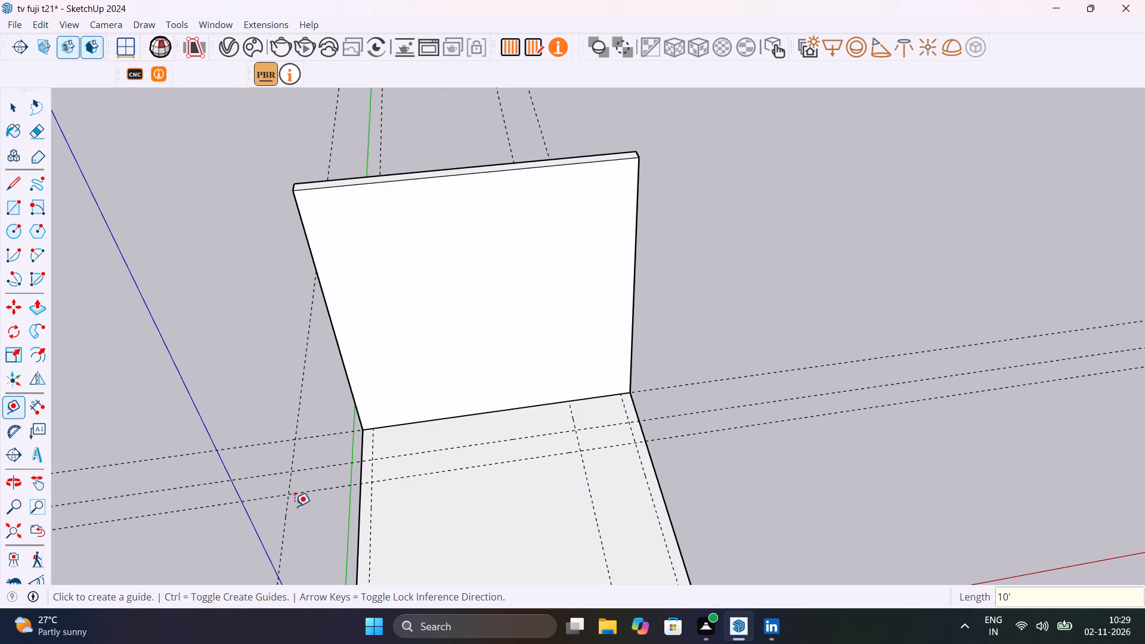
# Extend the floor slab's side face along the green axis outward with Push/Pull to the 10' guide.
pyautogui.scroll(-8, 295, 506)
pyautogui.moveTo(329, 516); pyautogui.dragTo(515, 383, button='middle')
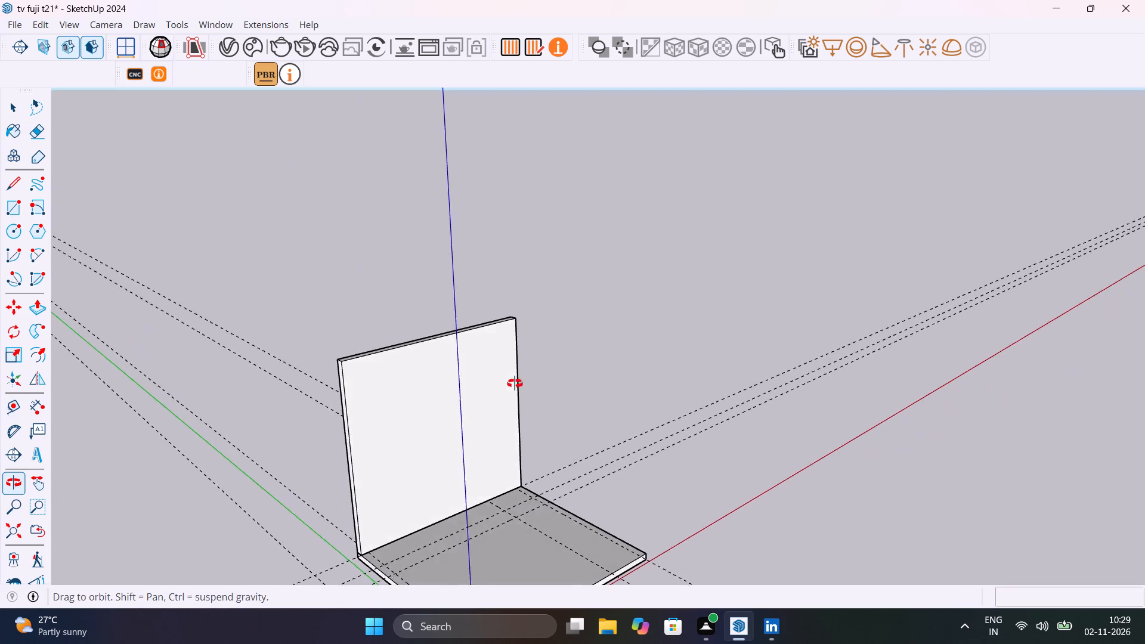
pyautogui.moveTo(515, 383); pyautogui.dragTo(544, 381, button='middle')
pyautogui.scroll(-5, 550, 470)
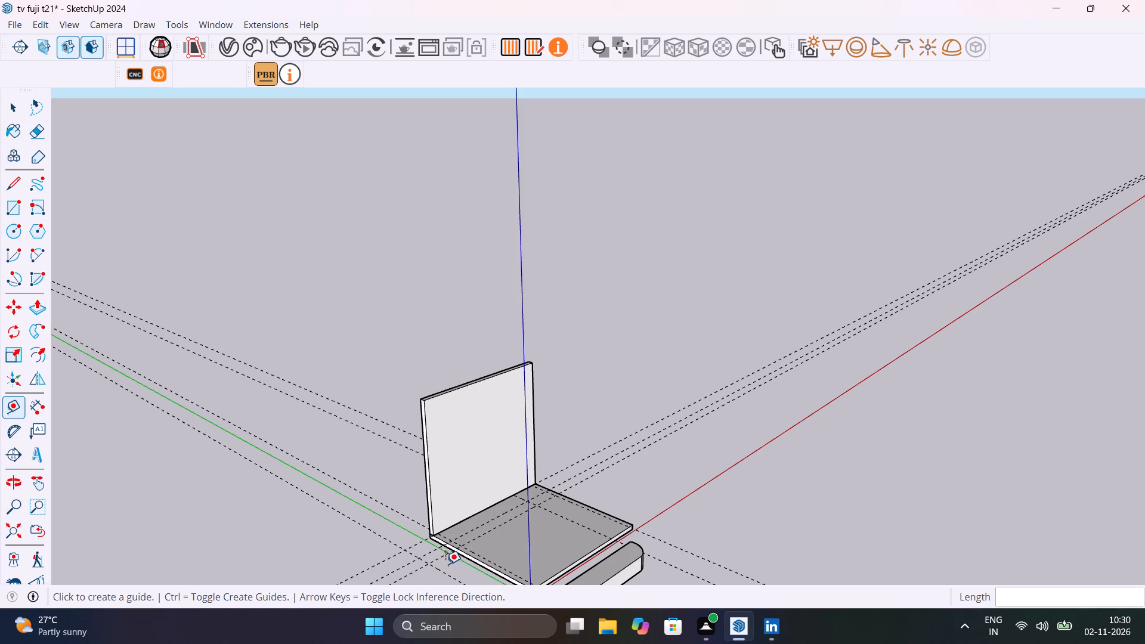
pyautogui.moveTo(446, 563); pyautogui.dragTo(526, 482, button='middle')
pyautogui.scroll(10, 529, 481)
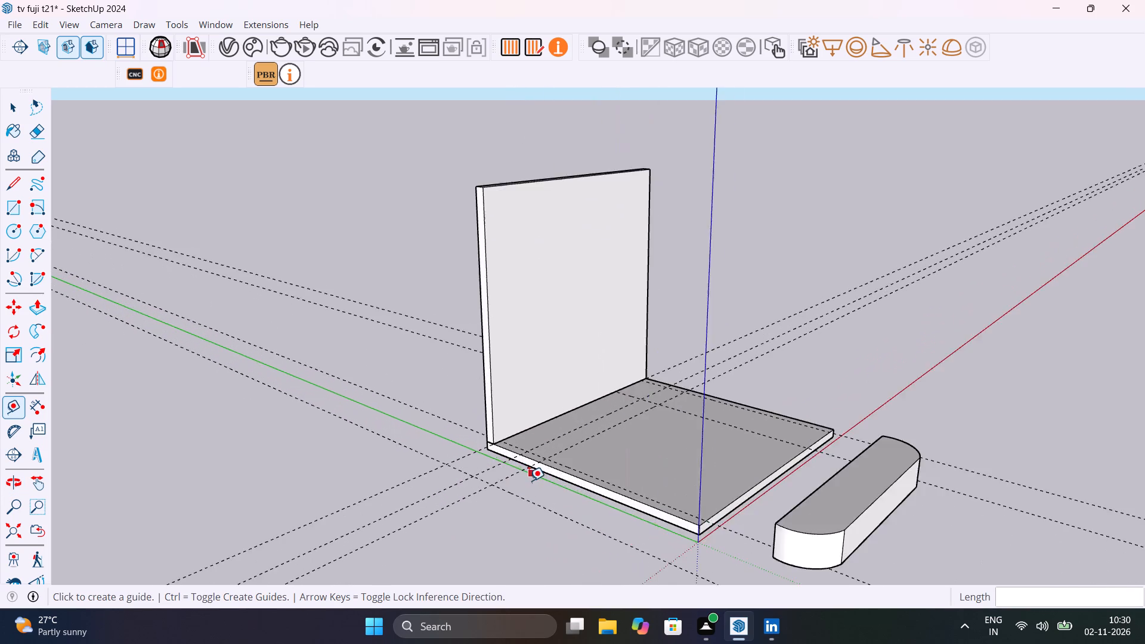
pyautogui.scroll(10, 529, 481)
pyautogui.press('space')
pyautogui.doubleClick(599, 457)
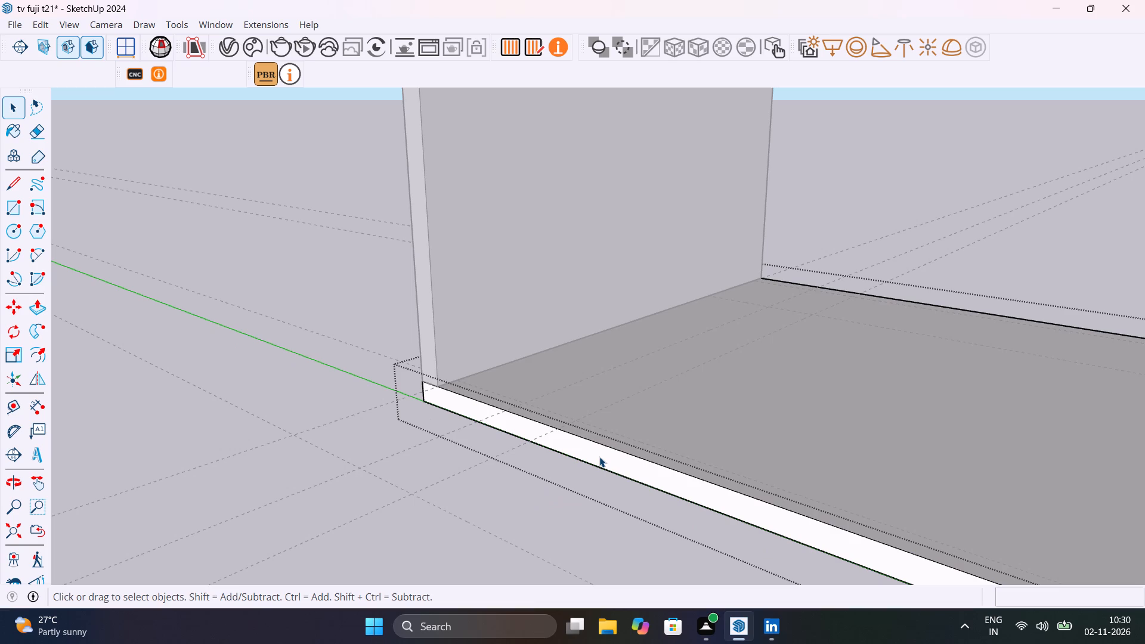
pyautogui.click(599, 457)
pyautogui.press('p')
pyautogui.click(599, 457)
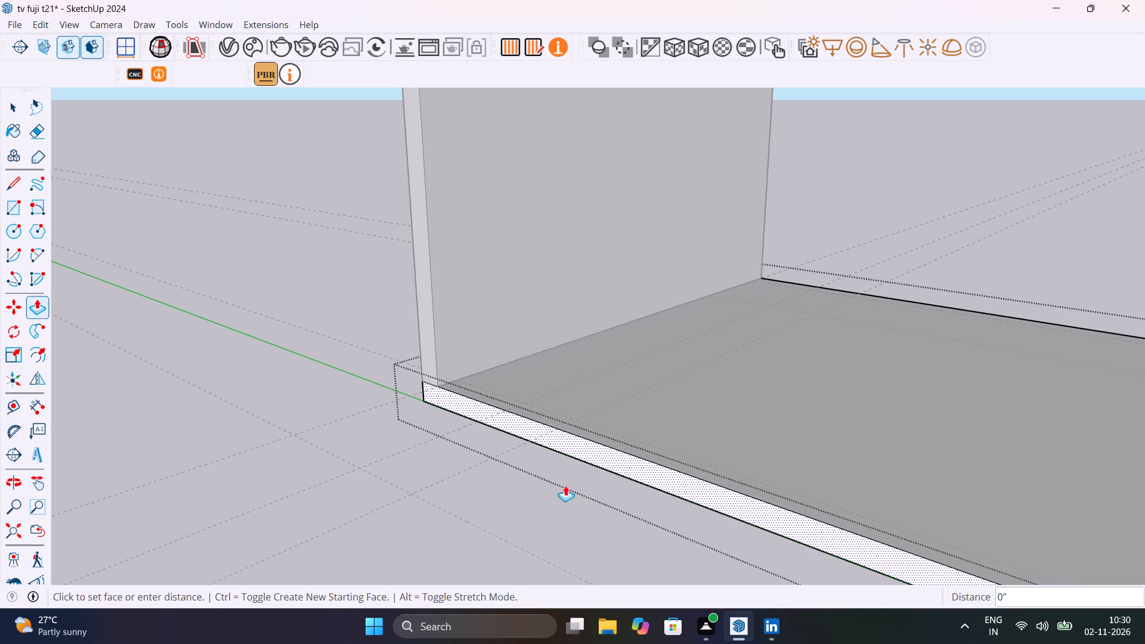
pyautogui.click(518, 552)
pyautogui.press('space')
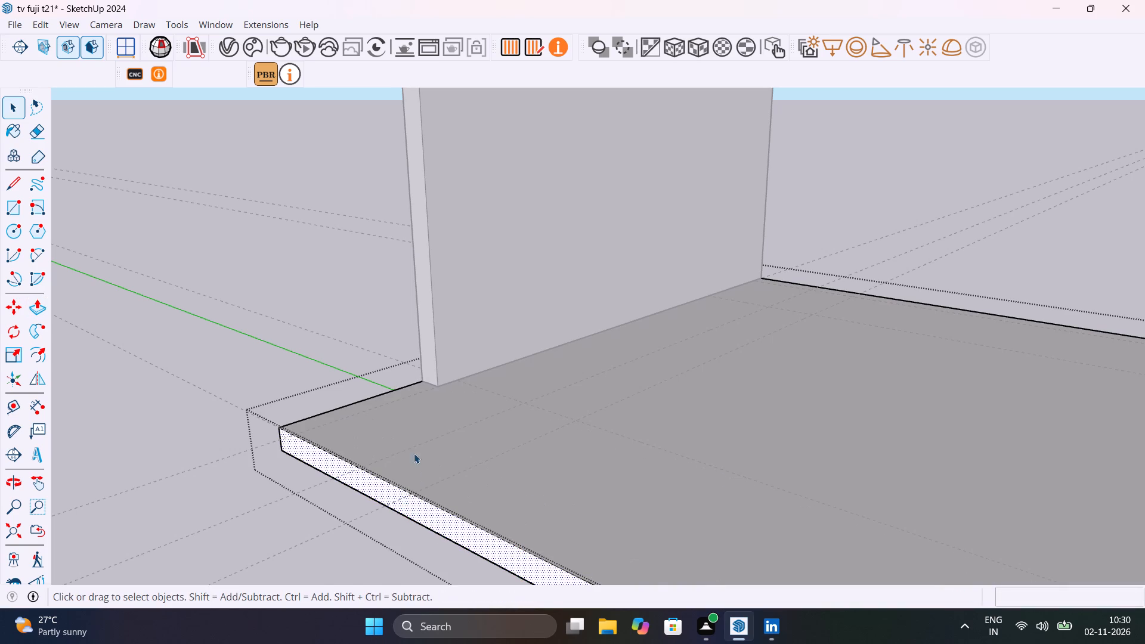
# Extend the back wall's end face with Push/Pull until it lines up with the extended slab edge.
pyautogui.click(423, 338)
pyautogui.doubleClick(426, 339)
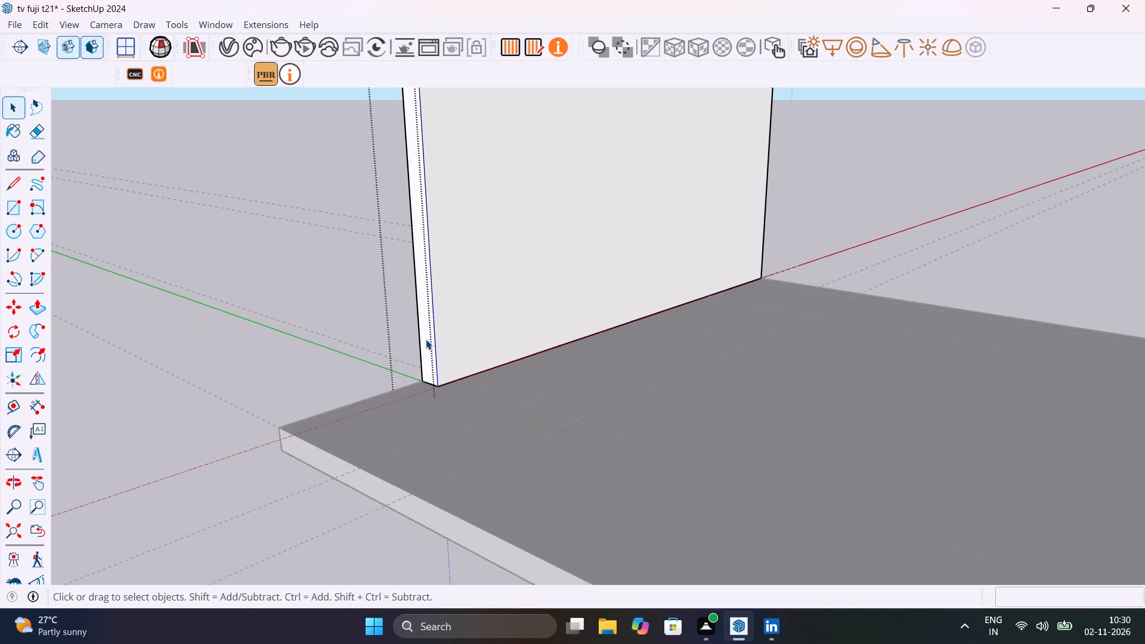
pyautogui.click(426, 339)
pyautogui.click(426, 339)
pyautogui.press('p')
pyautogui.click(426, 342)
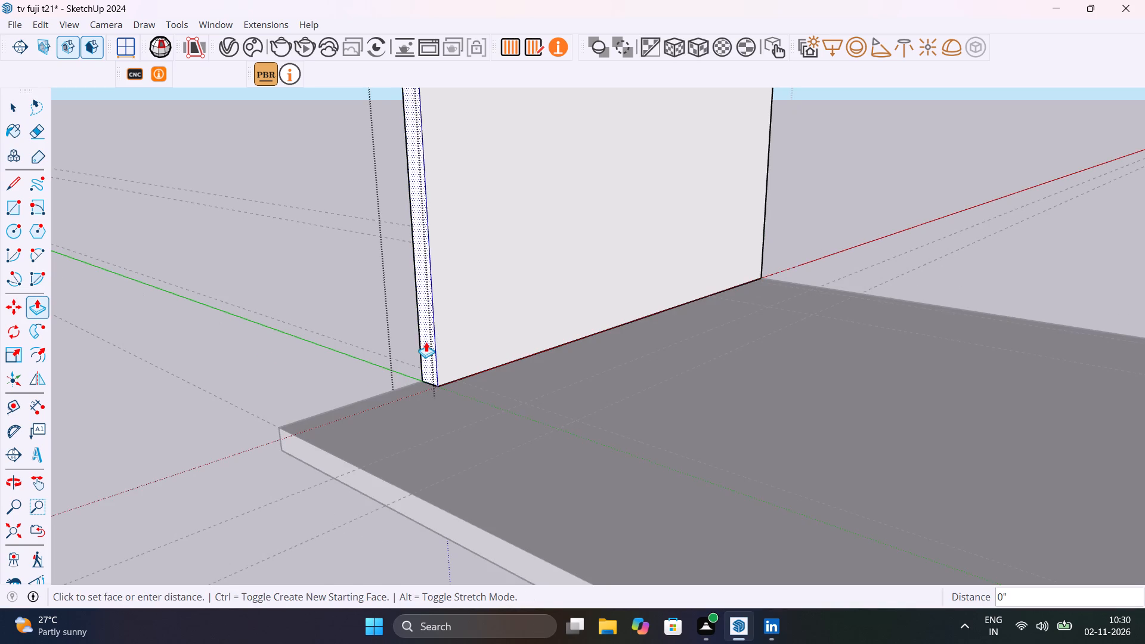
pyautogui.click(366, 472)
pyautogui.press('space')
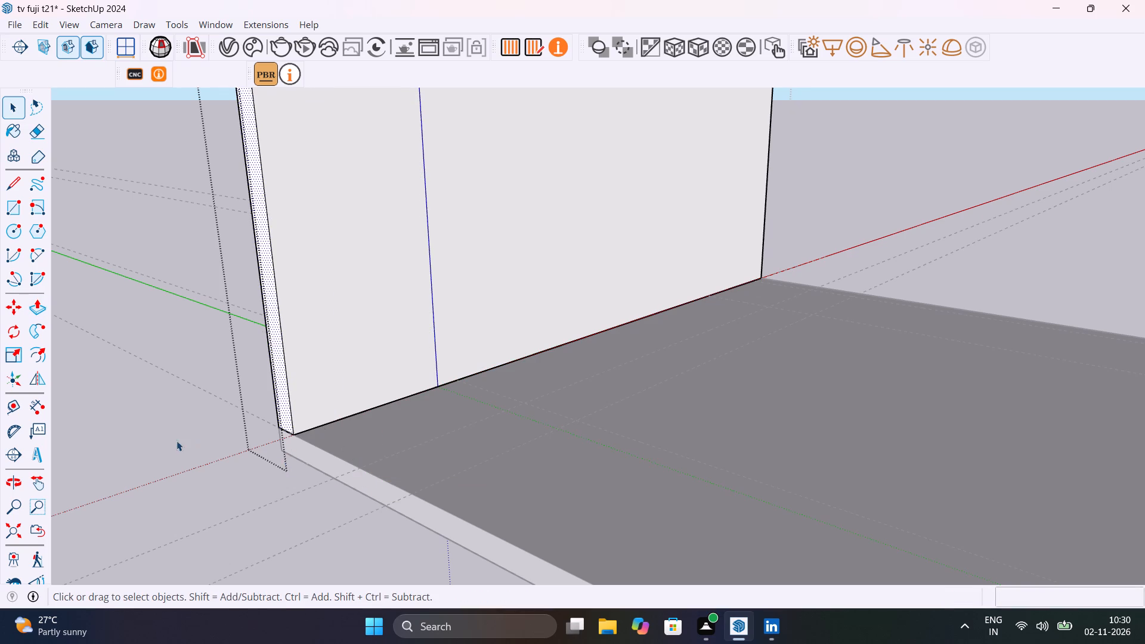
pyautogui.click(173, 439)
# Delete the old guide crossing the floor slab near its former side edge.
pyautogui.scroll(-9, 236, 441)
pyautogui.moveTo(401, 462); pyautogui.dragTo(252, 519, button='middle')
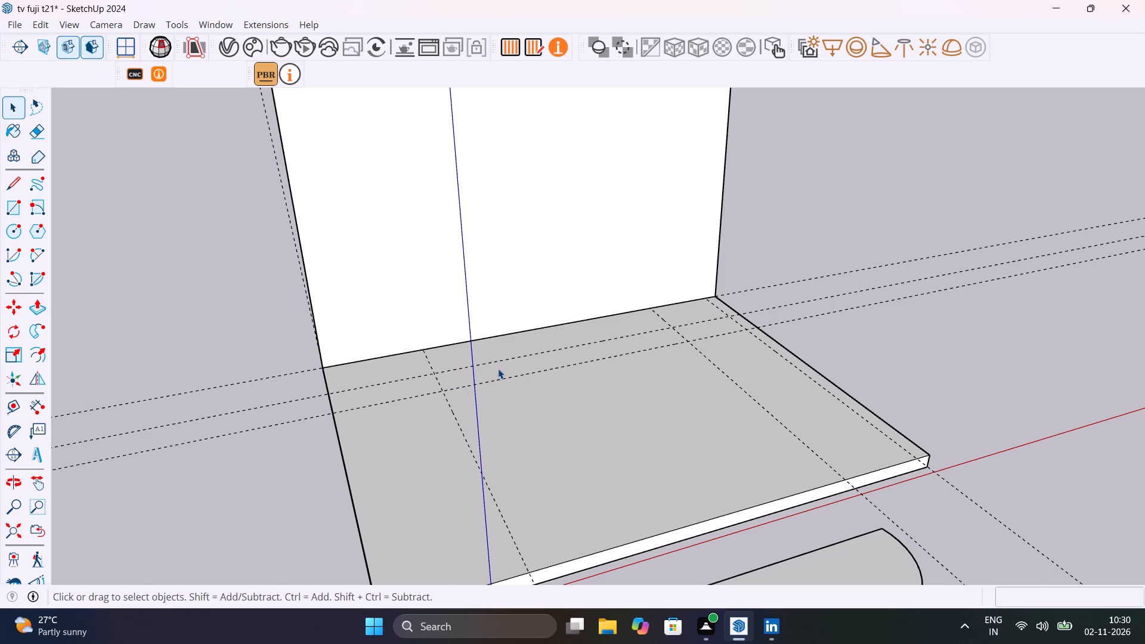
pyautogui.scroll(6, 498, 368)
pyautogui.moveTo(512, 377); pyautogui.dragTo(691, 372, button='middle')
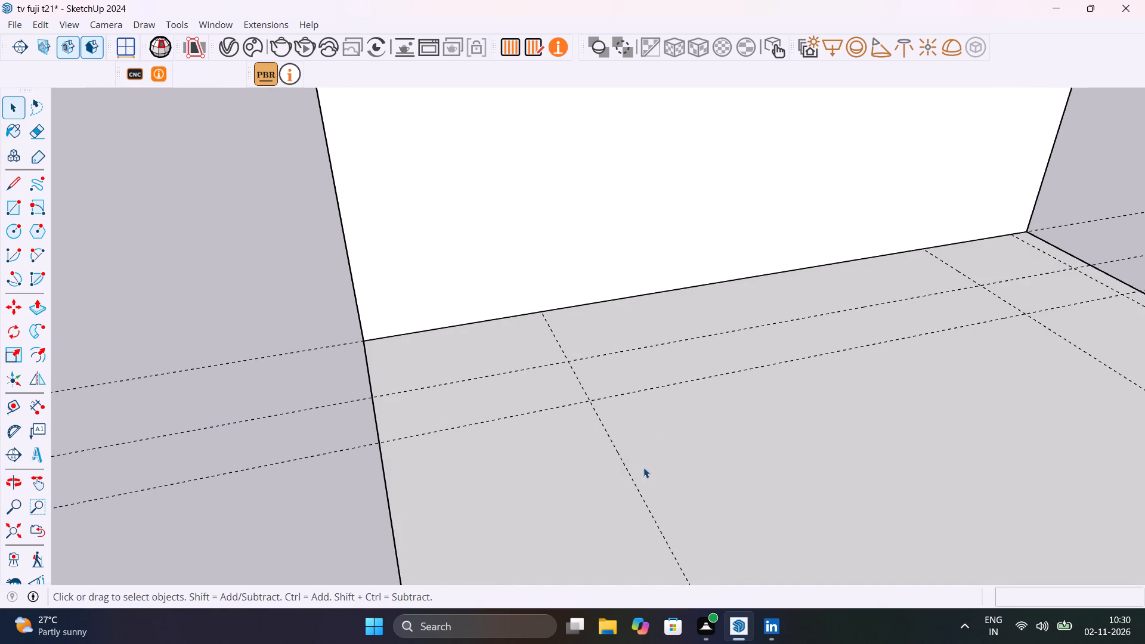
pyautogui.click(643, 500)
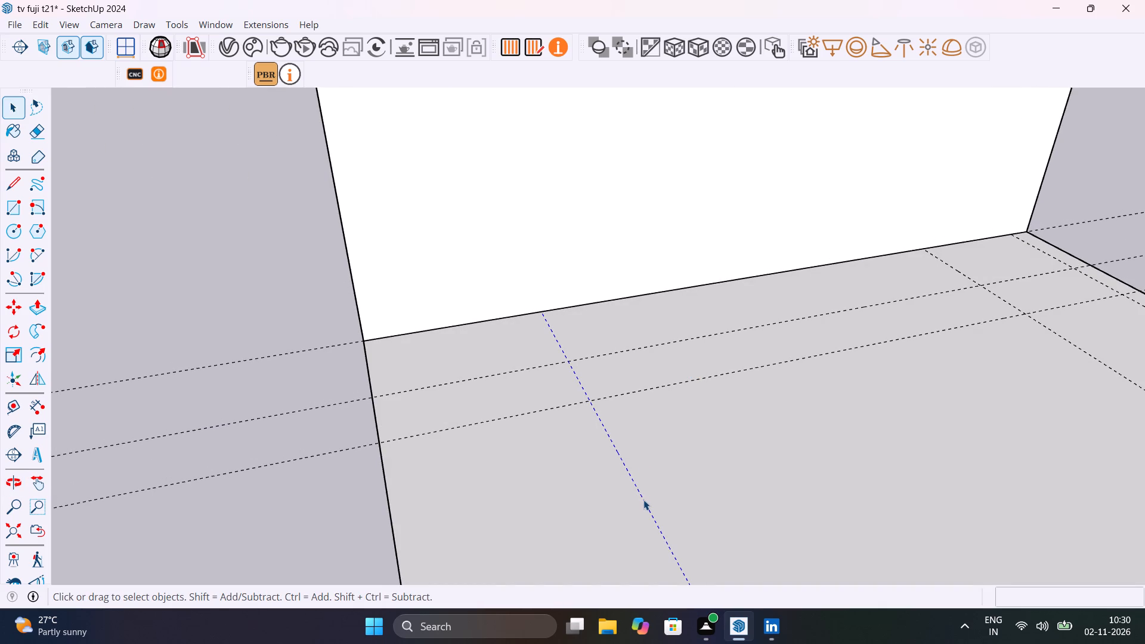
pyautogui.press('Delete')
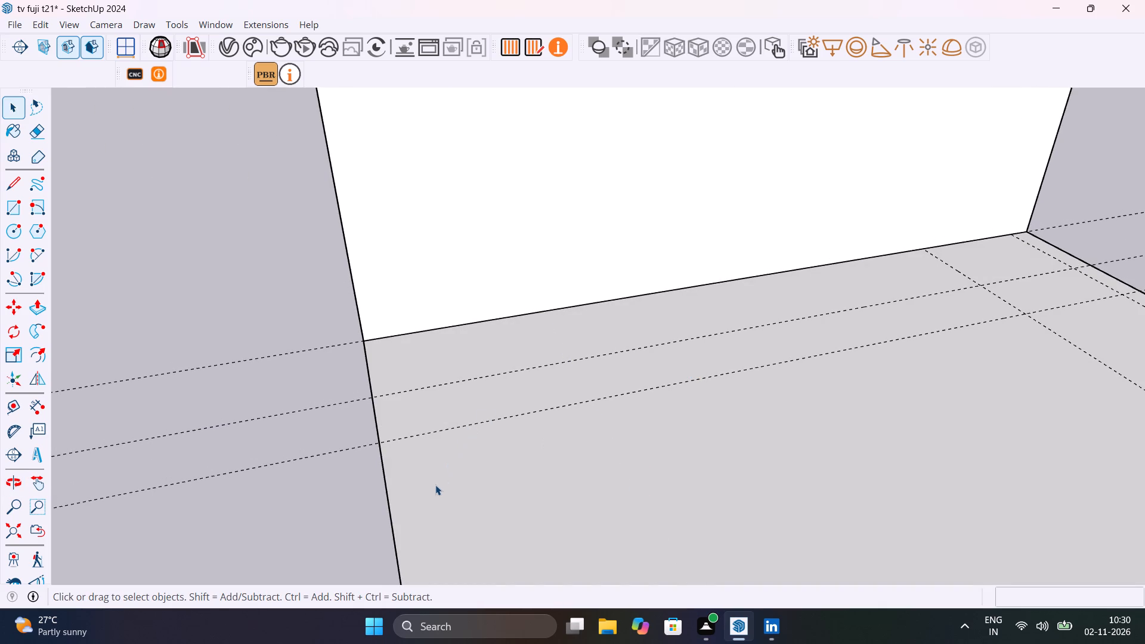
# Place a guide 4.5" outside the extended side edge of the floor slab.
pyautogui.press('t')
pyautogui.click(392, 516)
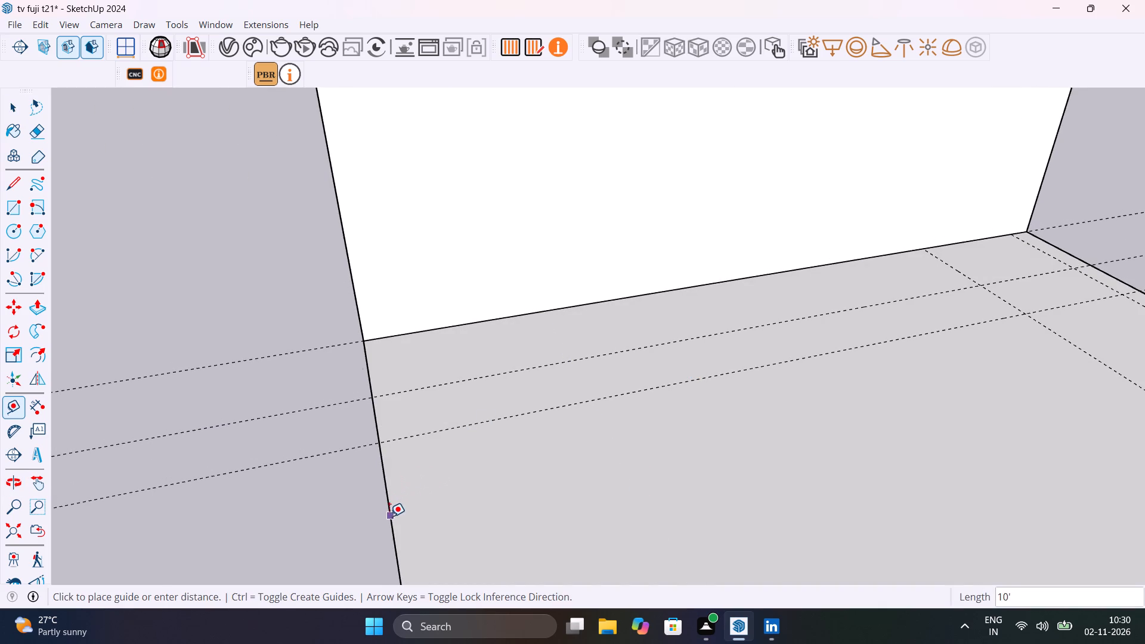
pyautogui.write('4.5"')
pyautogui.press('Return')
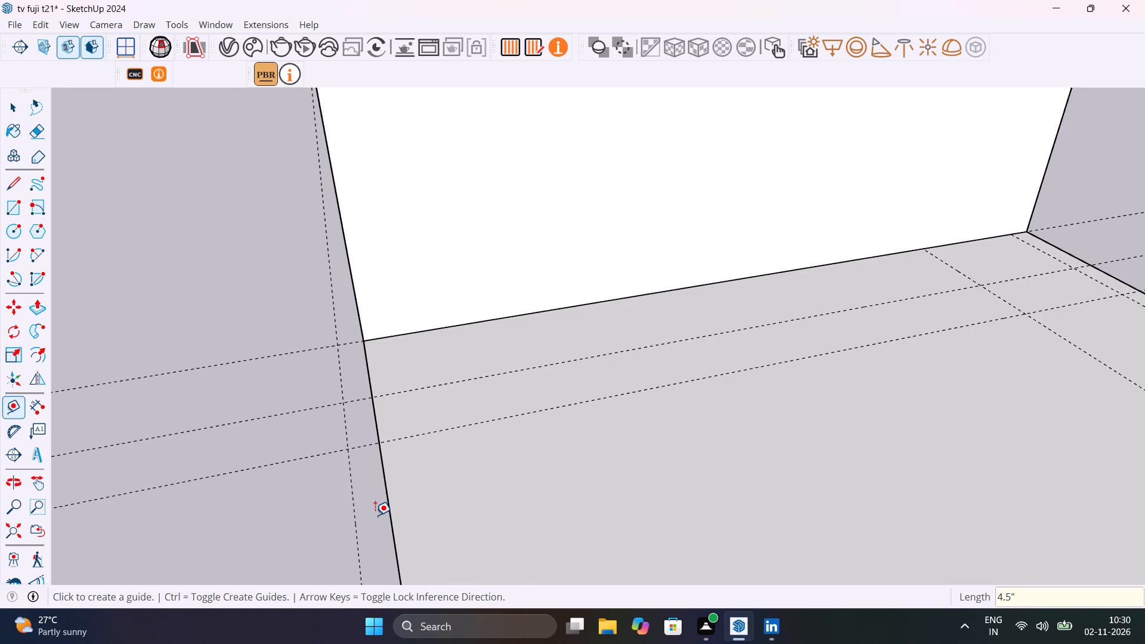
# Place a parallel guide 4 1/2" back from the outer guide, along the slab's extended side edge.
pyautogui.moveTo(385, 470); pyautogui.dragTo(409, 477, button='middle')
pyautogui.scroll(1, 409, 478)
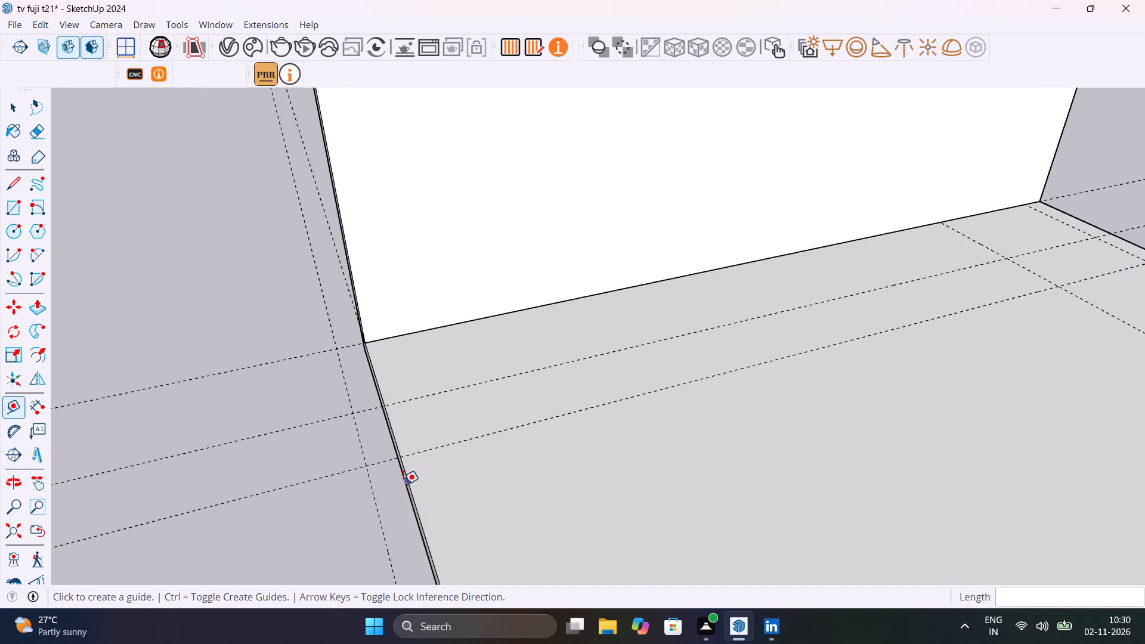
pyautogui.click(382, 516)
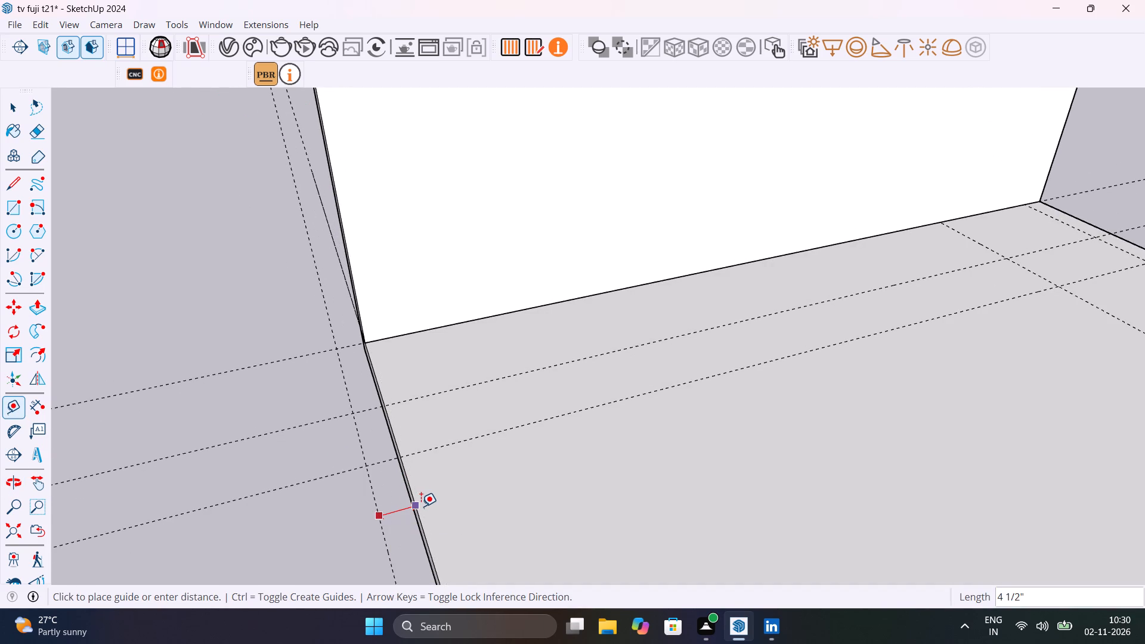
pyautogui.click(421, 506)
# Push/Pull the slab's side face outward 4 1/2" to the outer guide, leaving the back wall as is.
pyautogui.moveTo(394, 434); pyautogui.dragTo(497, 411, button='middle')
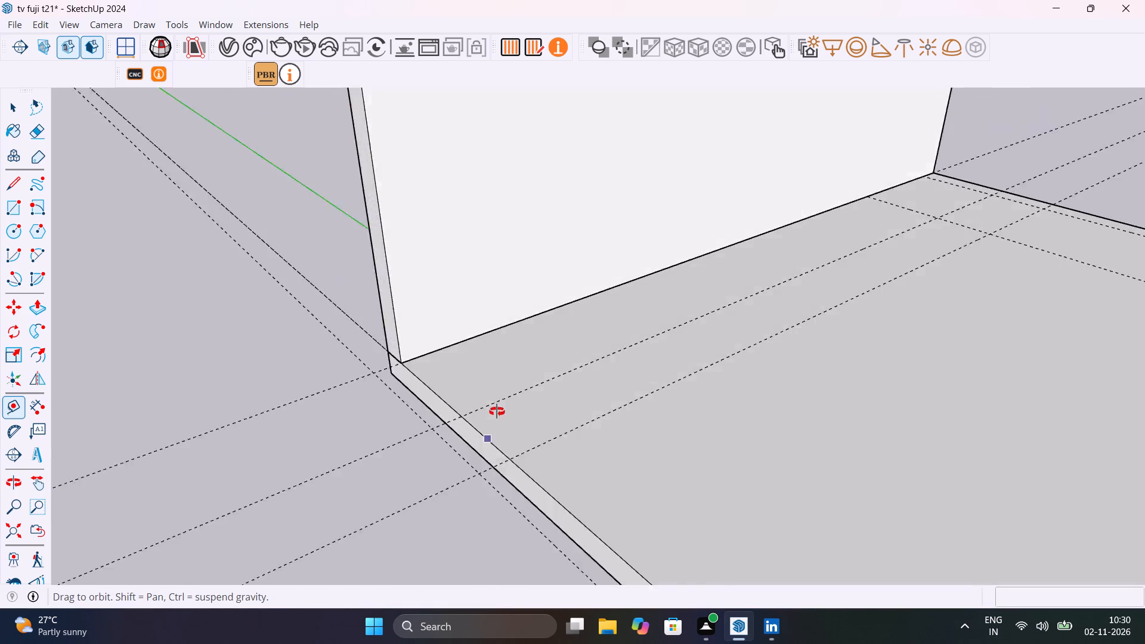
pyautogui.moveTo(497, 411); pyautogui.dragTo(559, 391, button='middle')
pyautogui.scroll(1, 559, 391)
pyautogui.press('space')
pyautogui.click(583, 434)
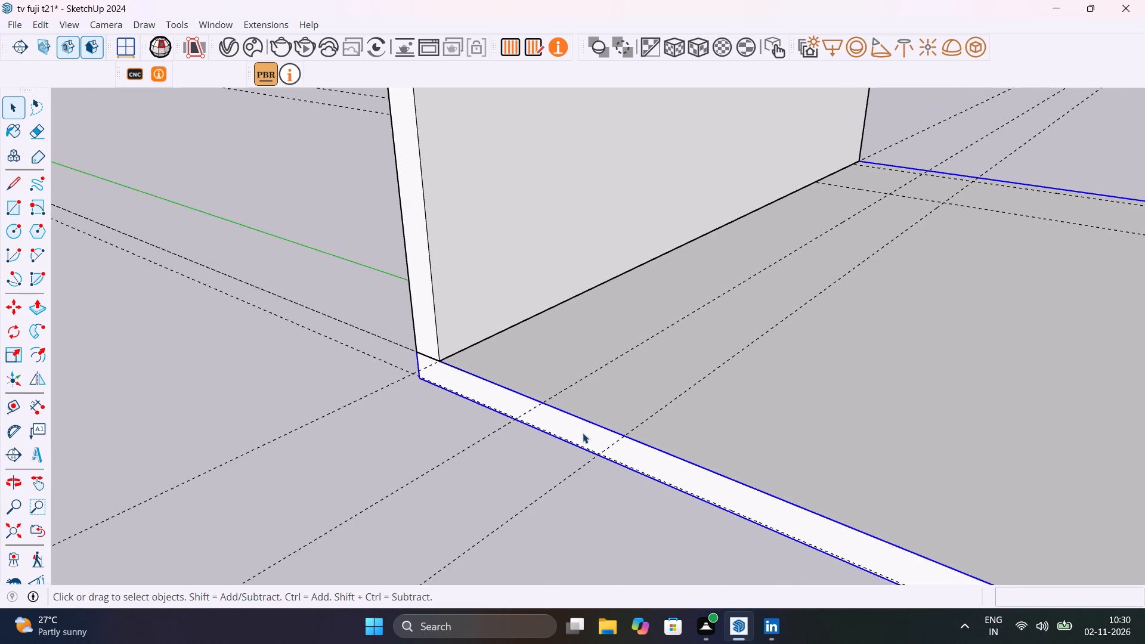
pyautogui.tripleClick(583, 433)
pyautogui.click(583, 433)
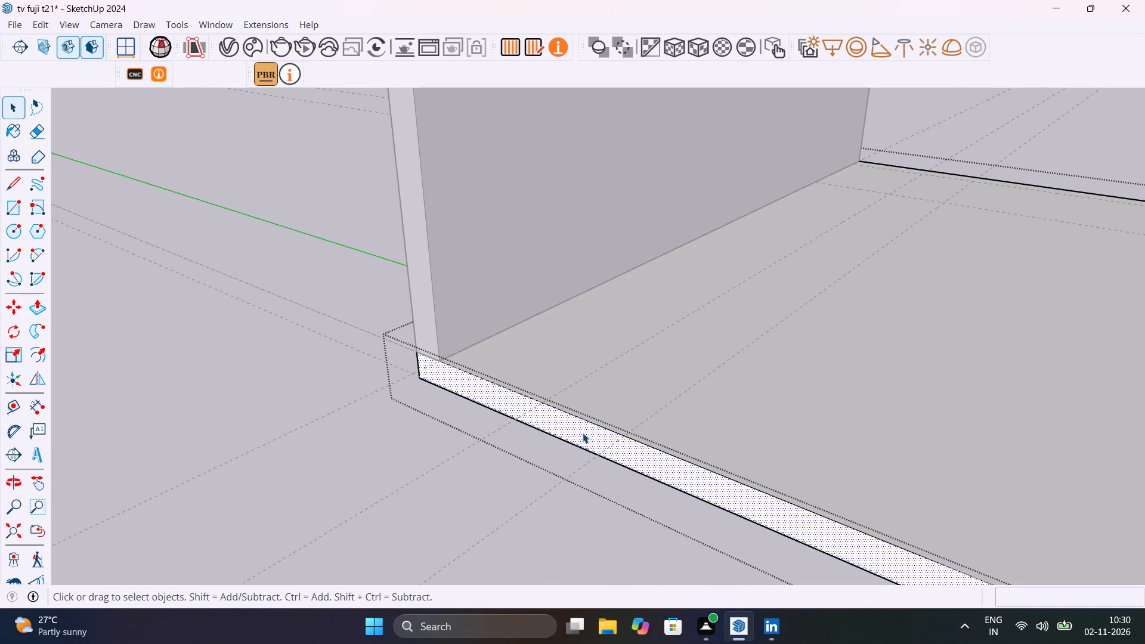
pyautogui.press('p')
pyautogui.click(583, 433)
pyautogui.click(581, 442)
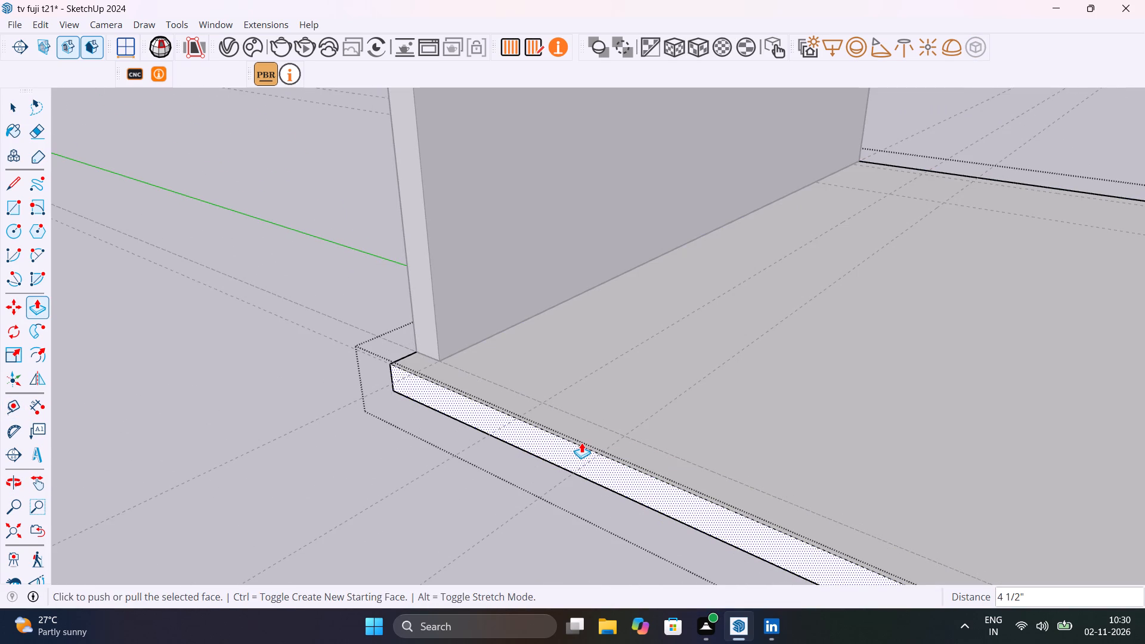
pyautogui.press('space')
pyautogui.click(216, 356)
# Draw a 10' by 1'6" rectangle on the floor against the back wall, from its base corner to the guide intersection.
pyautogui.scroll(-5, 241, 360)
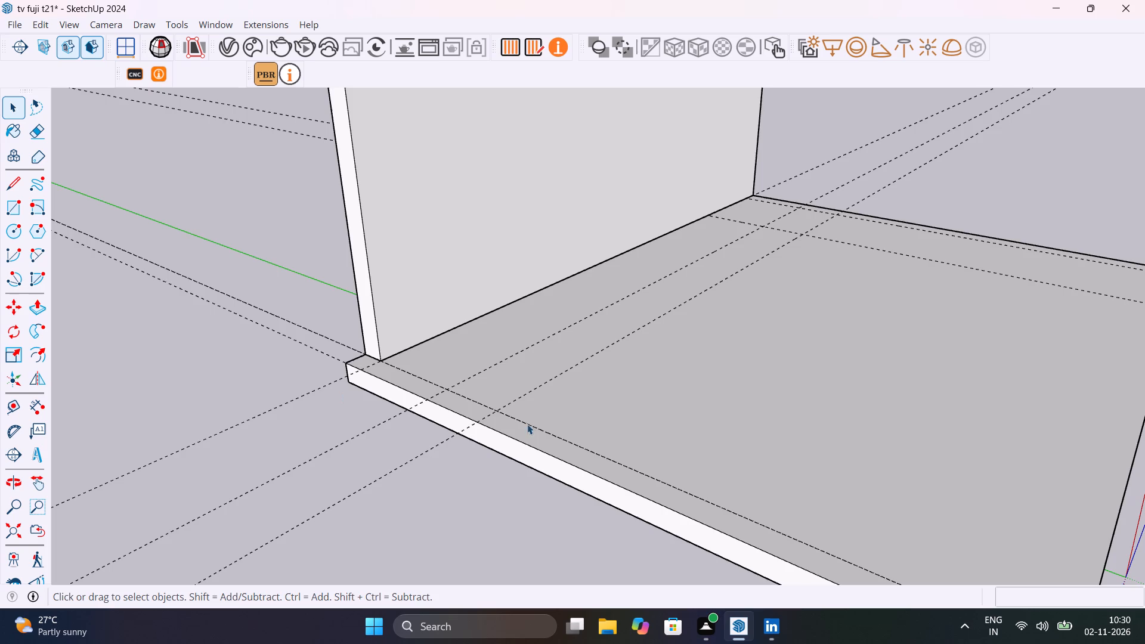
pyautogui.moveTo(359, 491); pyautogui.dragTo(258, 524, button='middle')
pyautogui.scroll(5, 329, 350)
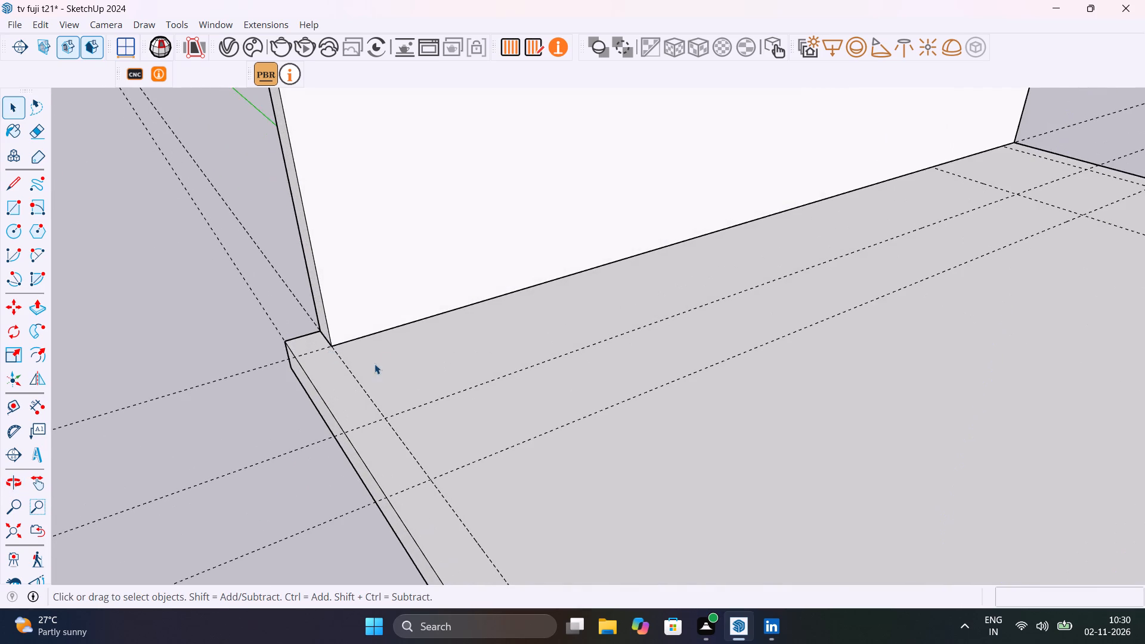
pyautogui.keyDown('shift'); pyautogui.moveTo(377, 364); pyautogui.dragTo(457, 373, button='middle'); pyautogui.keyUp('shift')
pyautogui.scroll(-5, 460, 371)
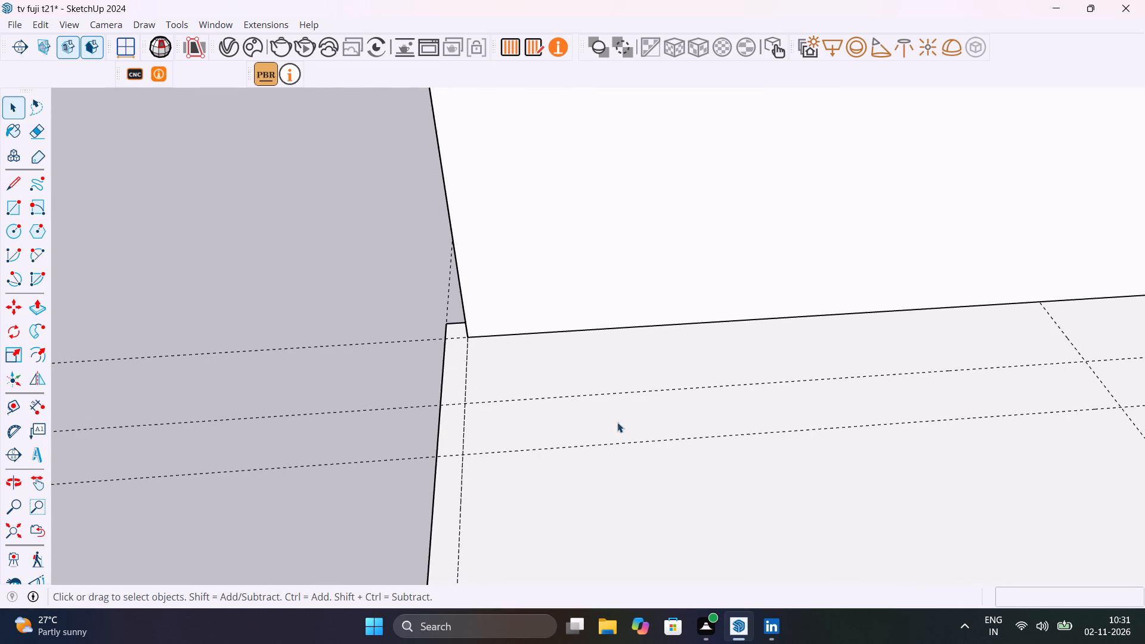
pyautogui.keyDown('shift'); pyautogui.moveTo(609, 422); pyautogui.dragTo(466, 426, button='middle'); pyautogui.keyUp('shift')
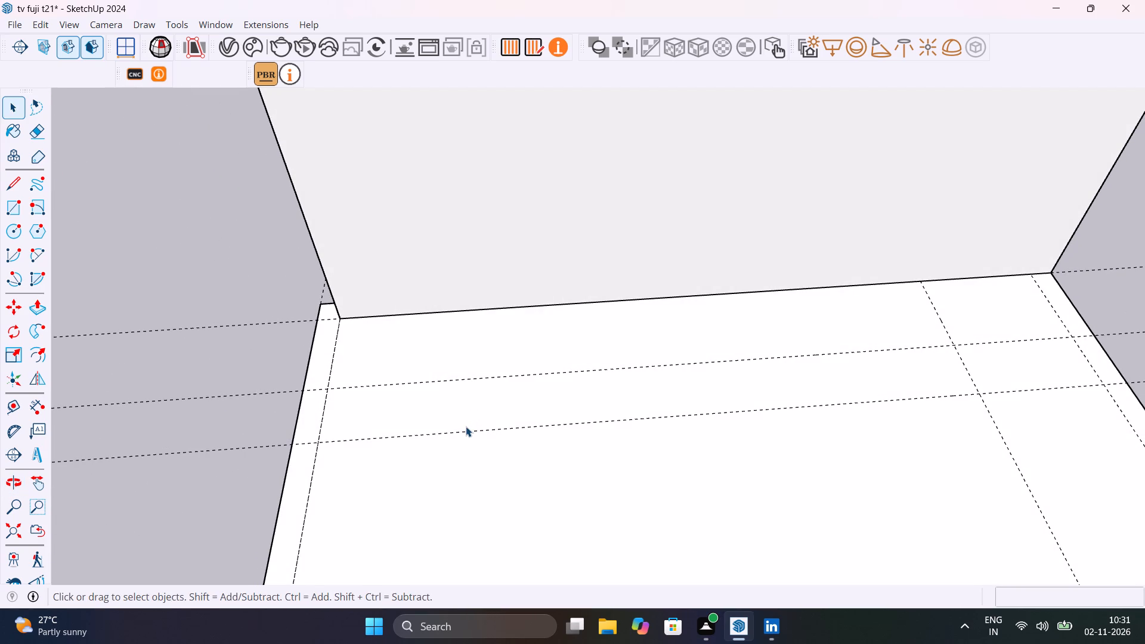
pyautogui.press('r')
pyautogui.click(342, 317)
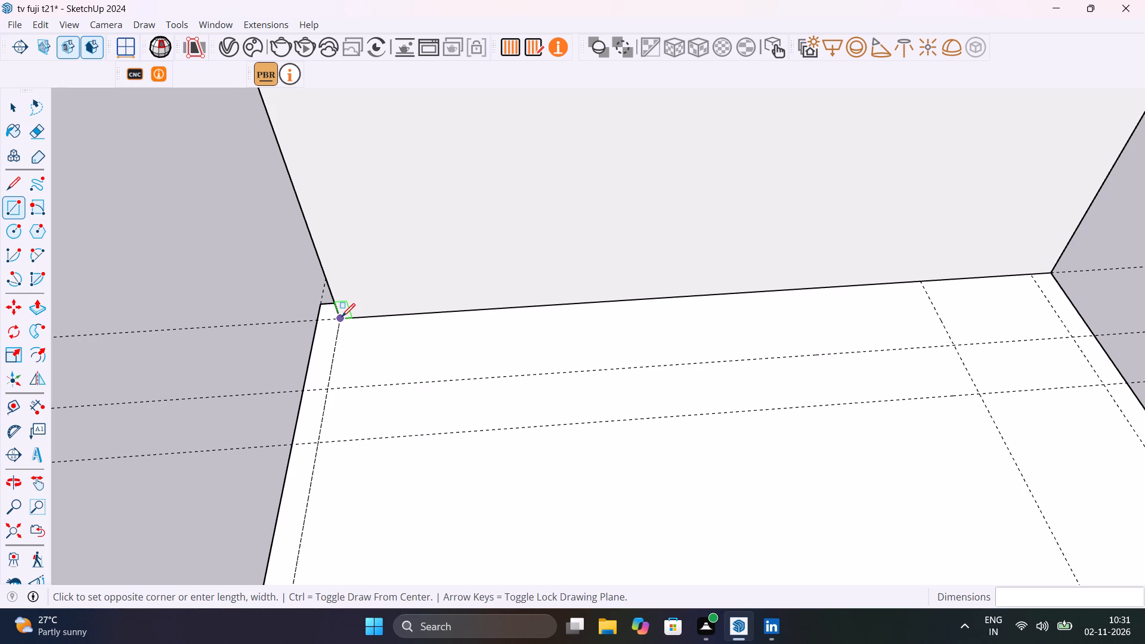
pyautogui.click(954, 345)
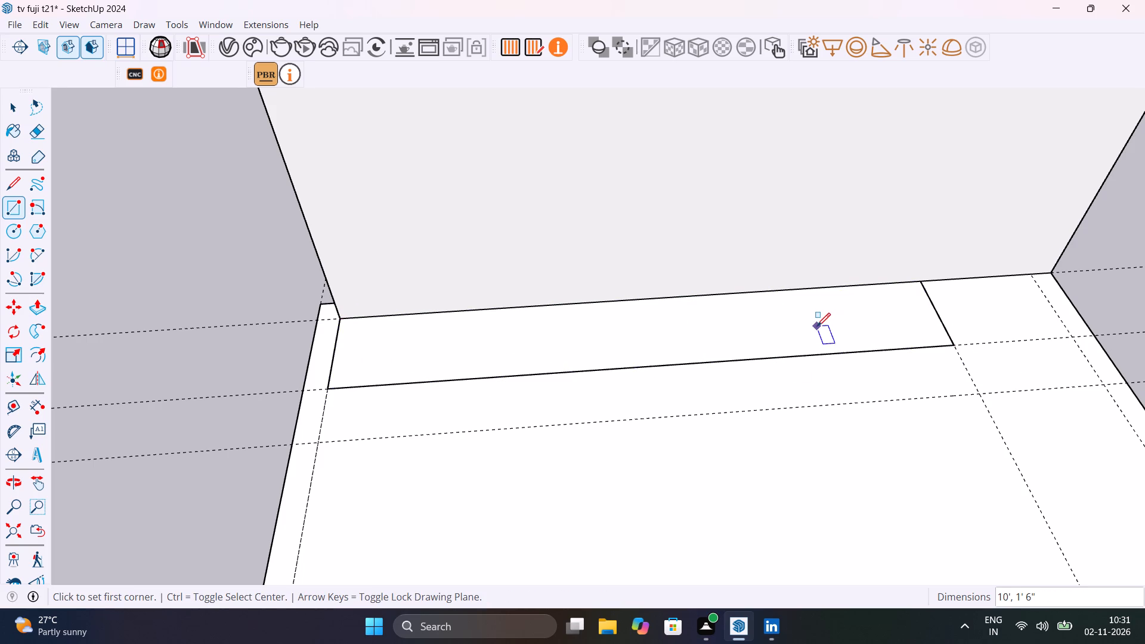
# Extrude the floor rectangle 1'6" upward into a box along the back wall.
pyautogui.press('space')
pyautogui.click(817, 326)
pyautogui.press('p')
pyautogui.click(817, 326)
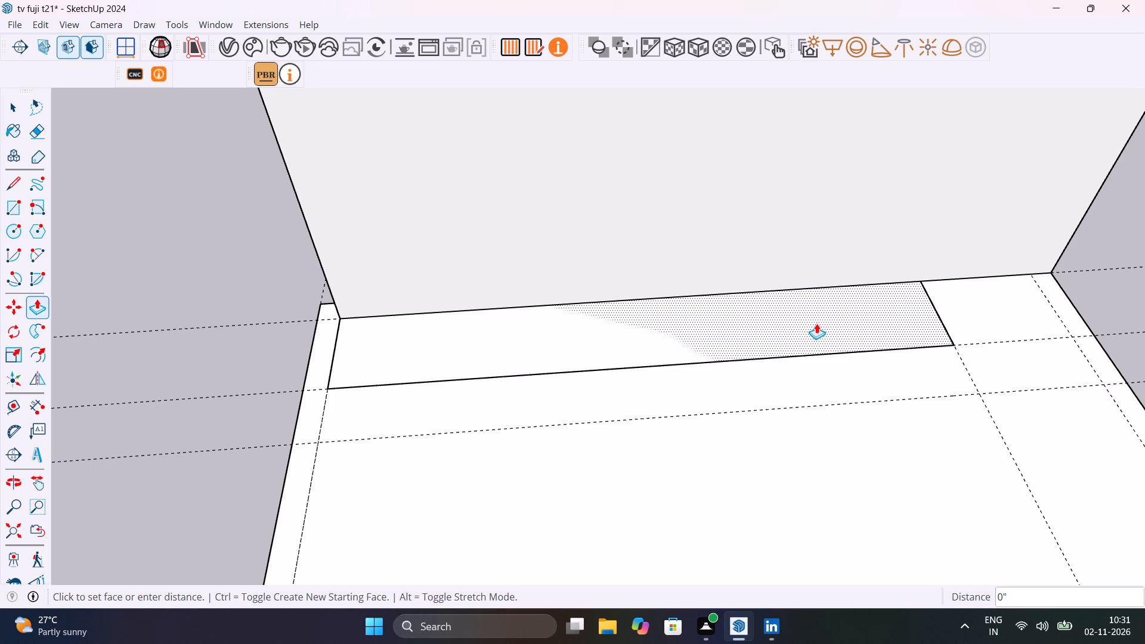
pyautogui.write('1\'6"')
pyautogui.press('Return')
pyautogui.press('space')
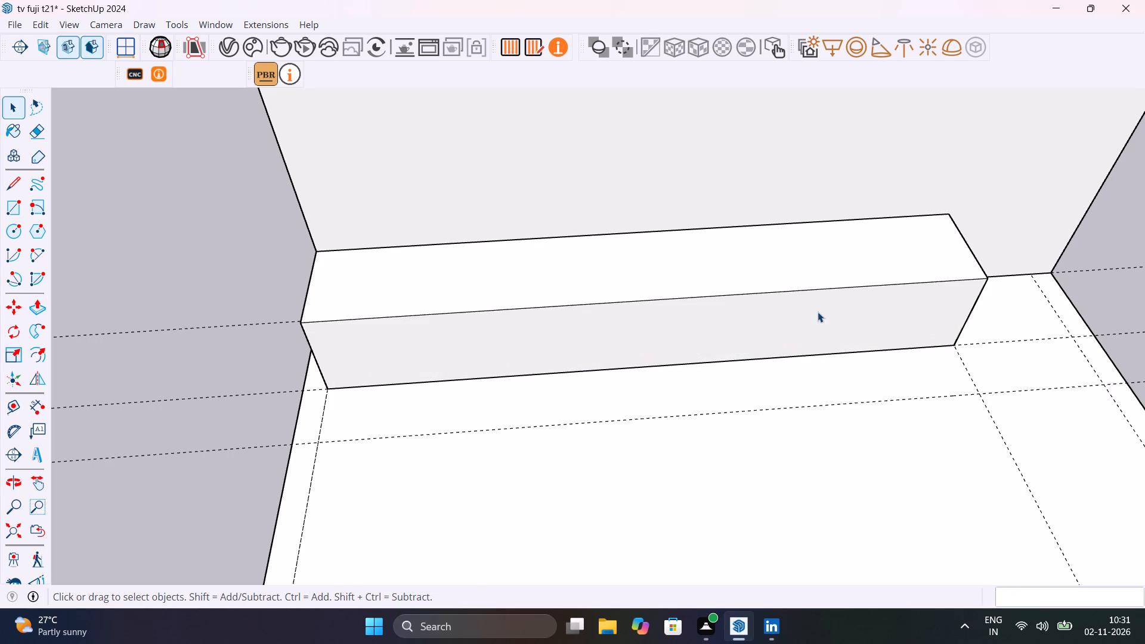
# Make the whole extruded box along the back wall a group, including all its faces and edges.
pyautogui.moveTo(856, 300); pyautogui.dragTo(1054, 161, button='middle')
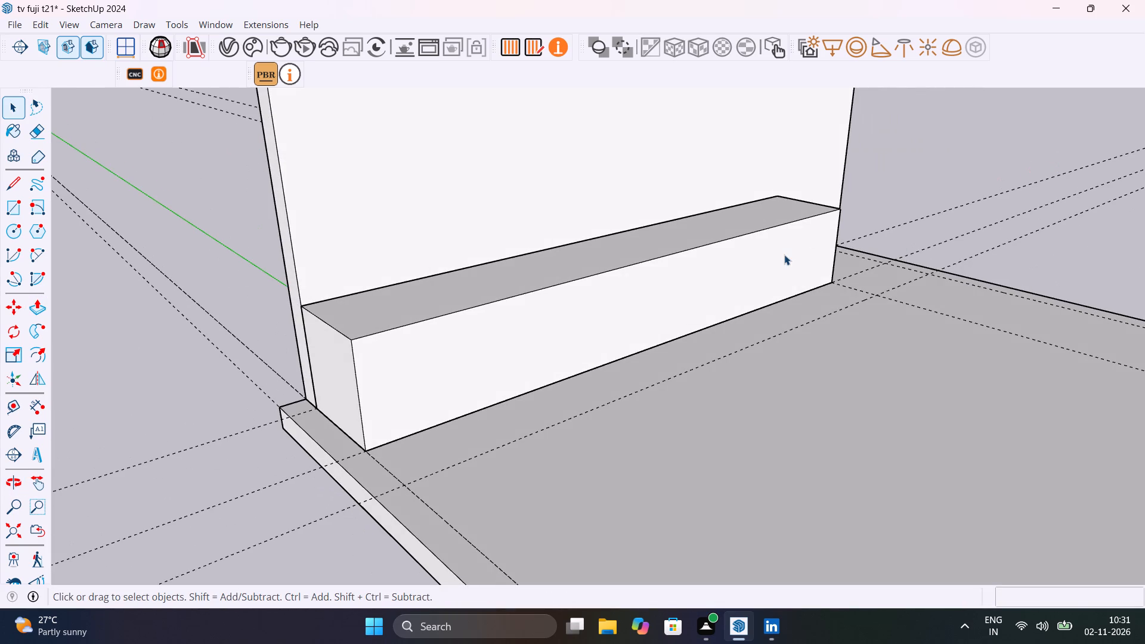
pyautogui.tripleClick(784, 255)
pyautogui.rightClick(784, 253)
pyautogui.click(852, 140)
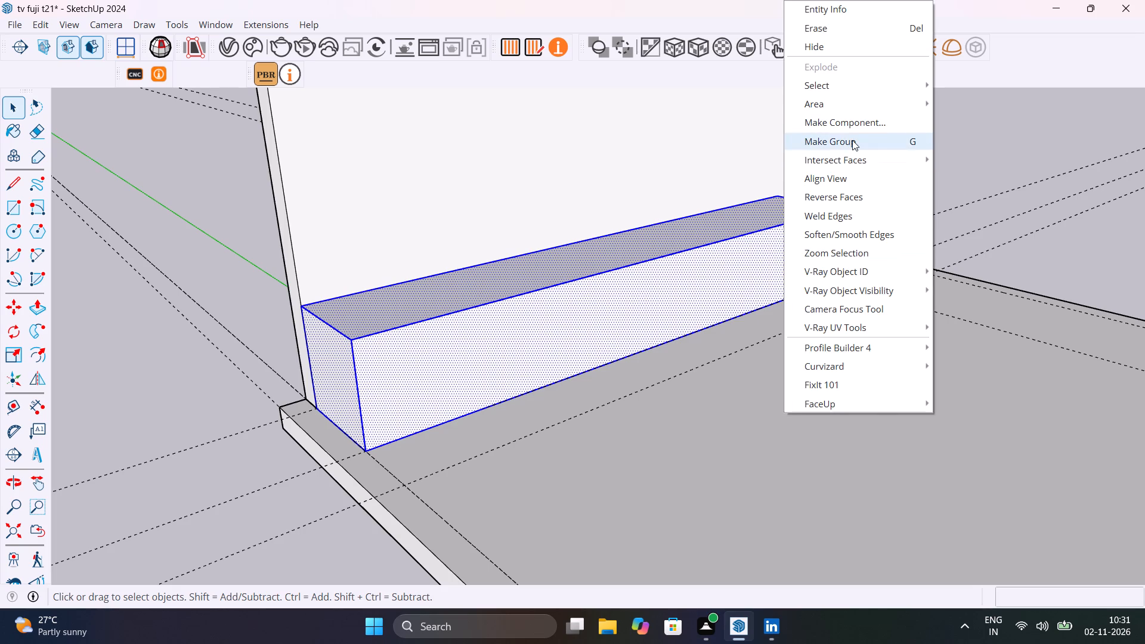
# Inside the box group, draw a 150-segment tangent arc across the top face's left front corner, with a chord of about 1' 3/16".
pyautogui.doubleClick(720, 278)
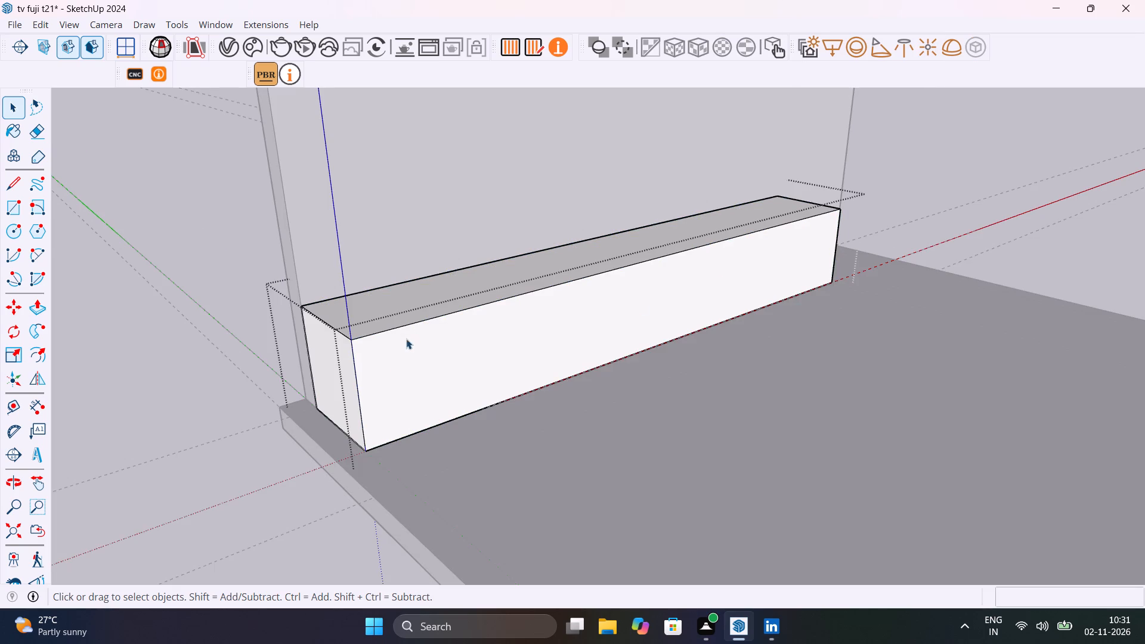
pyautogui.scroll(6, 378, 360)
pyautogui.moveTo(410, 341); pyautogui.dragTo(292, 491, button='middle')
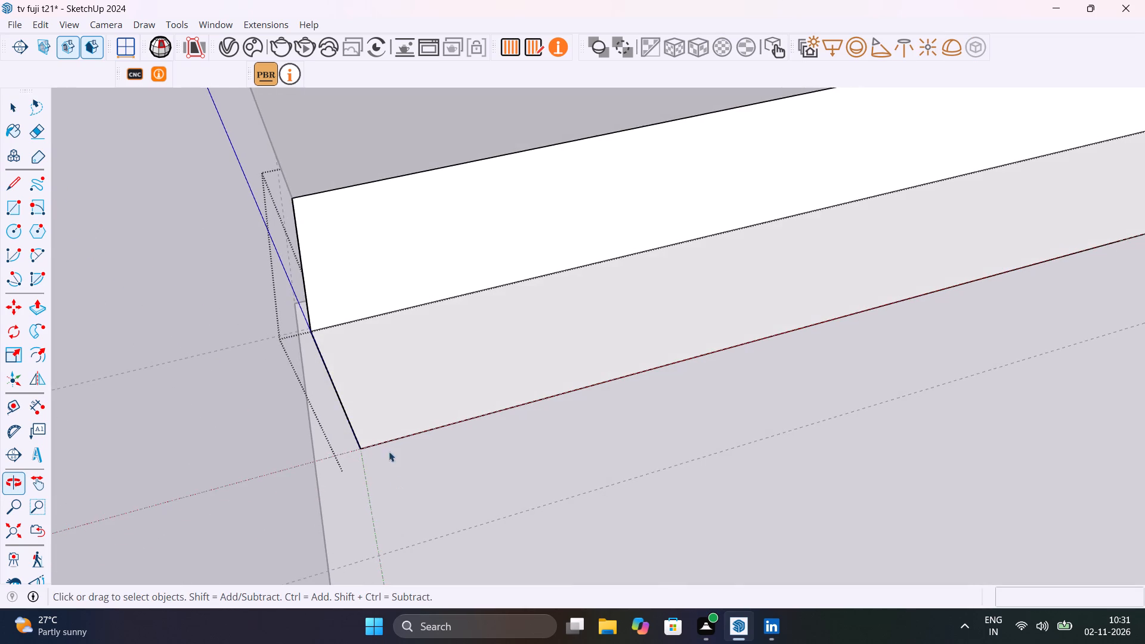
pyautogui.scroll(-6, 386, 437)
pyautogui.moveTo(510, 390); pyautogui.dragTo(627, 432, button='middle')
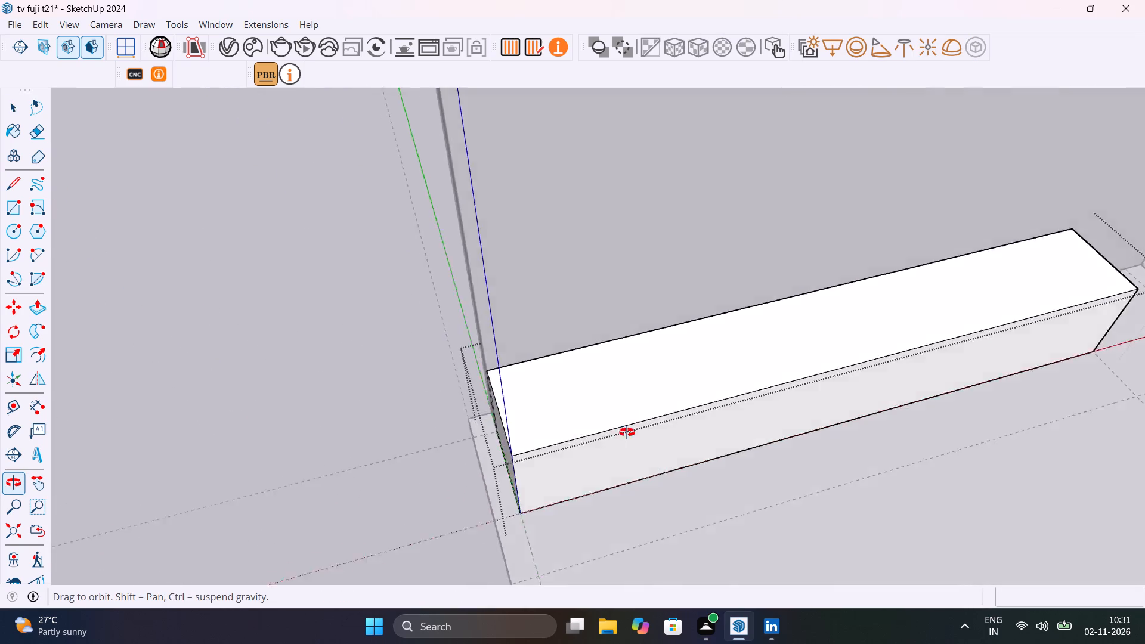
pyautogui.moveTo(627, 432); pyautogui.dragTo(673, 308, button='middle')
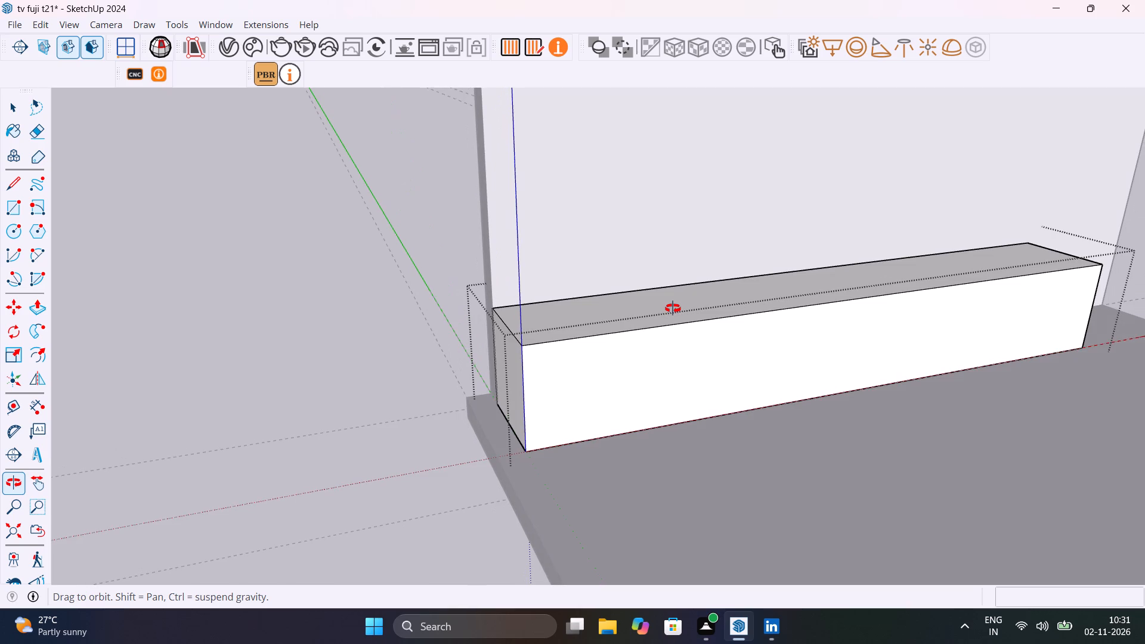
pyautogui.moveTo(673, 308); pyautogui.dragTo(661, 309, button='middle')
pyautogui.scroll(5, 595, 341)
pyautogui.moveTo(606, 349); pyautogui.dragTo(556, 421, button='middle')
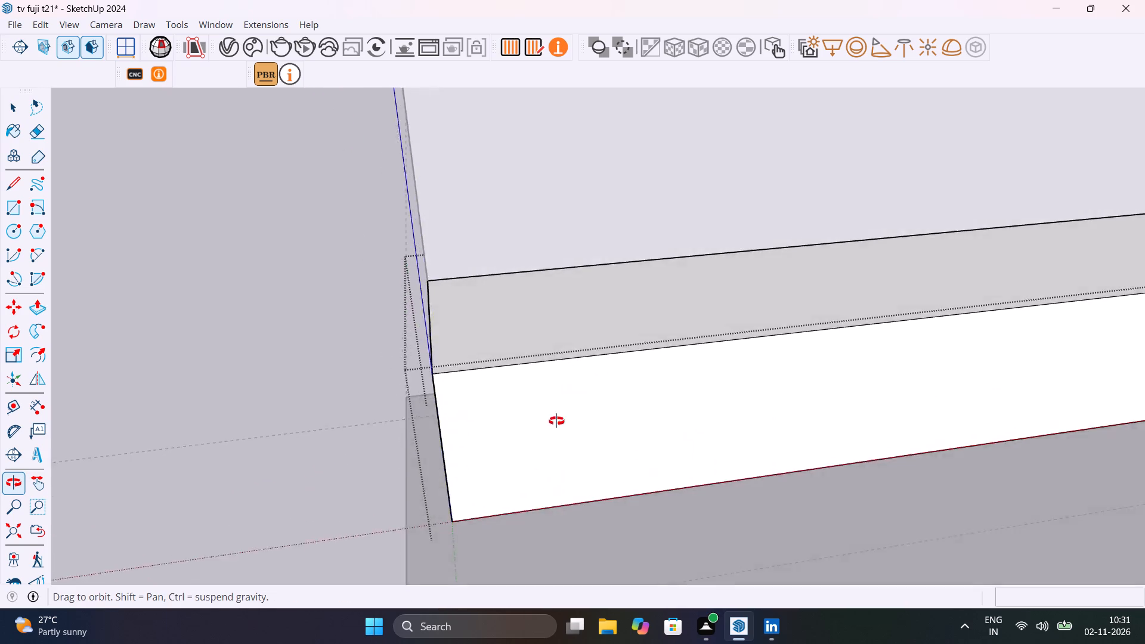
pyautogui.moveTo(556, 421); pyautogui.dragTo(487, 513, button='middle')
pyautogui.scroll(6, 442, 370)
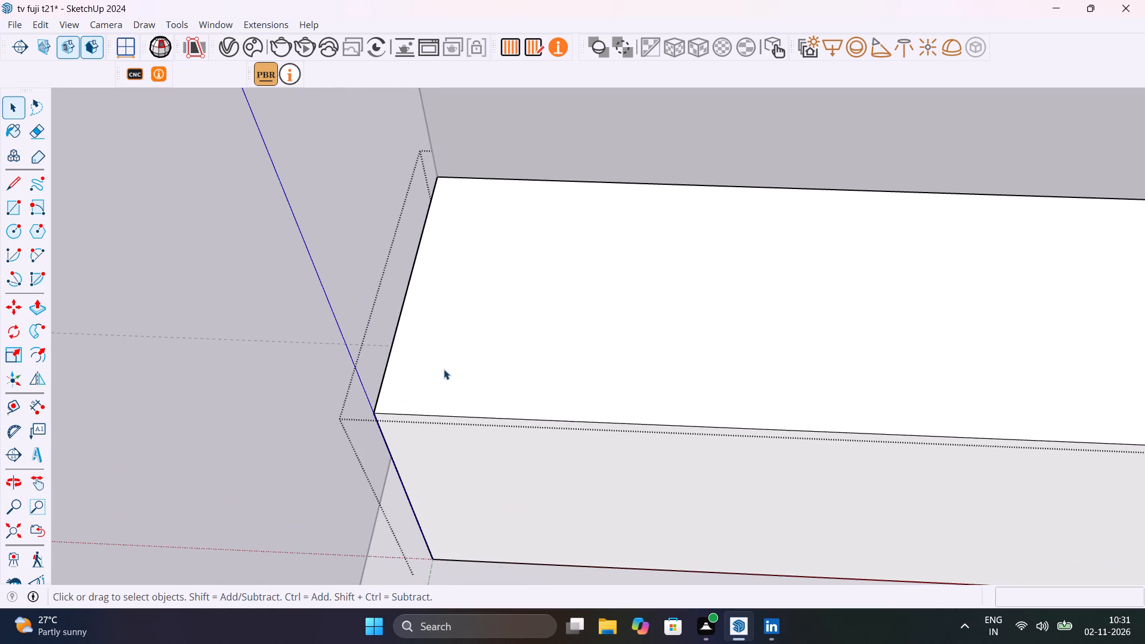
pyautogui.press('a')
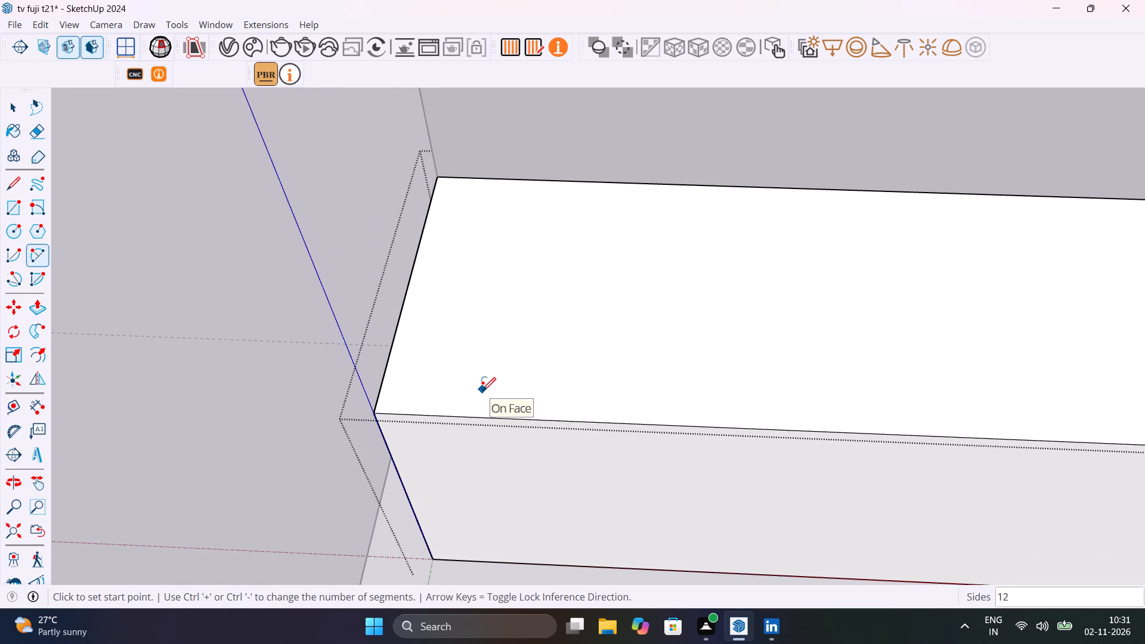
pyautogui.write('150s')
pyautogui.press('Return')
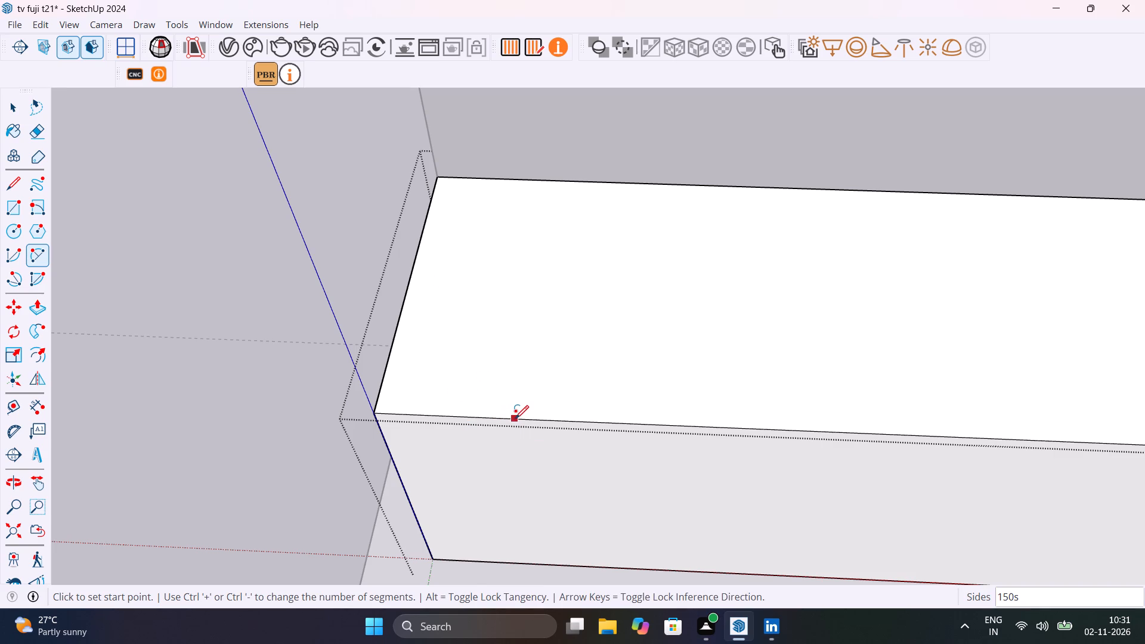
pyautogui.click(546, 422)
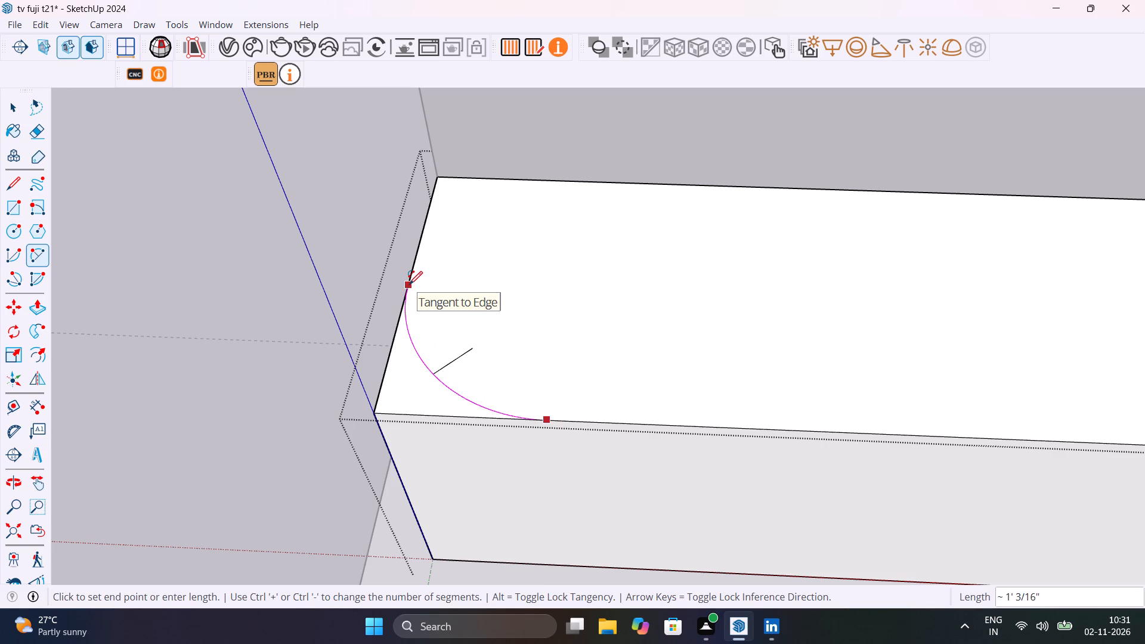
pyautogui.doubleClick(409, 284)
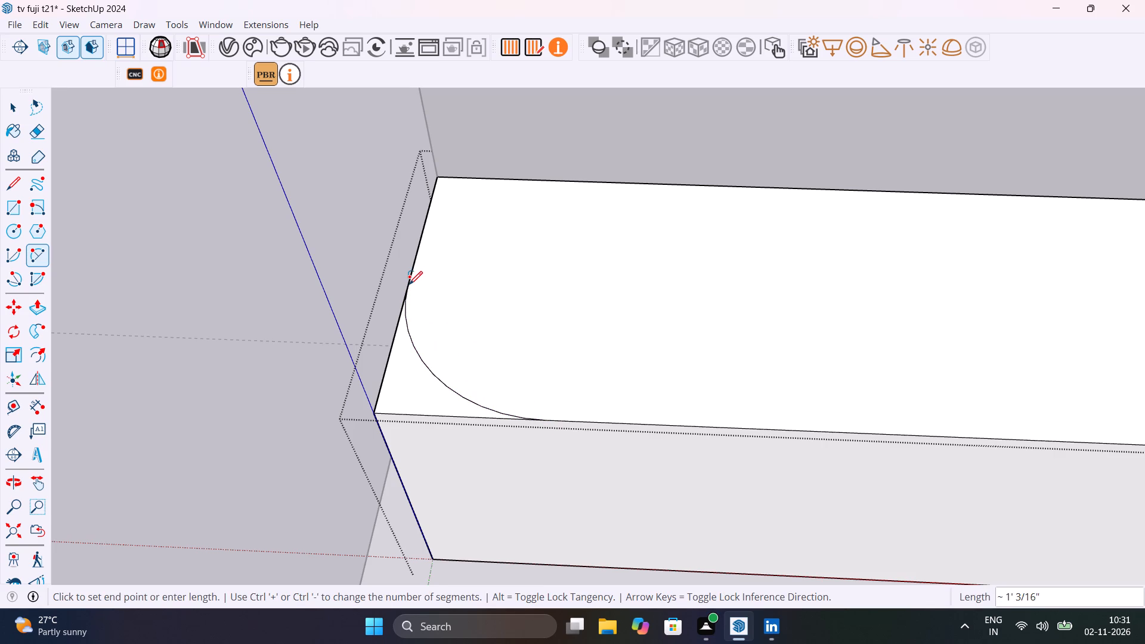
pyautogui.click(409, 284)
pyautogui.scroll(-16, 409, 284)
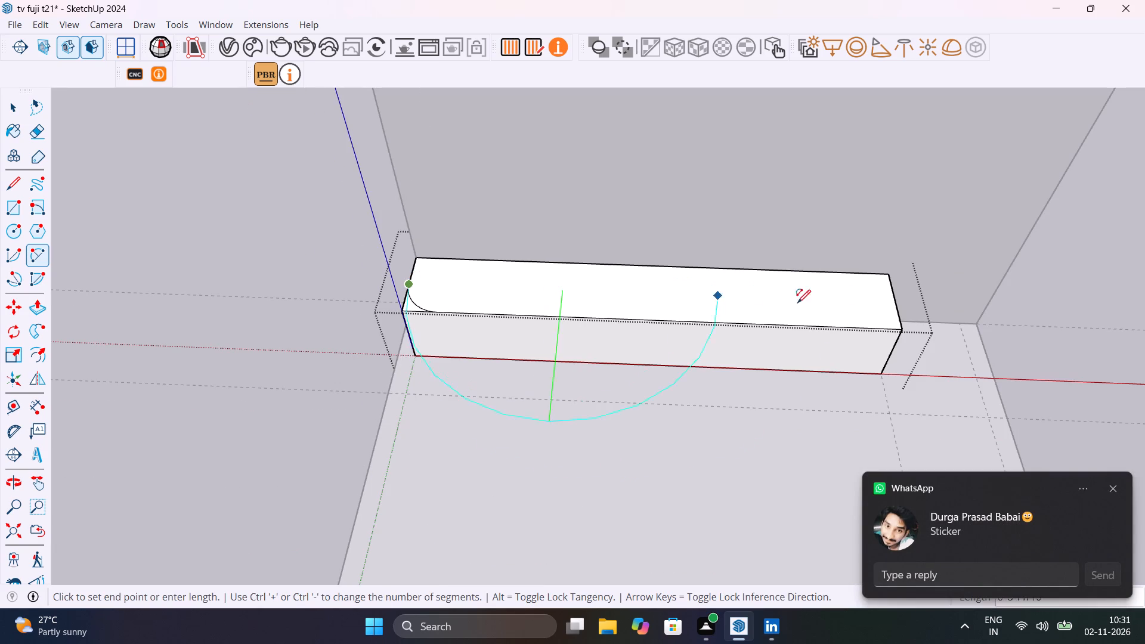
pyautogui.press('Escape')
# Draw a matching tangent arc across the right front corner of the box's top face.
pyautogui.scroll(6, 904, 317)
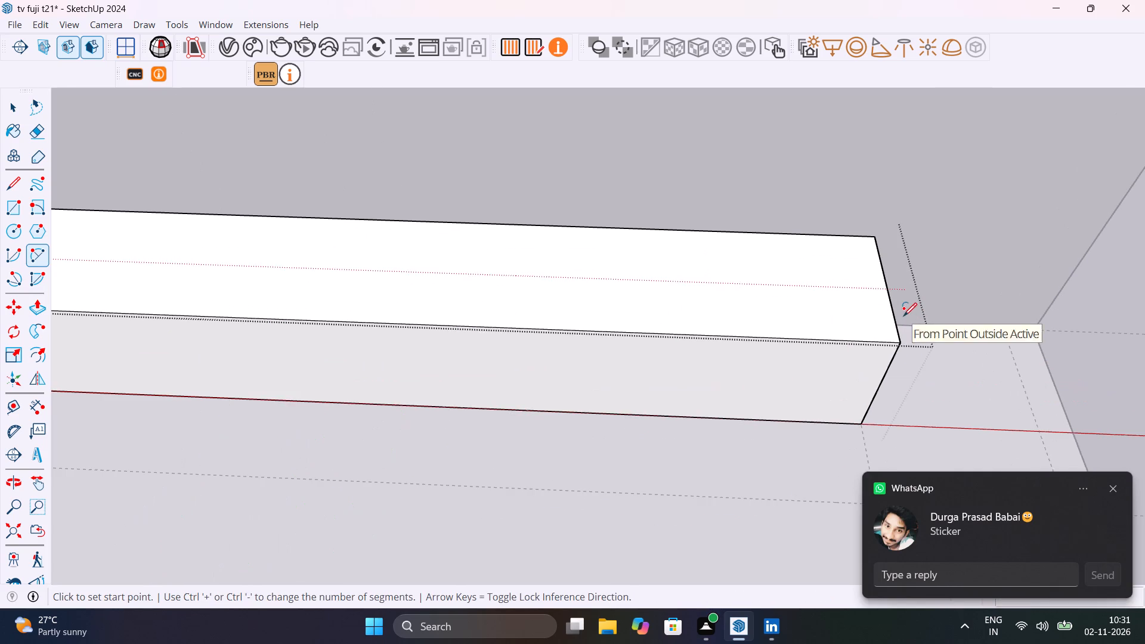
pyautogui.doubleClick(878, 323)
pyautogui.scroll(-2, 878, 322)
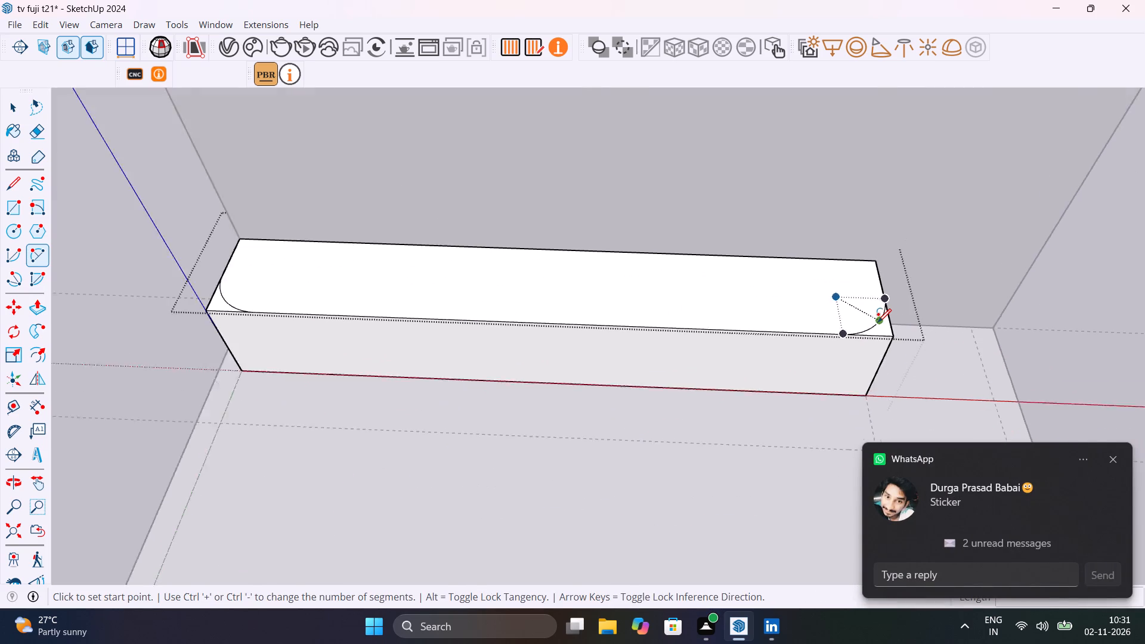
# Push/Pull both corner pieces outside the arcs down the full 1'6" height, cutting them away to round the box's front corners.
pyautogui.scroll(-8, 878, 322)
pyautogui.scroll(13, 498, 309)
pyautogui.press('space')
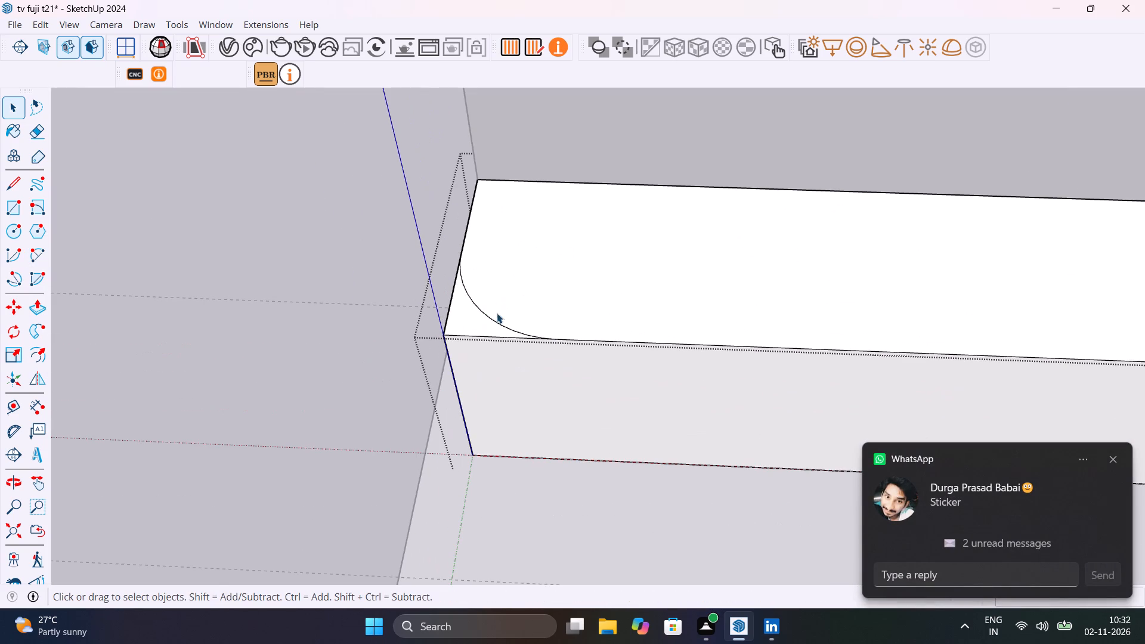
pyautogui.click(480, 327)
pyautogui.press('p')
pyautogui.click(480, 327)
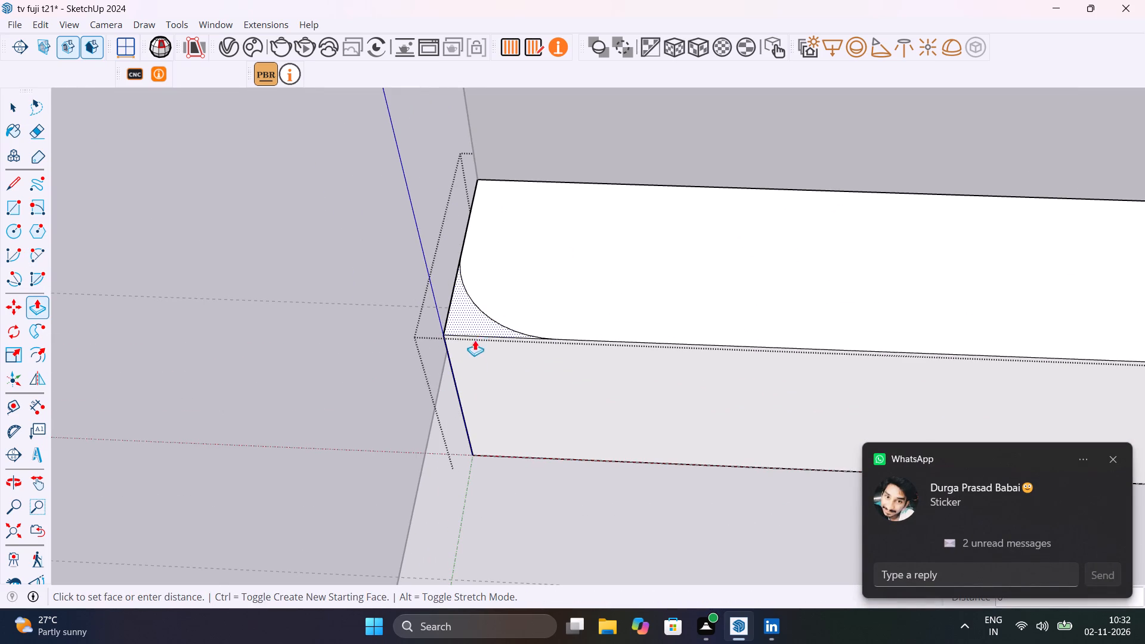
pyautogui.click(501, 492)
pyautogui.scroll(-12, 533, 396)
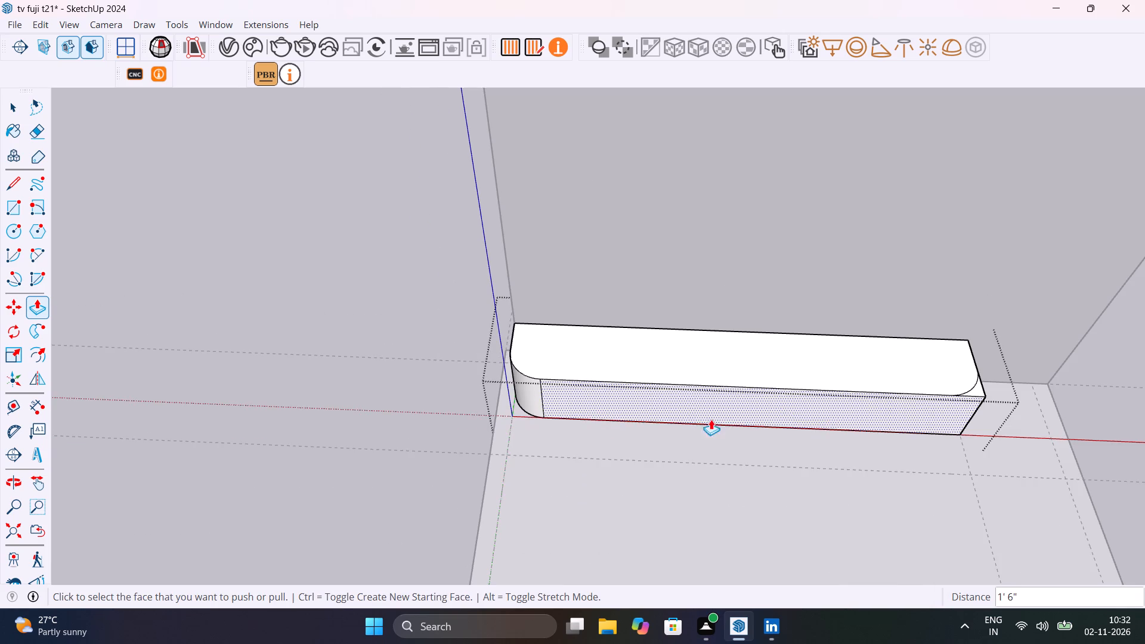
pyautogui.scroll(14, 1006, 383)
pyautogui.doubleClick(994, 414)
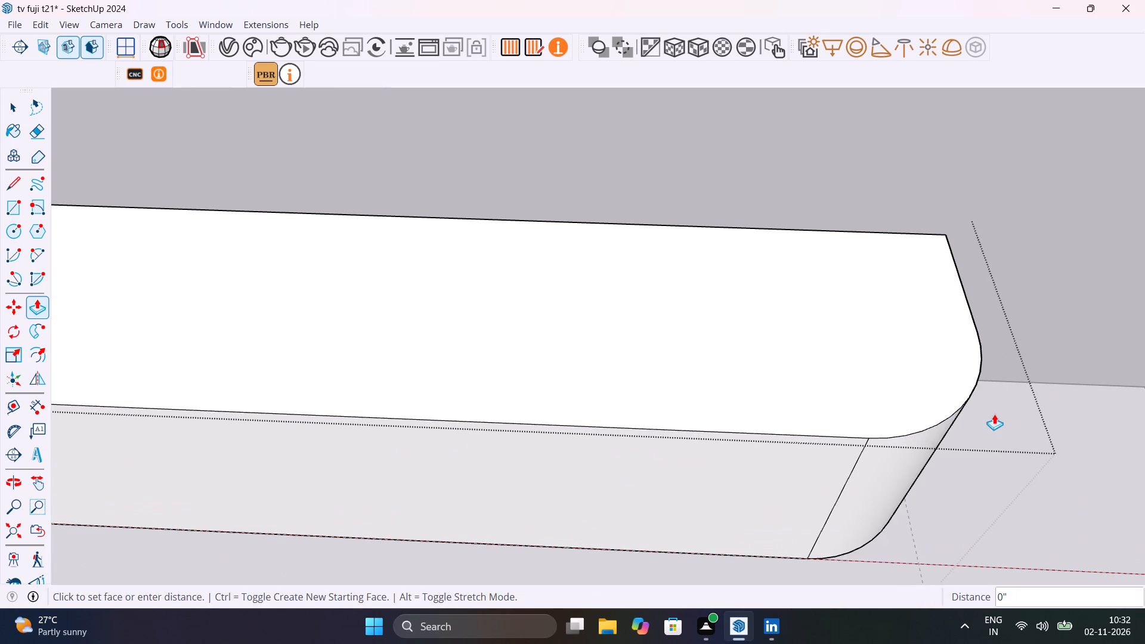
pyautogui.scroll(-7, 994, 414)
pyautogui.press('space')
# Select the vertical seam edge where the box's left end face meets the rounded front corner.
pyautogui.scroll(-1, 791, 396)
pyautogui.moveTo(816, 357); pyautogui.dragTo(1001, 159, button='middle')
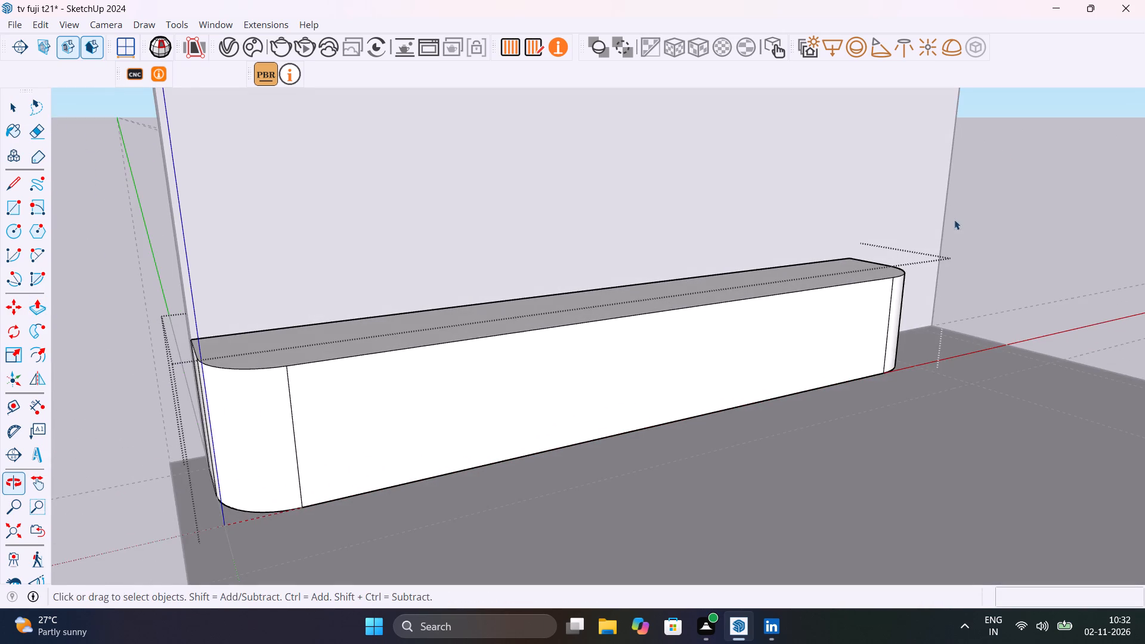
pyautogui.moveTo(379, 367); pyautogui.dragTo(581, 335, button='middle')
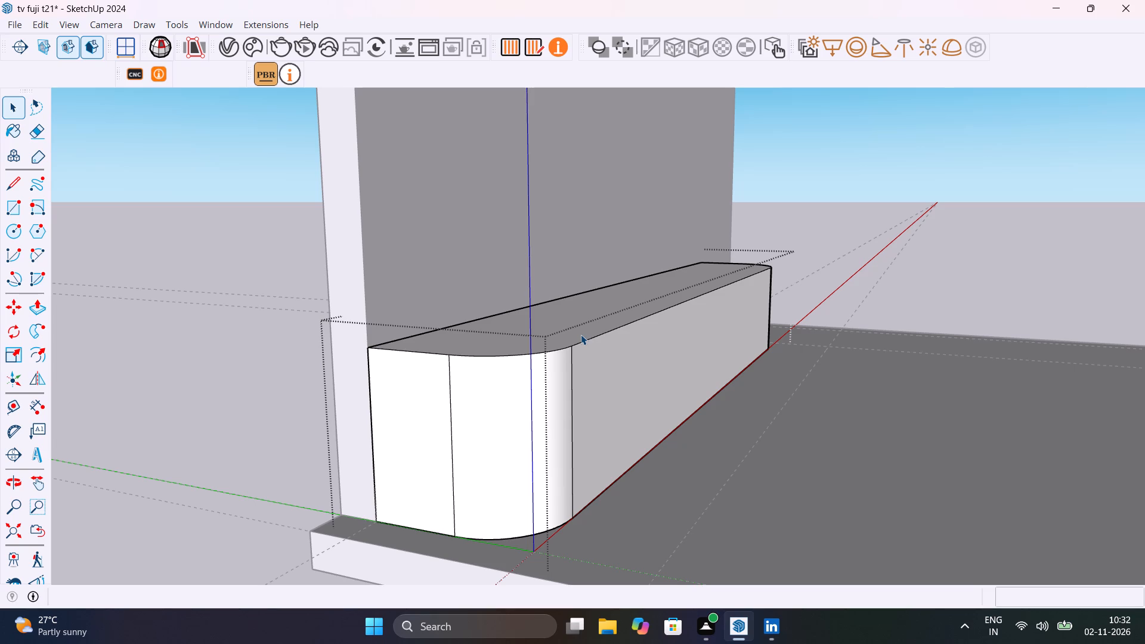
pyautogui.click(450, 377)
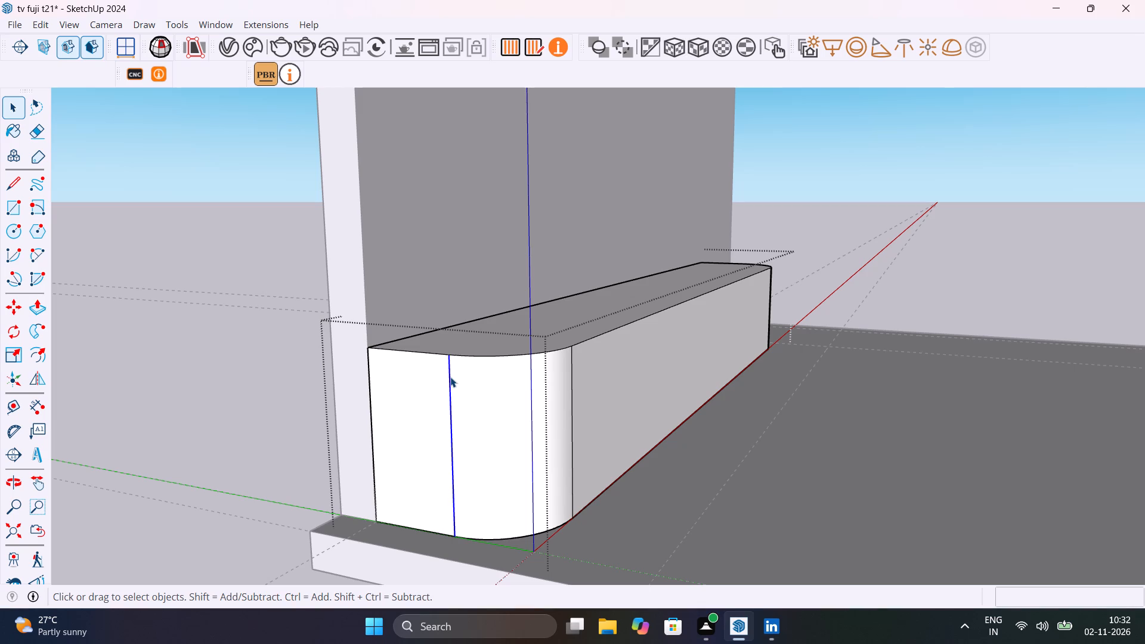
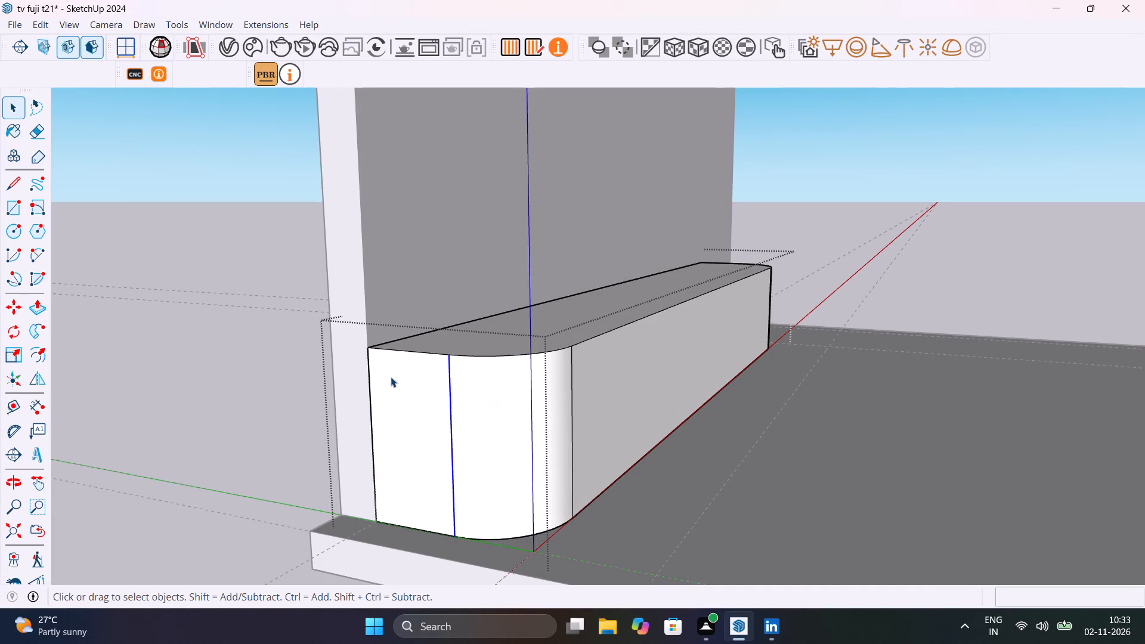
# Move the selected seam edge about 9 3/8" back to the box's left rear corner, extending the curve across the whole end face.
pyautogui.press('m')
pyautogui.click(449, 356)
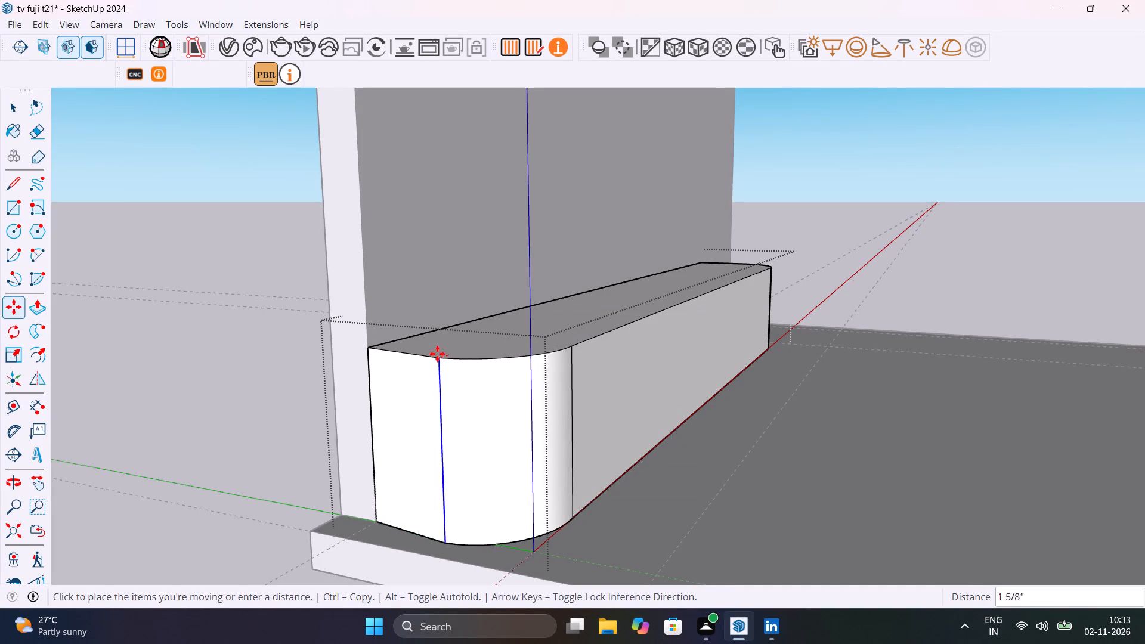
pyautogui.click(373, 342)
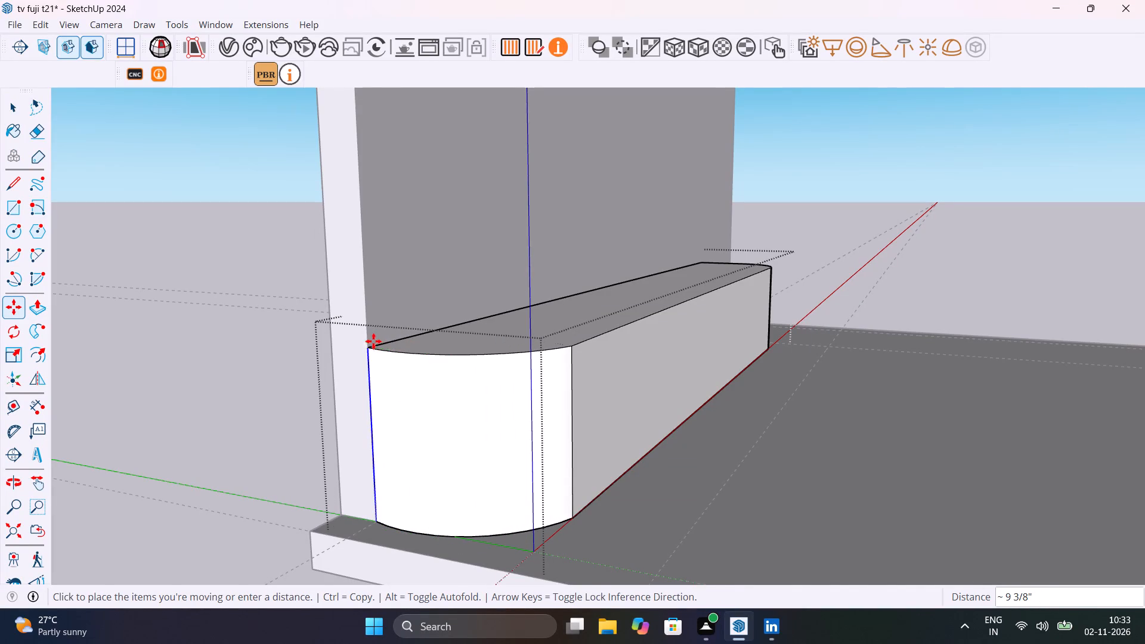
pyautogui.scroll(-9, 389, 355)
pyautogui.press('space')
# Move the matching seam edge on the box's right end about 9 5/16" back to its rear corner, and leave the group.
pyautogui.moveTo(588, 390); pyautogui.dragTo(165, 516, button='middle')
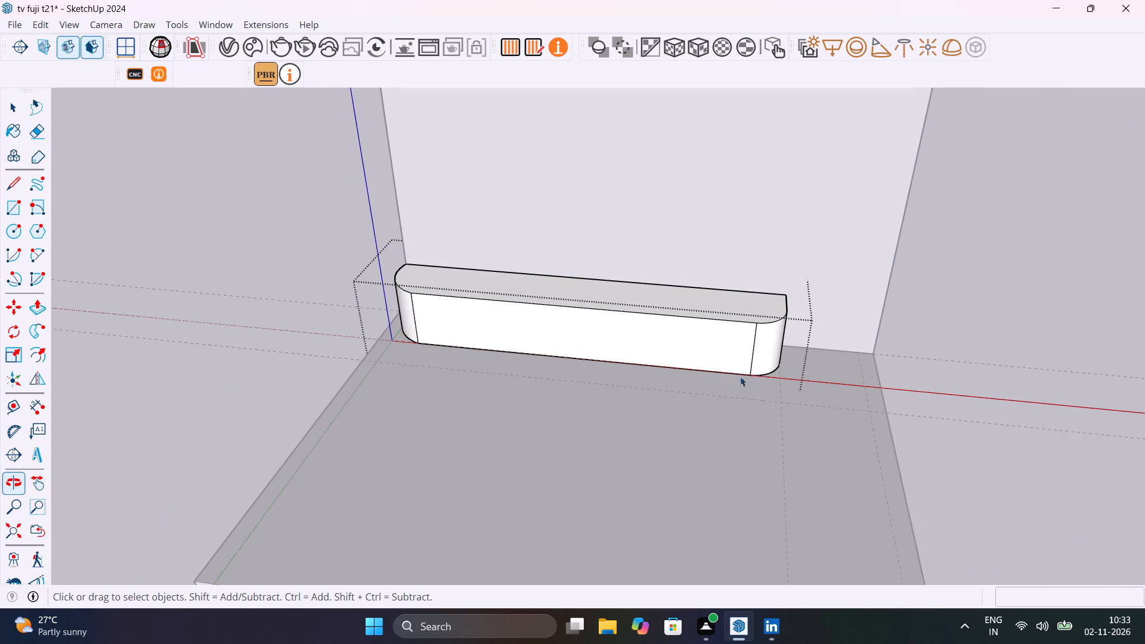
pyautogui.scroll(12, 804, 307)
pyautogui.moveTo(787, 380); pyautogui.dragTo(581, 370, button='middle')
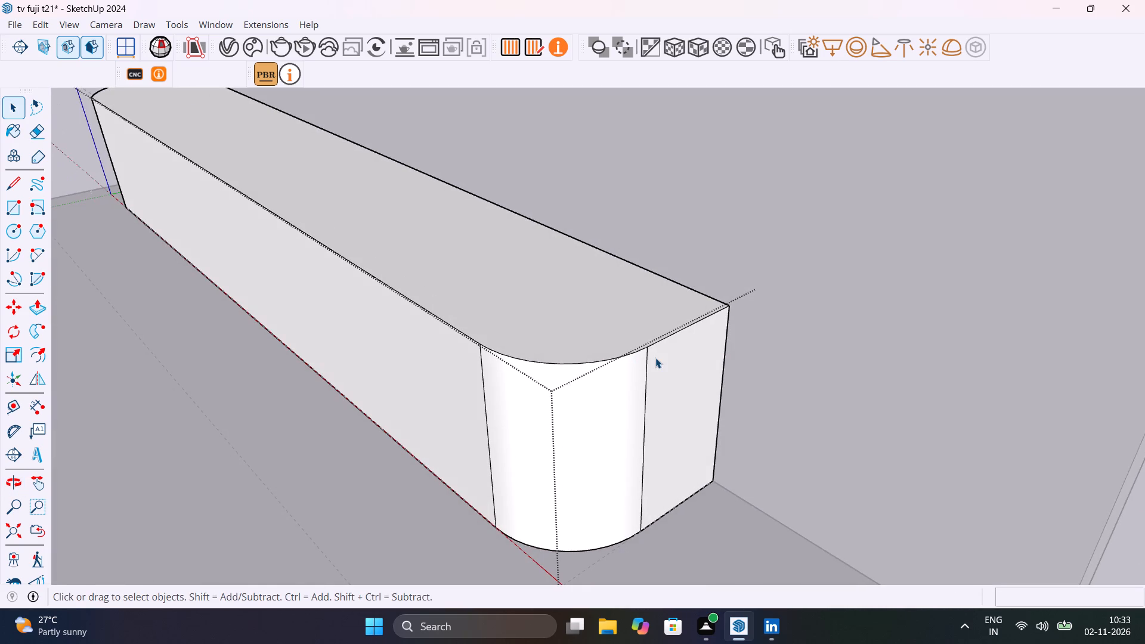
pyautogui.scroll(5, 655, 358)
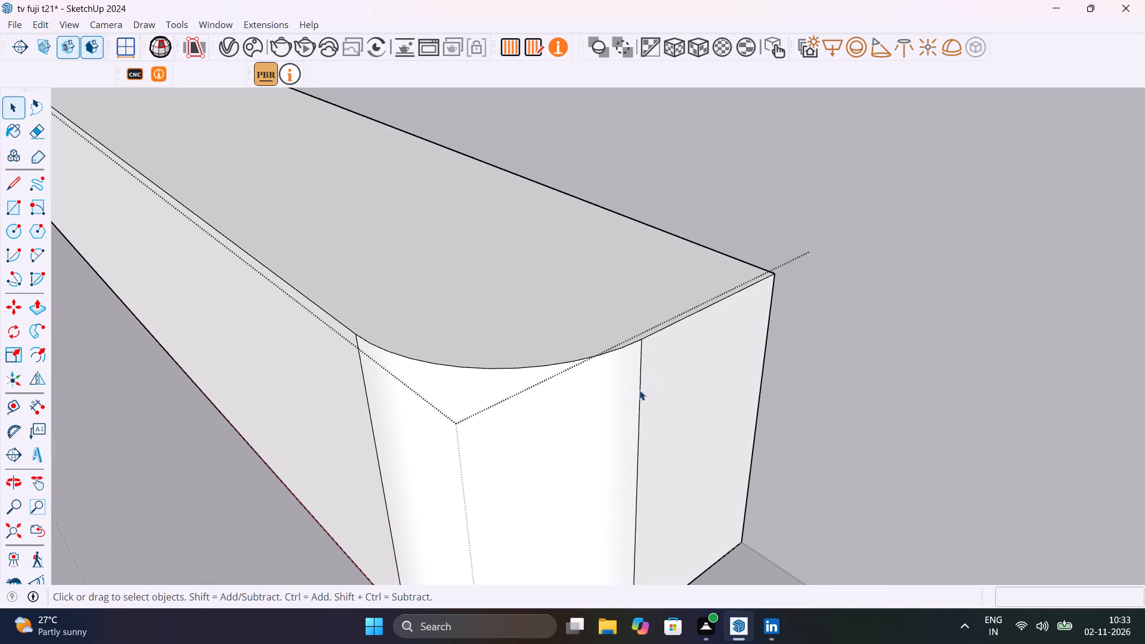
pyautogui.click(639, 395)
pyautogui.press('m')
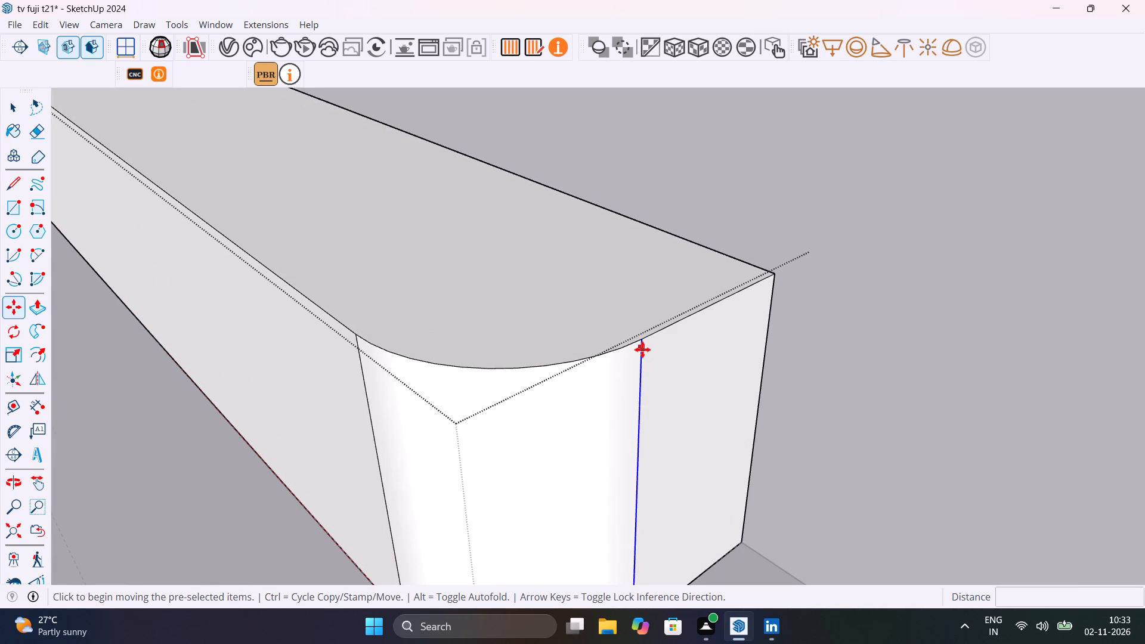
pyautogui.click(643, 342)
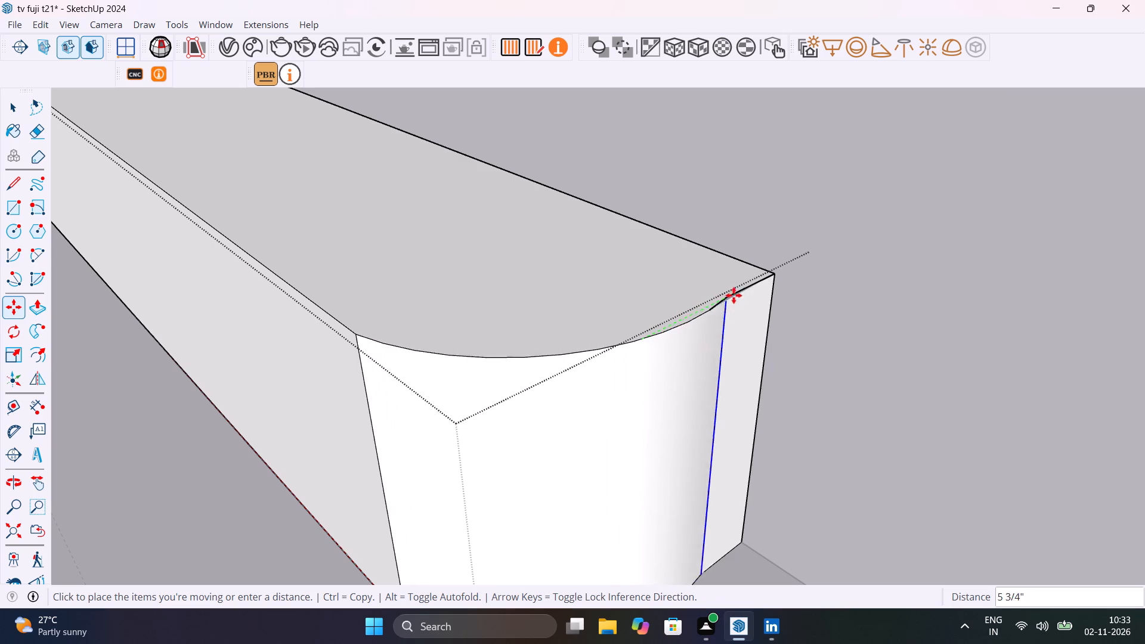
pyautogui.click(775, 274)
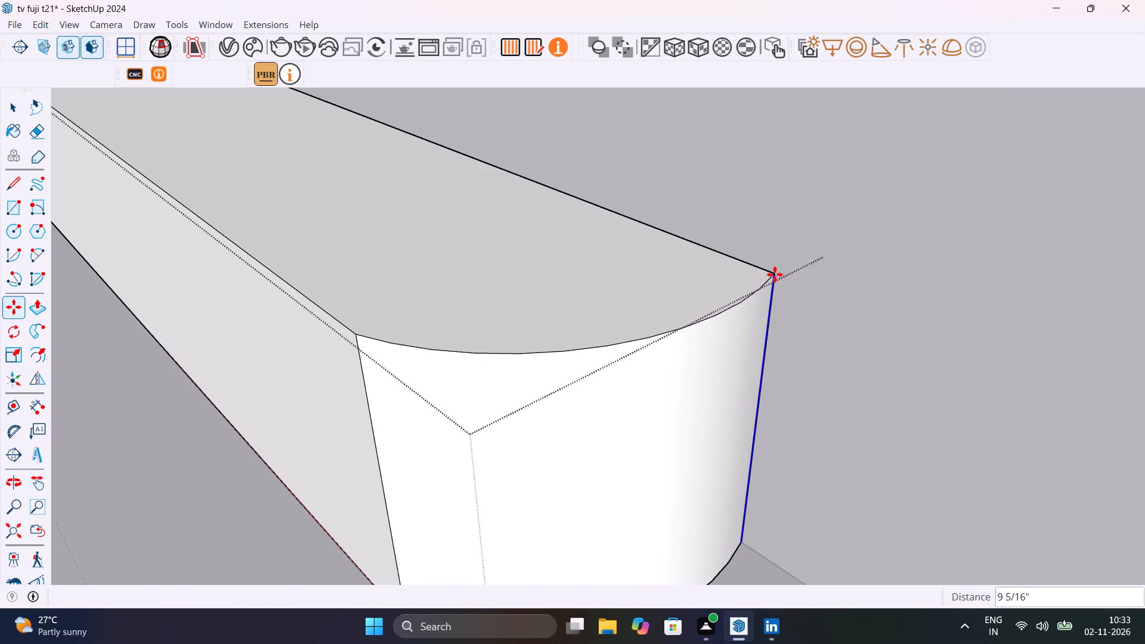
pyautogui.scroll(-7, 764, 352)
pyautogui.press('space')
pyautogui.moveTo(759, 379); pyautogui.dragTo(635, 321, button='middle')
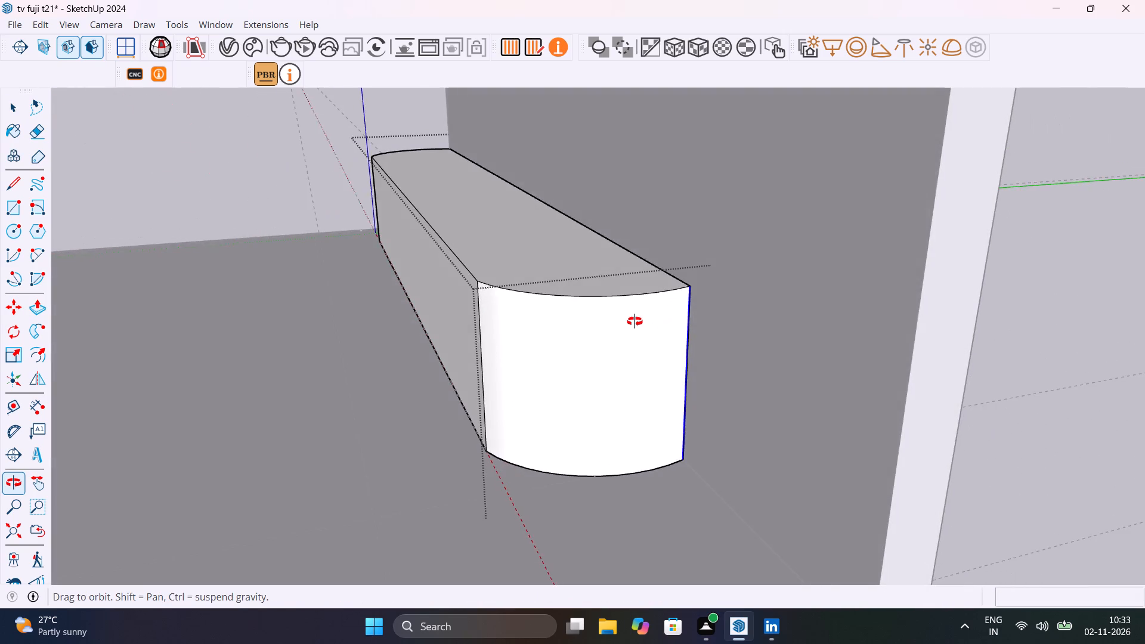
pyautogui.moveTo(635, 321); pyautogui.dragTo(993, 318, button='middle')
pyautogui.scroll(-10, 630, 326)
pyautogui.moveTo(741, 385); pyautogui.dragTo(804, 394, button='middle')
pyautogui.click(986, 235)
# Inside the back wall group, Push/Pull the wall's left end face outward 4 1/2" to the slab's edge, and leave the group.
pyautogui.scroll(5, 558, 288)
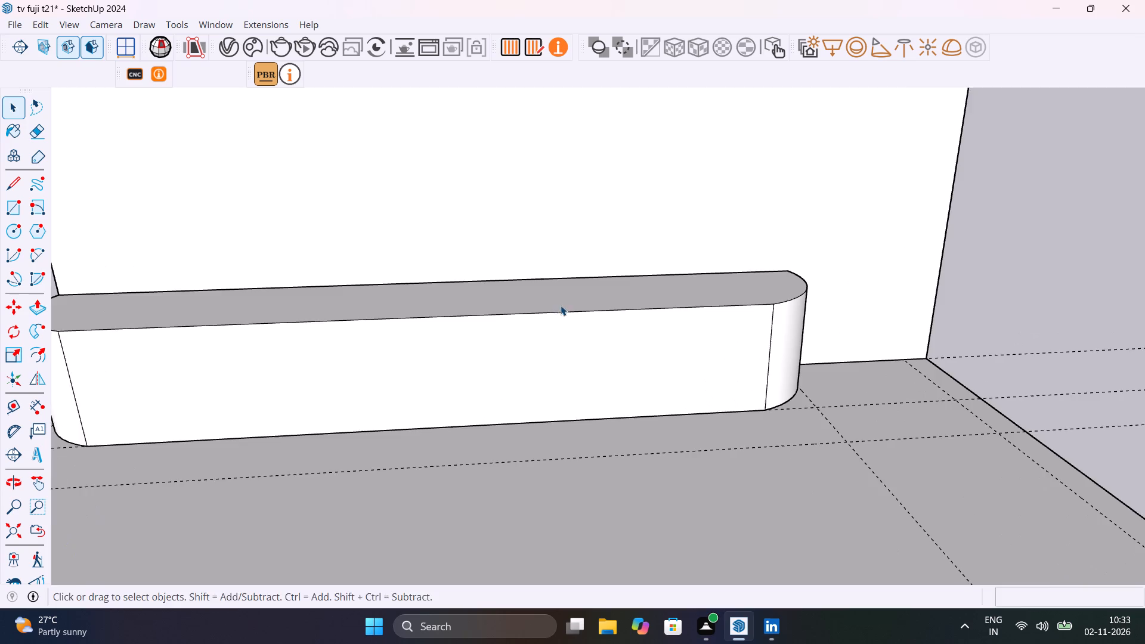
pyautogui.moveTo(561, 305); pyautogui.dragTo(1127, 326, button='middle')
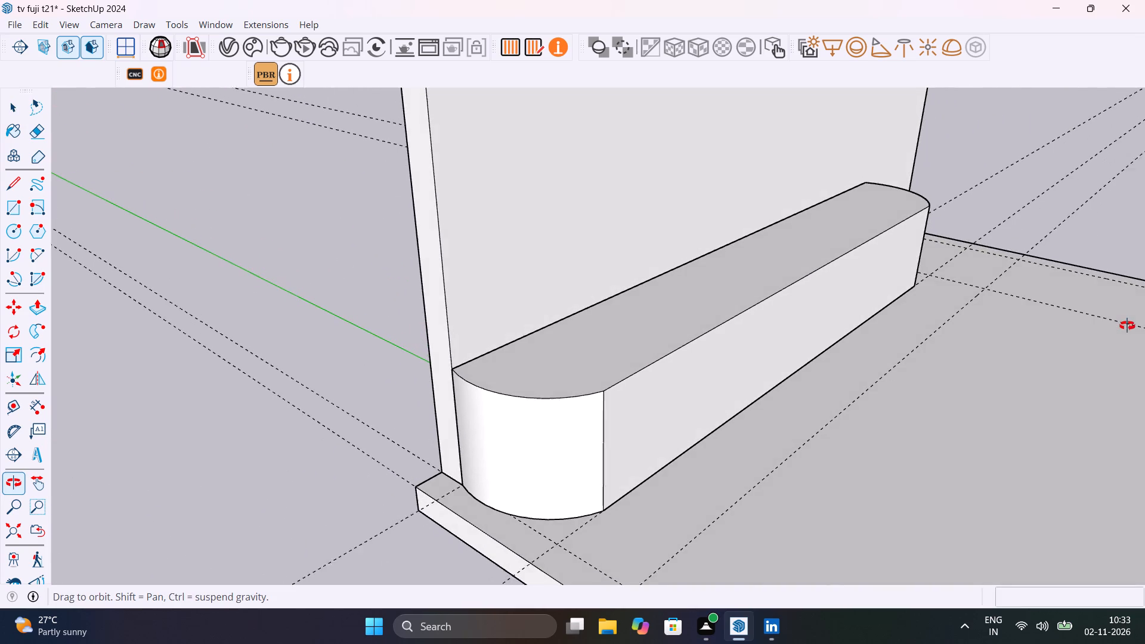
pyautogui.moveTo(1127, 326); pyautogui.dragTo(1128, 326, button='middle')
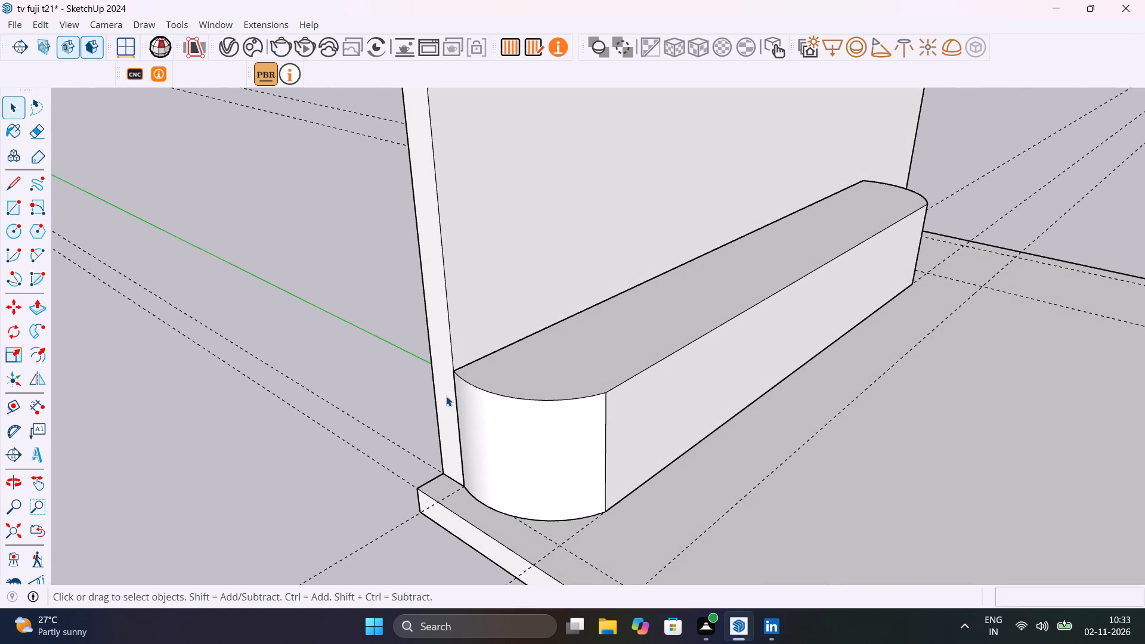
pyautogui.scroll(5, 446, 396)
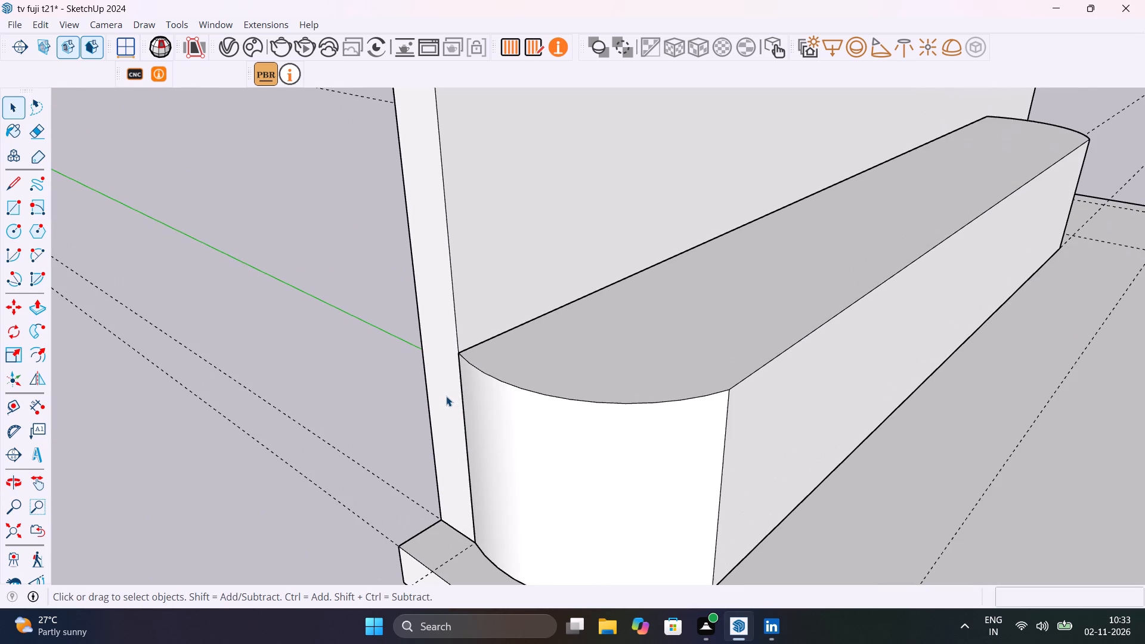
pyautogui.click(446, 396)
pyautogui.doubleClick(446, 396)
pyautogui.click(448, 397)
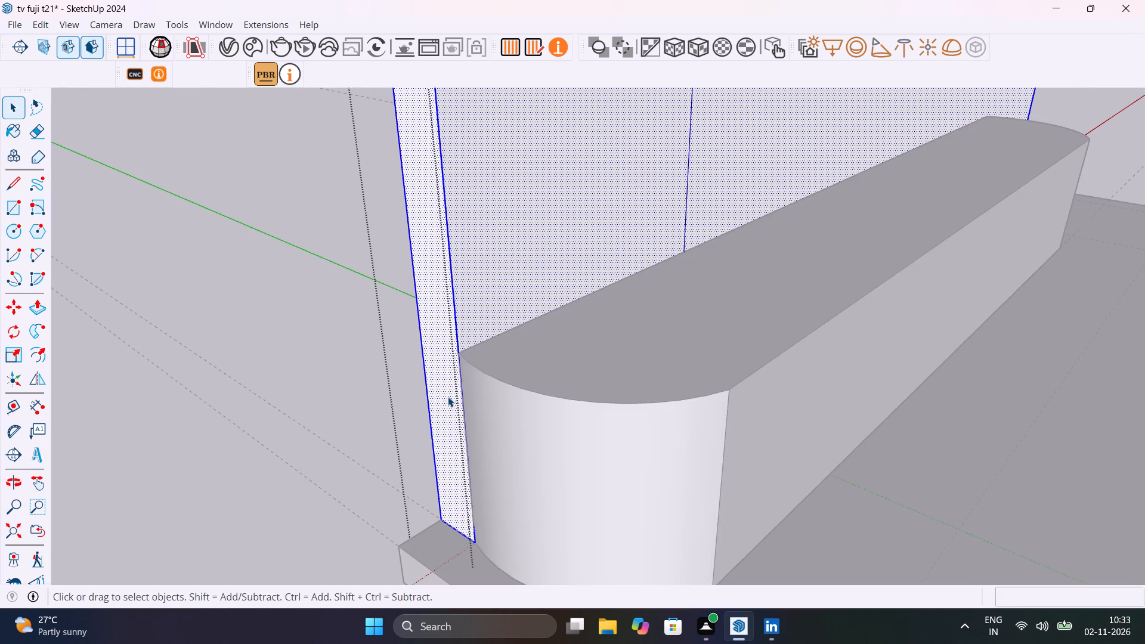
pyautogui.click(448, 397)
pyautogui.press('p')
pyautogui.click(448, 397)
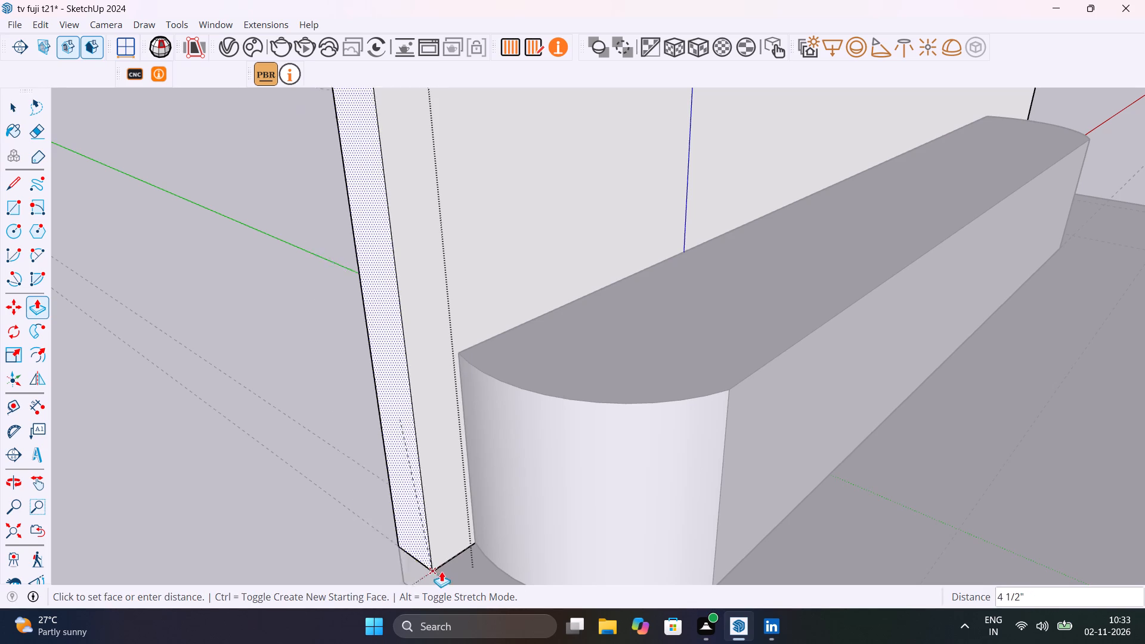
pyautogui.keyDown('shift'); pyautogui.moveTo(435, 563); pyautogui.dragTo(456, 416, button='middle'); pyautogui.keyUp('shift')
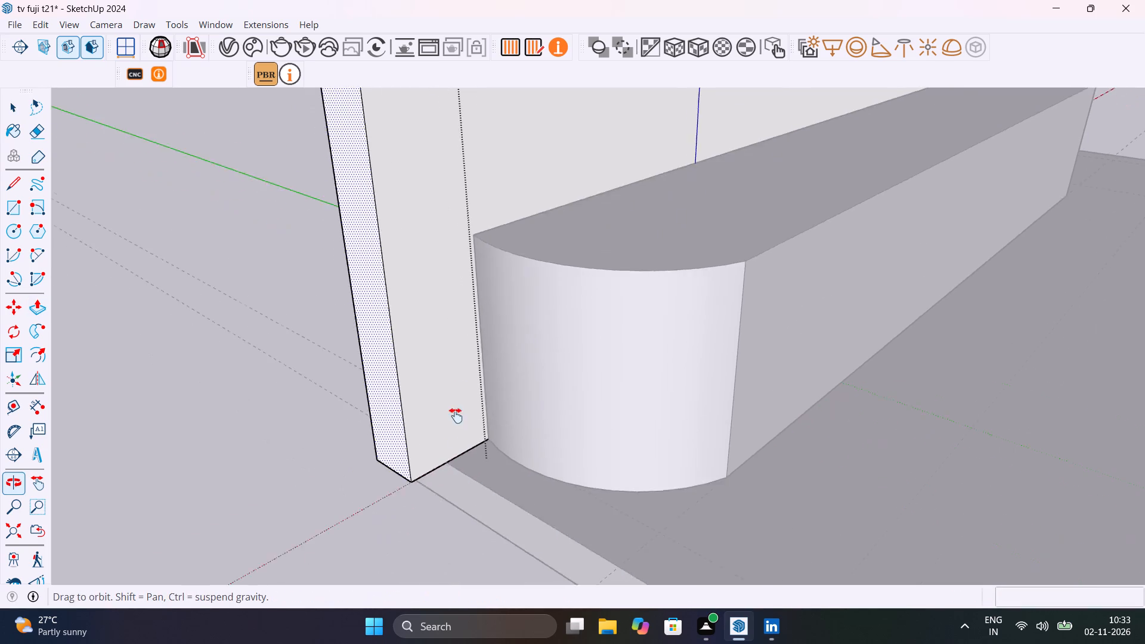
pyautogui.keyDown('shift'); pyautogui.moveTo(456, 416); pyautogui.dragTo(462, 389, button='middle'); pyautogui.keyUp('shift')
pyautogui.scroll(1, 462, 389)
pyautogui.click(484, 413)
pyautogui.scroll(-9, 390, 371)
pyautogui.press('space')
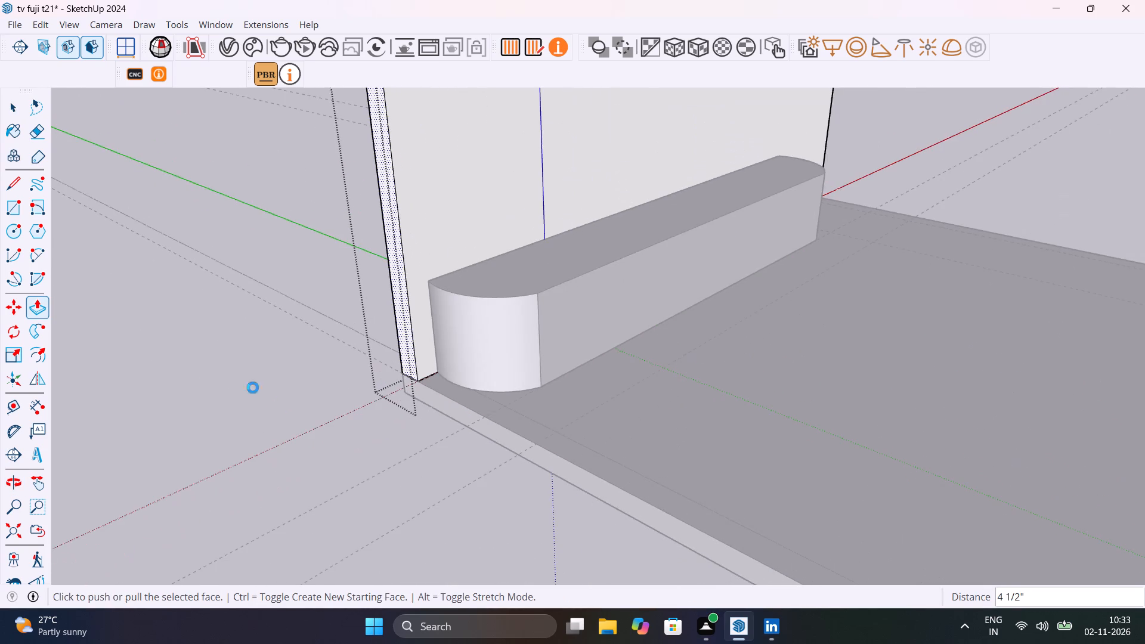
pyautogui.click(237, 376)
# Delete the spare rounded unit lying in front of the slab.
pyautogui.moveTo(351, 364); pyautogui.dragTo(157, 405, button='middle')
pyautogui.scroll(-10, 578, 338)
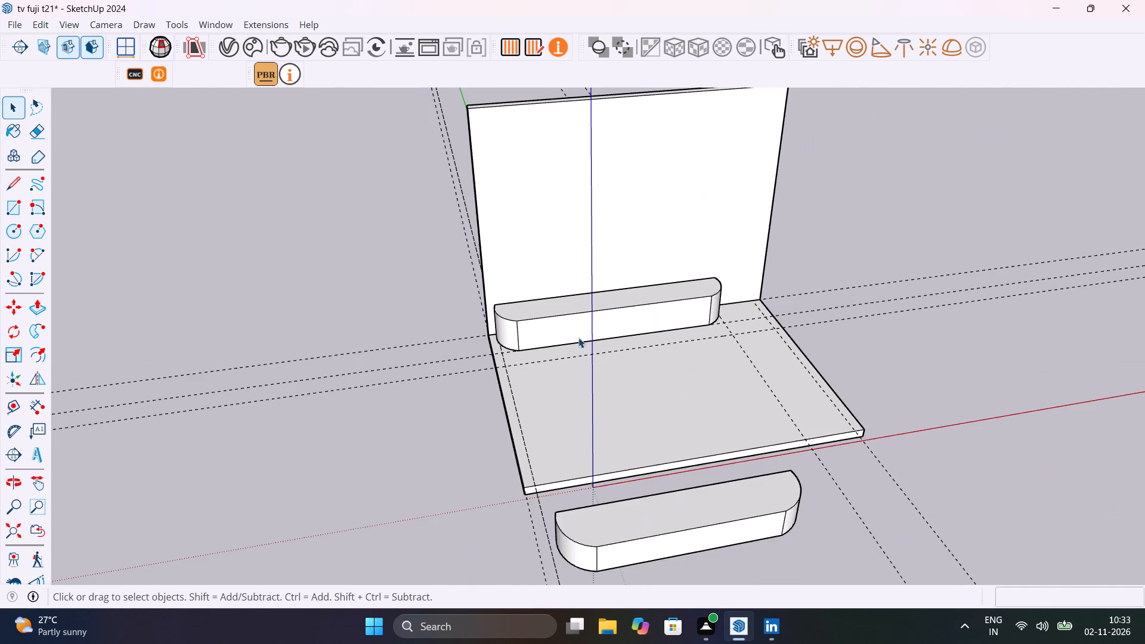
pyautogui.keyDown('shift'); pyautogui.moveTo(751, 346); pyautogui.dragTo(567, 454, button='middle'); pyautogui.keyUp('shift')
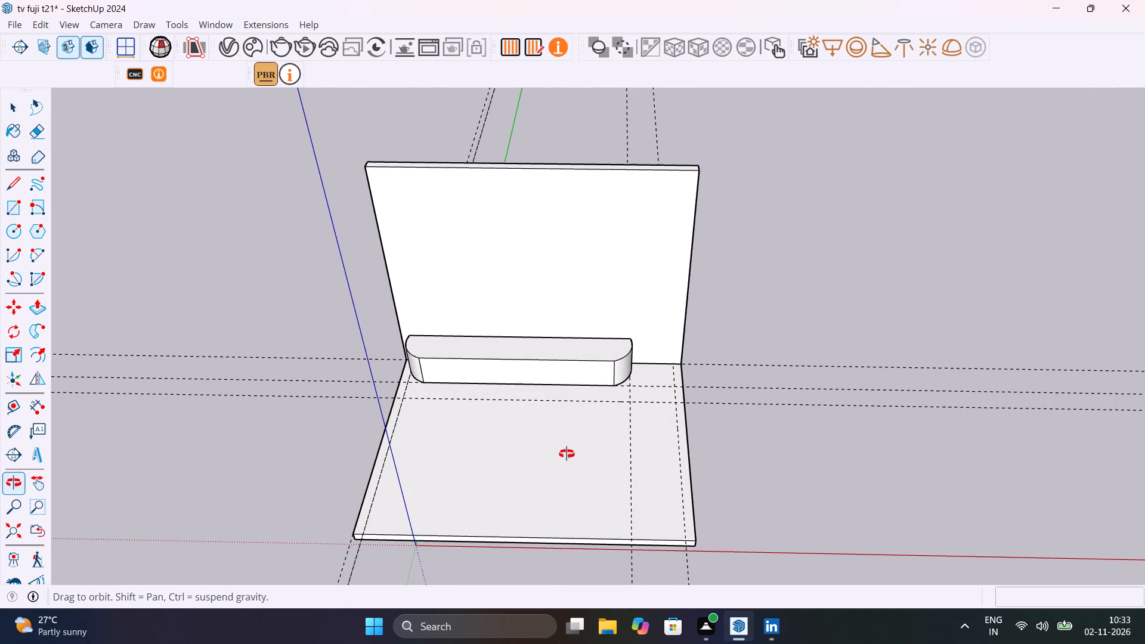
pyautogui.keyDown('shift'); pyautogui.moveTo(567, 454); pyautogui.dragTo(627, 377, button='middle'); pyautogui.keyUp('shift')
pyautogui.moveTo(553, 412); pyautogui.dragTo(864, 299, button='middle')
pyautogui.click(915, 425)
pyautogui.press('Delete')
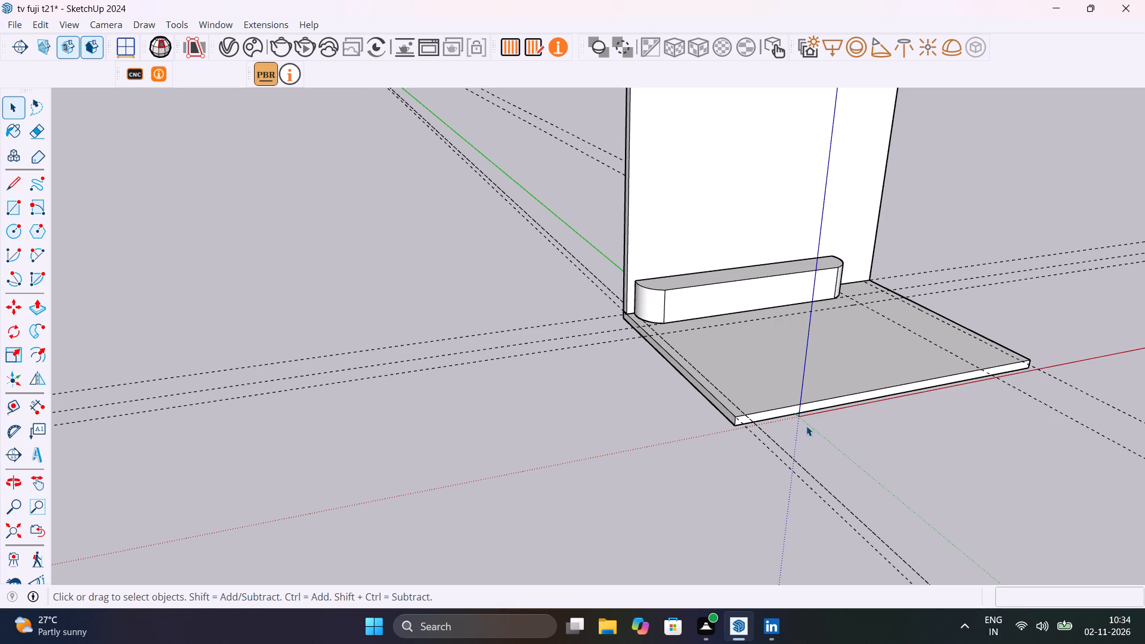
# Move the rounded unit group away from the back wall along the green axis, about 13' 11", to clear the slab's front edge.
pyautogui.moveTo(806, 424); pyautogui.dragTo(965, 530, button='middle')
pyautogui.scroll(2, 687, 329)
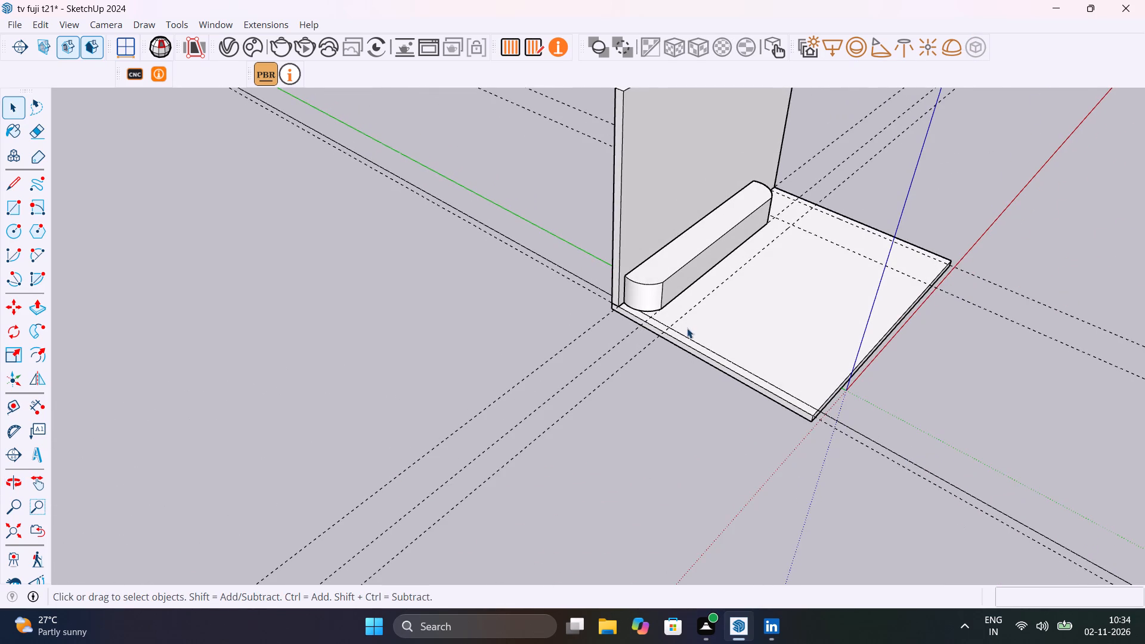
pyautogui.scroll(10, 687, 328)
pyautogui.keyDown('shift'); pyautogui.moveTo(636, 298); pyautogui.dragTo(709, 390, button='middle'); pyautogui.keyUp('shift')
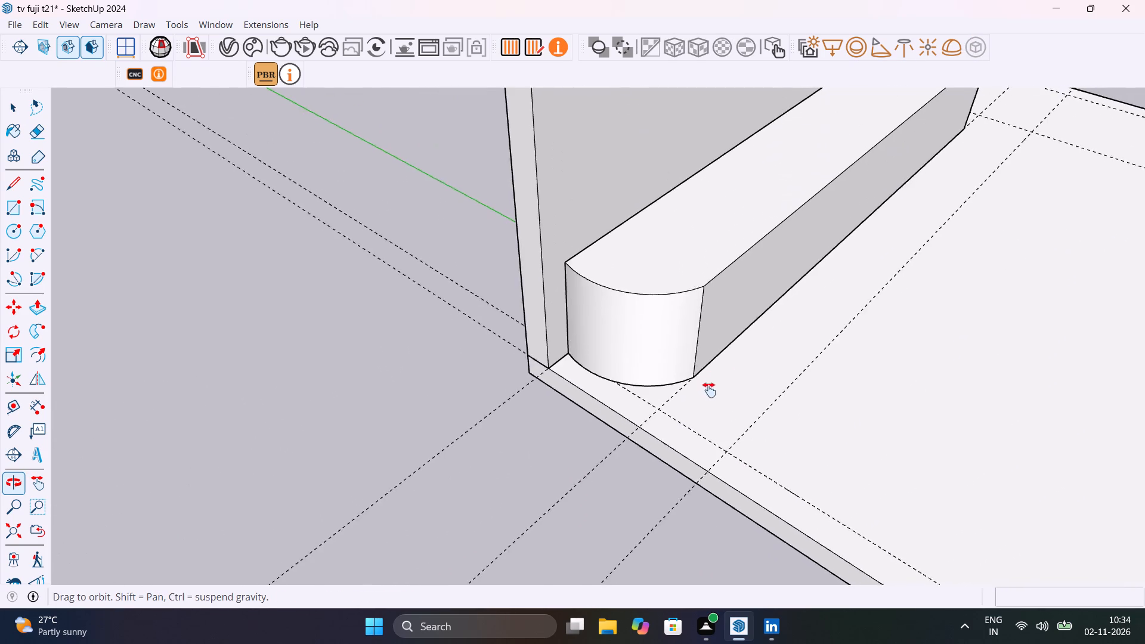
pyautogui.keyDown('shift'); pyautogui.moveTo(709, 390); pyautogui.dragTo(830, 408, button='middle'); pyautogui.keyUp('shift')
pyautogui.click(781, 346)
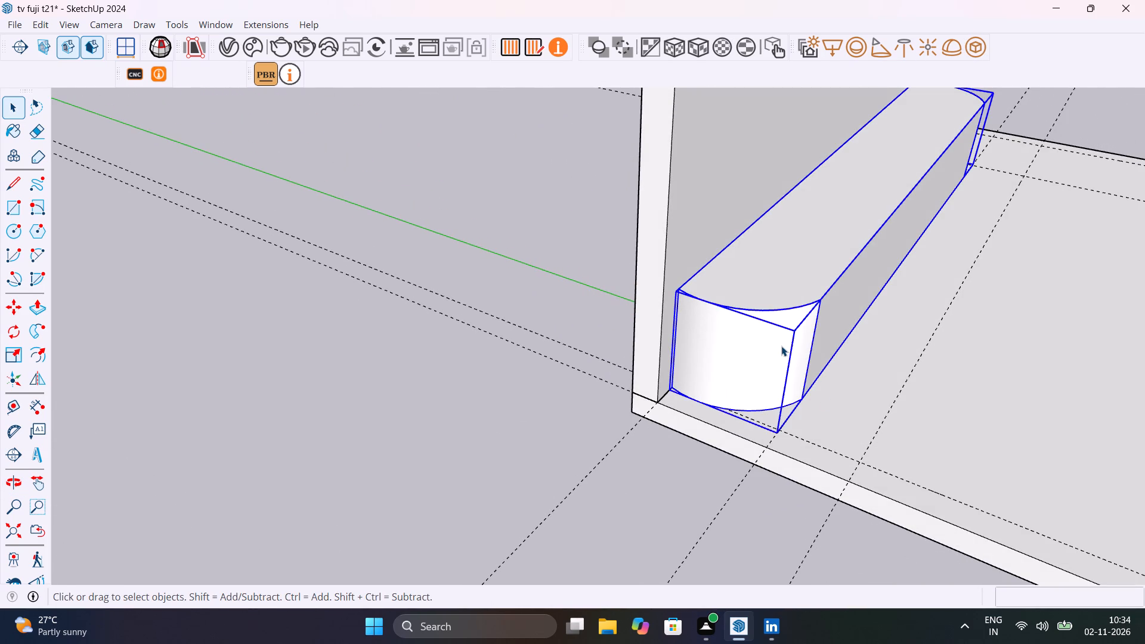
pyautogui.press('m')
pyautogui.click(670, 388)
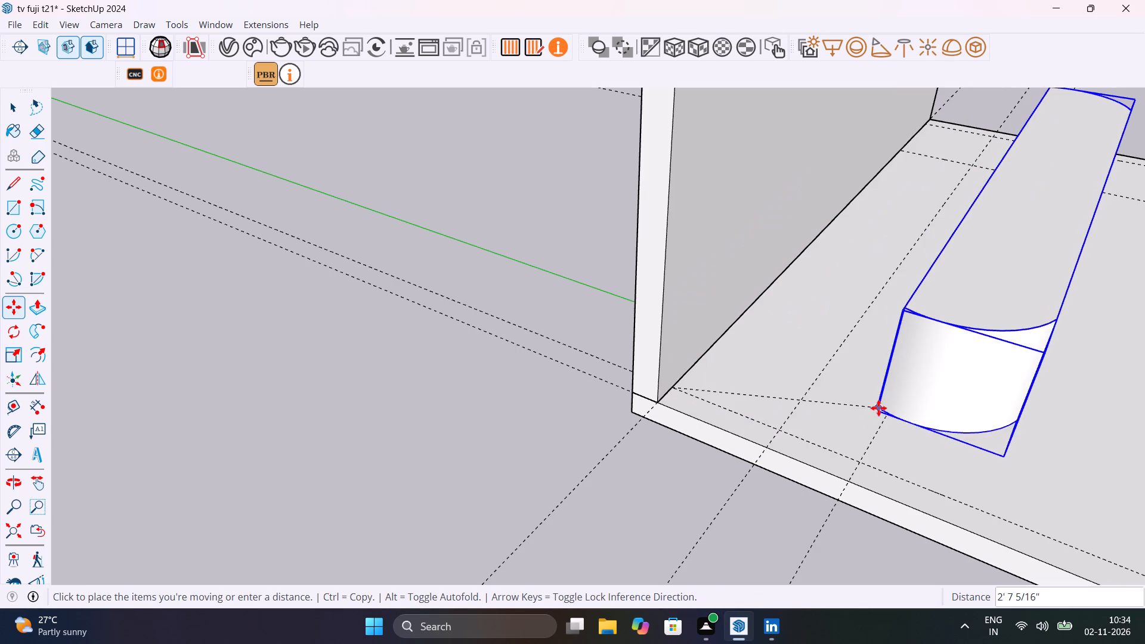
pyautogui.scroll(-14, 822, 419)
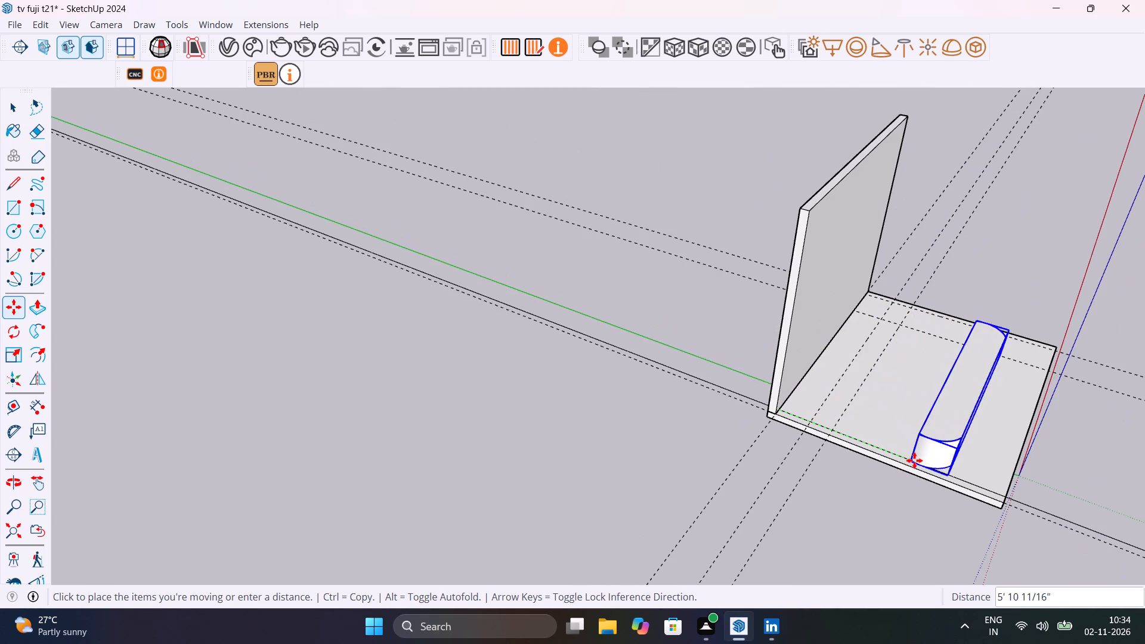
pyautogui.keyDown('shift'); pyautogui.moveTo(915, 461); pyautogui.dragTo(645, 295, button='middle'); pyautogui.keyUp('shift')
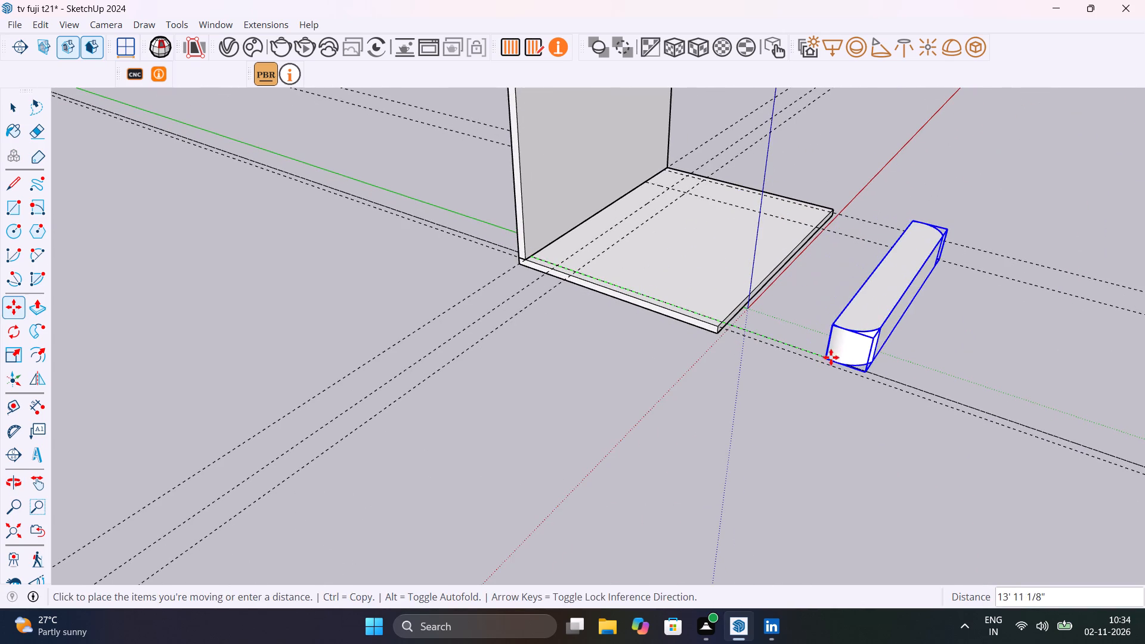
pyautogui.click(833, 357)
pyautogui.press('space')
pyautogui.doubleClick(734, 482)
# Place a horizontal guide across the back wall's front face 7' above its bottom edge, and revise that offset to 8'.
pyautogui.moveTo(815, 451); pyautogui.dragTo(788, 425, button='middle')
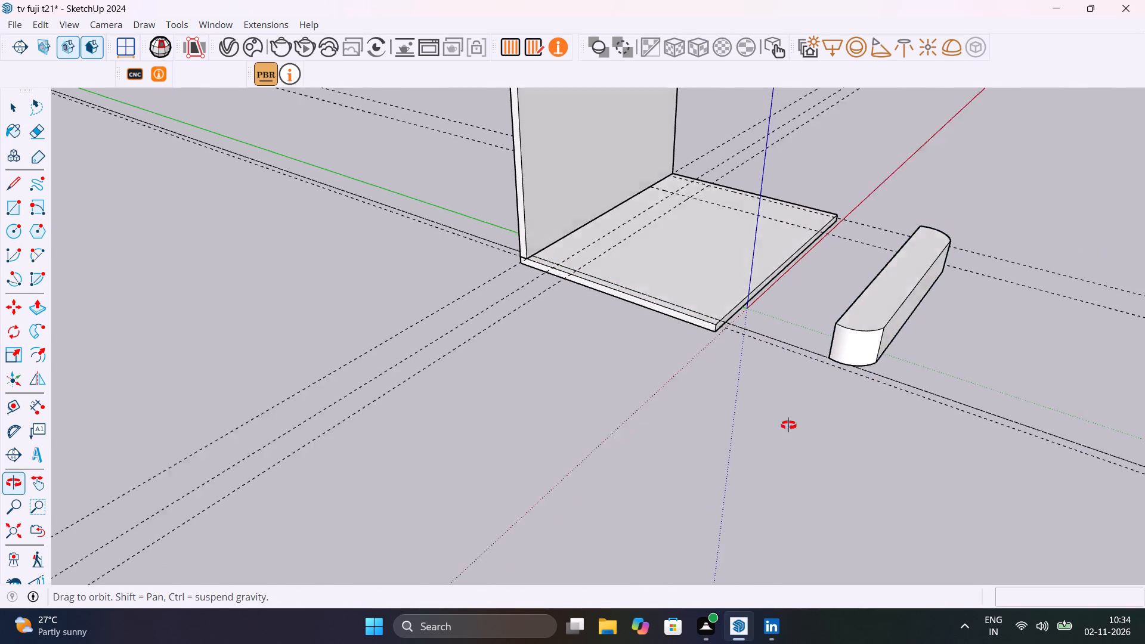
pyautogui.moveTo(788, 425); pyautogui.dragTo(224, 370, button='middle')
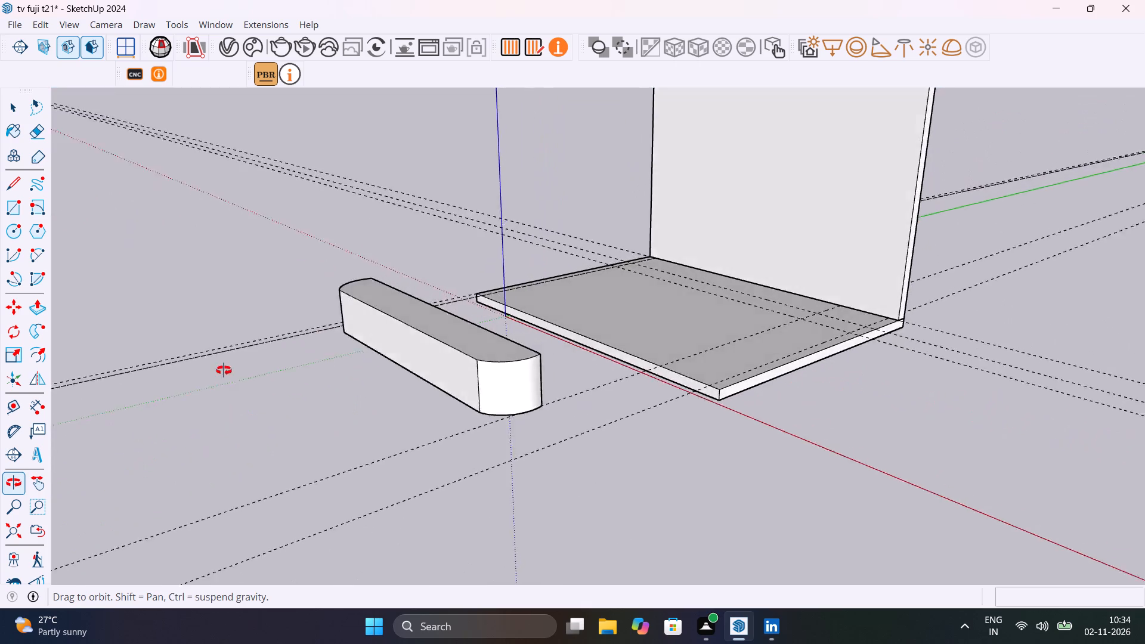
pyautogui.moveTo(224, 370); pyautogui.dragTo(641, 410, button='middle')
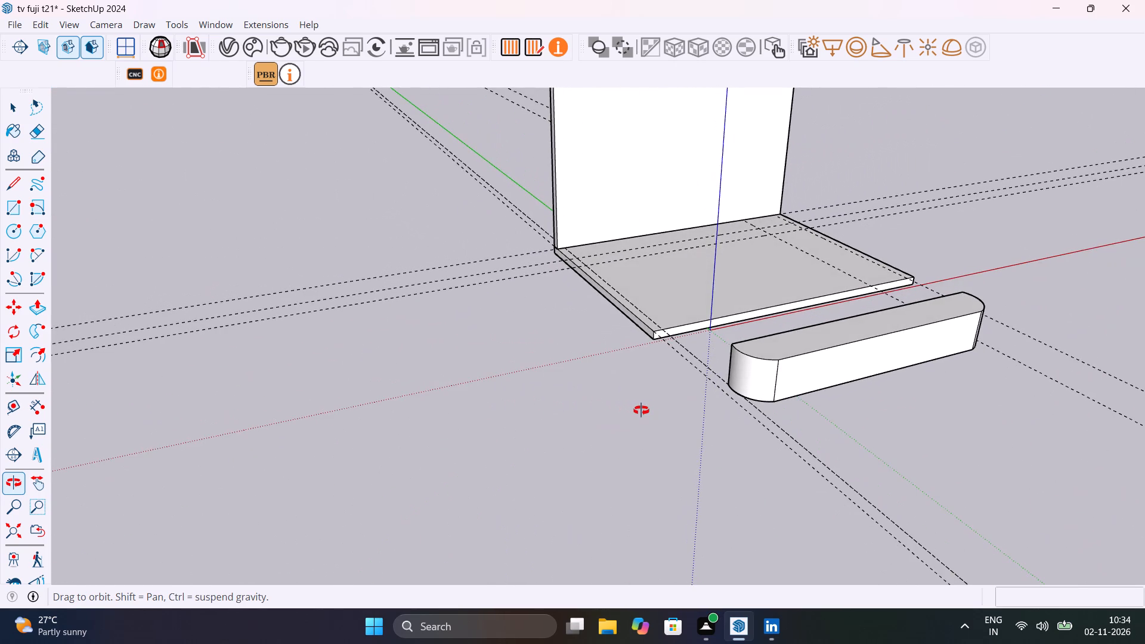
pyautogui.moveTo(641, 410); pyautogui.dragTo(618, 559, button='middle')
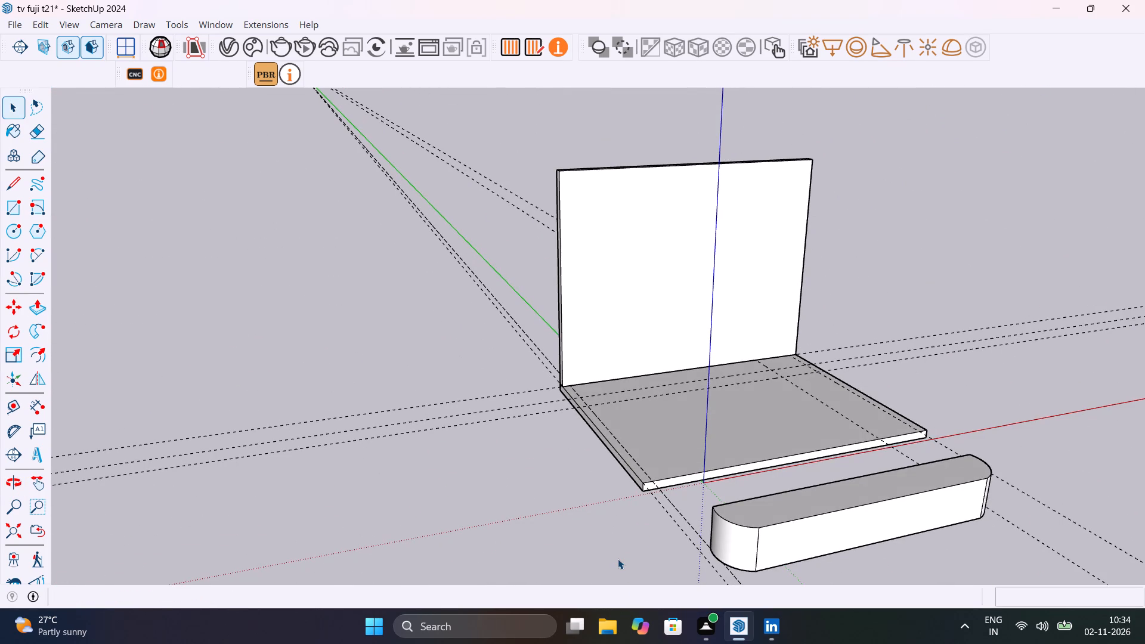
pyautogui.scroll(6, 654, 388)
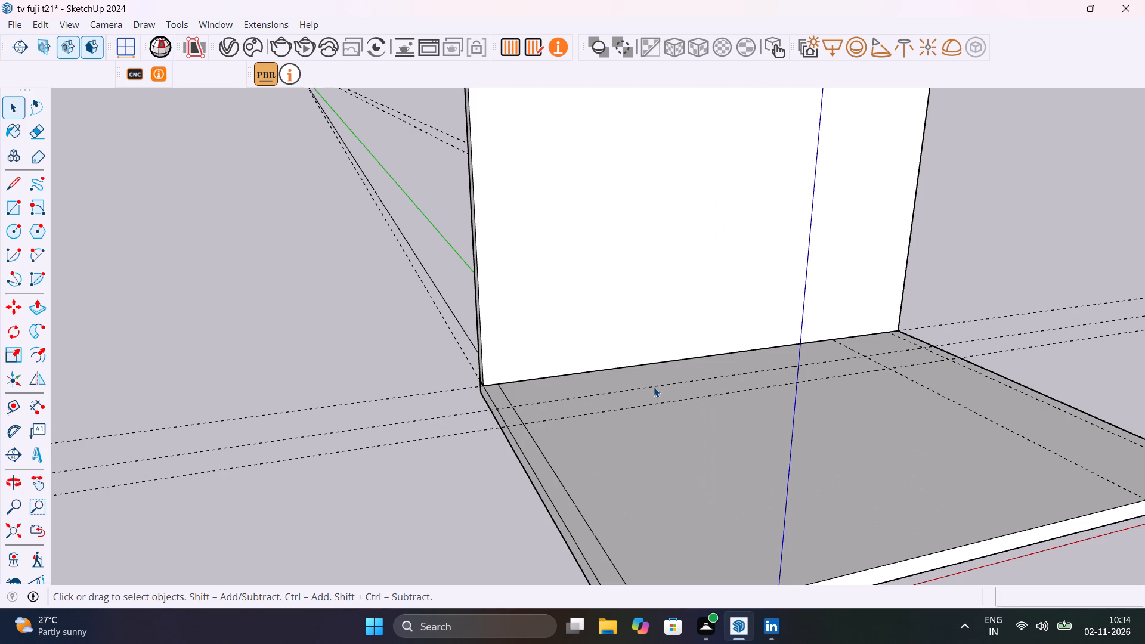
pyautogui.moveTo(654, 387); pyautogui.dragTo(728, 525, button='middle')
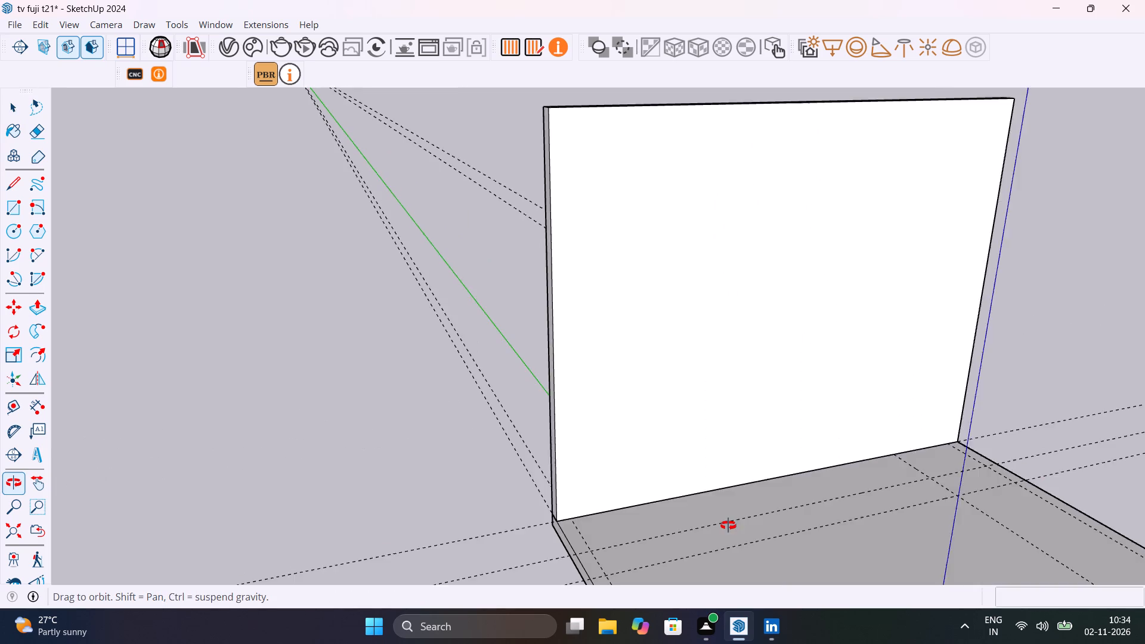
pyautogui.moveTo(728, 525); pyautogui.dragTo(734, 506, button='middle')
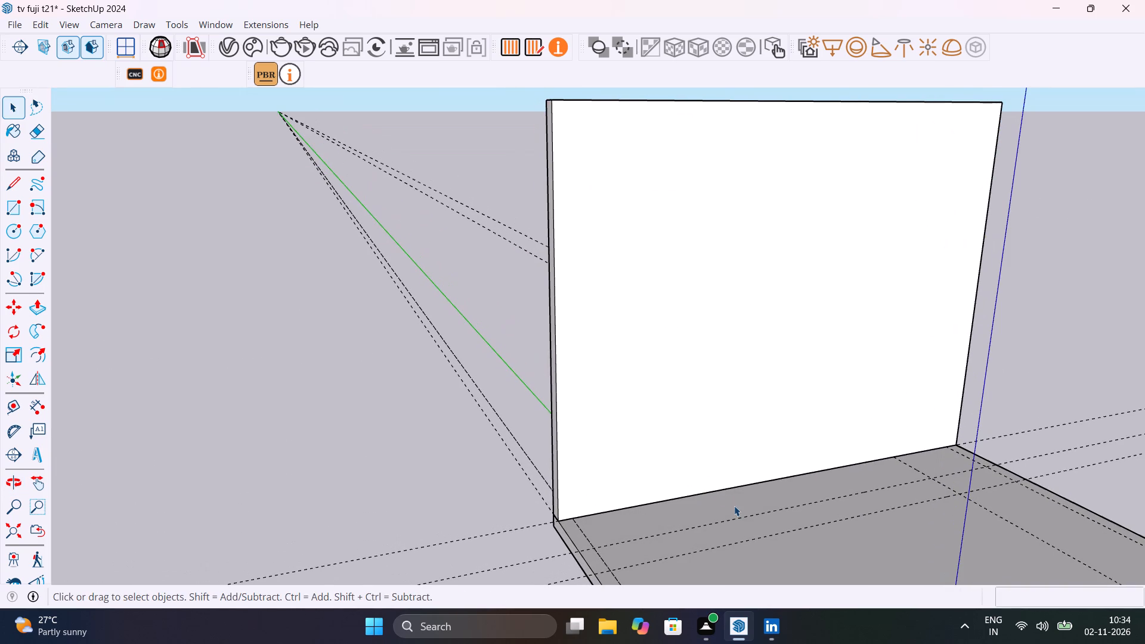
pyautogui.press('t')
pyautogui.click(698, 491)
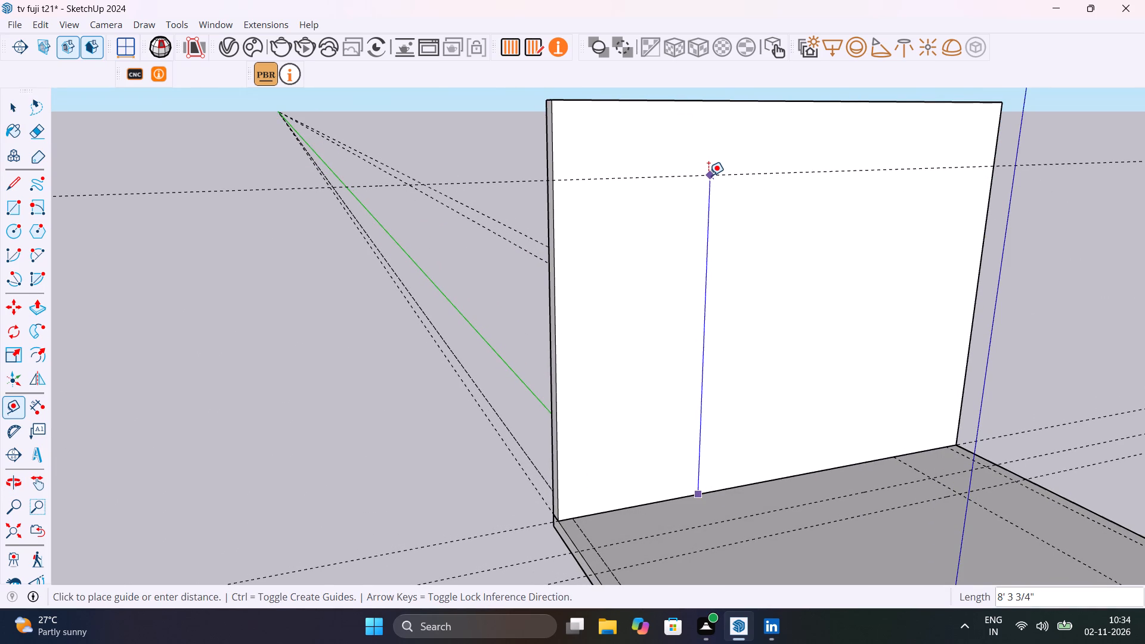
pyautogui.write("7'")
pyautogui.press('Return')
pyautogui.write("8'")
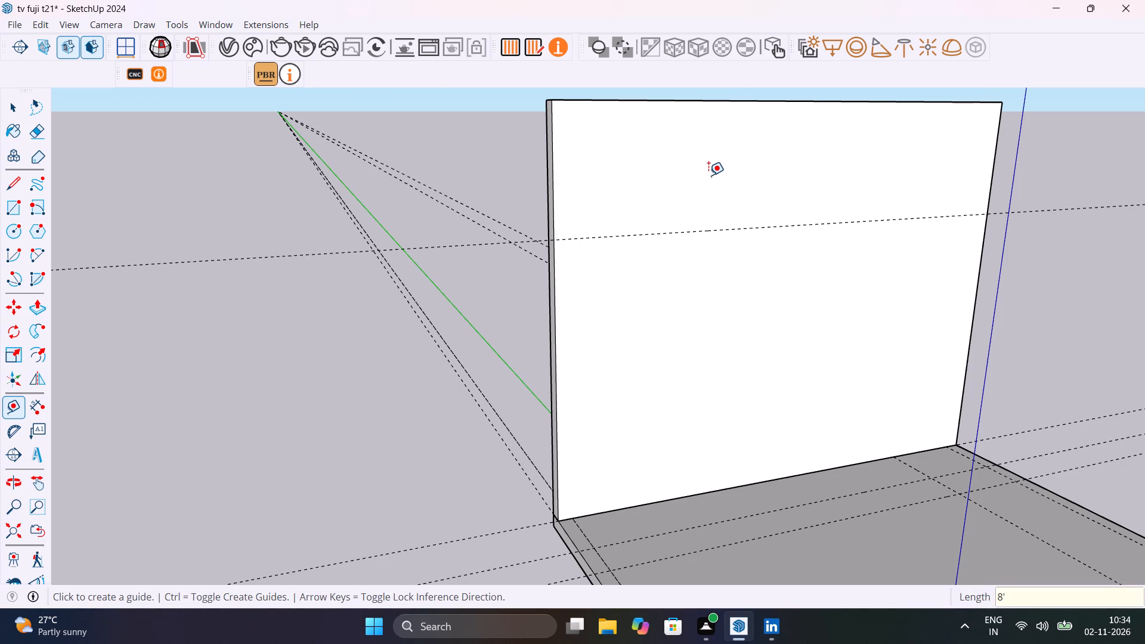
pyautogui.press('Return')
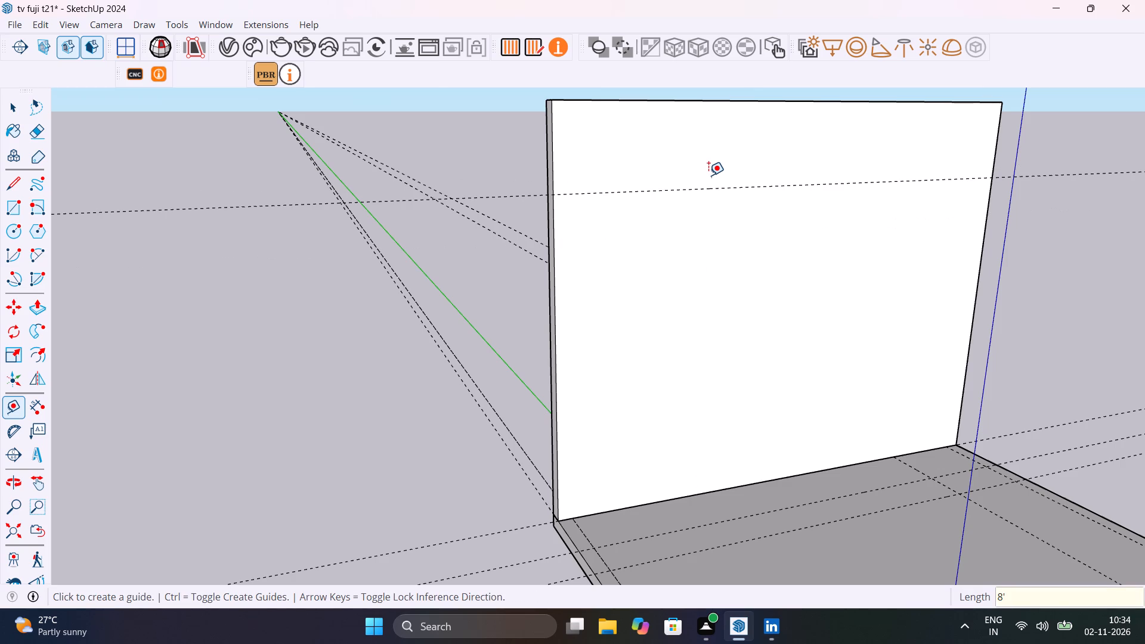
# Open the CTS Louvers Pro extension and start its 3-day free trial.
pyautogui.click(138, 75)
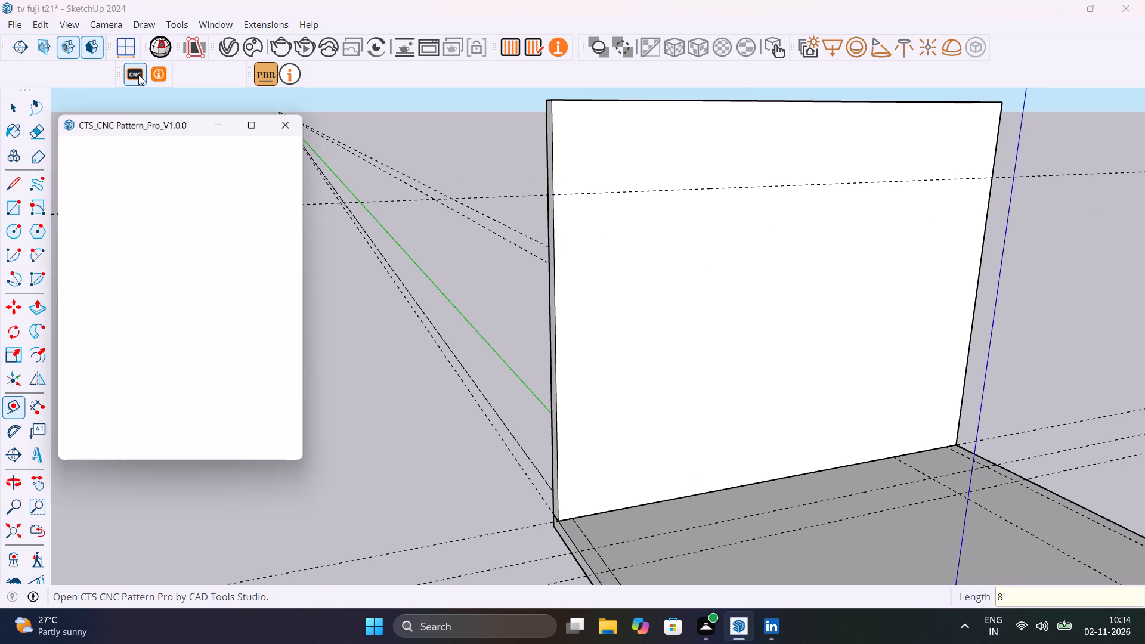
pyautogui.click(299, 116)
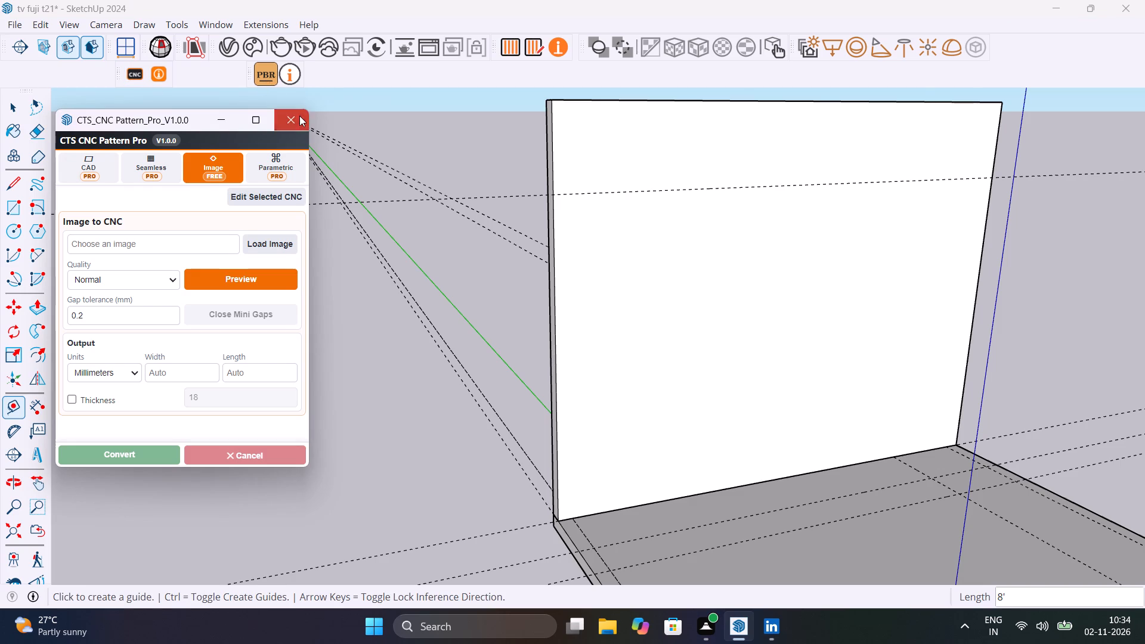
pyautogui.click(502, 44)
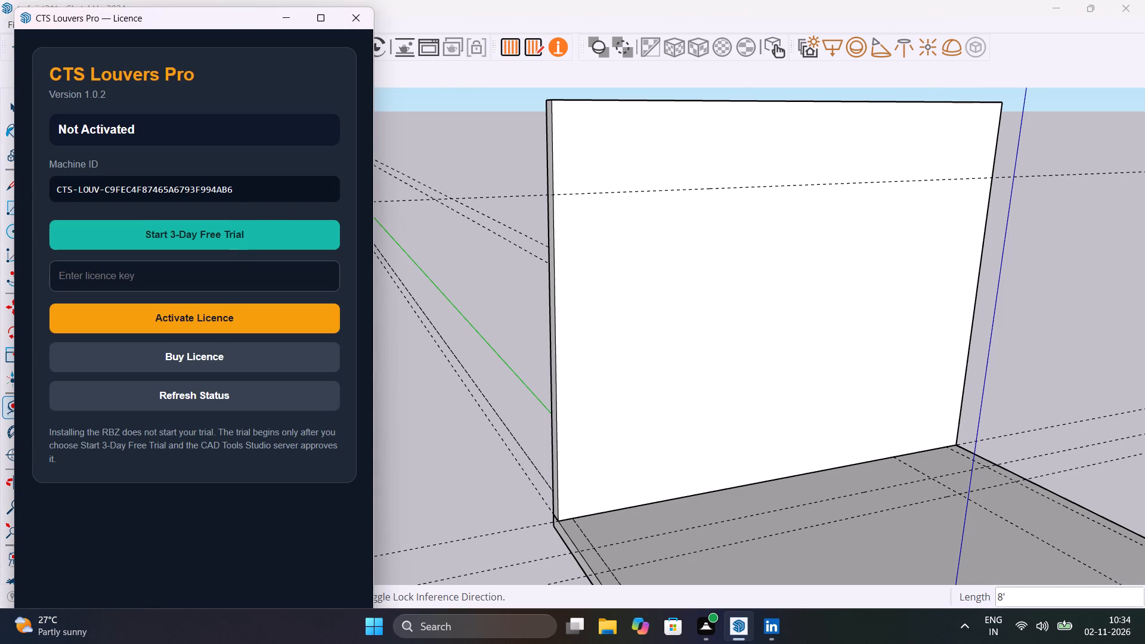
pyautogui.click(309, 238)
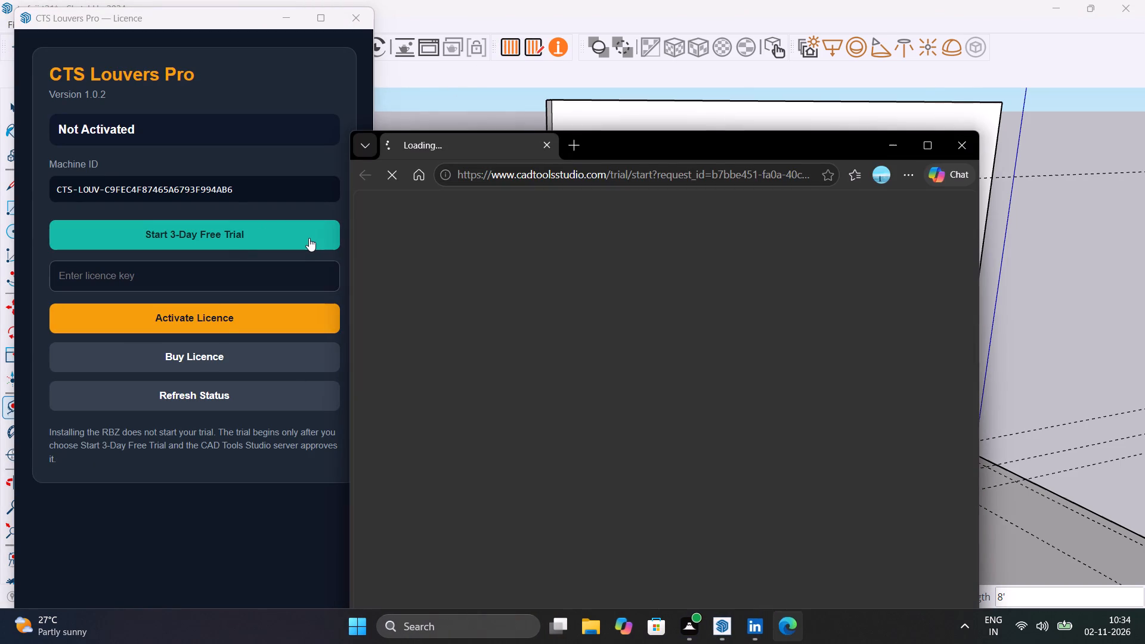
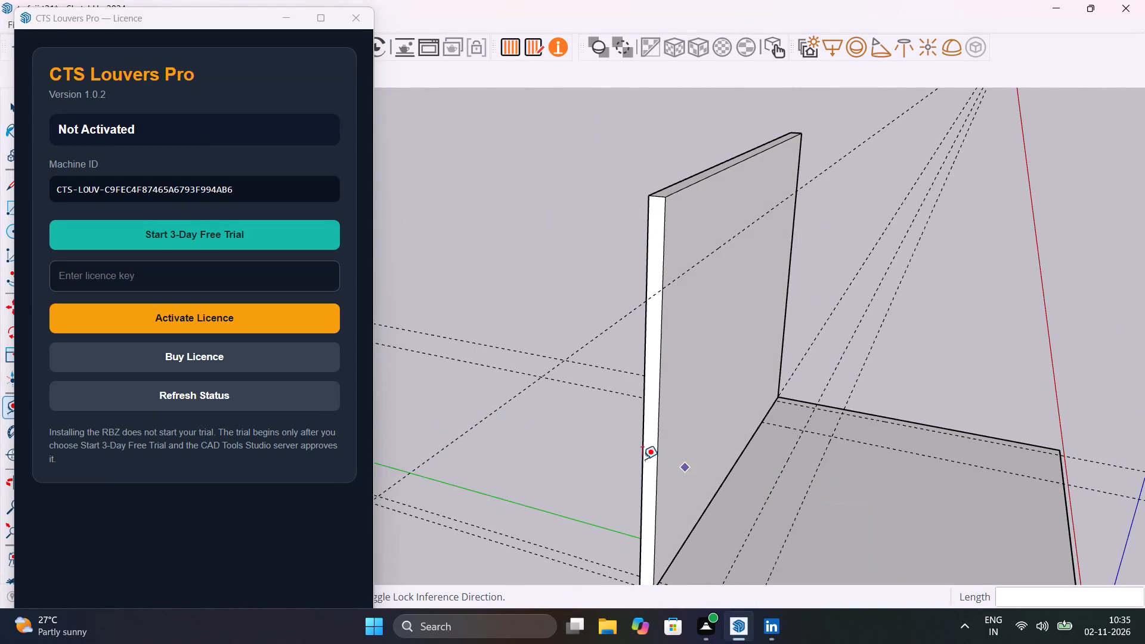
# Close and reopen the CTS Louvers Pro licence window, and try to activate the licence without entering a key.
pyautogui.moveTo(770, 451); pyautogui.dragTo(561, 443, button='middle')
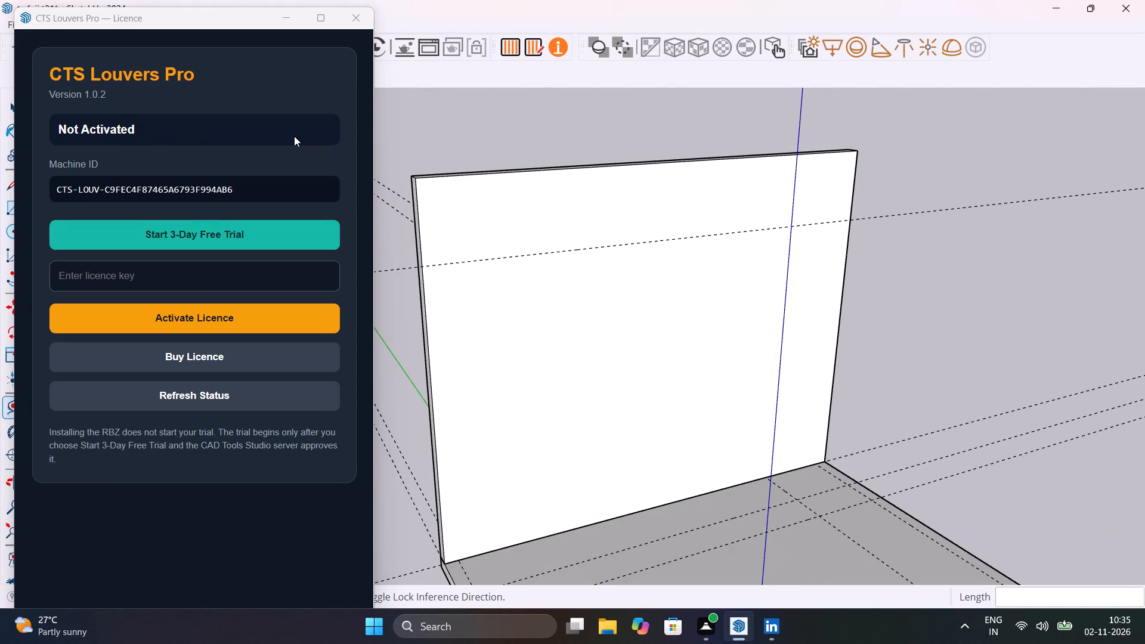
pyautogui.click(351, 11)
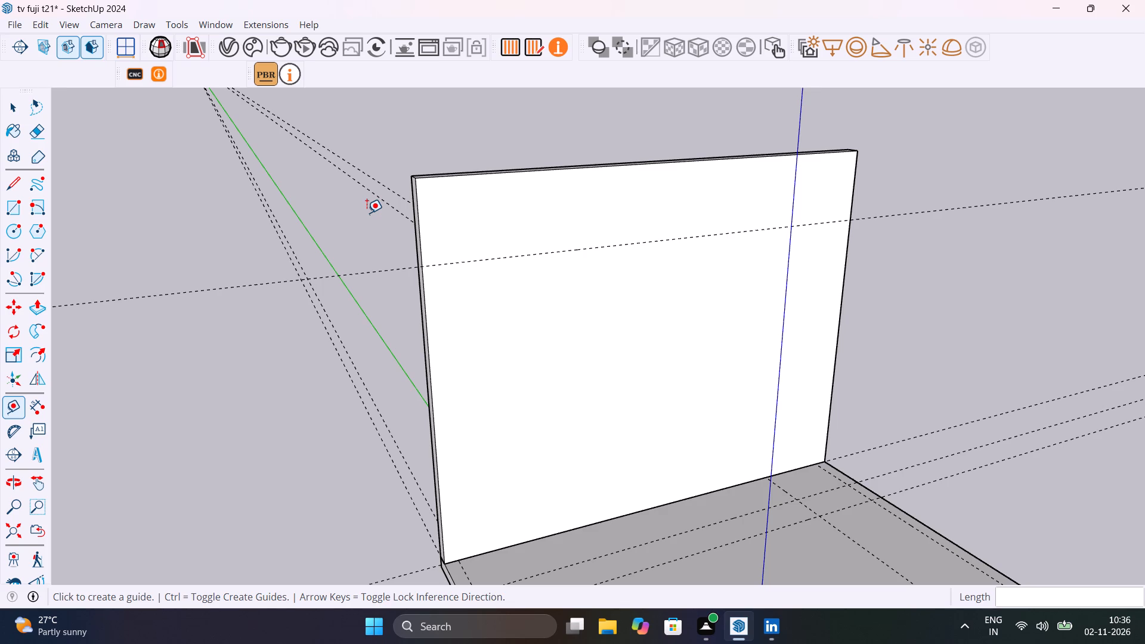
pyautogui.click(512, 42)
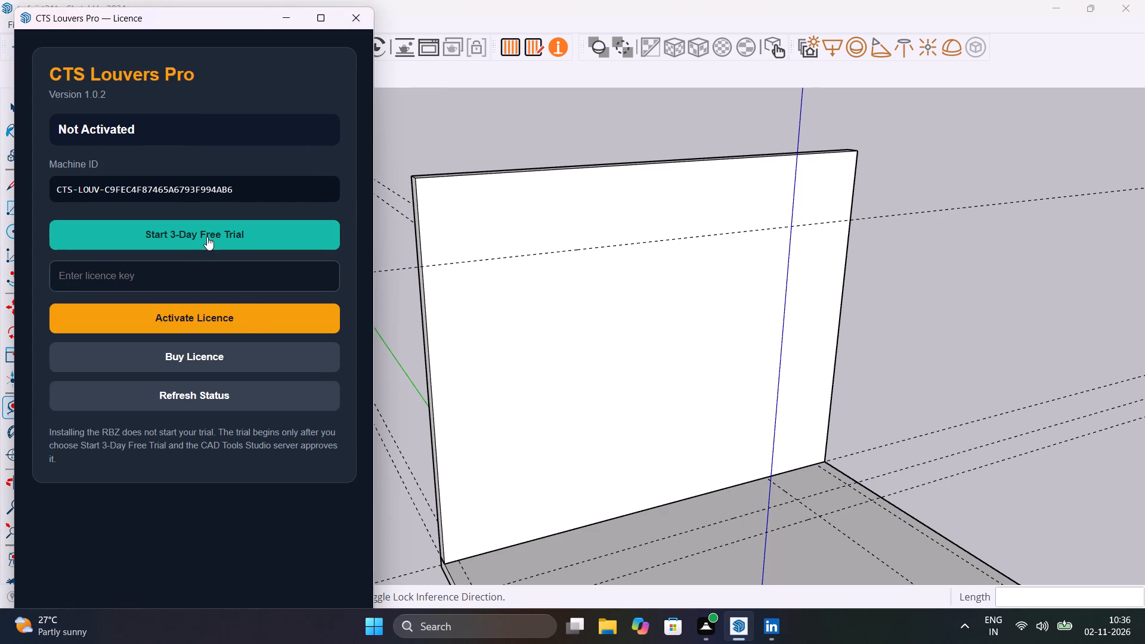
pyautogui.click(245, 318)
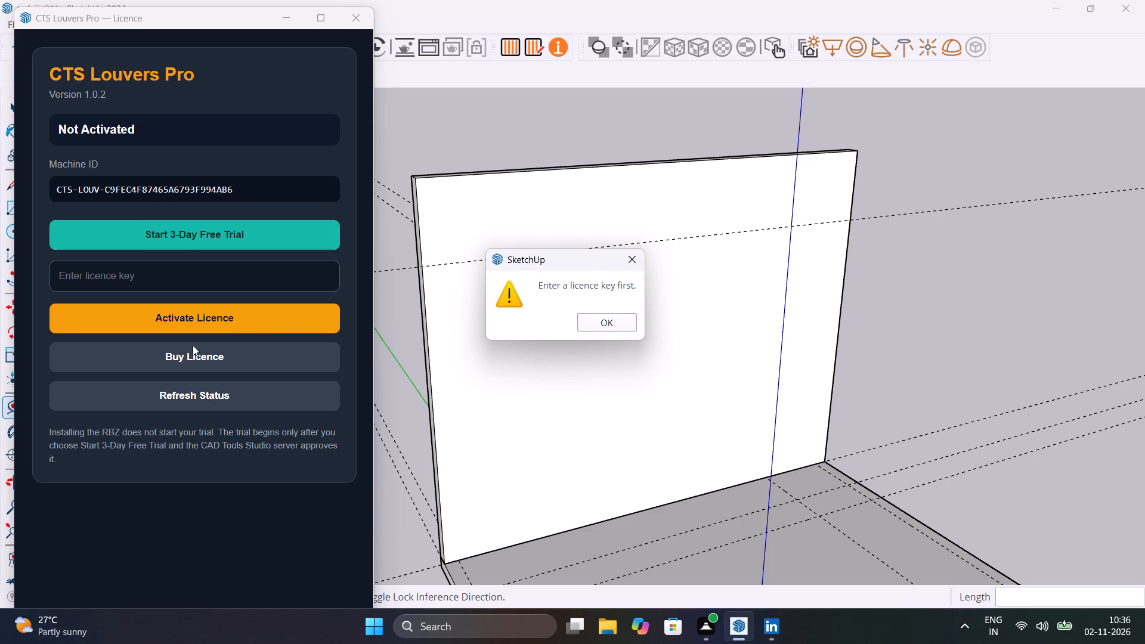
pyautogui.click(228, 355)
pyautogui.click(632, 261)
# Open the licence purchase web page, examine the Curved Louver Tool's trial and pricing information, and close the page and licence window.
pyautogui.click(216, 352)
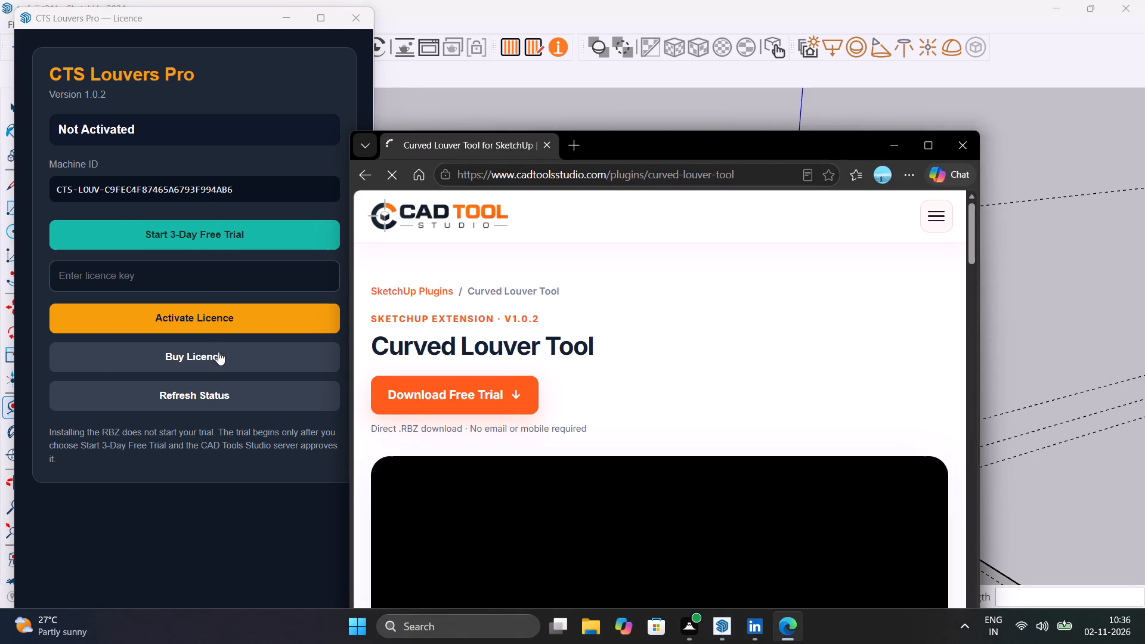
pyautogui.scroll(-5, 419, 404)
pyautogui.scroll(-1, 466, 507)
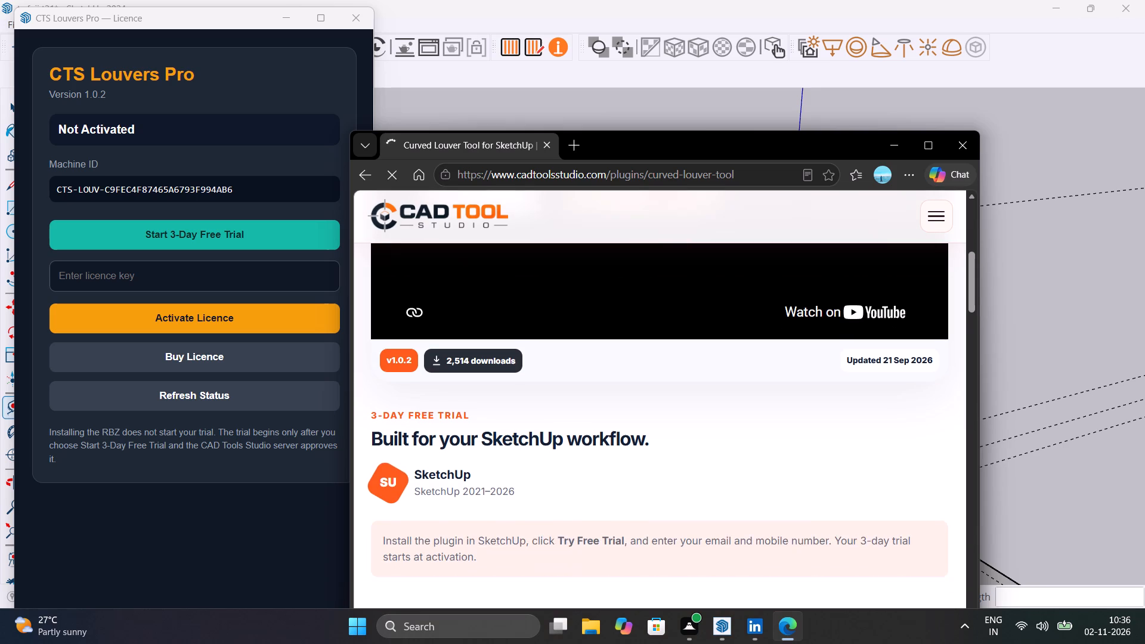
pyautogui.scroll(-10, 466, 507)
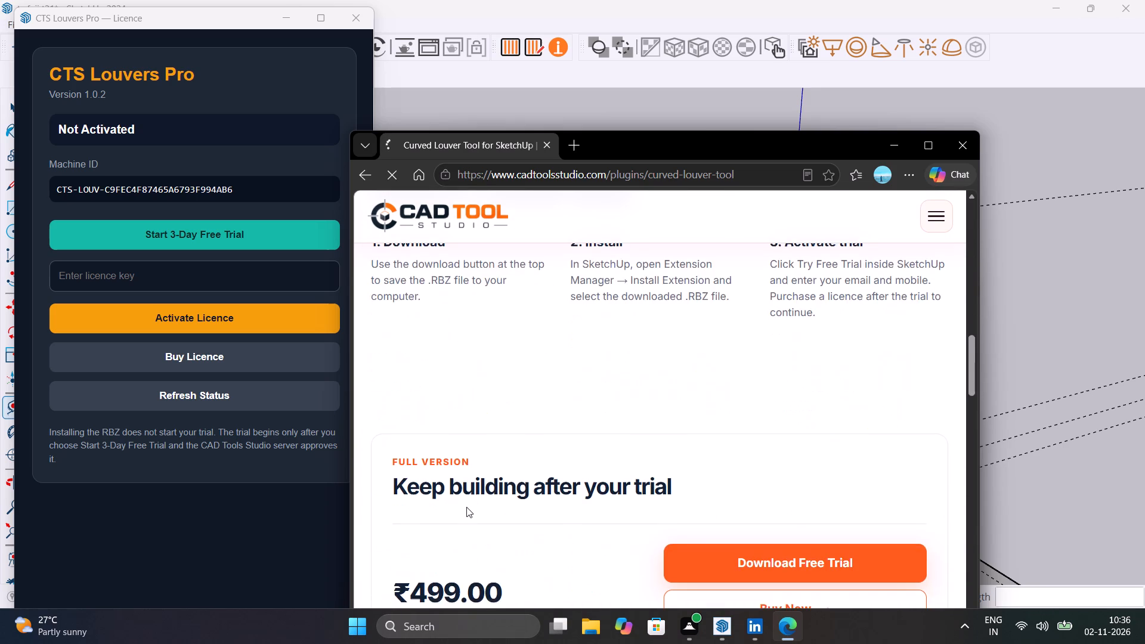
pyautogui.scroll(-2, 466, 507)
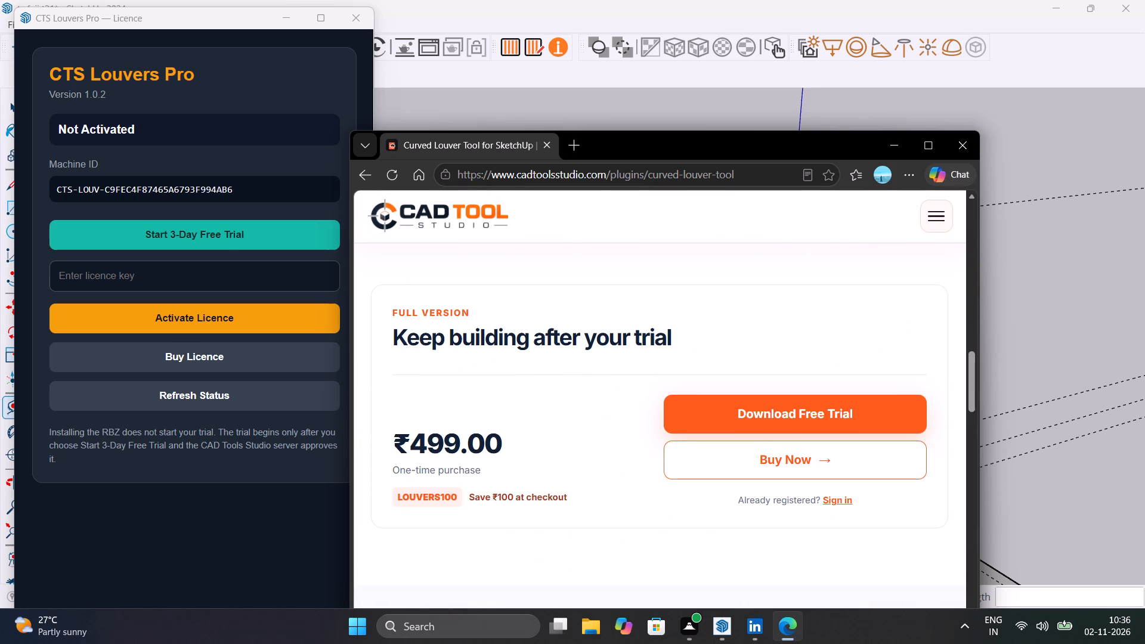
pyautogui.scroll(20, 481, 453)
pyautogui.scroll(-4, 482, 452)
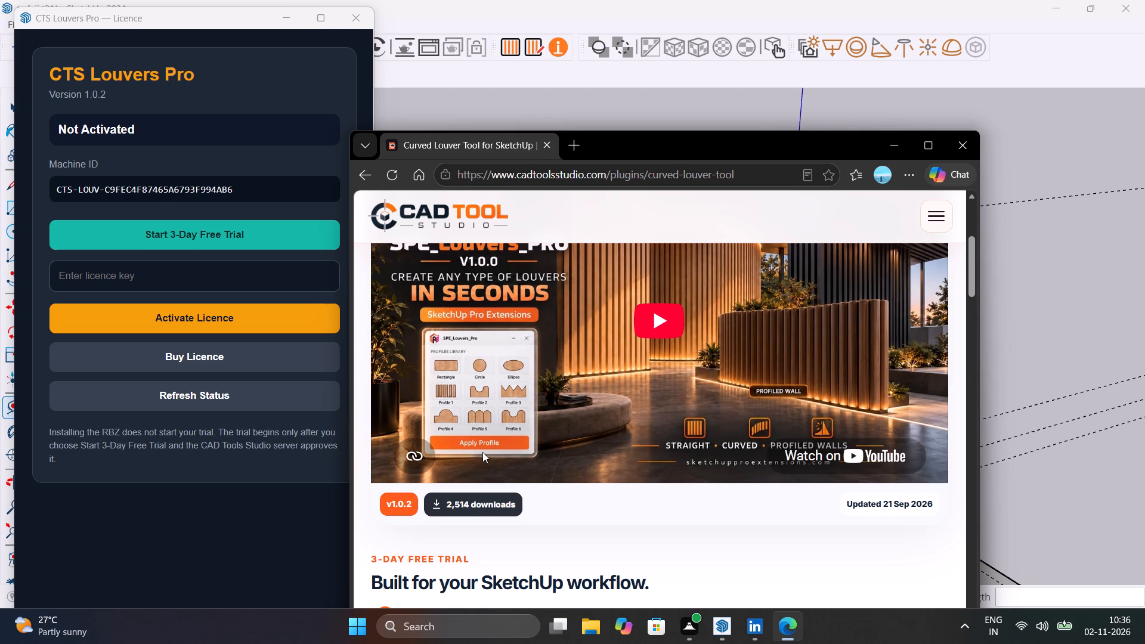
pyautogui.scroll(1, 526, 453)
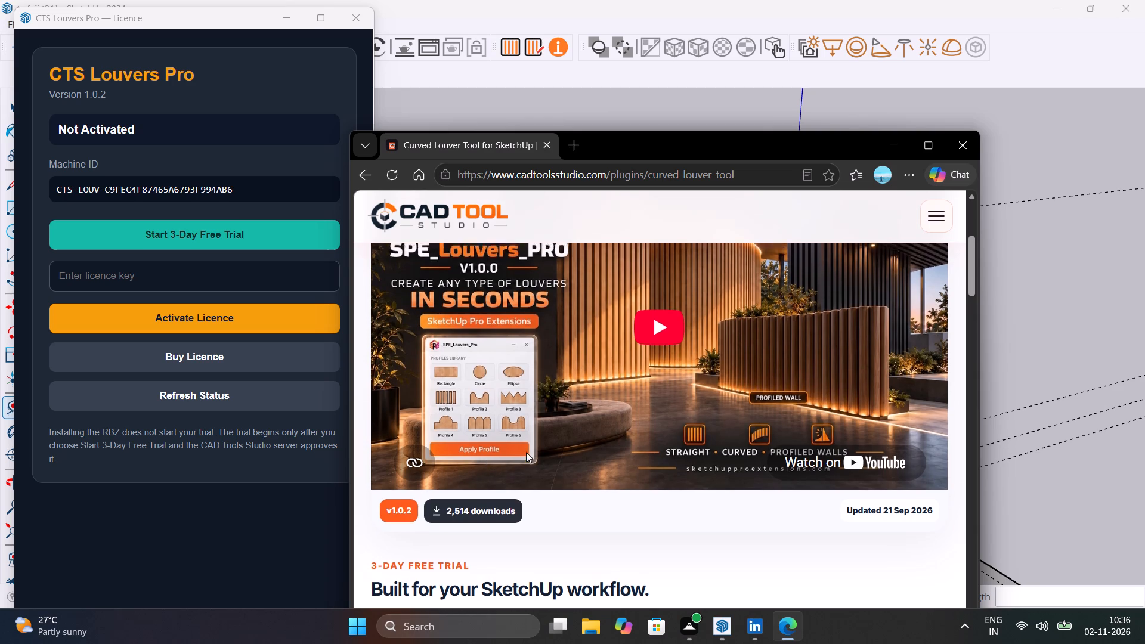
pyautogui.scroll(1, 526, 452)
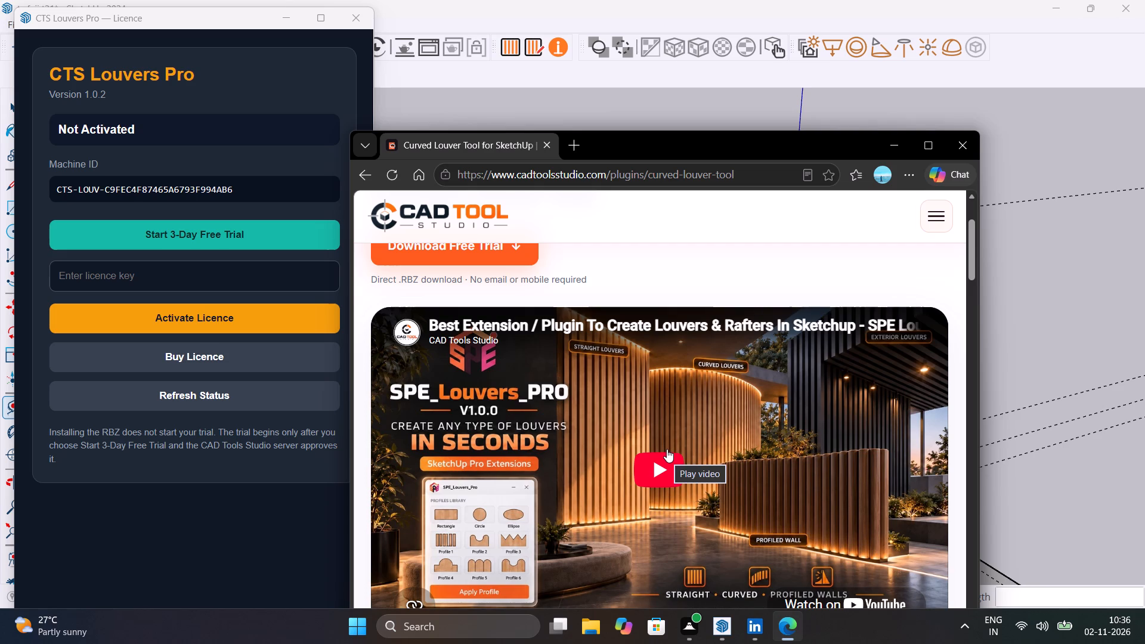
pyautogui.scroll(2, 667, 449)
pyautogui.scroll(-2, 667, 449)
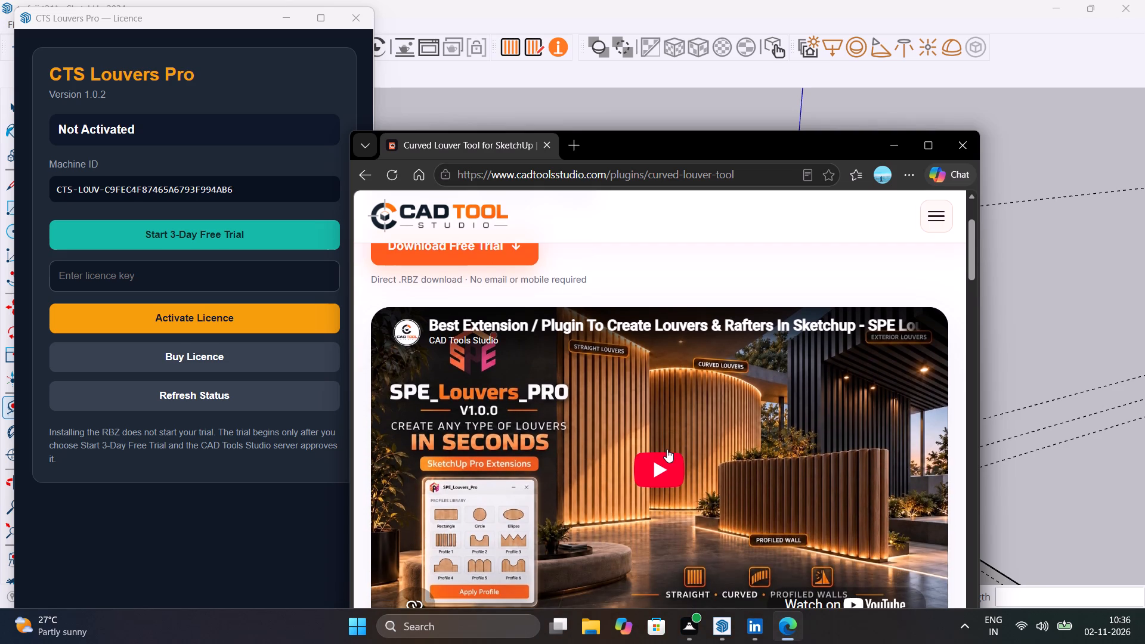
pyautogui.scroll(-1, 667, 449)
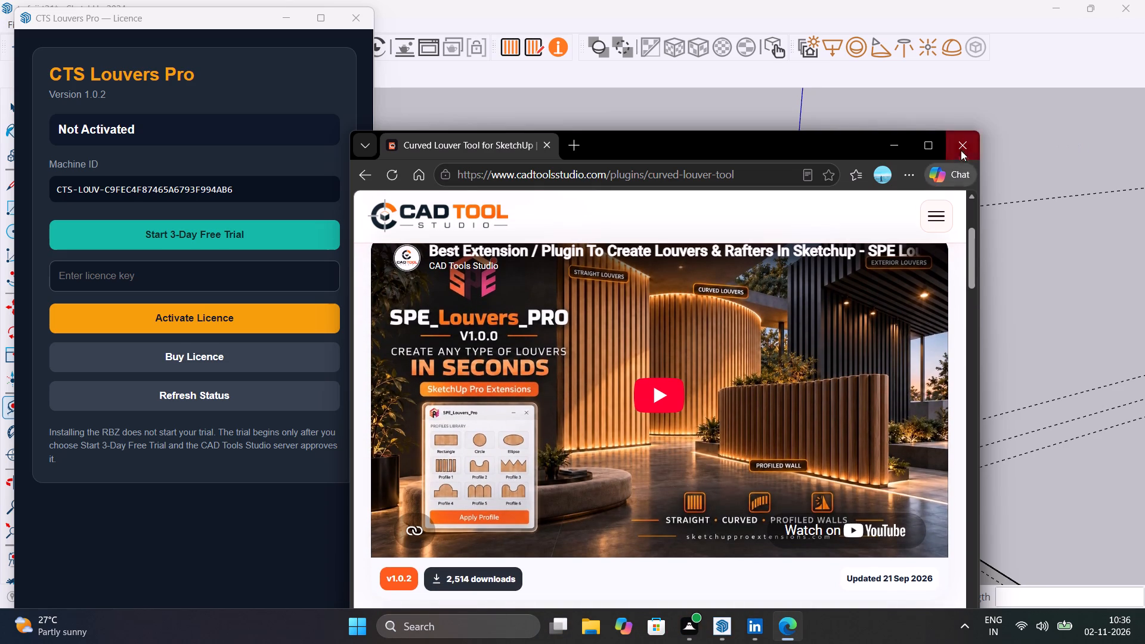
pyautogui.click(961, 139)
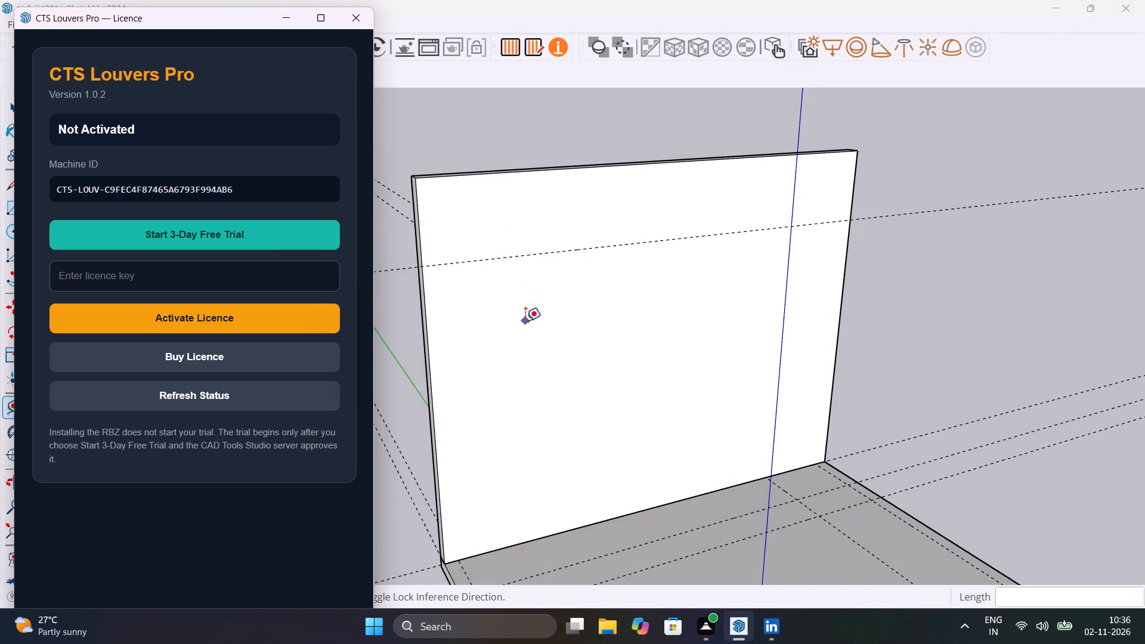
pyautogui.press('space')
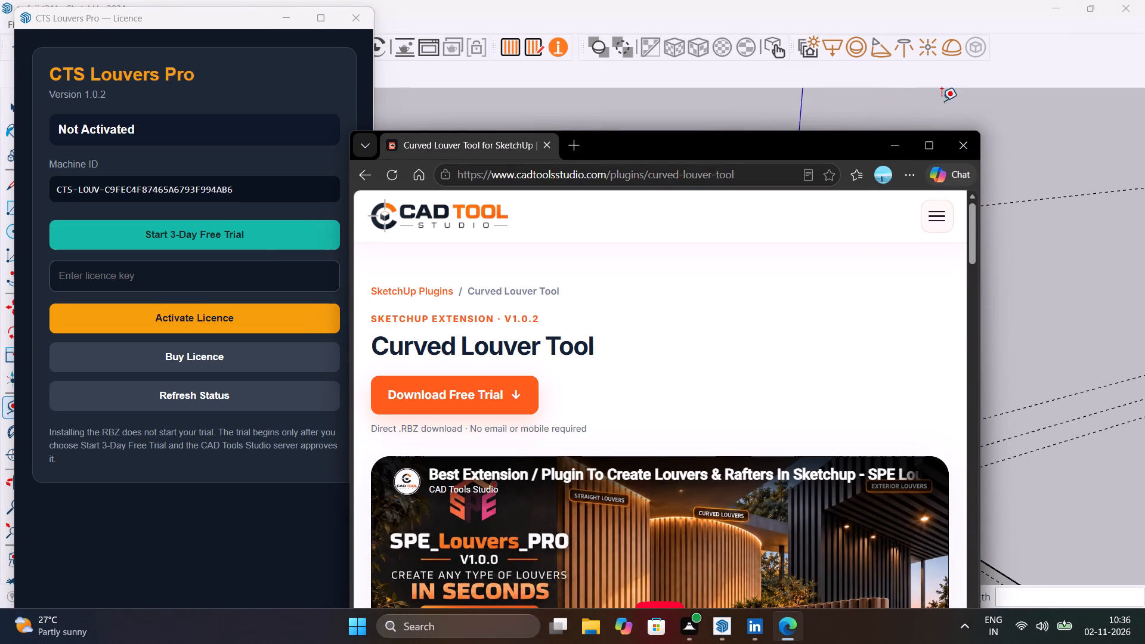
pyautogui.click(967, 147)
pyautogui.press('space')
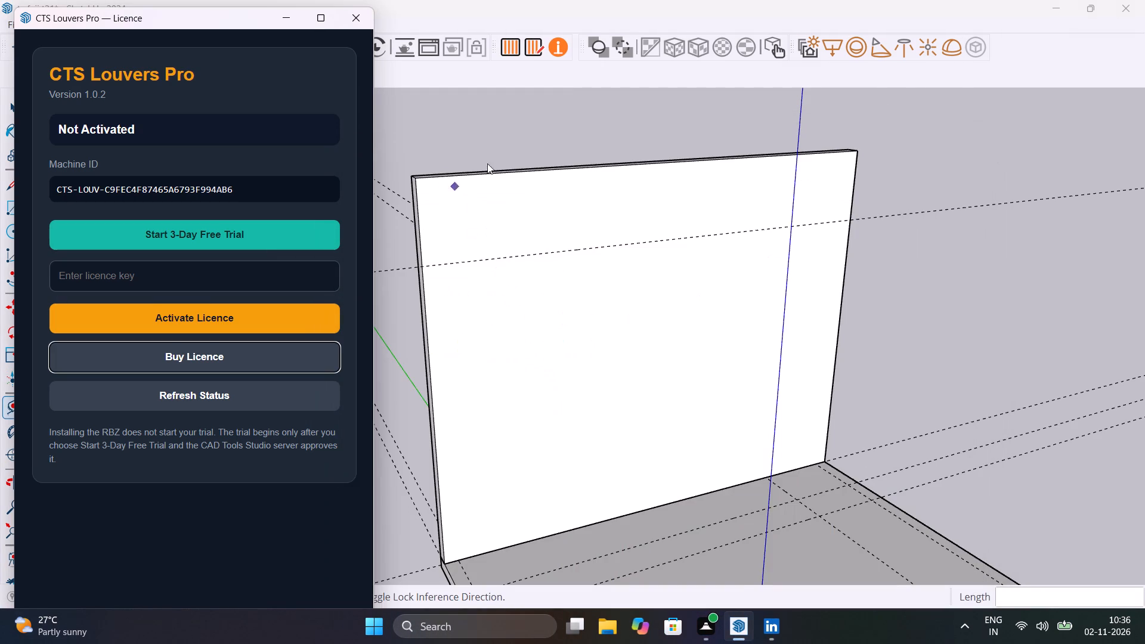
pyautogui.click(968, 150)
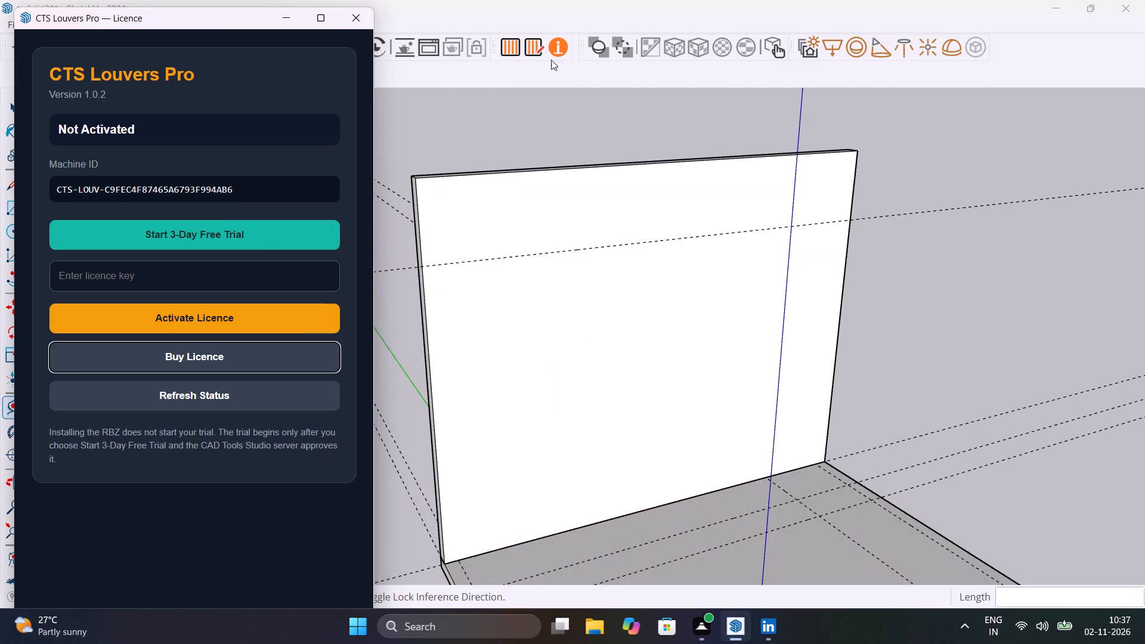
pyautogui.click(357, 19)
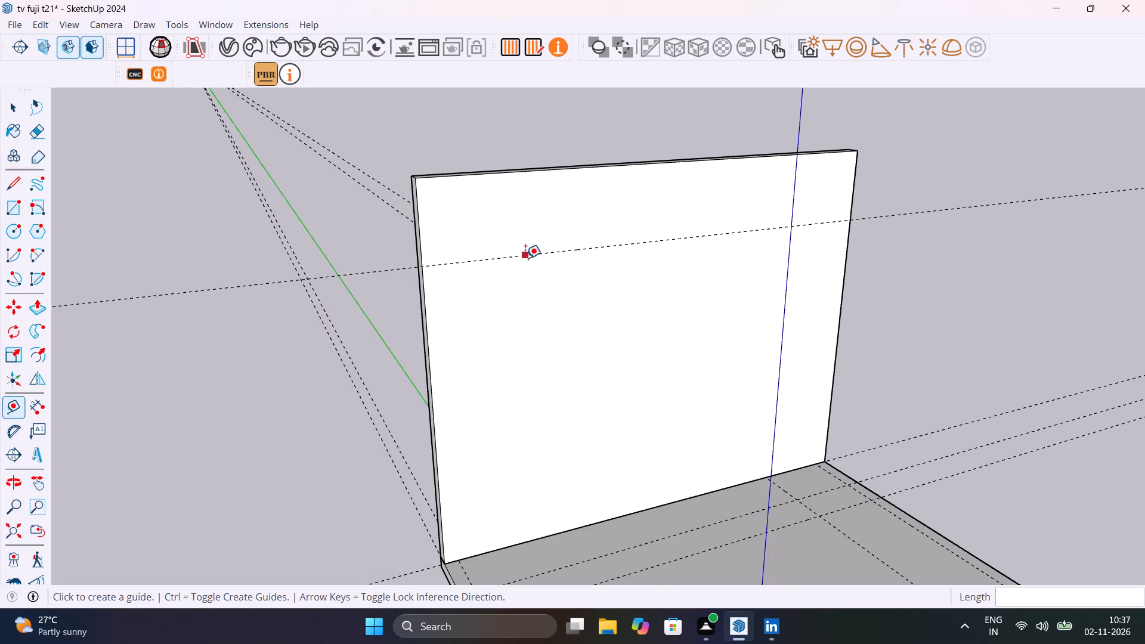
# Place a horizontal guide across the back wall's front face 9' above its bottom edge.
pyautogui.press('space')
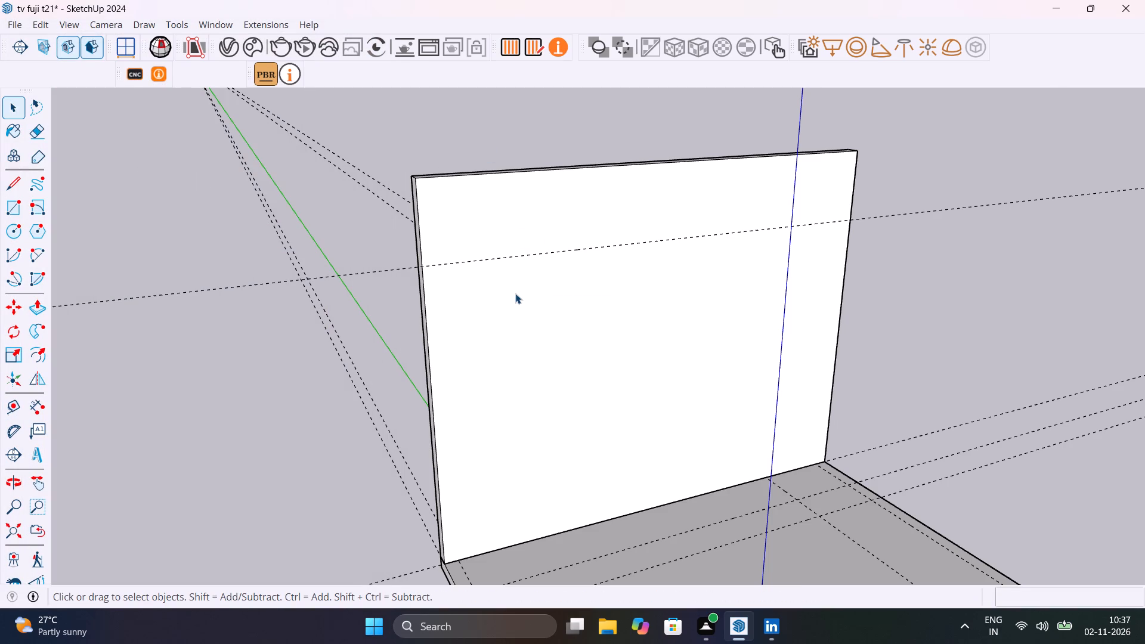
pyautogui.keyDown('shift'); pyautogui.moveTo(545, 302); pyautogui.dragTo(551, 299, button='middle'); pyautogui.keyUp('shift')
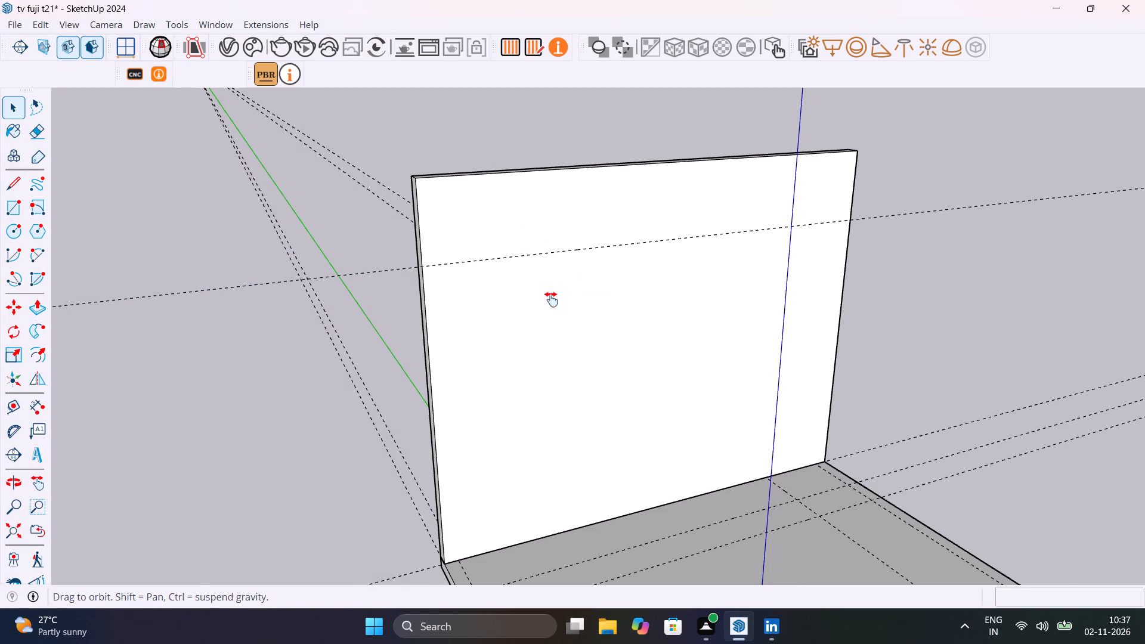
pyautogui.keyDown('shift'); pyautogui.moveTo(551, 299); pyautogui.dragTo(465, 300, button='middle'); pyautogui.keyUp('shift')
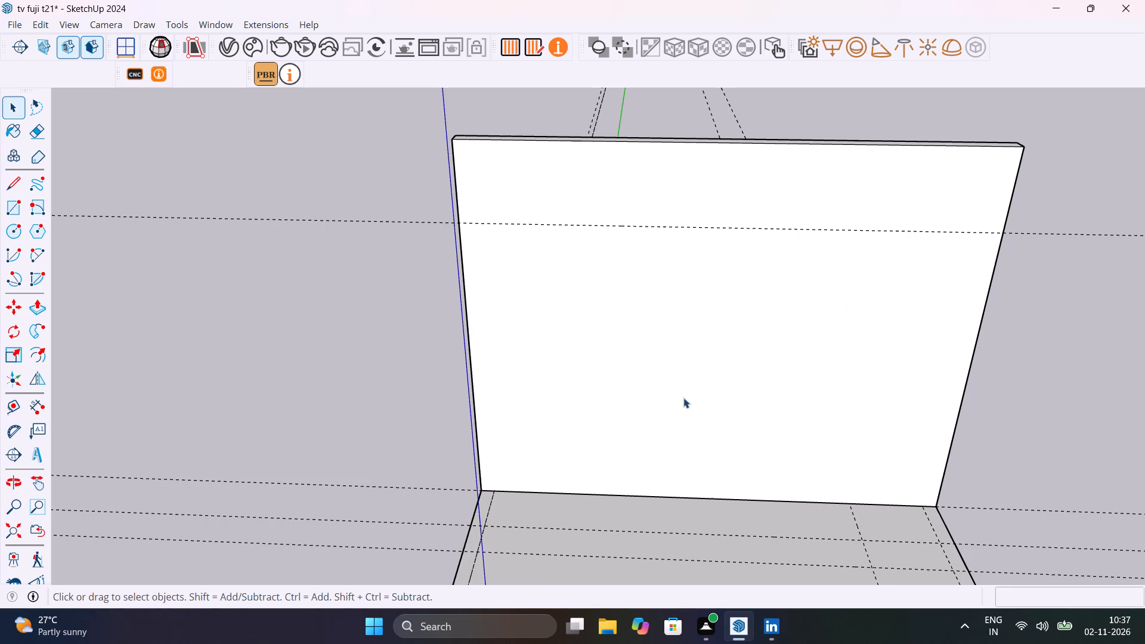
pyautogui.moveTo(729, 442); pyautogui.dragTo(827, 318, button='middle')
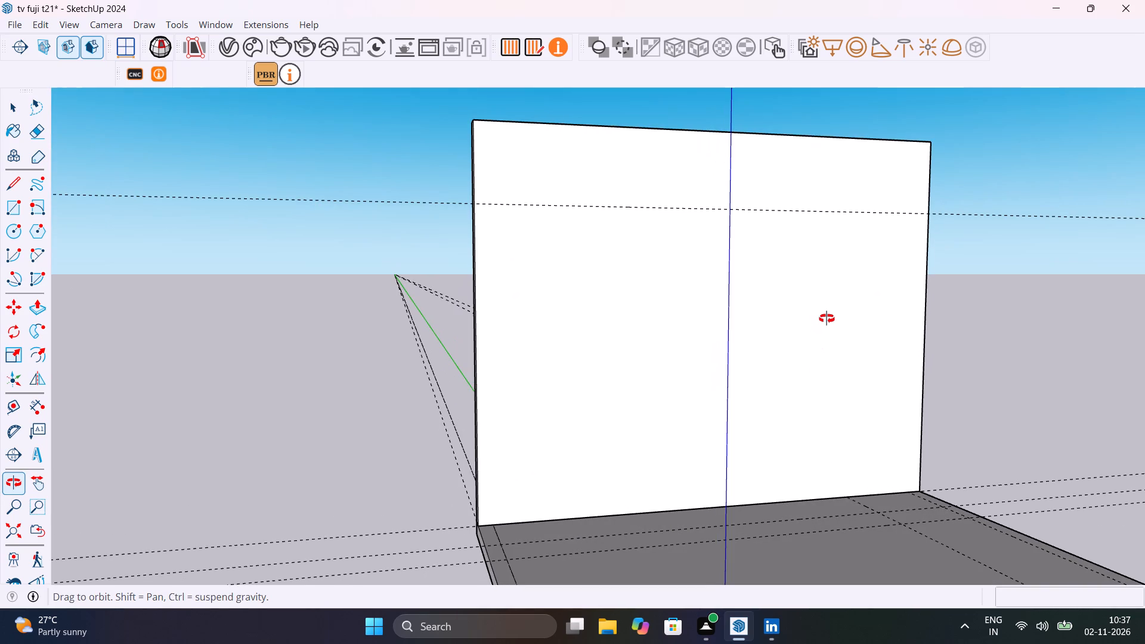
pyautogui.moveTo(827, 318); pyautogui.dragTo(738, 369, button='middle')
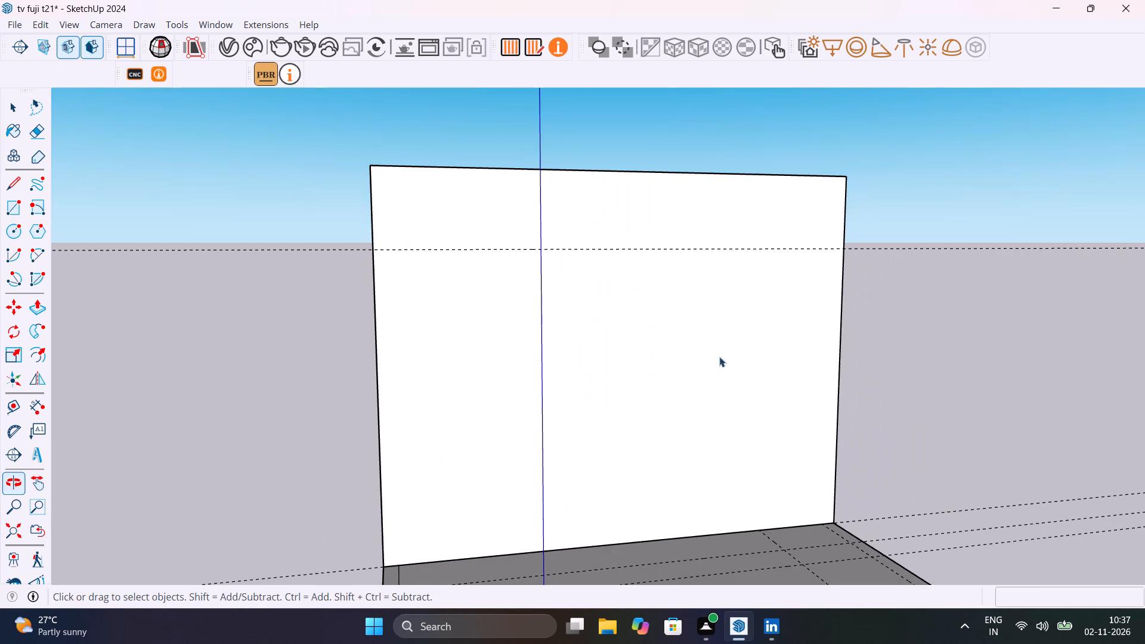
pyautogui.press('t')
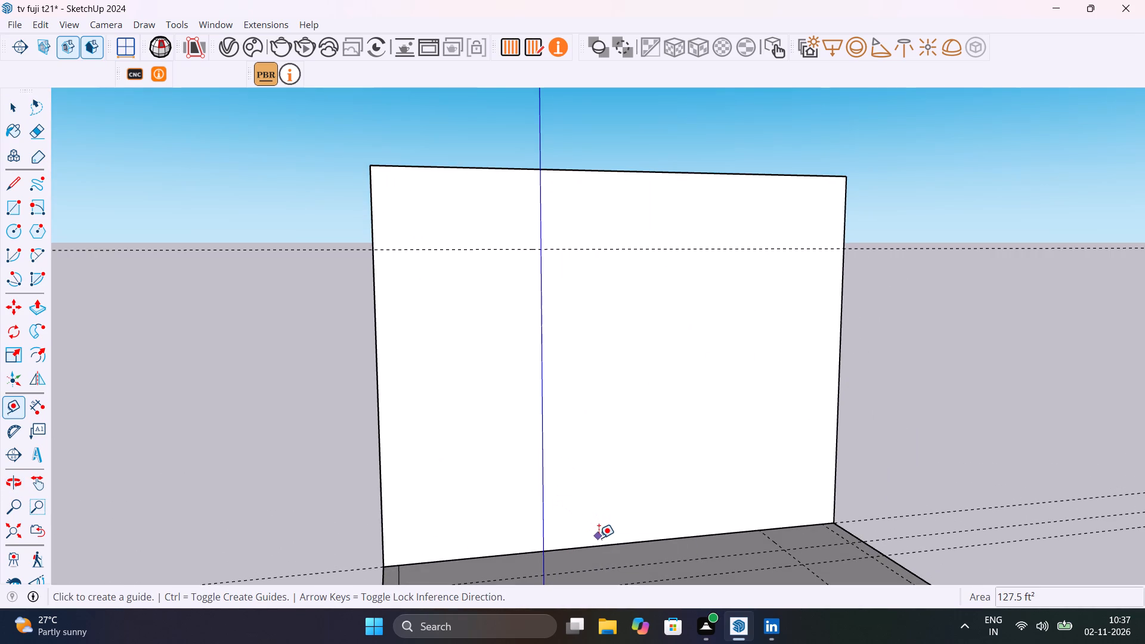
pyautogui.click(601, 542)
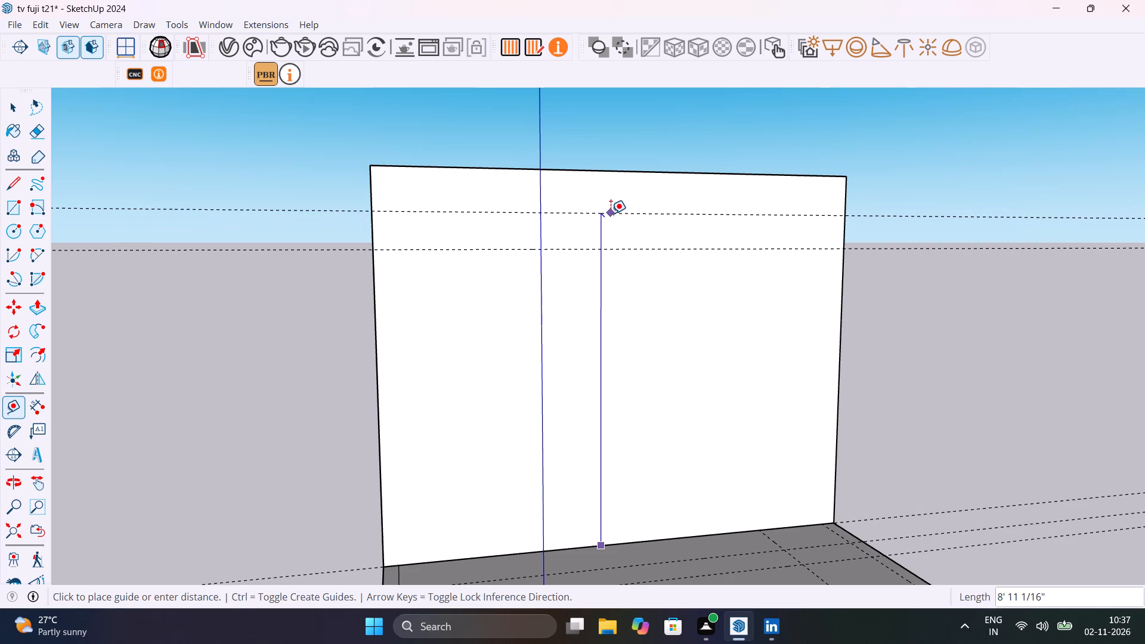
pyautogui.write("9'")
pyautogui.press('Return')
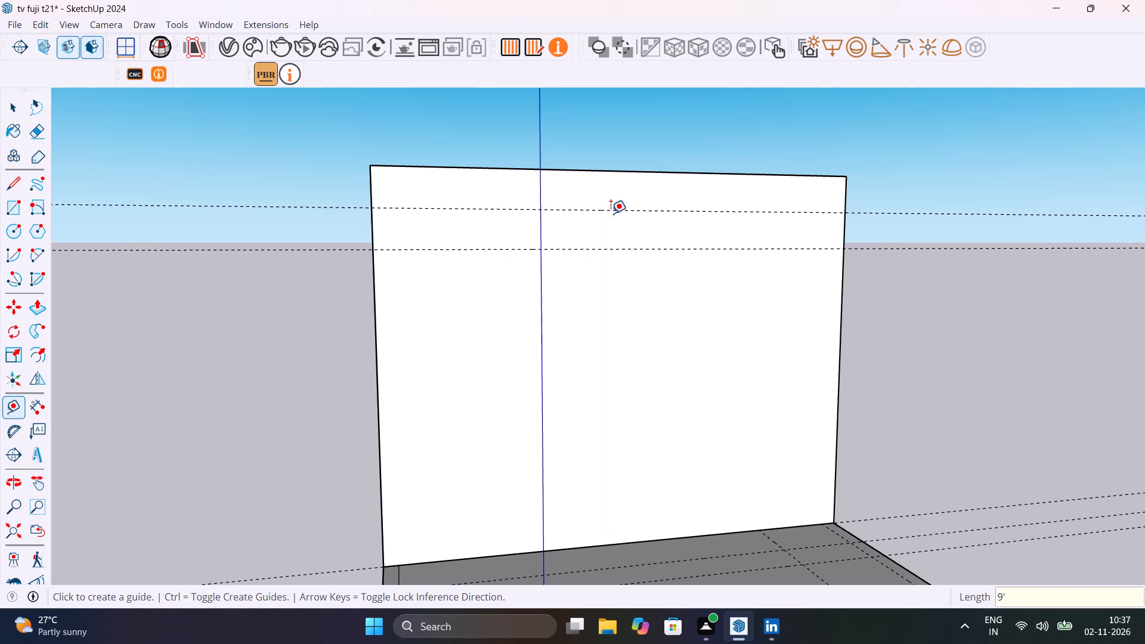
# Delete the lower horizontal guide, 8' above the back wall's bottom edge.
pyautogui.press('space')
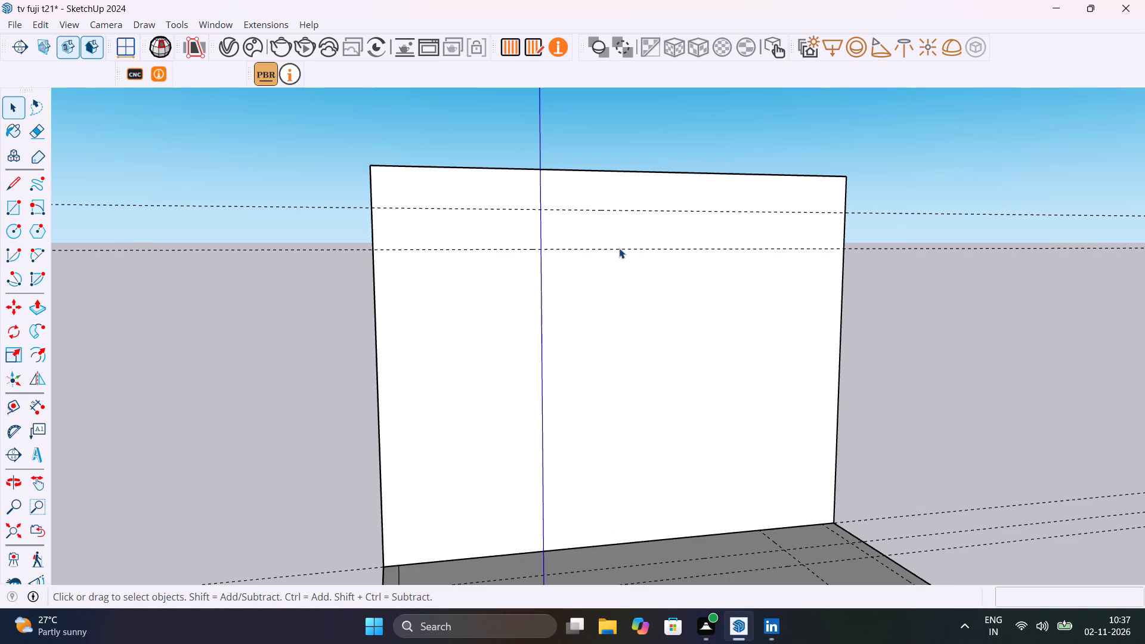
pyautogui.click(619, 248)
pyautogui.press('Delete')
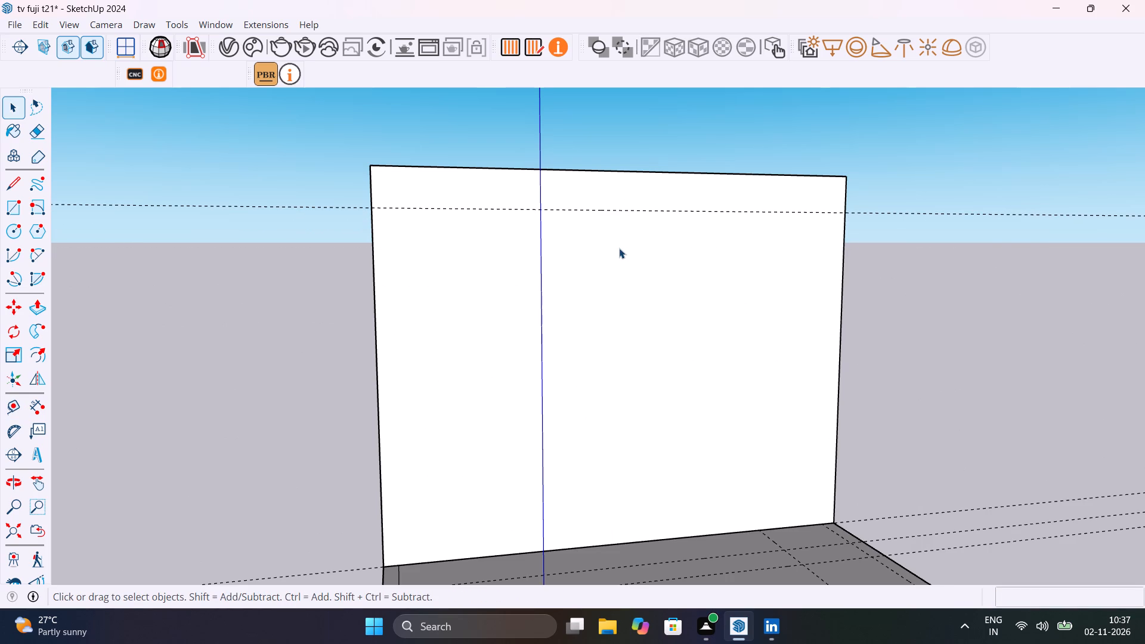
# Place a vertical guide on the back wall's front face, offset from its left edge to meet the slab's nearby lengthwise guide.
pyautogui.press('t')
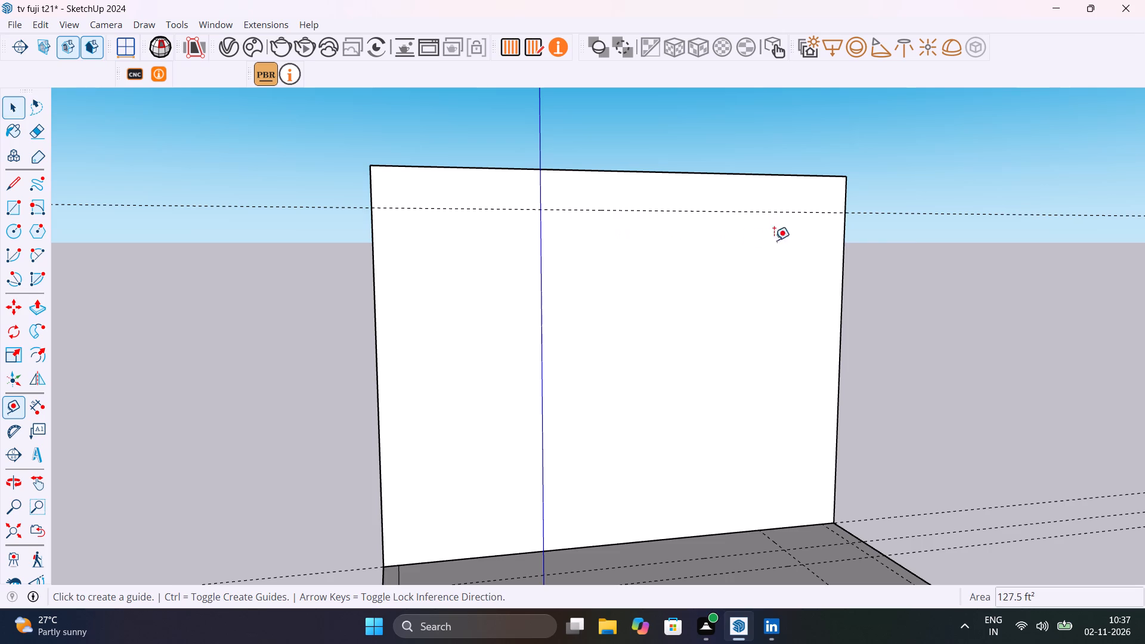
pyautogui.click(373, 338)
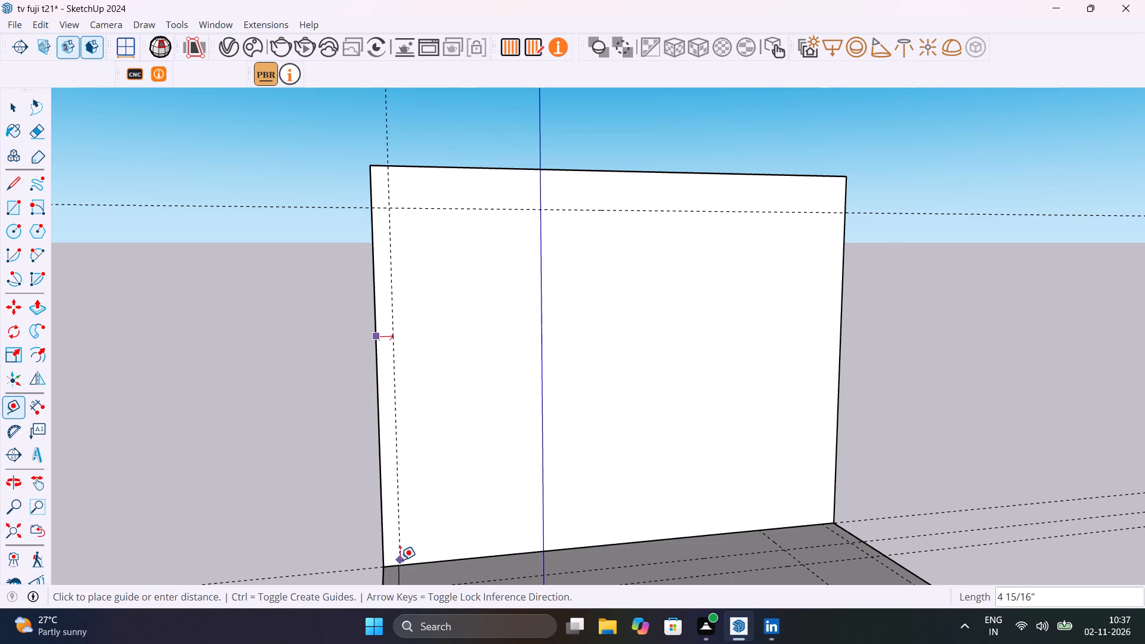
pyautogui.keyDown('shift'); pyautogui.moveTo(405, 550); pyautogui.dragTo(398, 437, button='middle'); pyautogui.keyUp('shift')
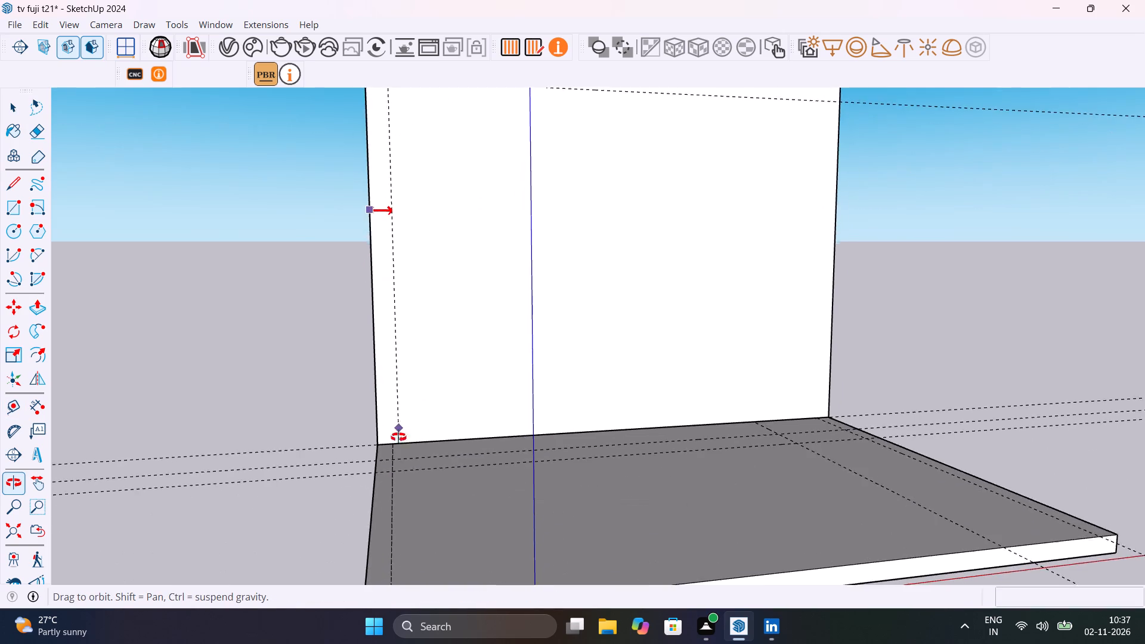
pyautogui.keyDown('shift'); pyautogui.moveTo(398, 437); pyautogui.dragTo(385, 526, button='middle'); pyautogui.keyUp('shift')
pyautogui.scroll(9, 401, 428)
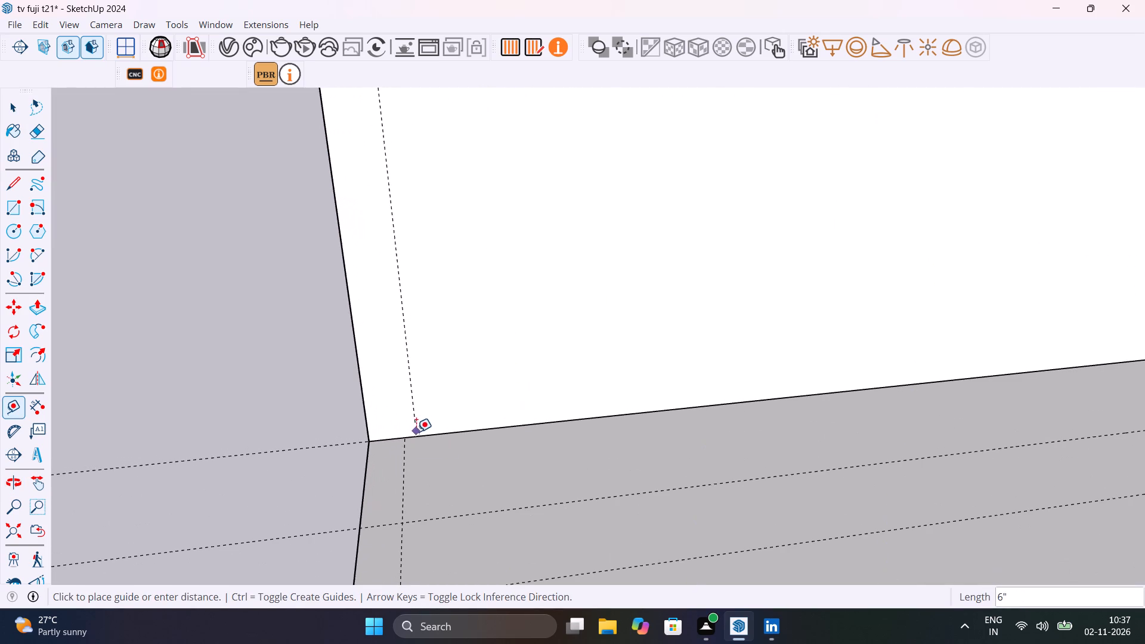
pyautogui.click(404, 436)
pyautogui.scroll(-16, 411, 436)
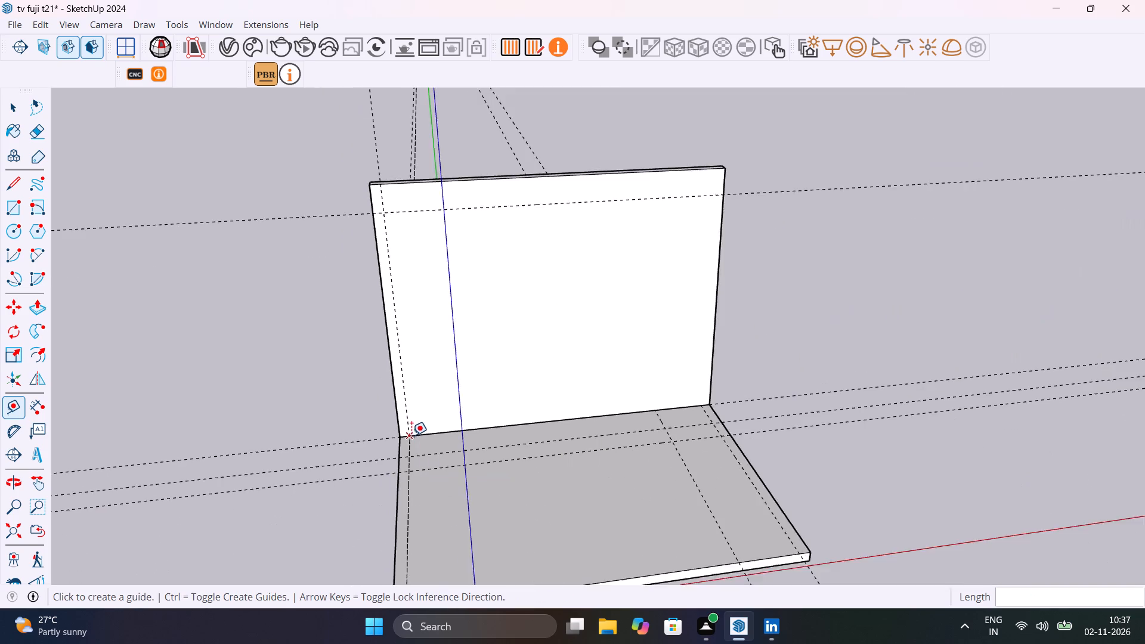
pyautogui.press('space')
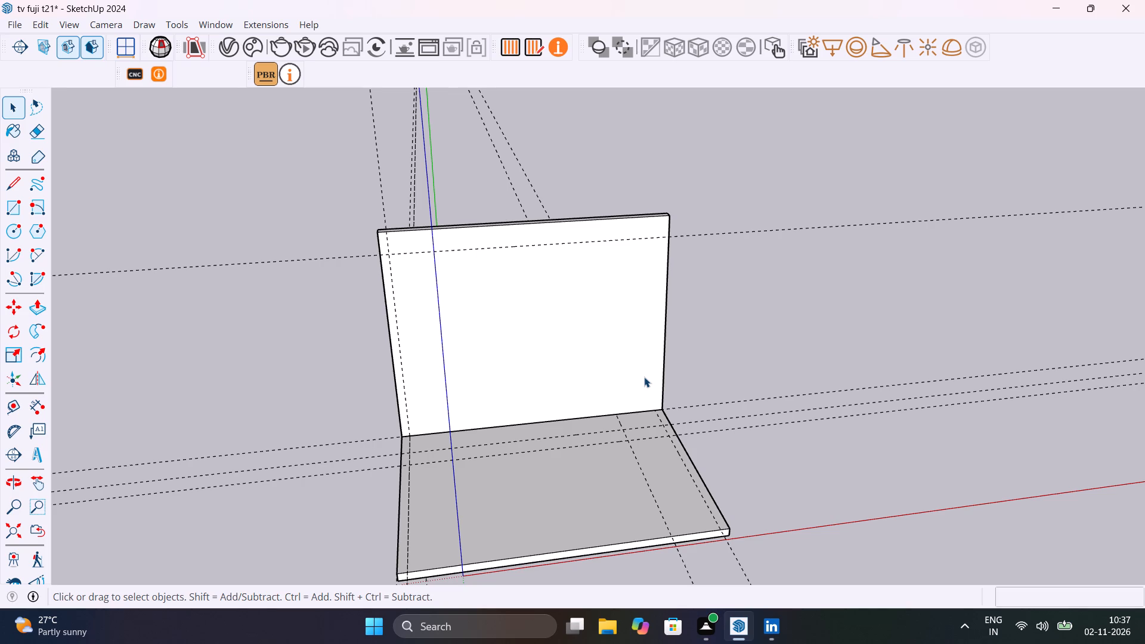
# Place a guide across the slab 1' in front of the back wall's bottom edge.
pyautogui.scroll(10, 567, 457)
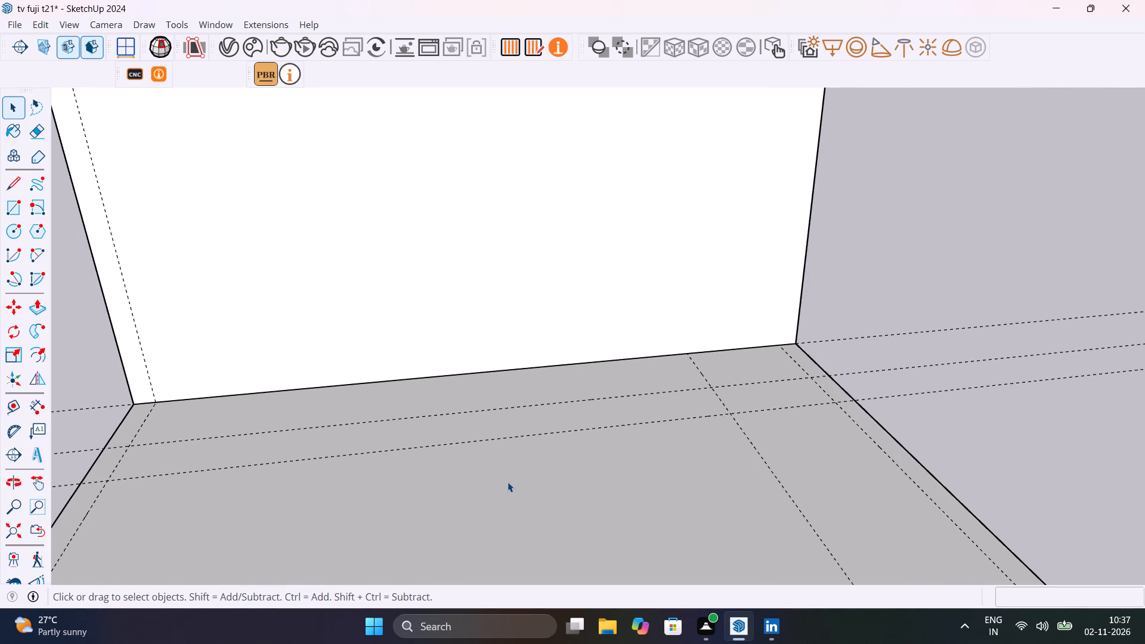
pyautogui.moveTo(507, 484); pyautogui.dragTo(688, 501, button='middle')
pyautogui.scroll(-4, 692, 501)
pyautogui.moveTo(696, 507); pyautogui.dragTo(750, 565, button='middle')
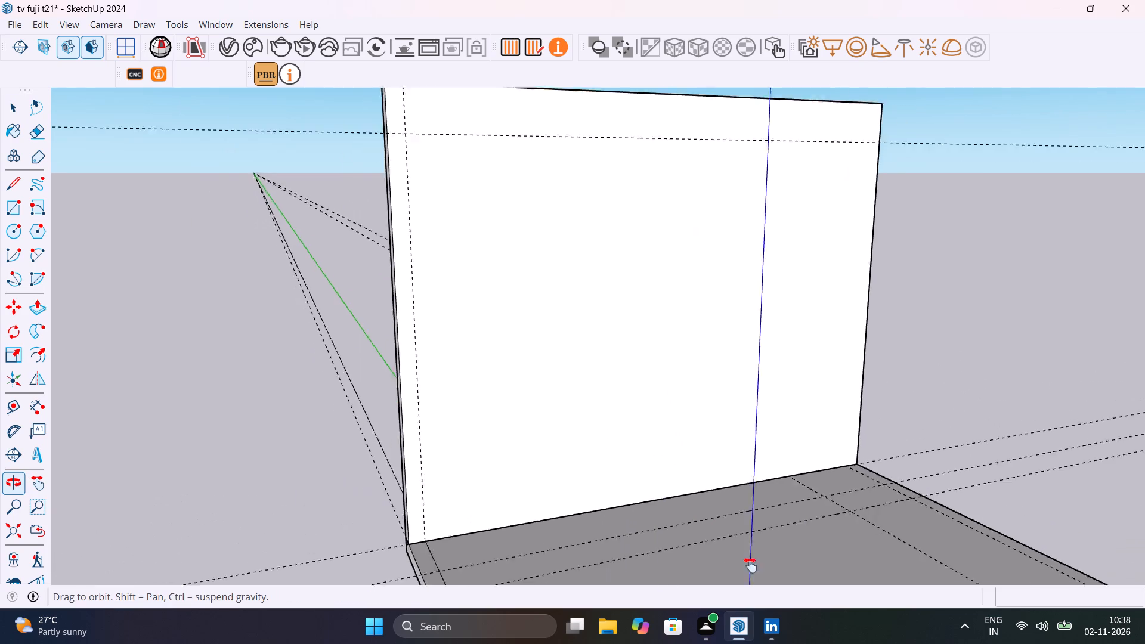
pyautogui.moveTo(750, 565); pyautogui.dragTo(713, 547, button='middle')
pyautogui.scroll(-4, 649, 508)
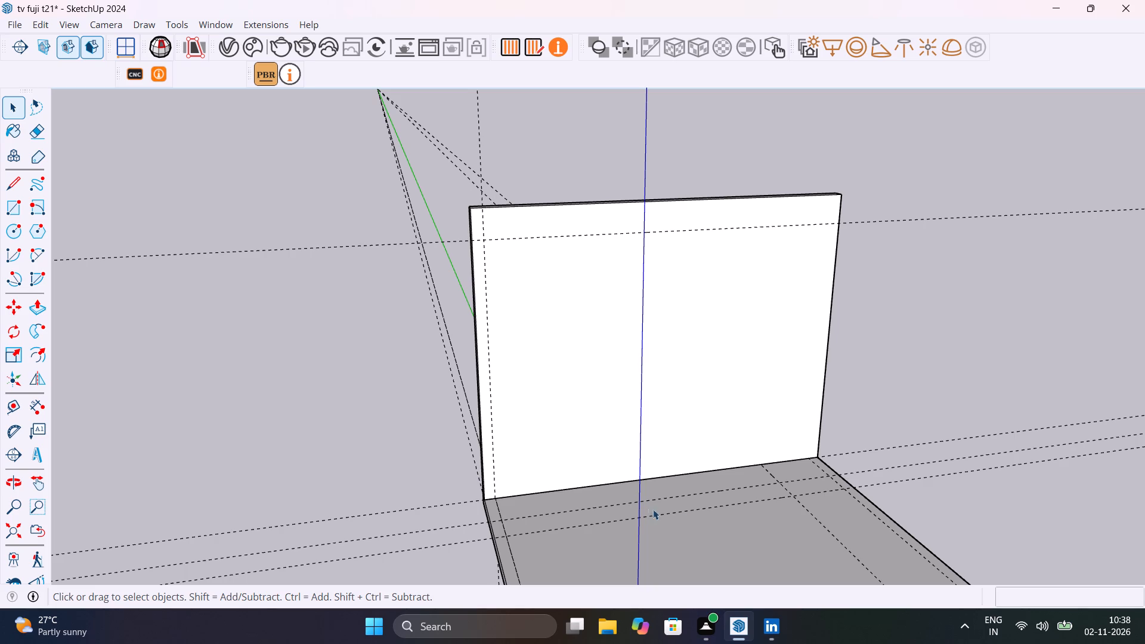
pyautogui.moveTo(623, 478); pyautogui.dragTo(606, 507, button='middle')
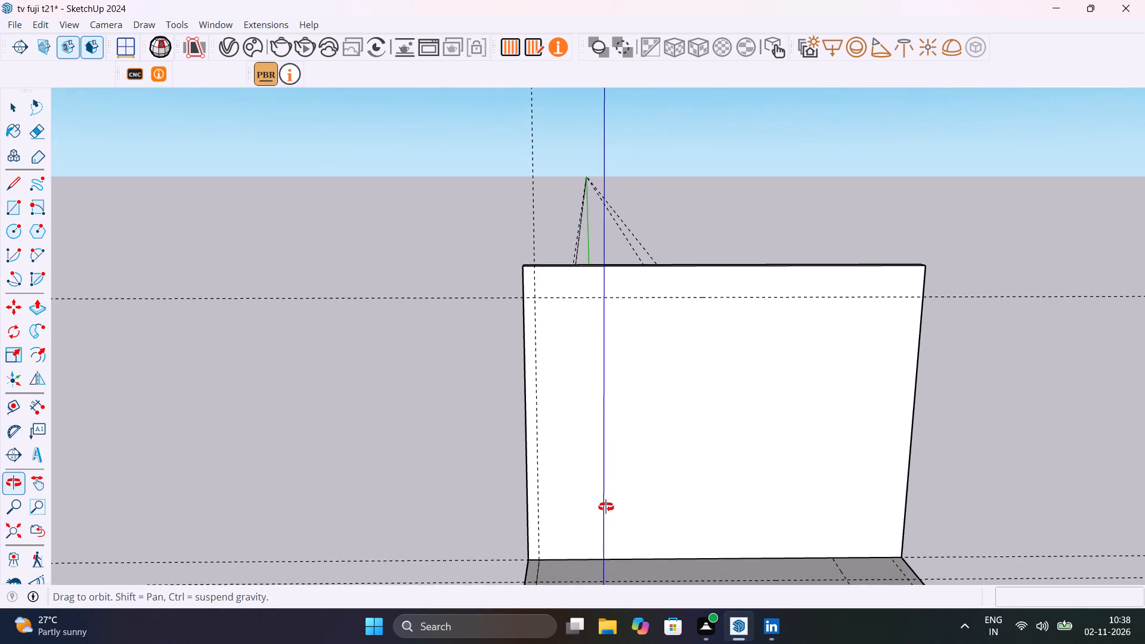
pyautogui.moveTo(606, 507); pyautogui.dragTo(492, 481, button='middle')
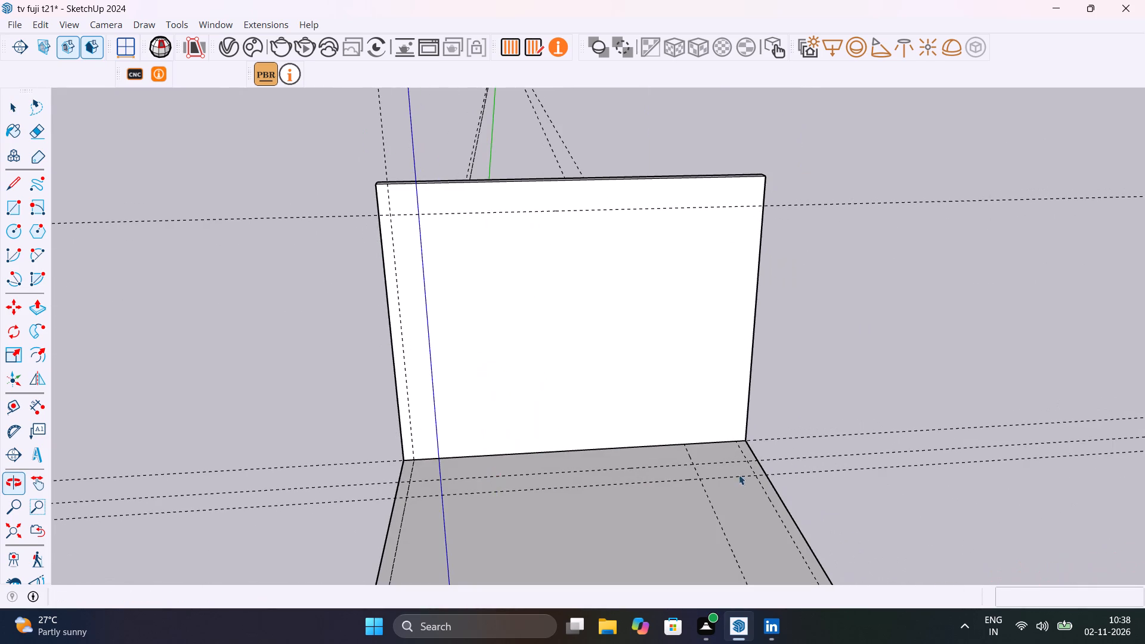
pyautogui.scroll(10, 729, 453)
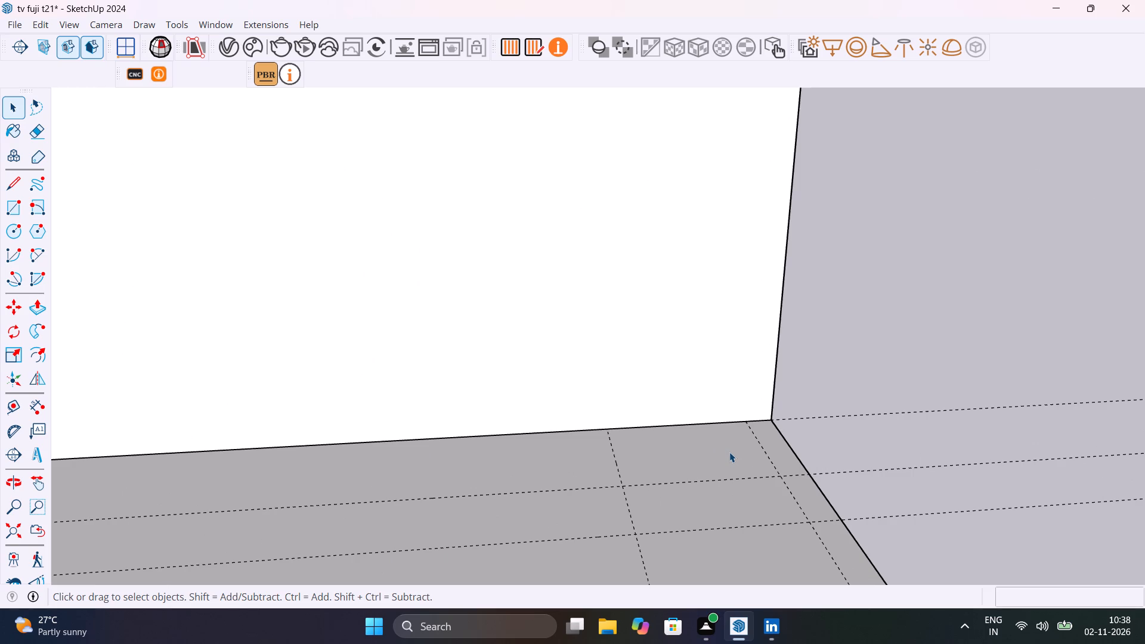
pyautogui.scroll(8, 729, 452)
pyautogui.press('t')
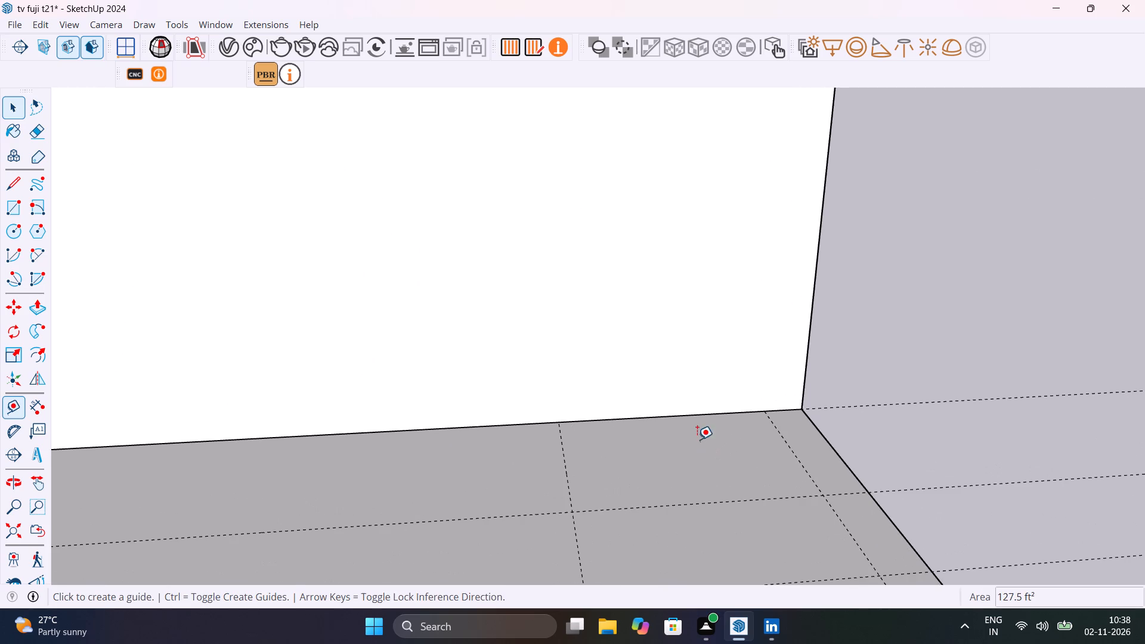
pyautogui.click(689, 412)
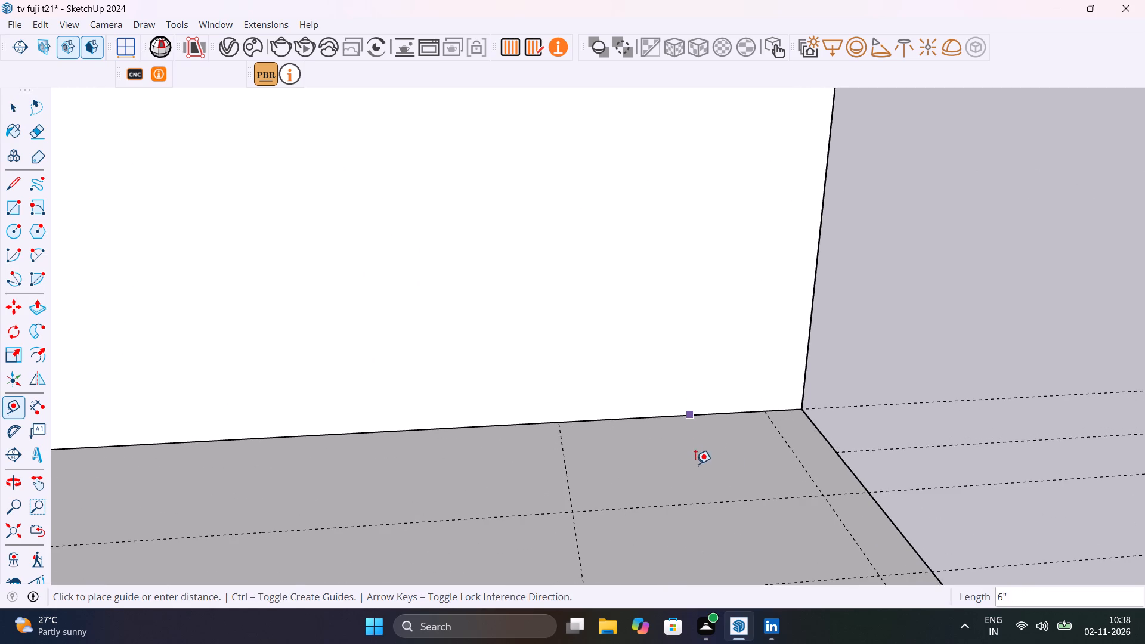
pyautogui.write("1'")
pyautogui.press('Return')
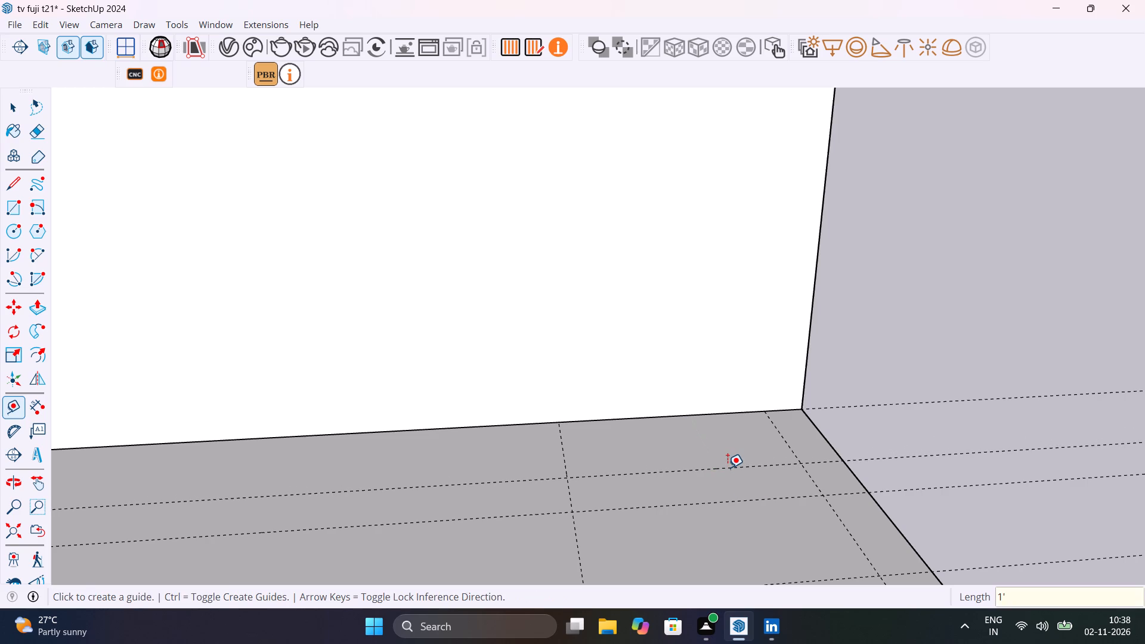
# Draw a 2' × 1' rectangle on the slab against the back wall's right end, between the guide intersections.
pyautogui.scroll(-7, 728, 467)
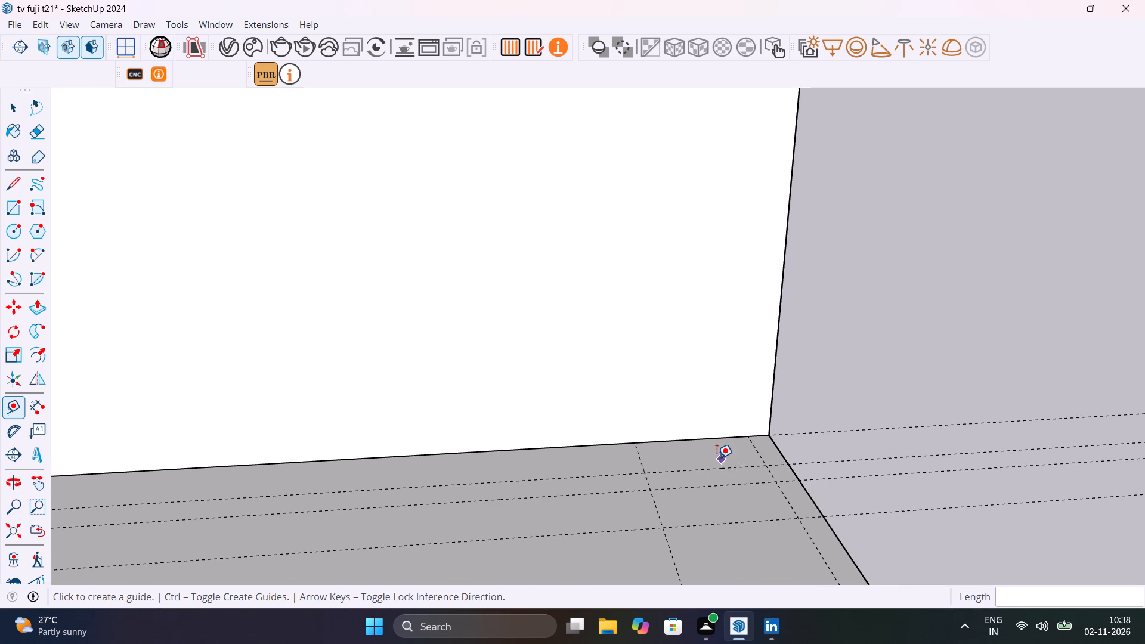
pyautogui.scroll(4, 717, 457)
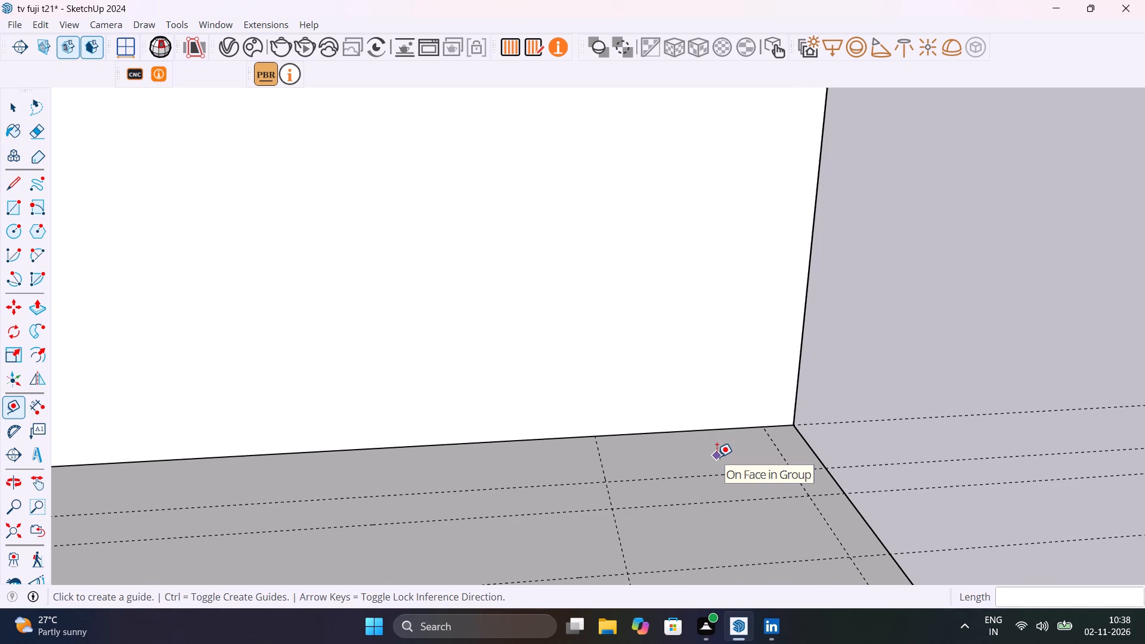
pyautogui.press('r')
pyautogui.click(597, 437)
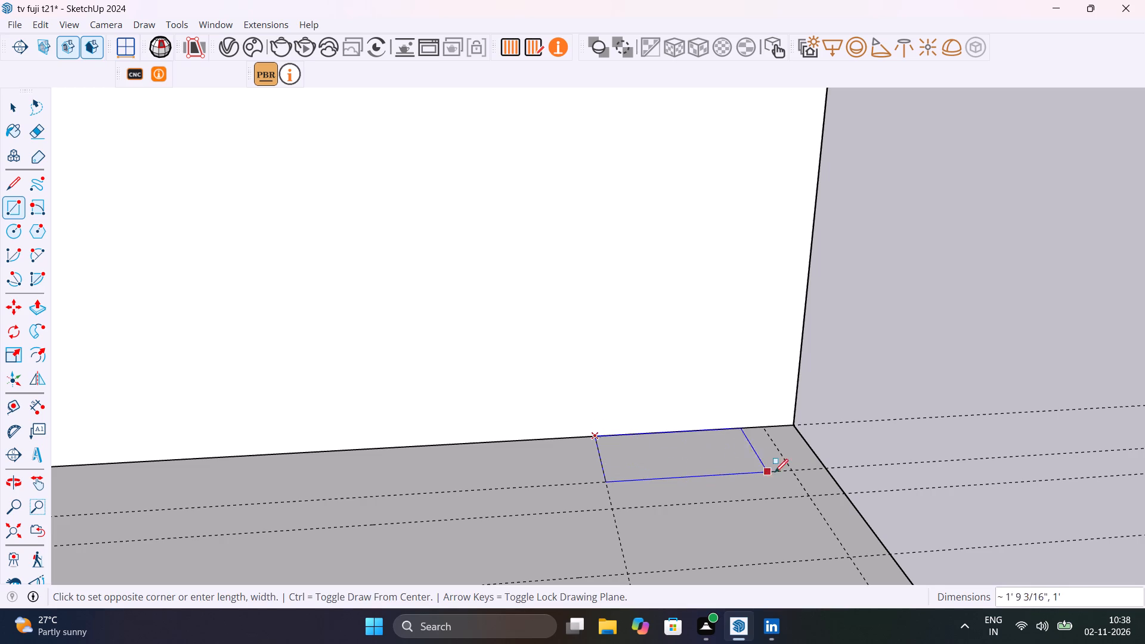
pyautogui.click(788, 472)
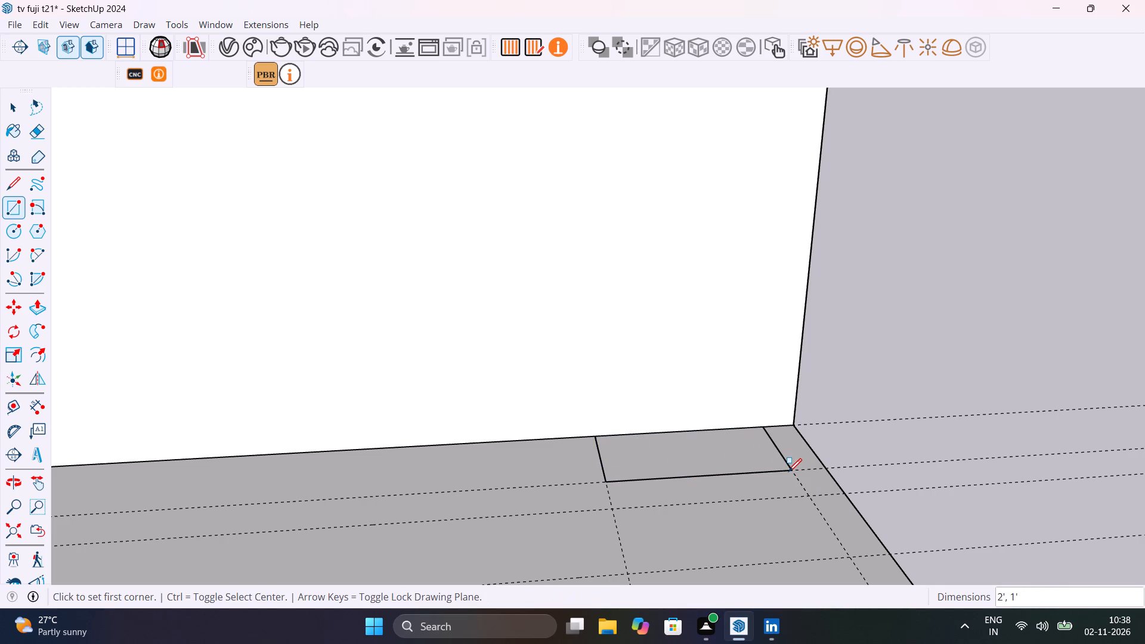
# Extrude the 2' × 1' rectangle upward 9' to the back wall's horizontal guide, forming a column.
pyautogui.press('space')
pyautogui.click(726, 458)
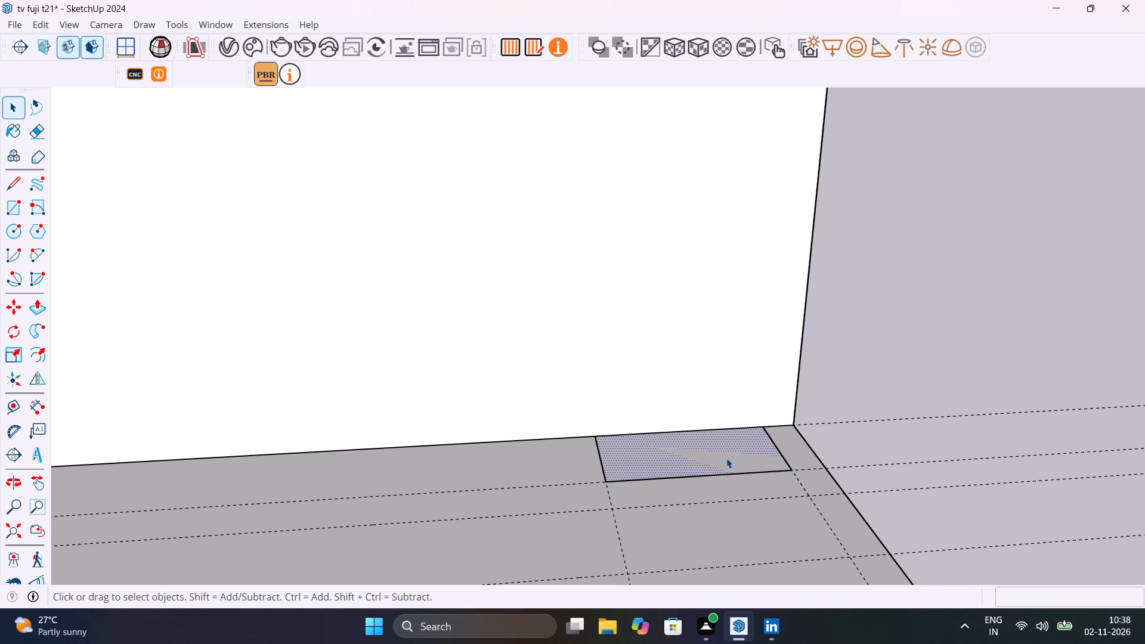
pyautogui.press('p')
pyautogui.click(726, 458)
pyautogui.scroll(-20, 705, 280)
pyautogui.scroll(-3, 705, 280)
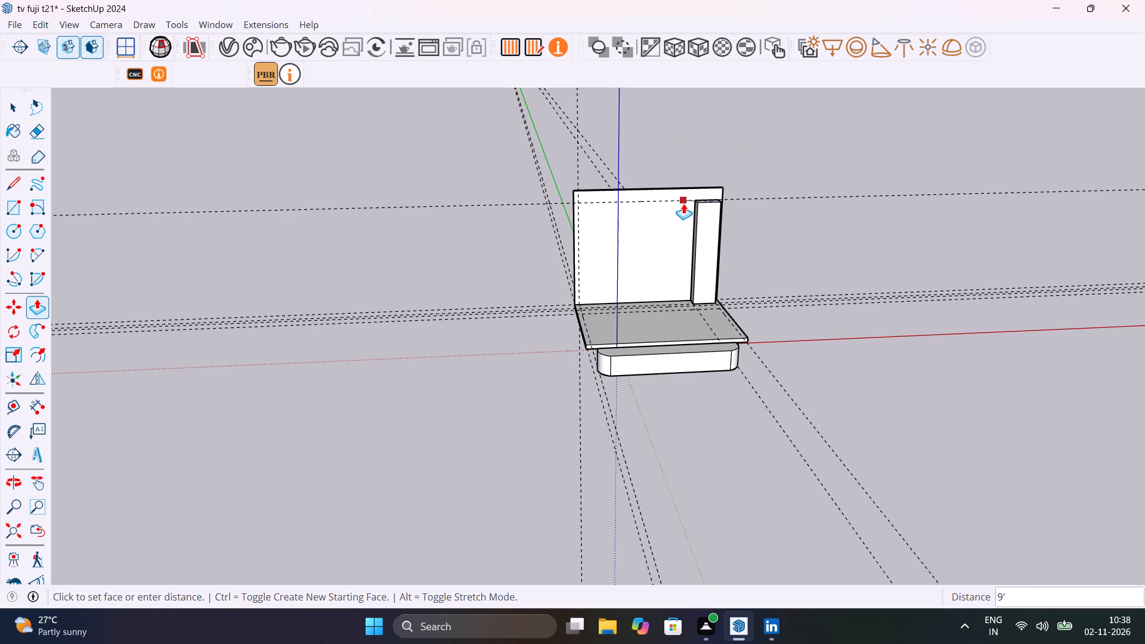
pyautogui.click(683, 203)
pyautogui.press('space')
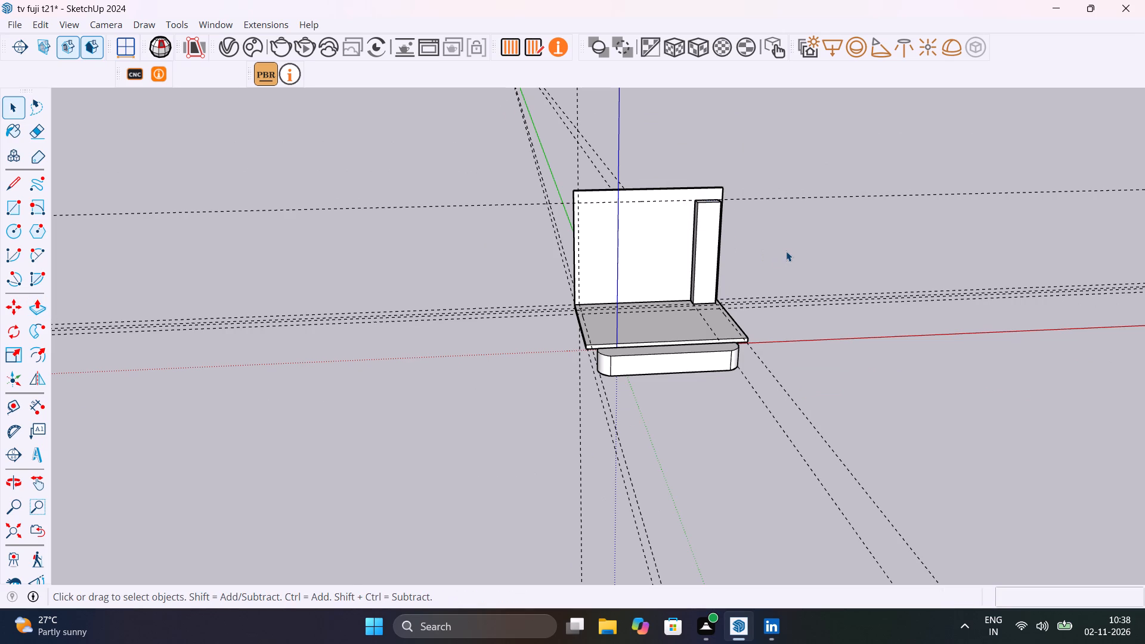
pyautogui.click(786, 250)
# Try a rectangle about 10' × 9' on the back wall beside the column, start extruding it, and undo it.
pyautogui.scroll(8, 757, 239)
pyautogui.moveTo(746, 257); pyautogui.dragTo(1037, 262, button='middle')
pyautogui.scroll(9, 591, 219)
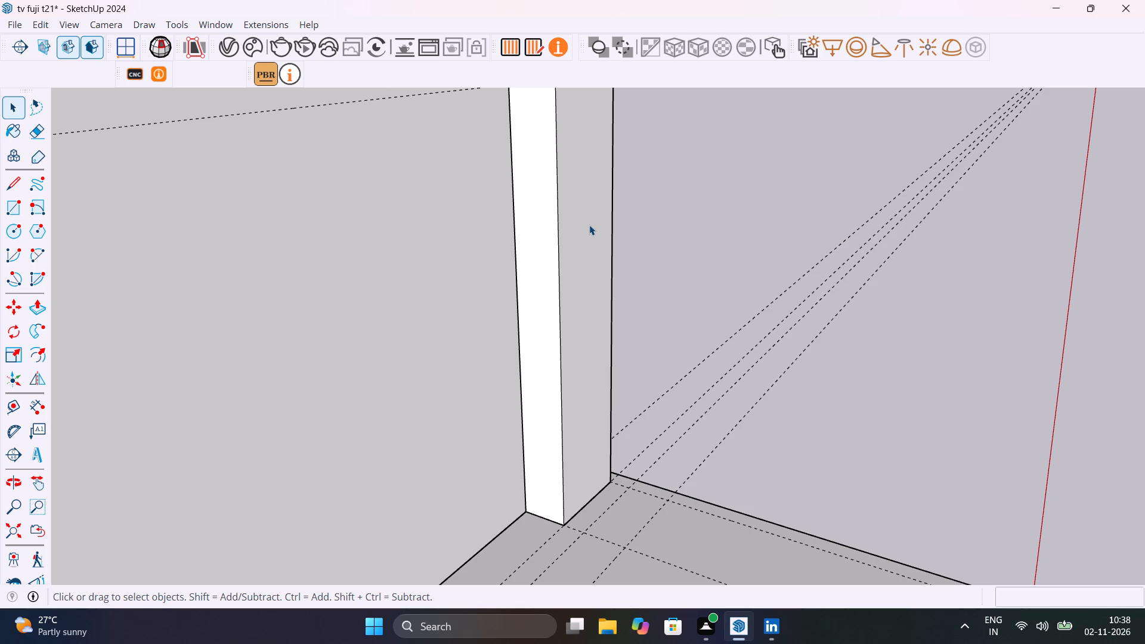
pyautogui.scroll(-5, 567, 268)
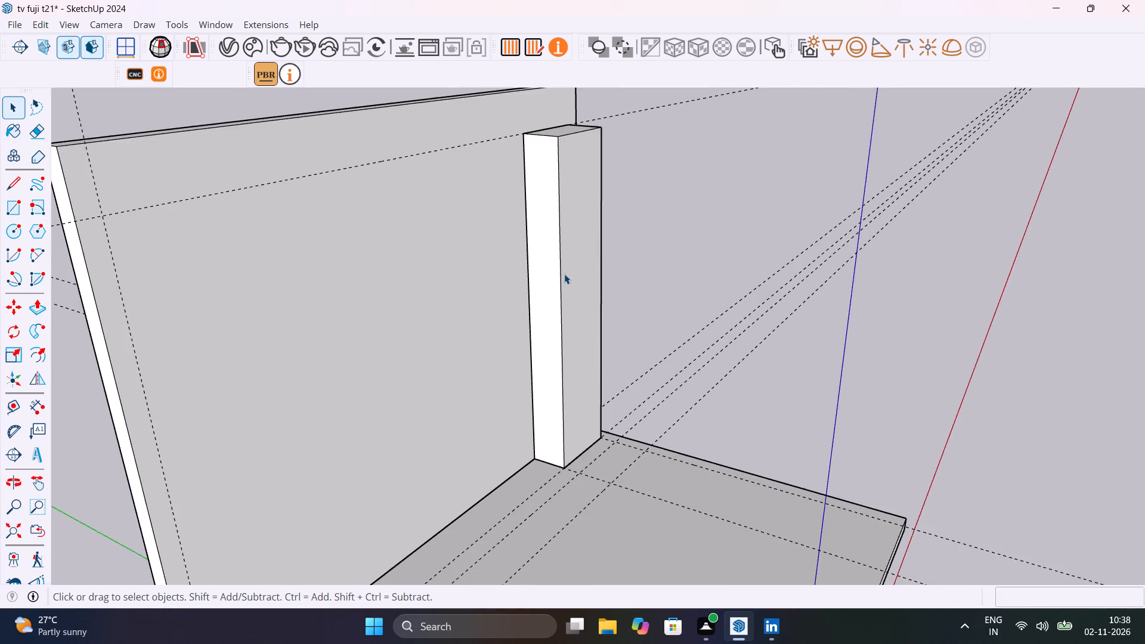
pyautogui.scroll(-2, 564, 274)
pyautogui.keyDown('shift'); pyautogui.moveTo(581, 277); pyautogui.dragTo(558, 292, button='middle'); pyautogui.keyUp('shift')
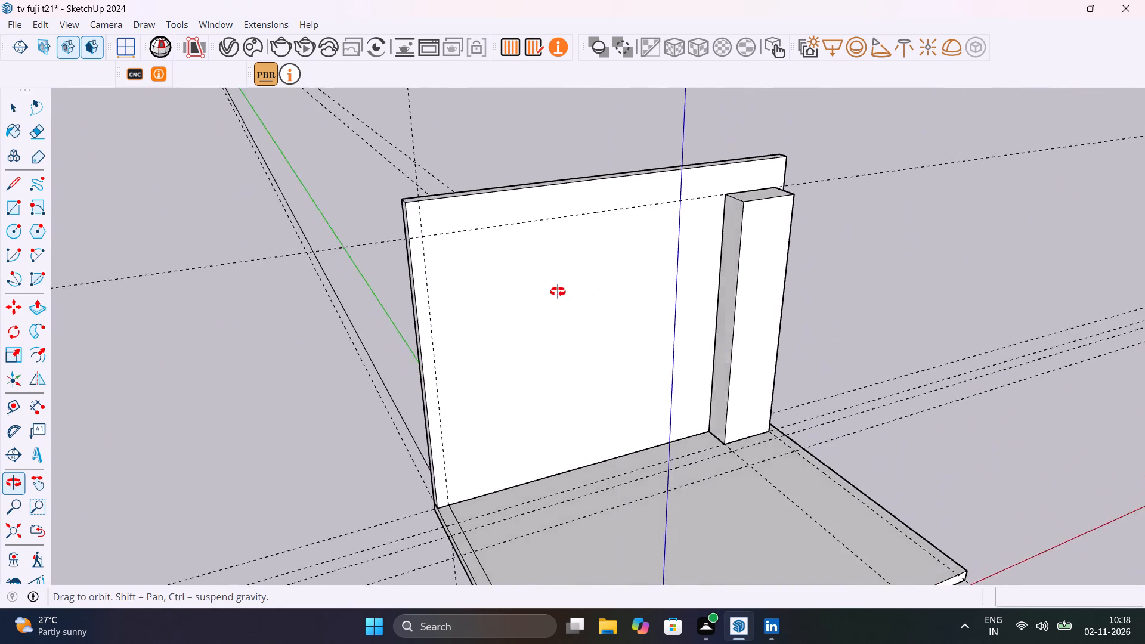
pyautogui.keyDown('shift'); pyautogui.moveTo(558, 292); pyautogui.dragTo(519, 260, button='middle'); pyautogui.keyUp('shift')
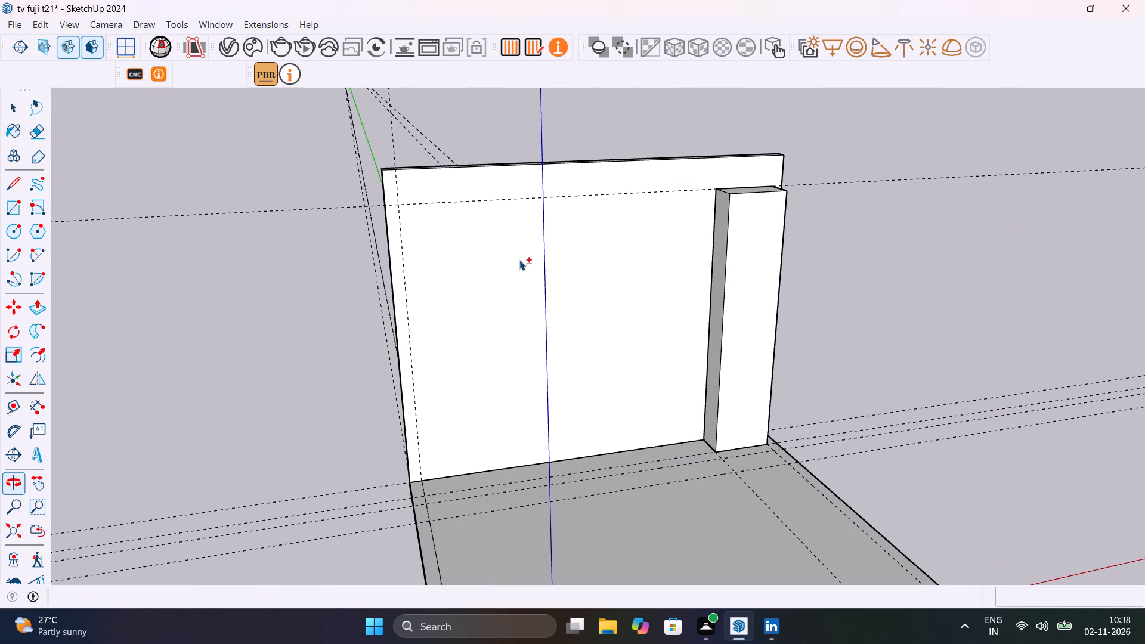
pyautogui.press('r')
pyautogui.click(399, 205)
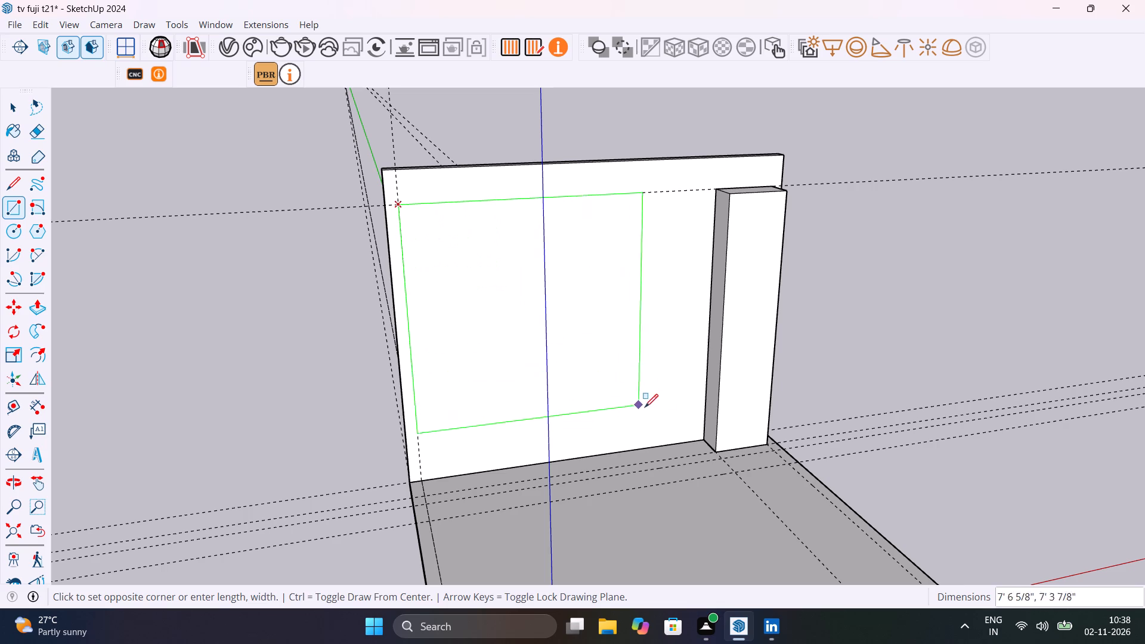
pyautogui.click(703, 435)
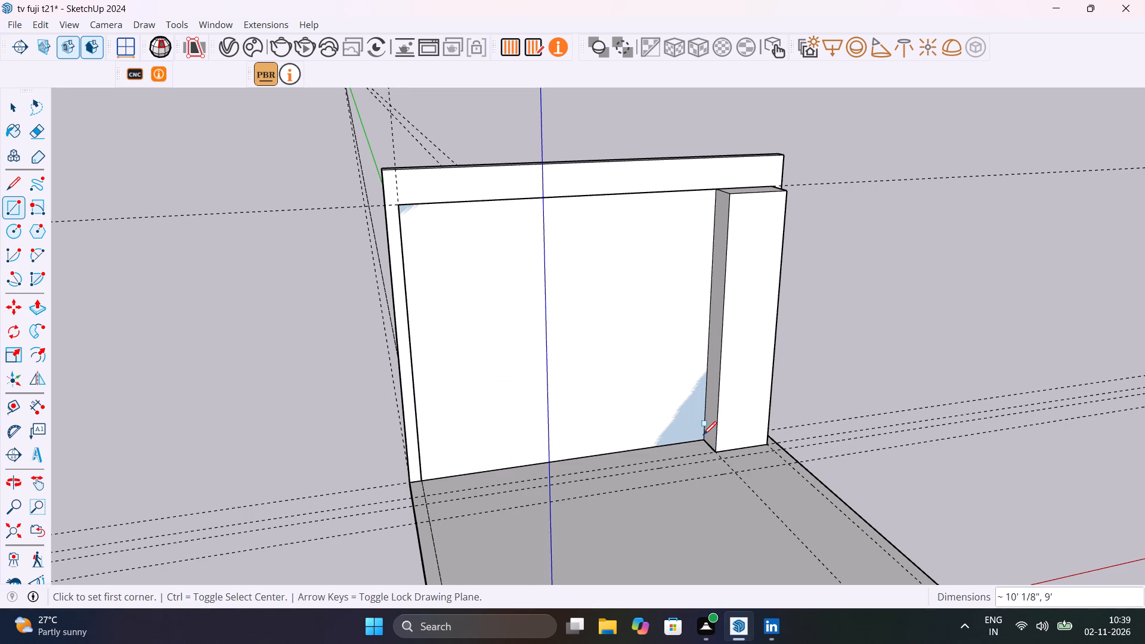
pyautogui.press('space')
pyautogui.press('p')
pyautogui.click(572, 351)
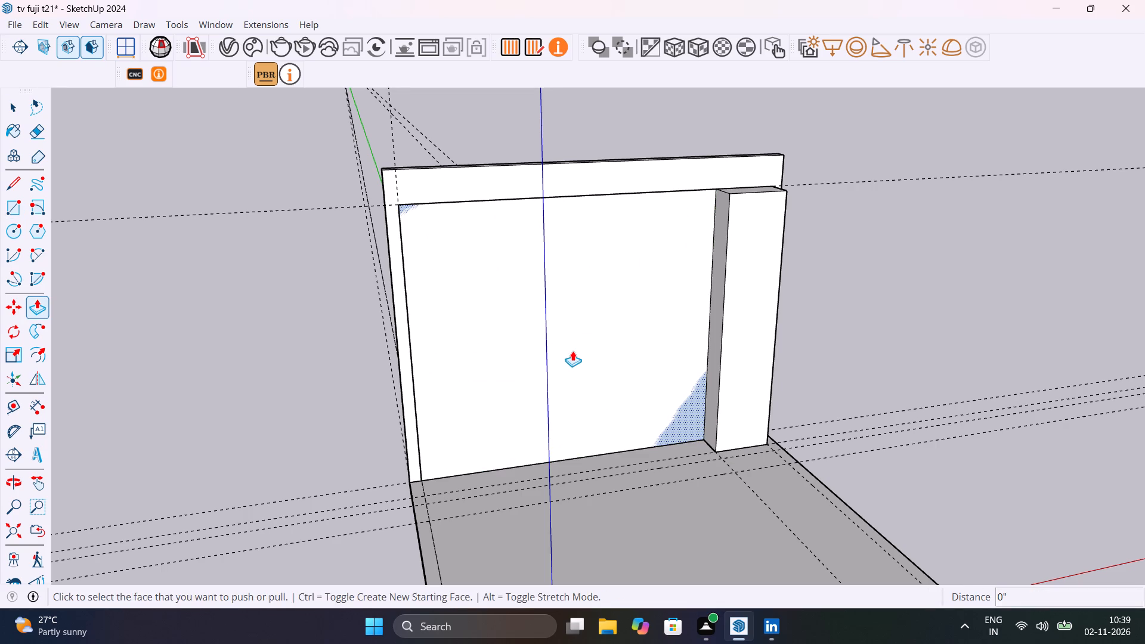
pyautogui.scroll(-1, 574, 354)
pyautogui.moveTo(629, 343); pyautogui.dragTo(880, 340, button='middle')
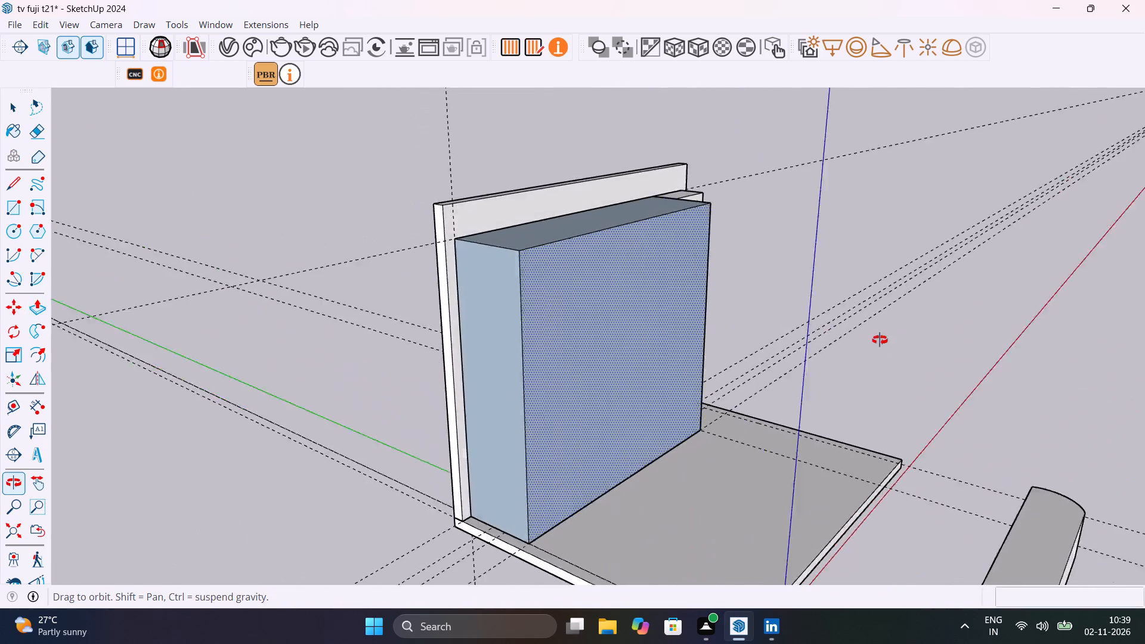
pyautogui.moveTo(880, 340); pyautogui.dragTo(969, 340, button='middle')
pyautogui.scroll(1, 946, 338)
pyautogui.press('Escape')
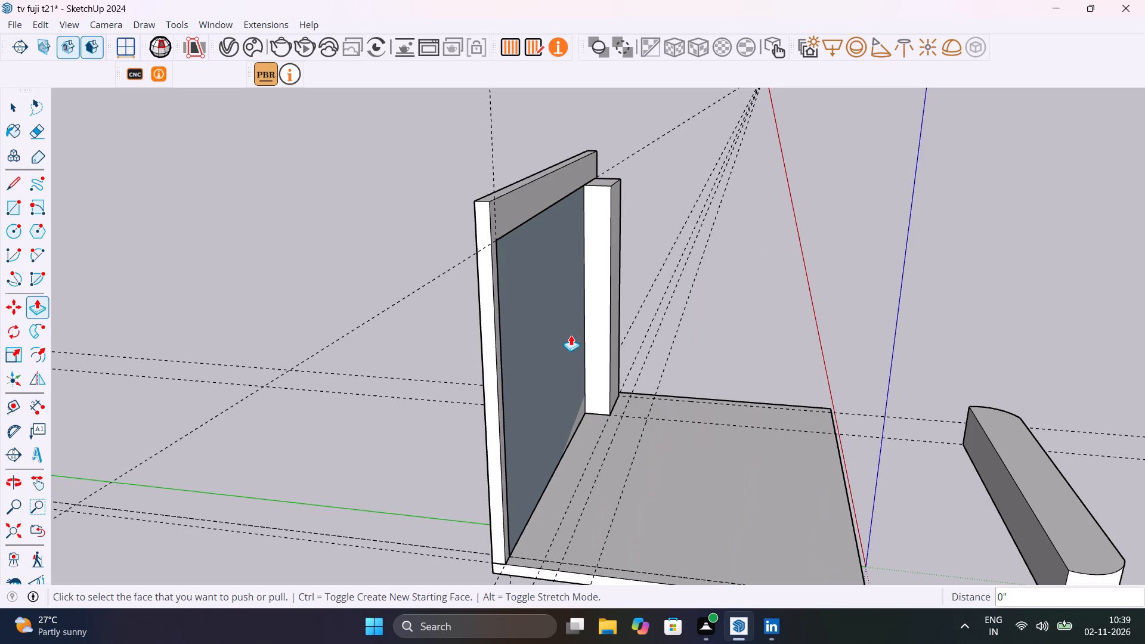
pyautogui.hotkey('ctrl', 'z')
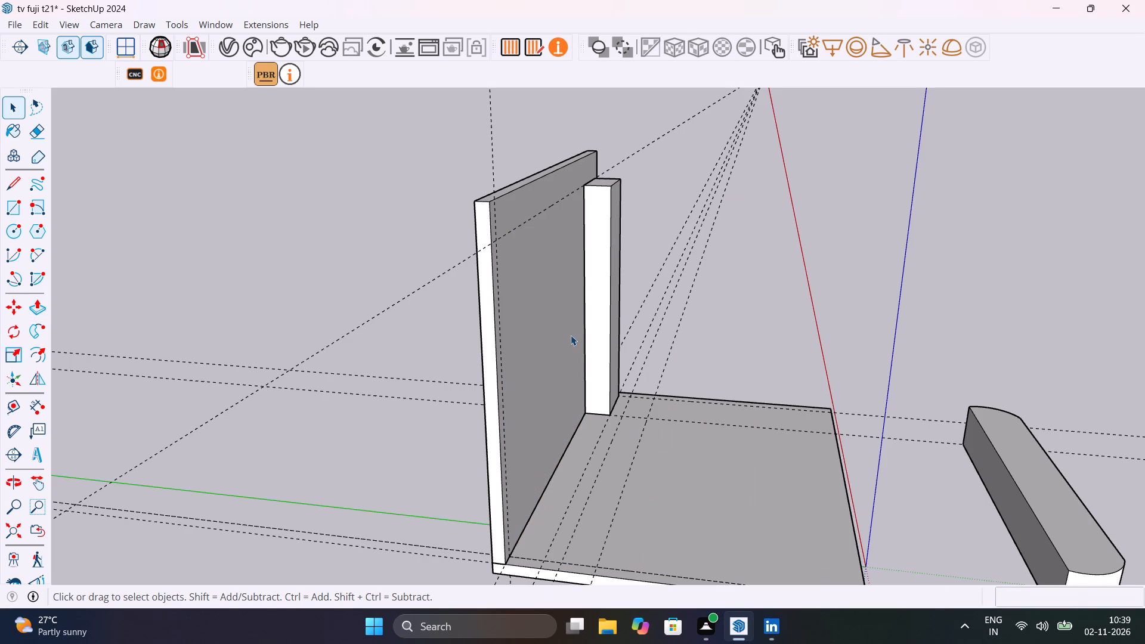
# Group all the geometry of the 9' column.
pyautogui.press('space')
pyautogui.click(593, 298)
pyautogui.tripleClick(596, 298)
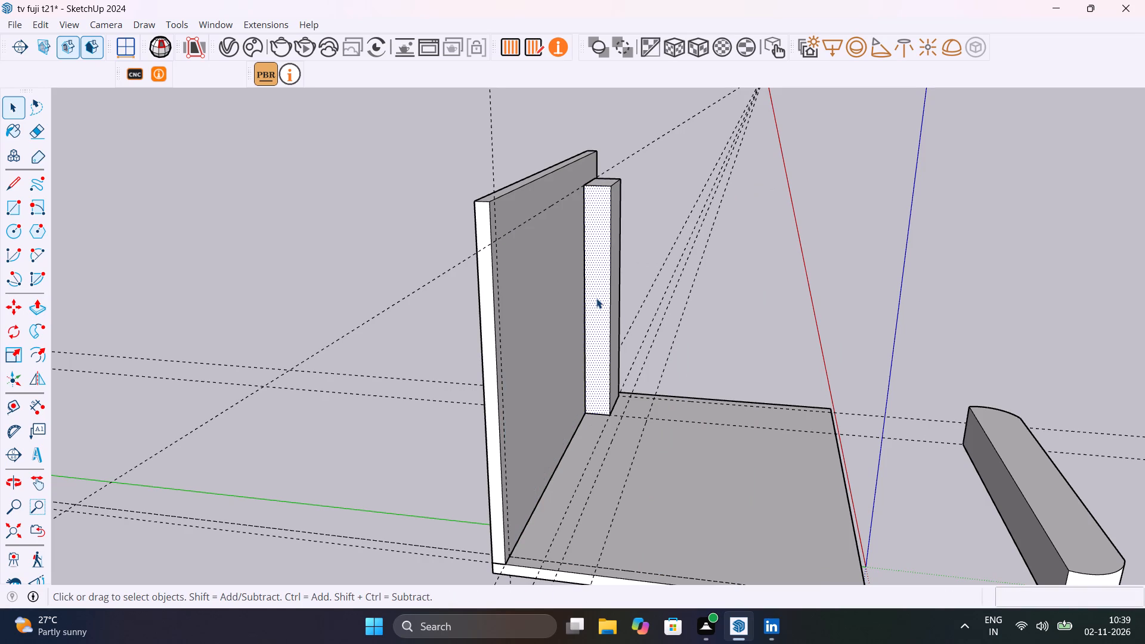
pyautogui.moveTo(598, 298); pyautogui.dragTo(356, 383, button='middle')
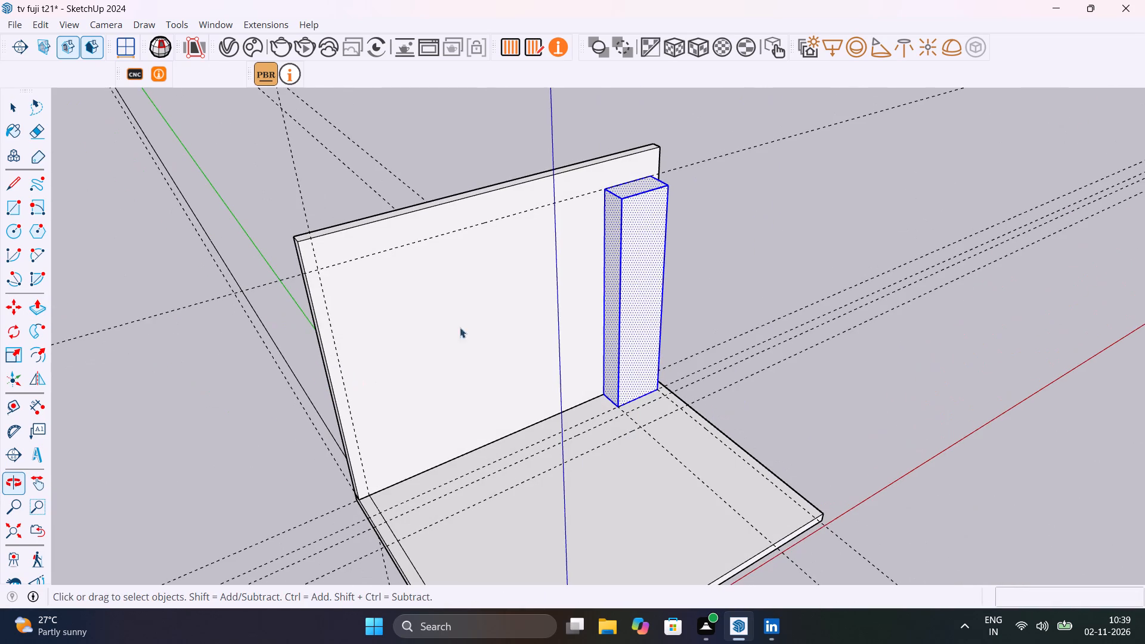
pyautogui.rightClick(648, 259)
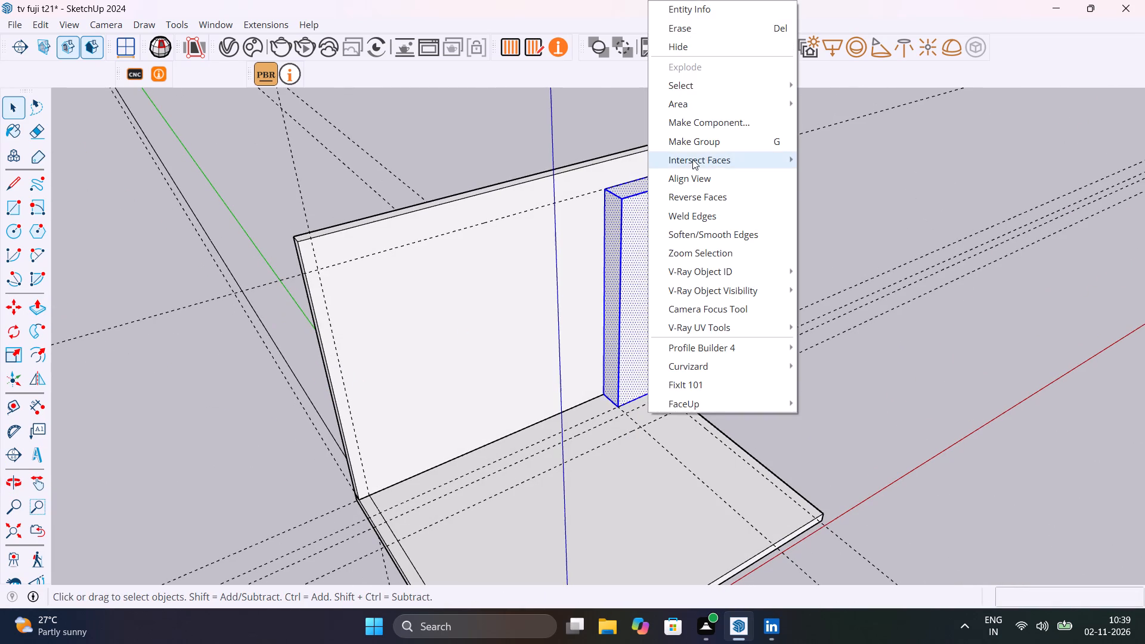
pyautogui.click(695, 142)
# Hide the grouped column.
pyautogui.click(644, 264)
pyautogui.rightClick(644, 264)
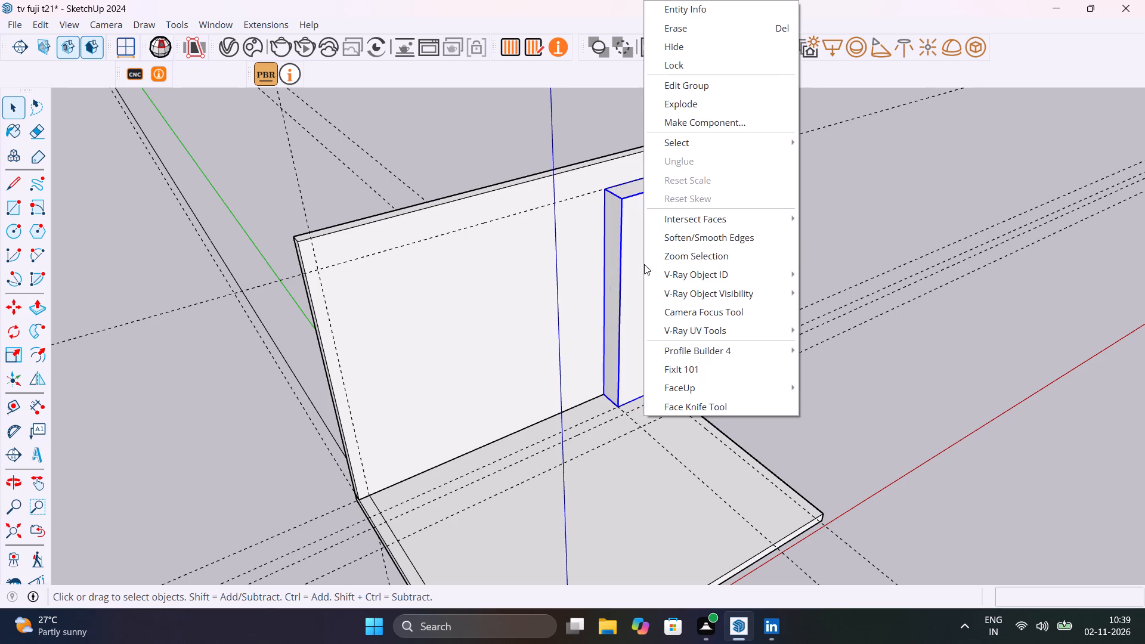
pyautogui.click(694, 47)
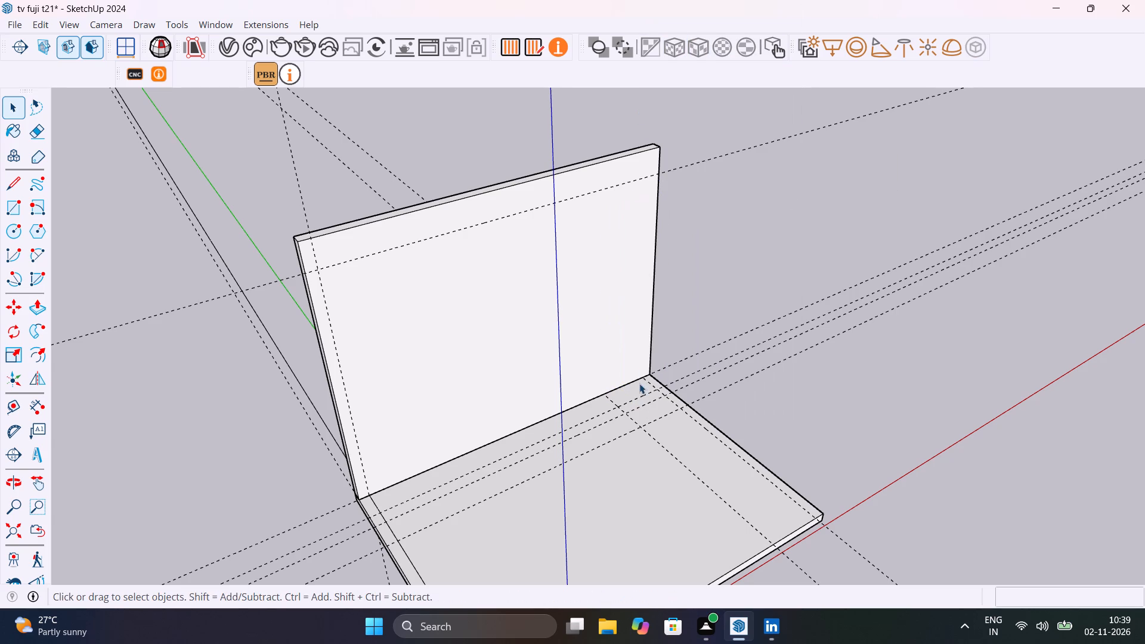
# Place a vertical guide on the back wall's front face 2' 4 1/2" from its right edge, meeting the slab's guide.
pyautogui.moveTo(639, 383); pyautogui.dragTo(584, 402, button='middle')
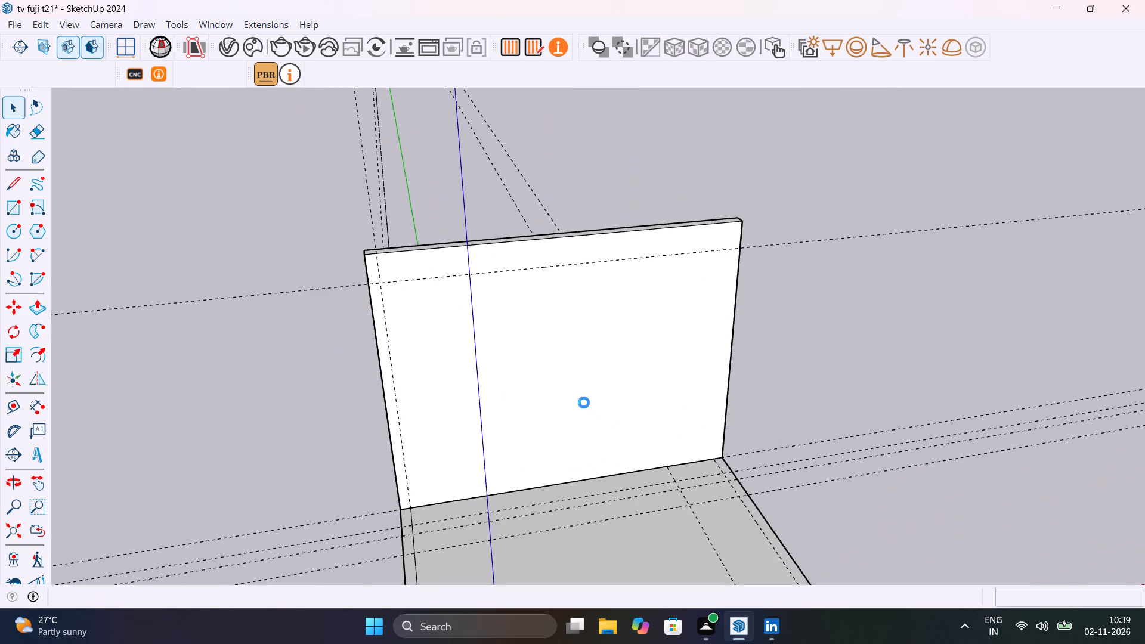
pyautogui.press('t')
pyautogui.click(731, 346)
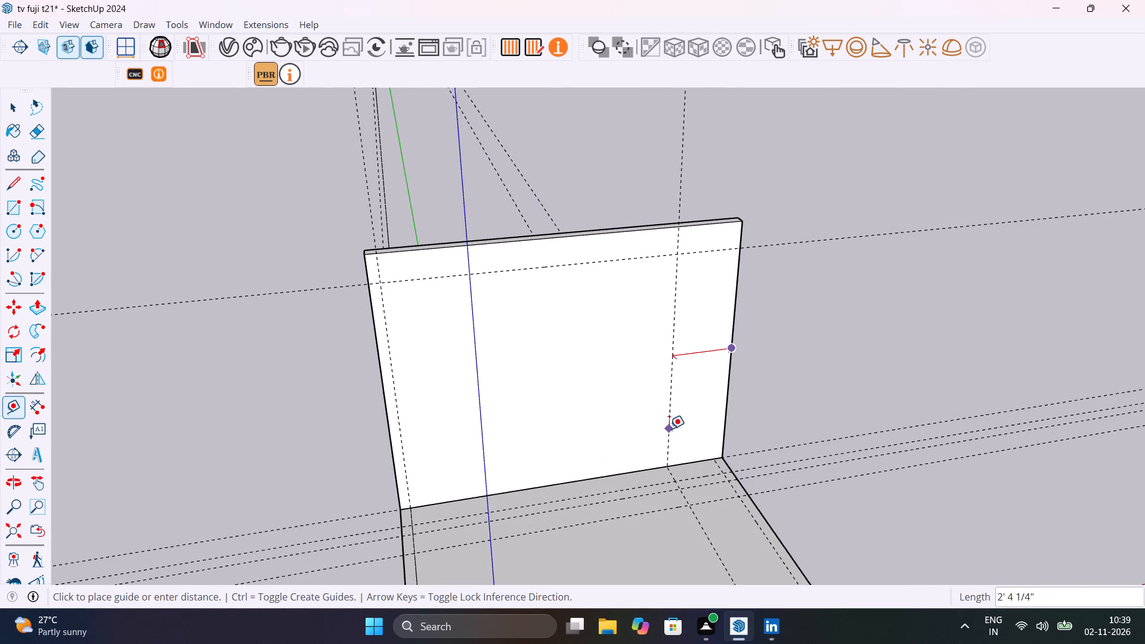
pyautogui.click(671, 465)
pyautogui.press('space')
# Draw a rectangle about 10' × 9' on the back wall's front face, between the guides and down to the slab.
pyautogui.press('r')
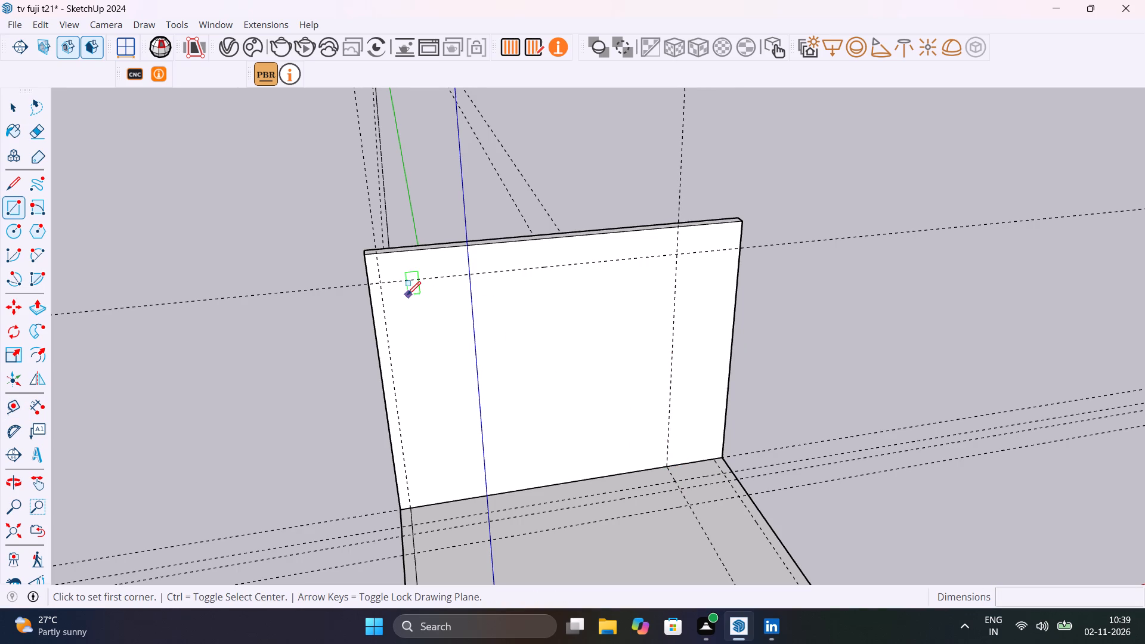
pyautogui.click(383, 283)
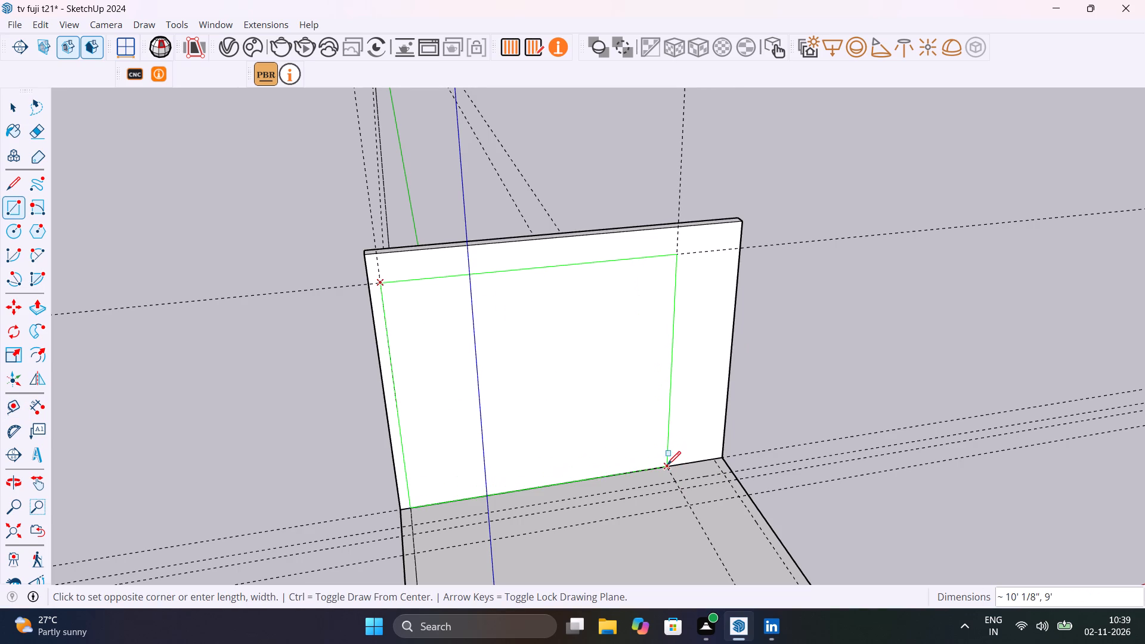
pyautogui.click(667, 465)
pyautogui.press('space')
# Extrude the rectangle on the back wall outward by 1" to form the wall panel.
pyautogui.click(632, 416)
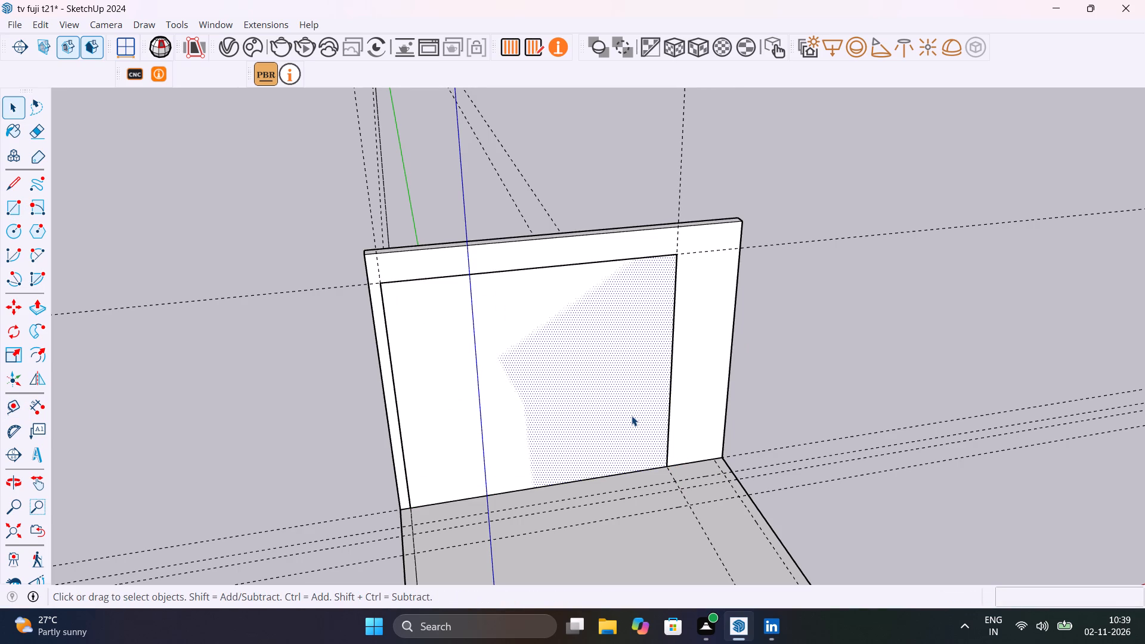
pyautogui.press('p')
pyautogui.click(632, 416)
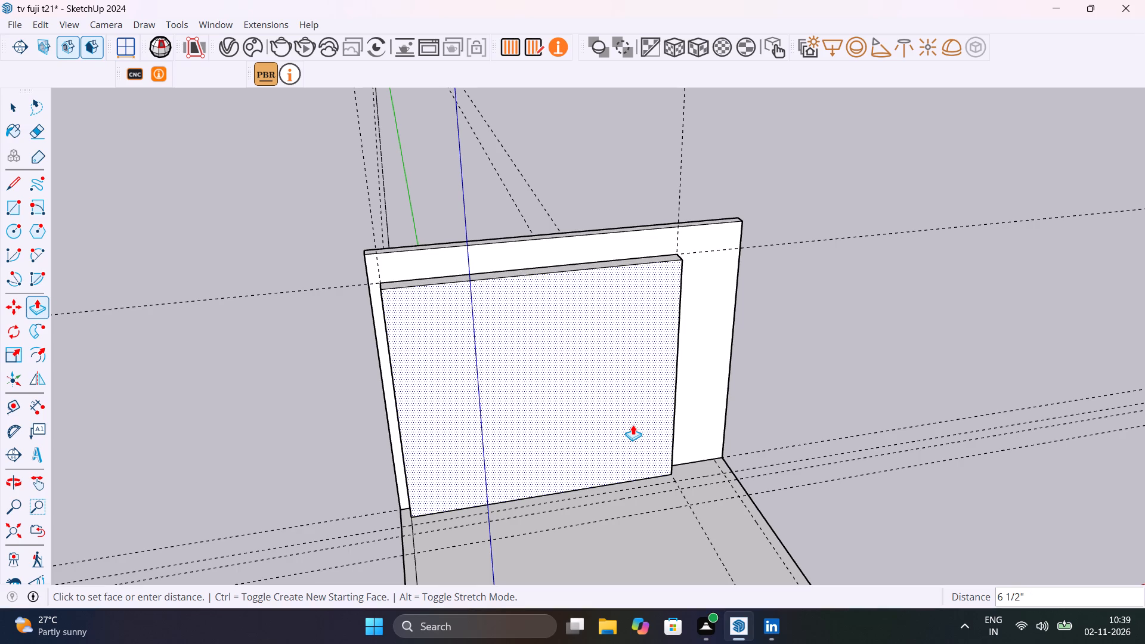
pyautogui.write('1"')
pyautogui.press('Return')
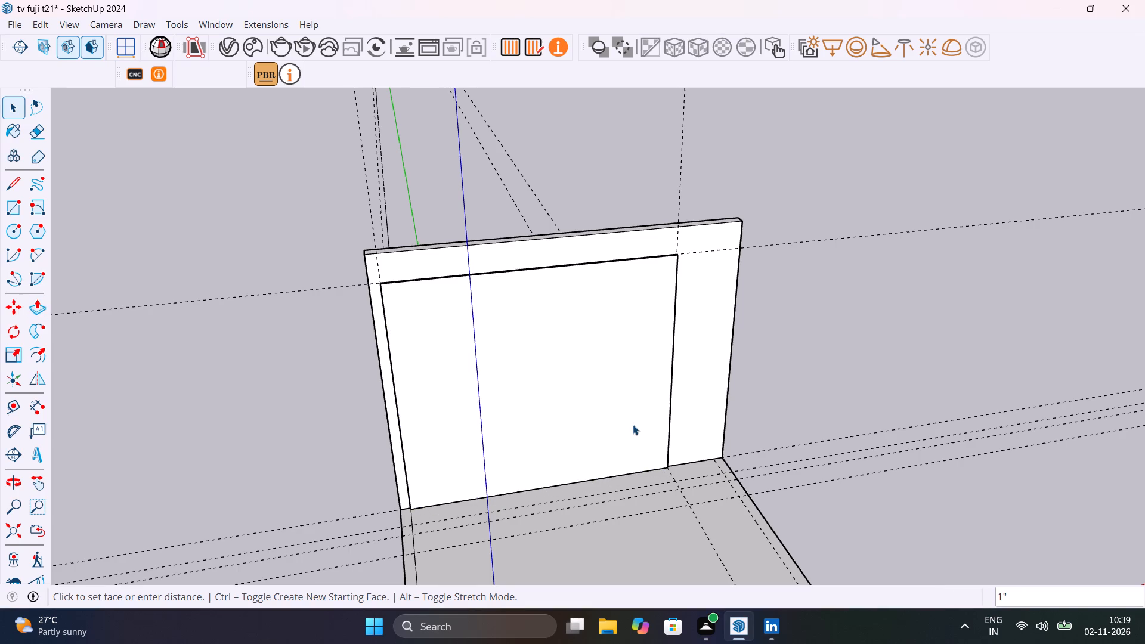
pyautogui.press('space')
# Group the front face of the extruded wall panel with all its connected geometry.
pyautogui.moveTo(438, 322); pyautogui.dragTo(584, 283, button='middle')
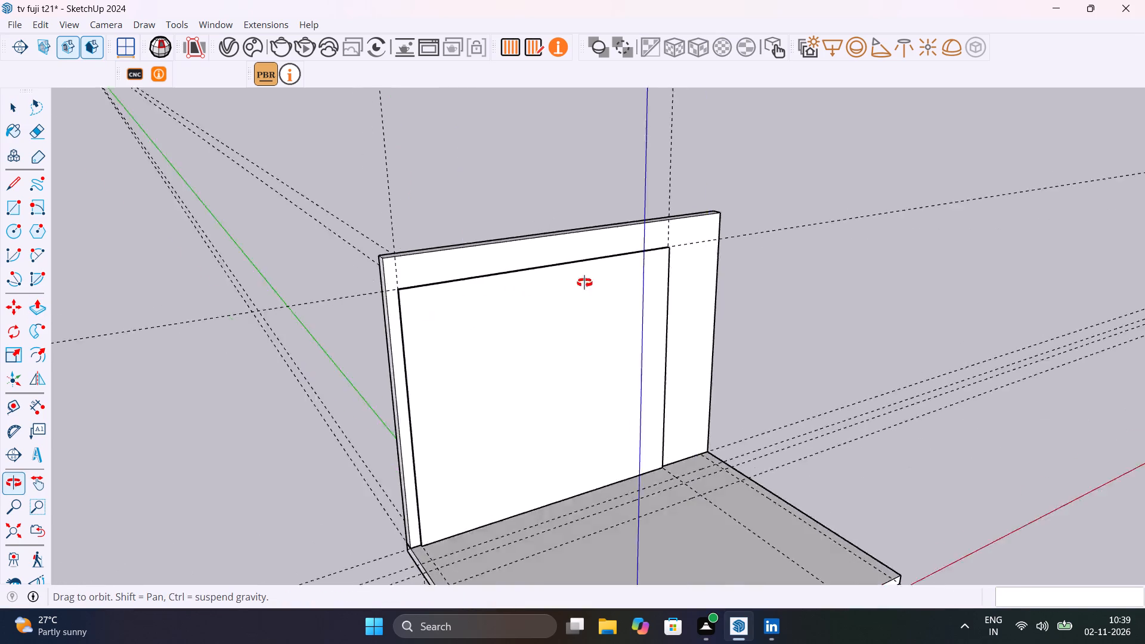
pyautogui.moveTo(584, 283); pyautogui.dragTo(643, 288, button='middle')
pyautogui.scroll(10, 476, 398)
pyautogui.tripleClick(476, 397)
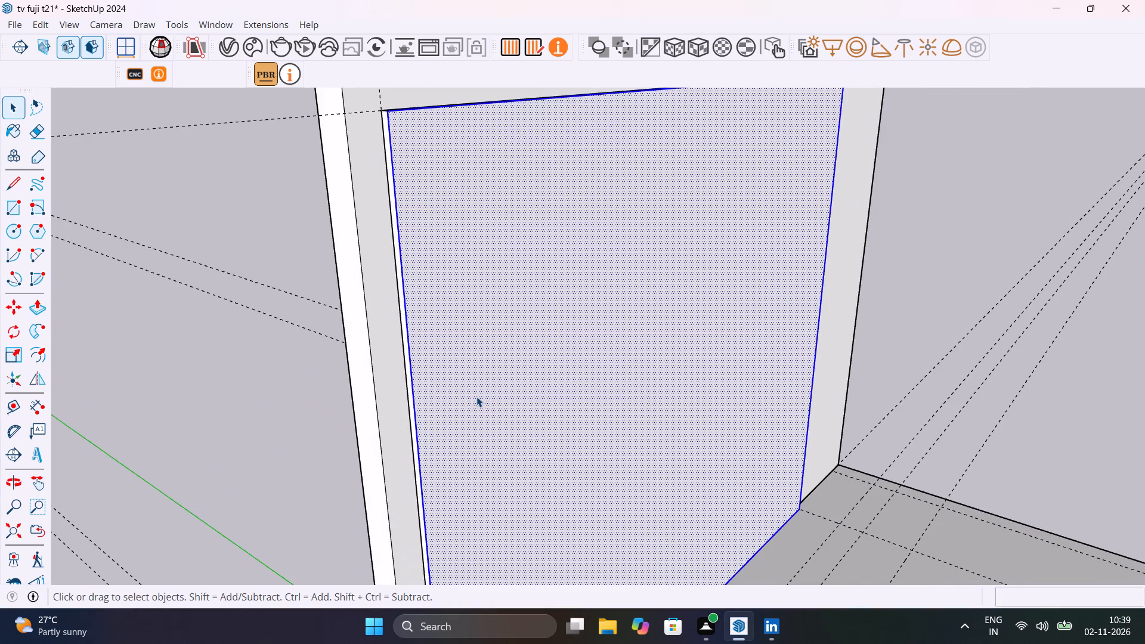
pyautogui.rightClick(476, 397)
pyautogui.click(522, 144)
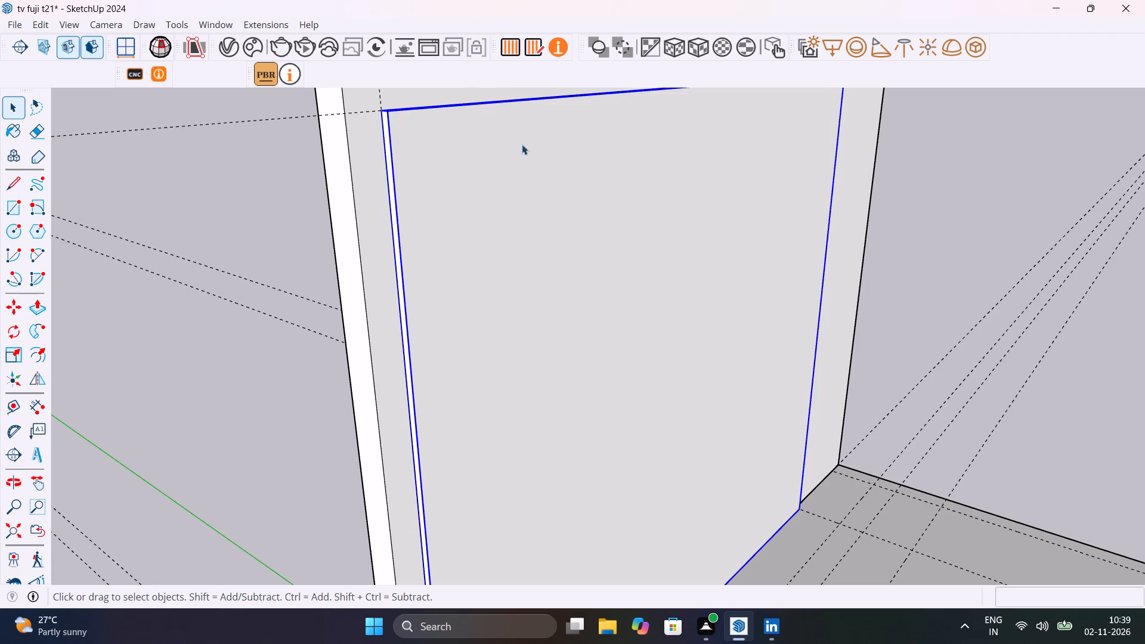
pyautogui.click(1011, 220)
# Inside the panel group, copy the front face's left vertical edge 1" inward along the face.
pyautogui.doubleClick(562, 318)
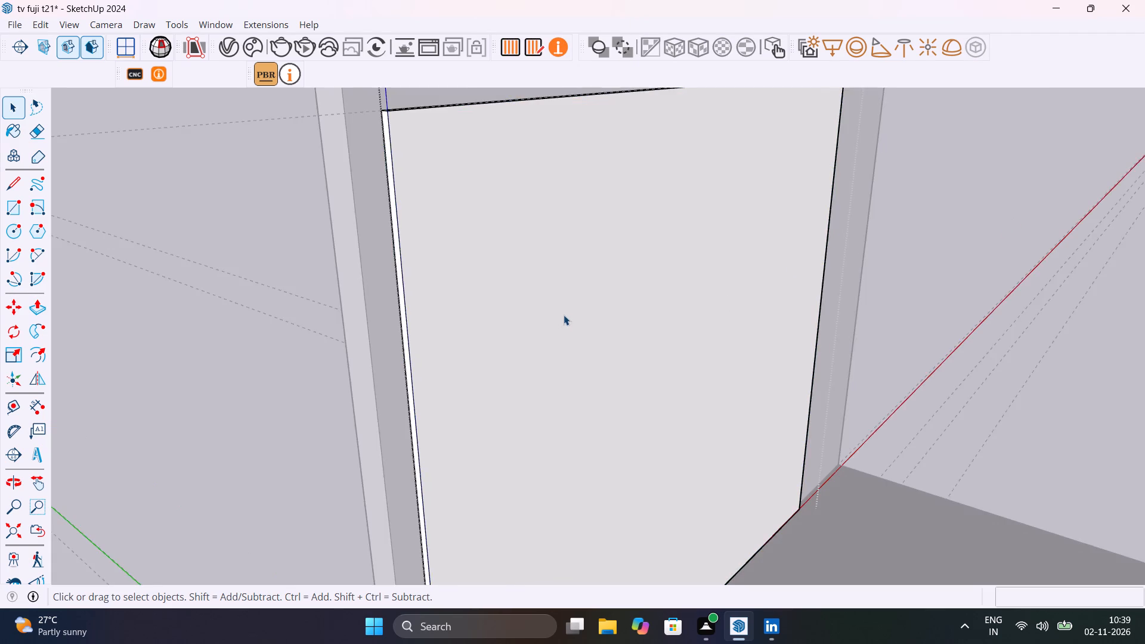
pyautogui.scroll(-7, 564, 314)
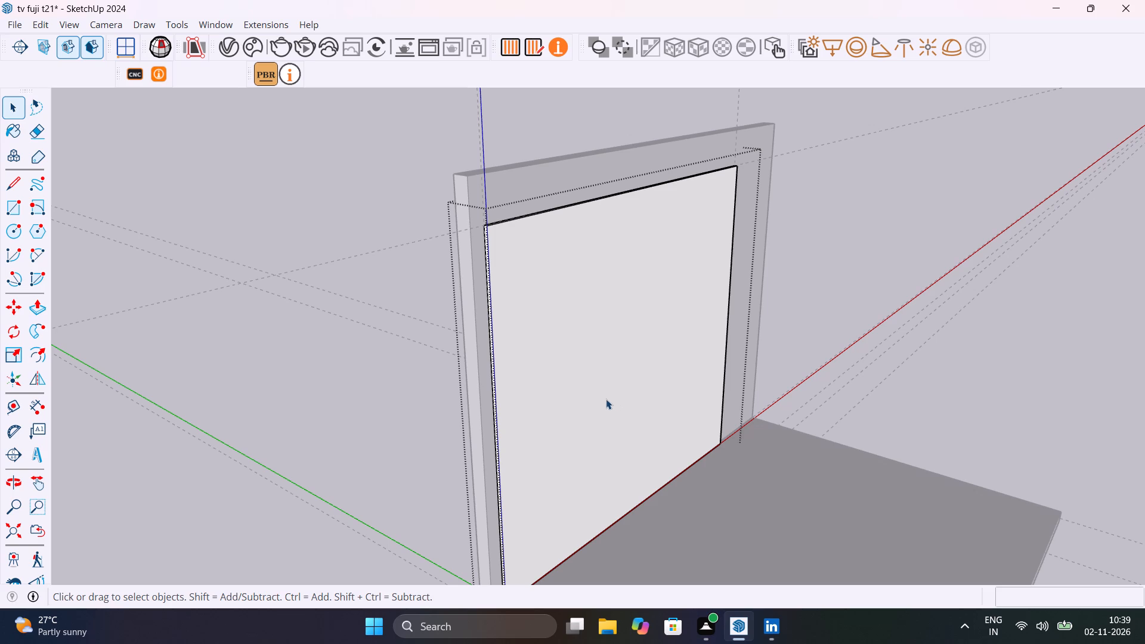
pyautogui.moveTo(528, 383); pyautogui.dragTo(414, 393, button='middle')
pyautogui.scroll(9, 410, 273)
pyautogui.click(397, 330)
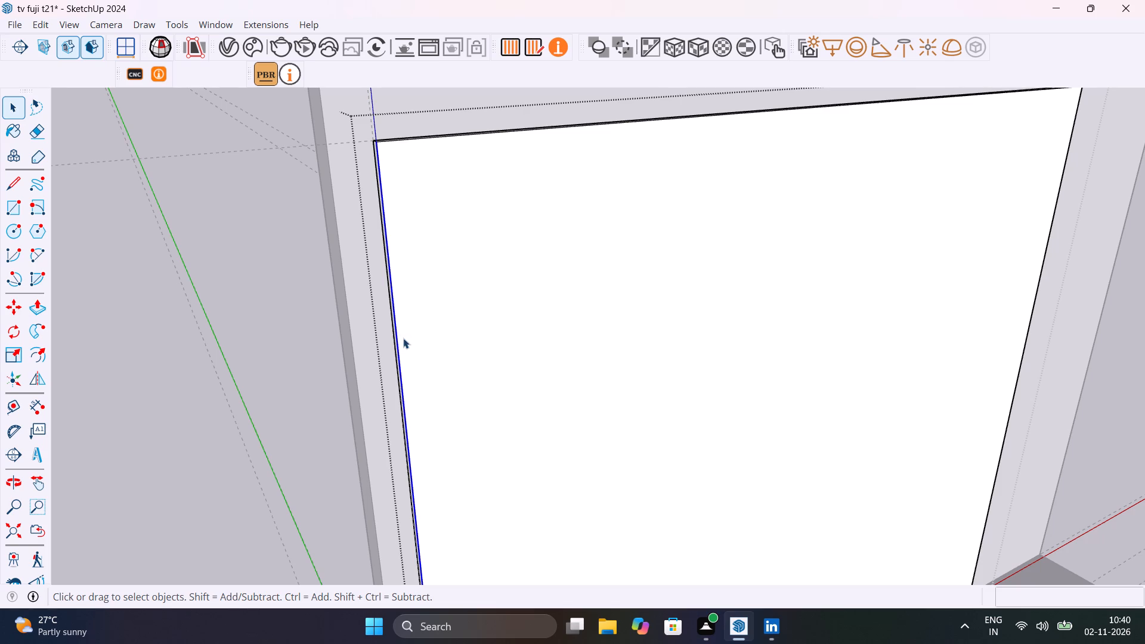
pyautogui.scroll(19, 376, 145)
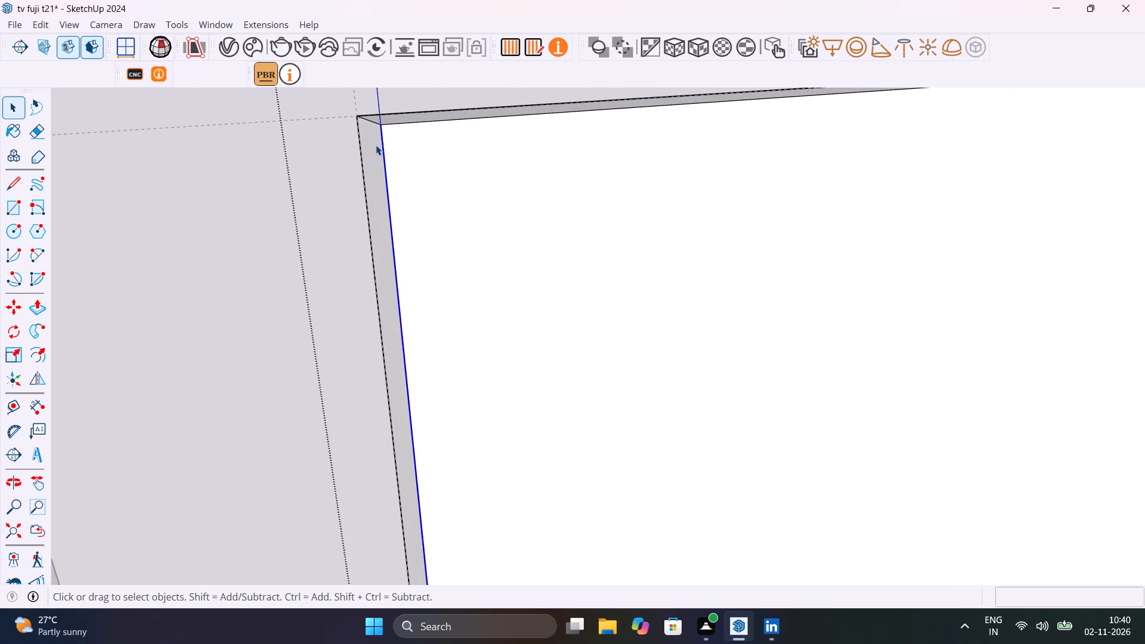
pyautogui.scroll(11, 376, 145)
pyautogui.press('m')
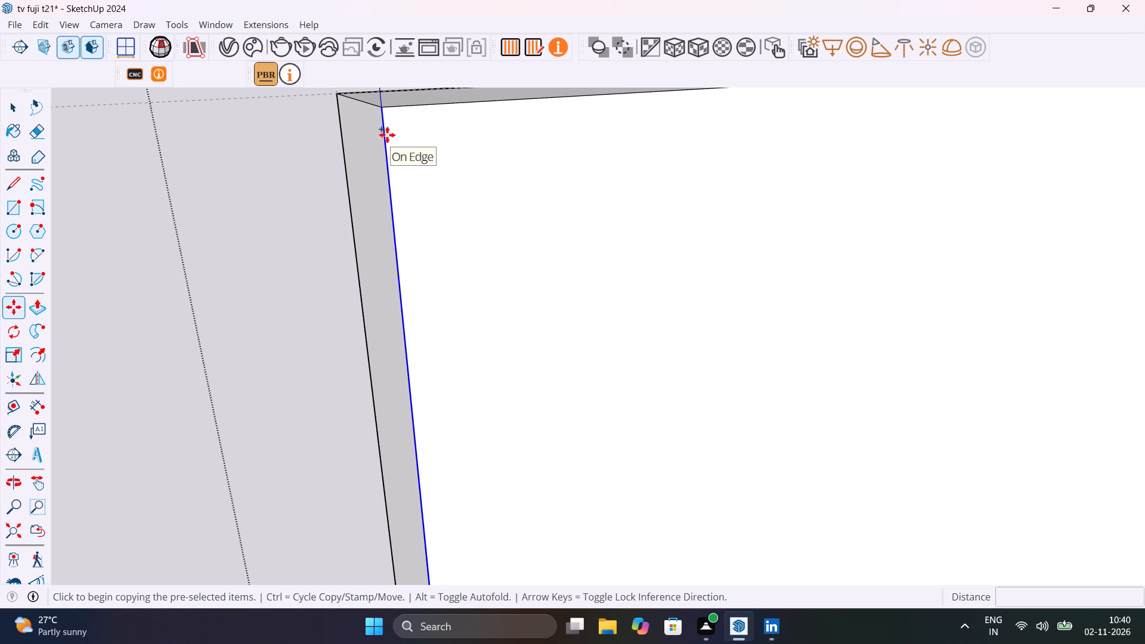
pyautogui.keyDown('shift'); pyautogui.moveTo(394, 130); pyautogui.dragTo(422, 245, button='middle'); pyautogui.keyUp('shift')
pyautogui.click(413, 222)
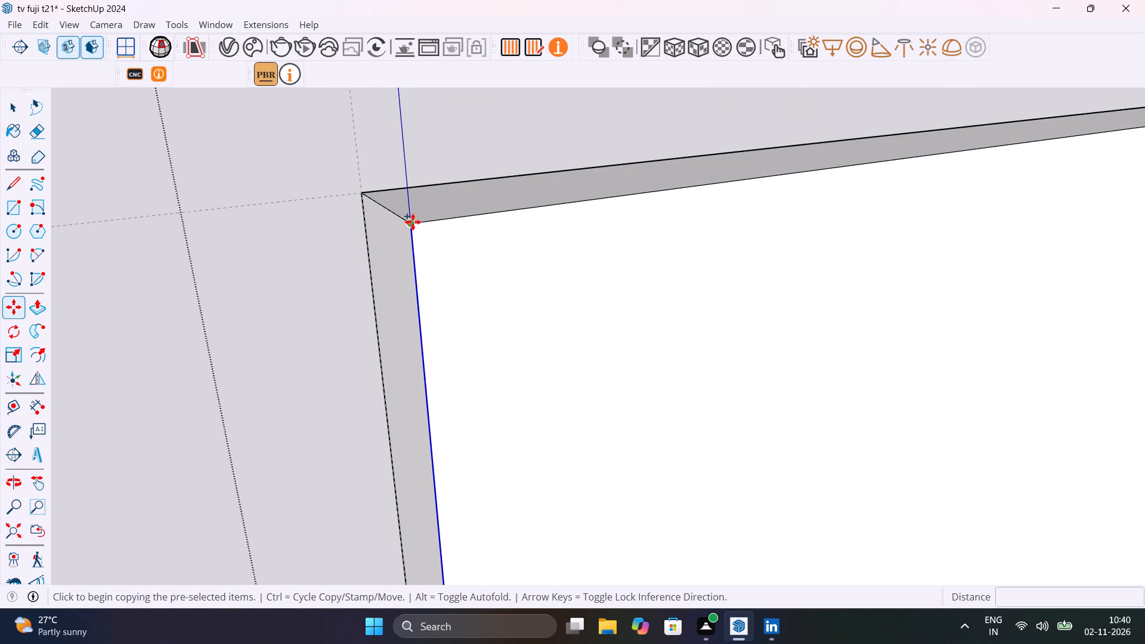
pyautogui.write('1"')
pyautogui.press('Return')
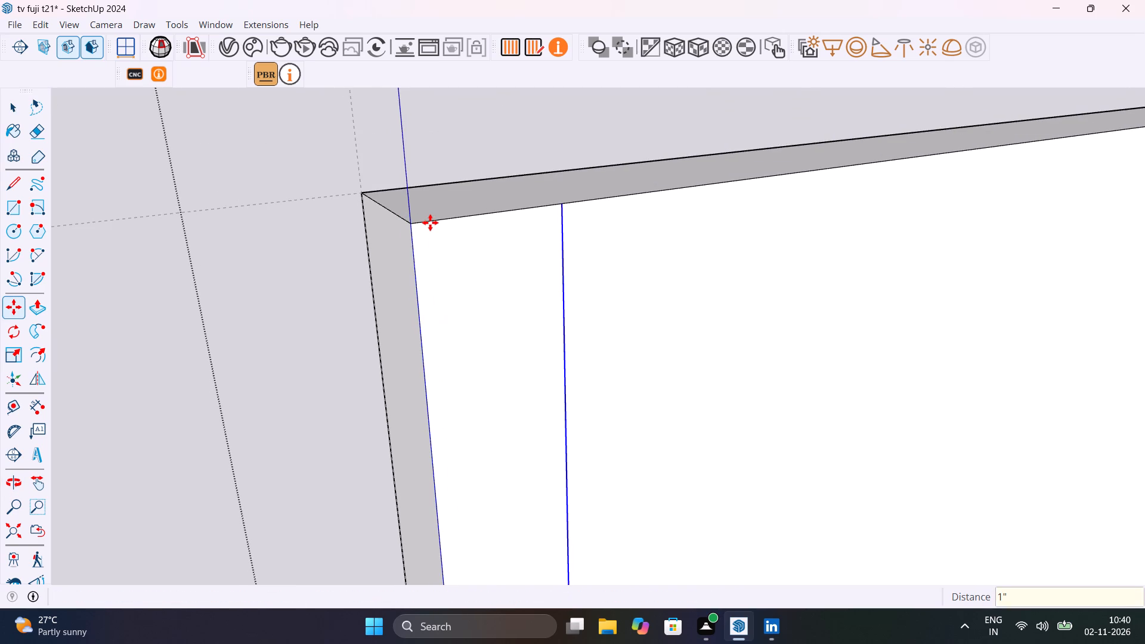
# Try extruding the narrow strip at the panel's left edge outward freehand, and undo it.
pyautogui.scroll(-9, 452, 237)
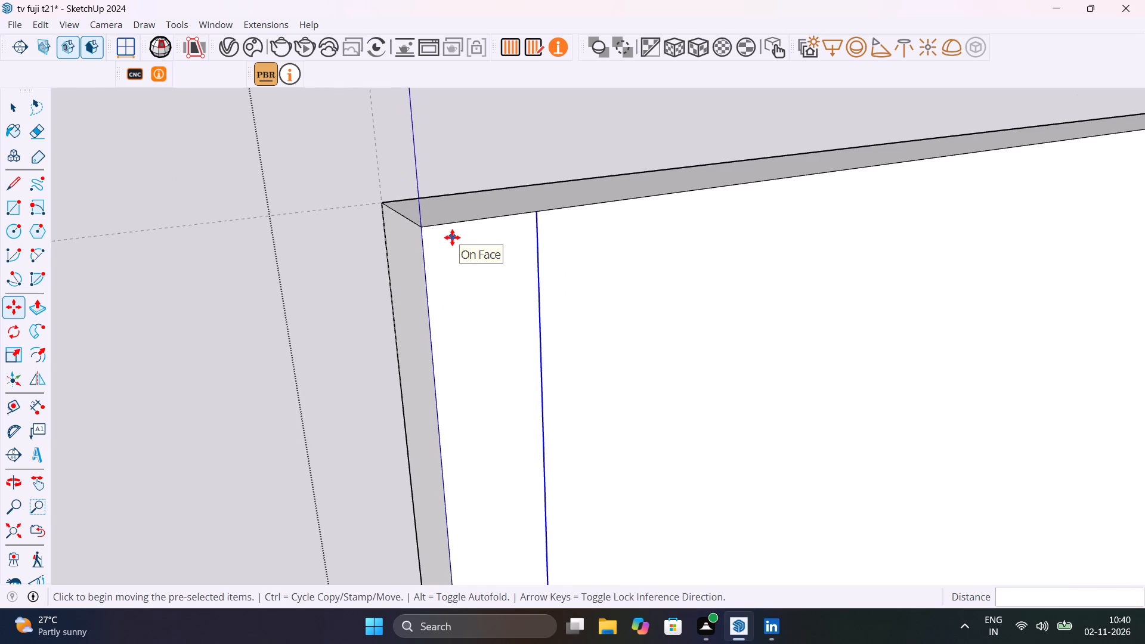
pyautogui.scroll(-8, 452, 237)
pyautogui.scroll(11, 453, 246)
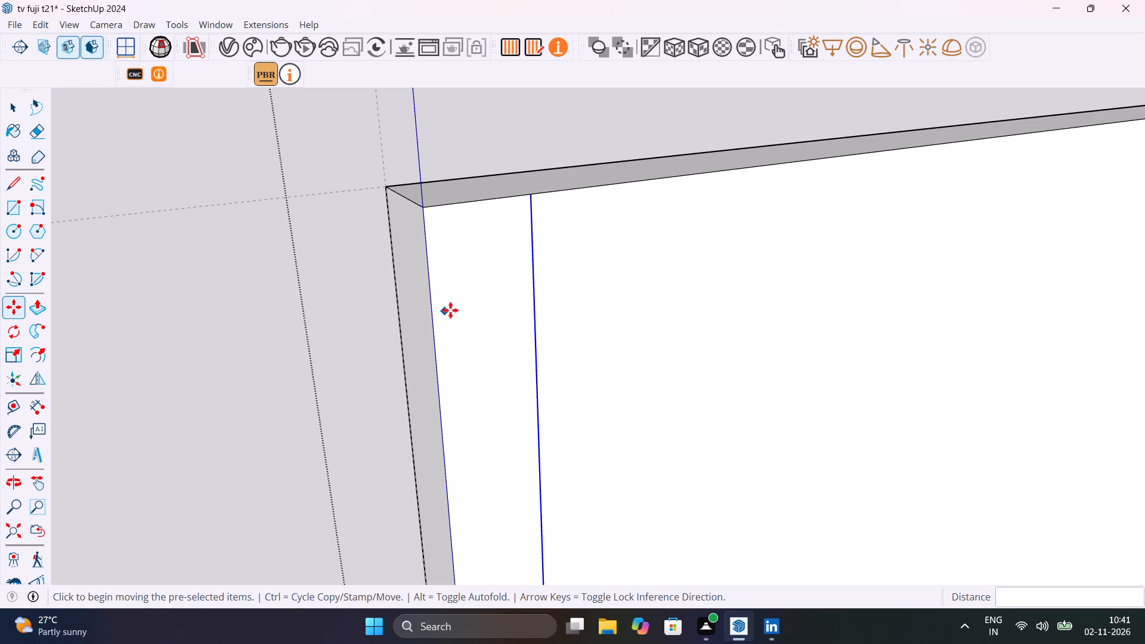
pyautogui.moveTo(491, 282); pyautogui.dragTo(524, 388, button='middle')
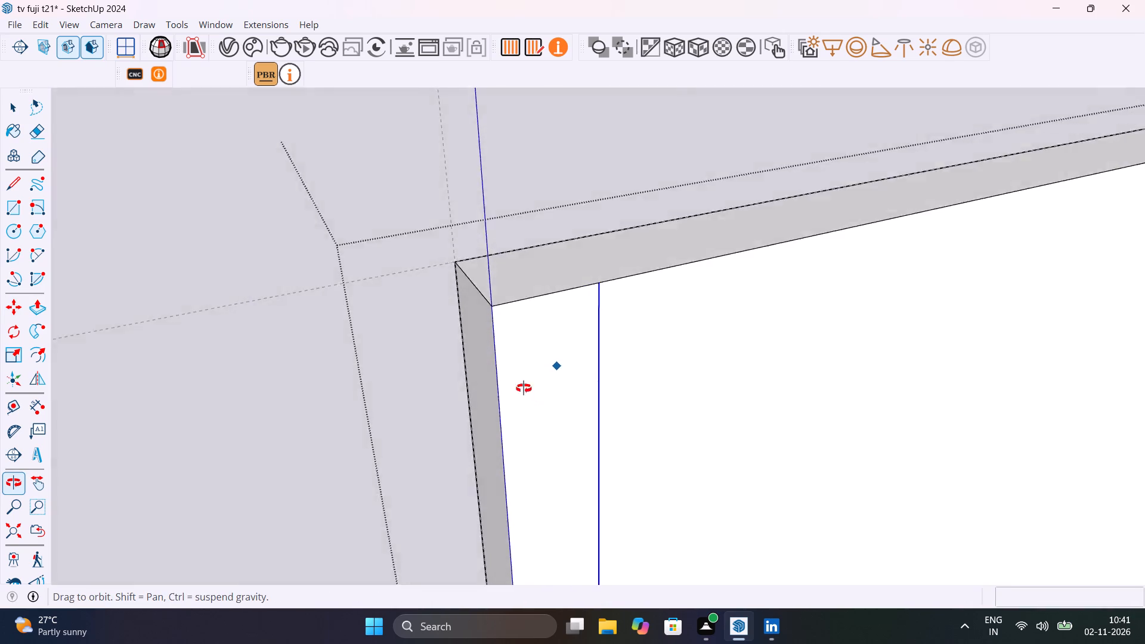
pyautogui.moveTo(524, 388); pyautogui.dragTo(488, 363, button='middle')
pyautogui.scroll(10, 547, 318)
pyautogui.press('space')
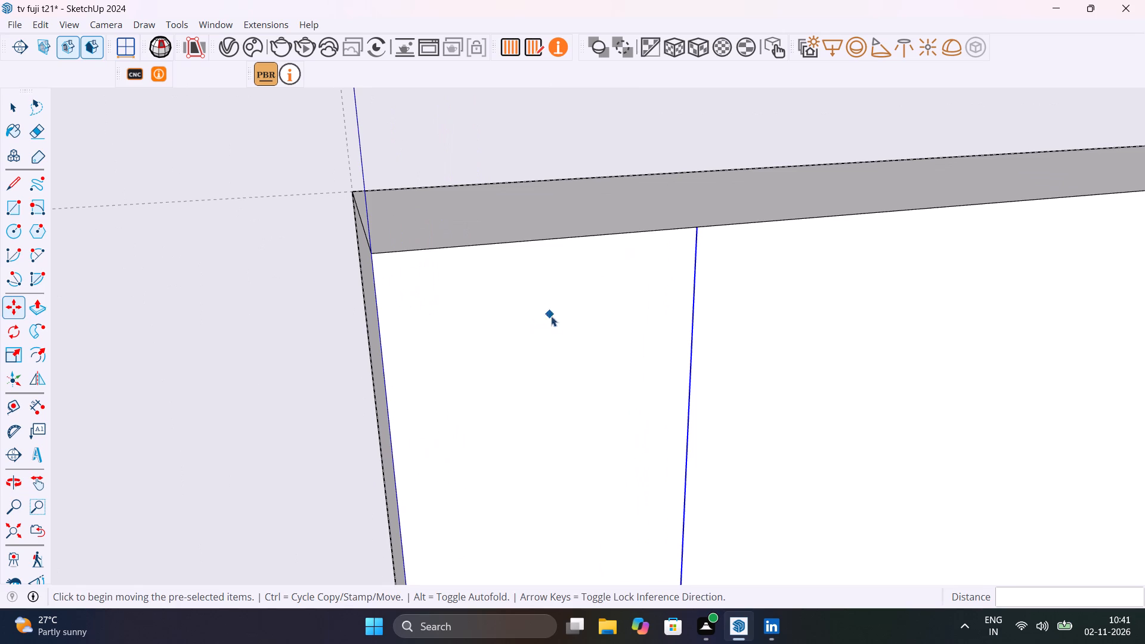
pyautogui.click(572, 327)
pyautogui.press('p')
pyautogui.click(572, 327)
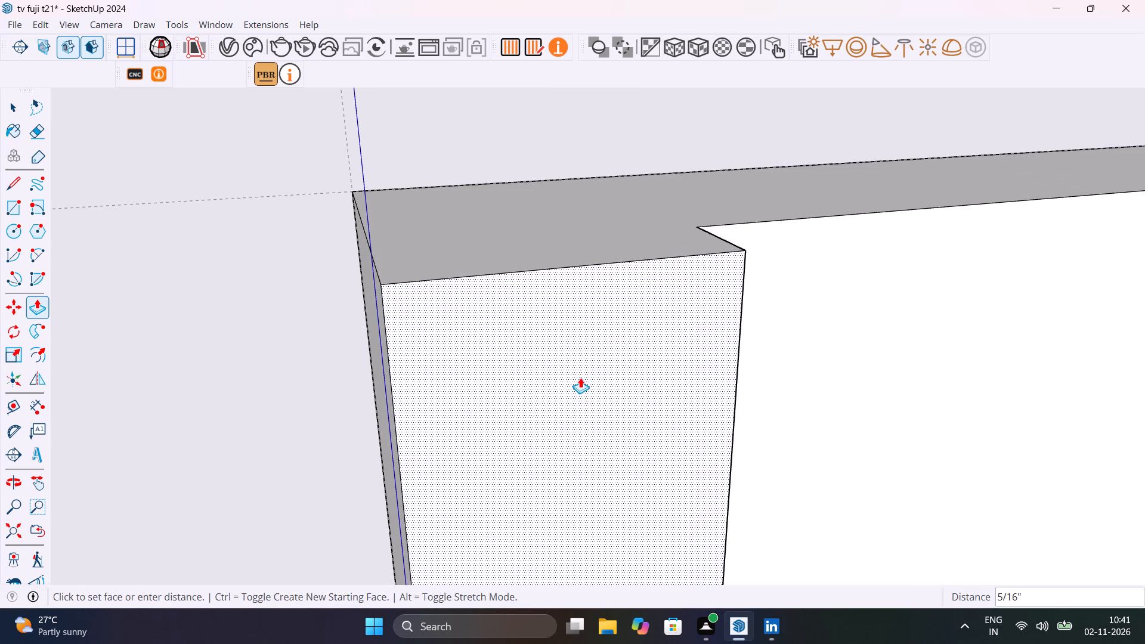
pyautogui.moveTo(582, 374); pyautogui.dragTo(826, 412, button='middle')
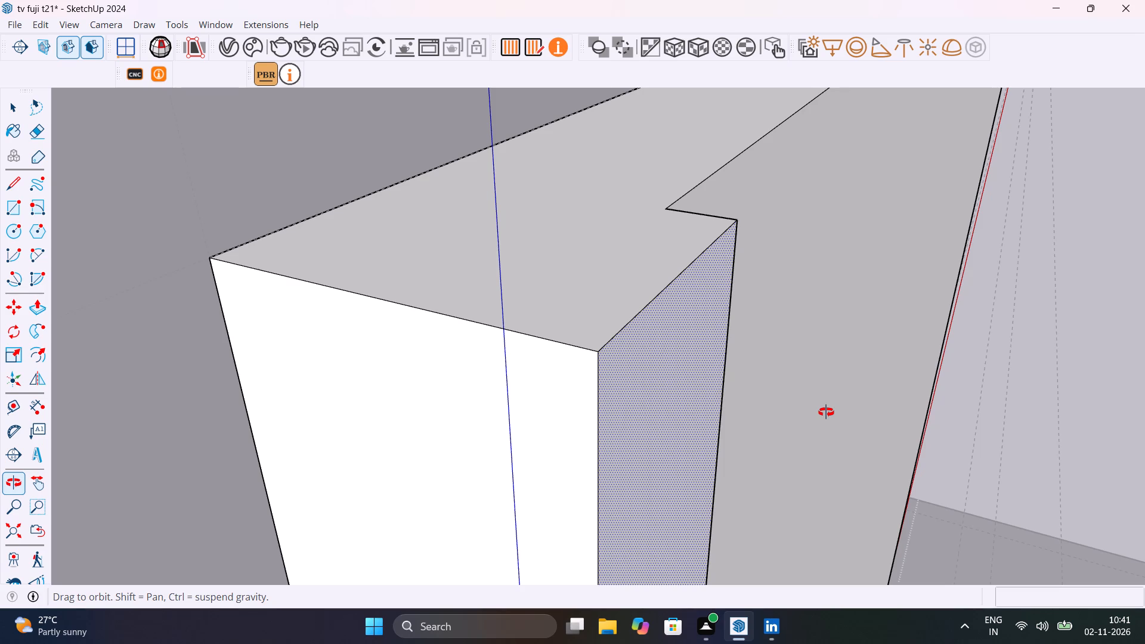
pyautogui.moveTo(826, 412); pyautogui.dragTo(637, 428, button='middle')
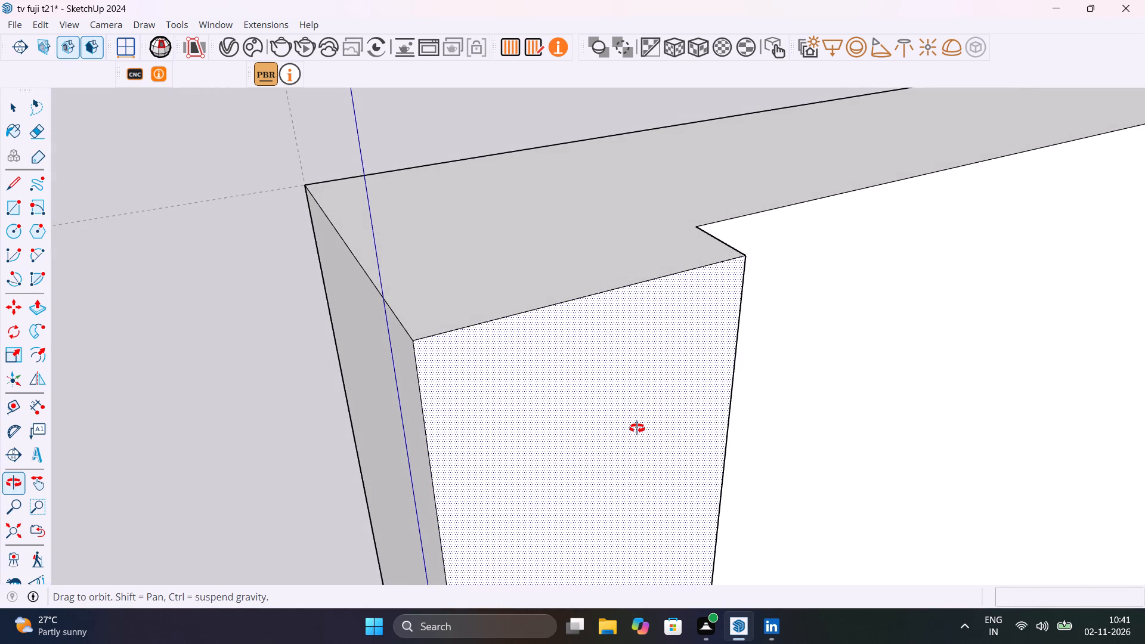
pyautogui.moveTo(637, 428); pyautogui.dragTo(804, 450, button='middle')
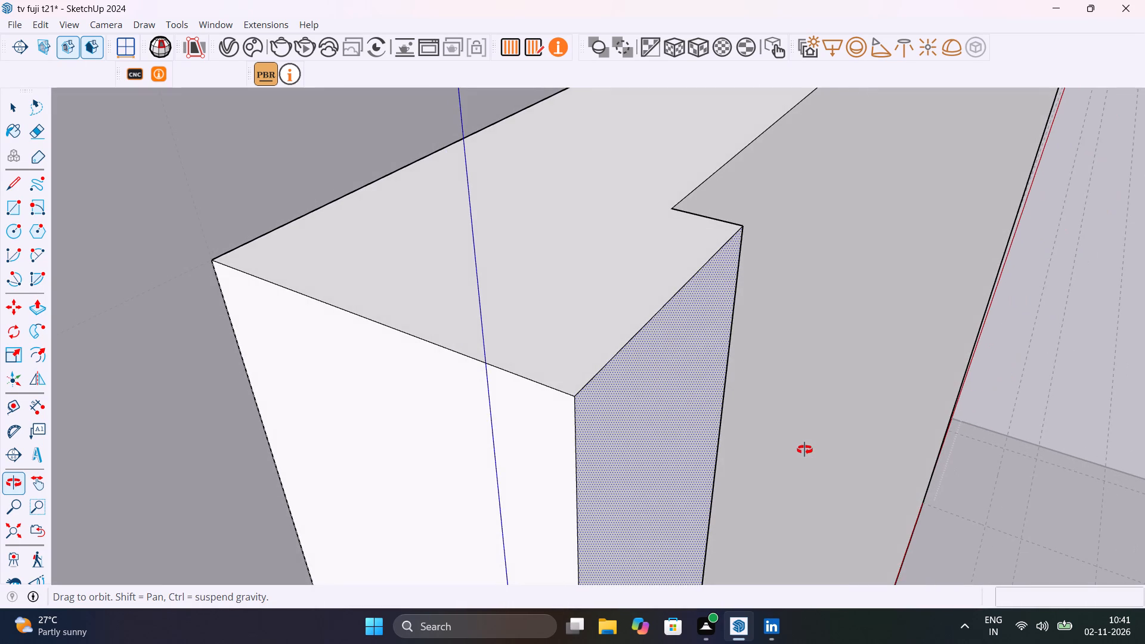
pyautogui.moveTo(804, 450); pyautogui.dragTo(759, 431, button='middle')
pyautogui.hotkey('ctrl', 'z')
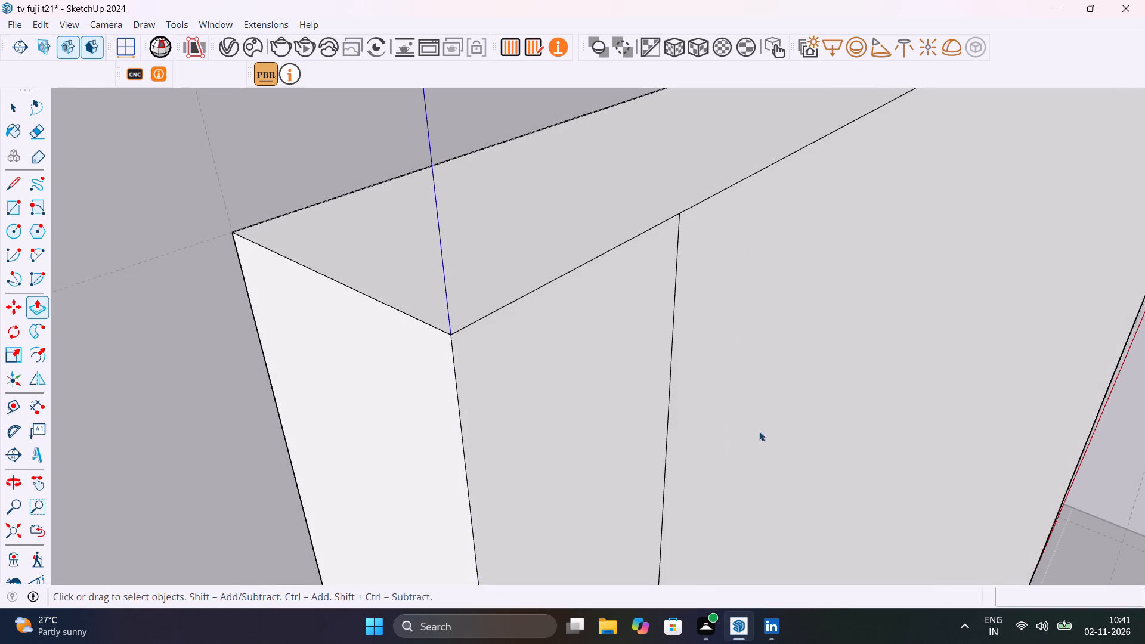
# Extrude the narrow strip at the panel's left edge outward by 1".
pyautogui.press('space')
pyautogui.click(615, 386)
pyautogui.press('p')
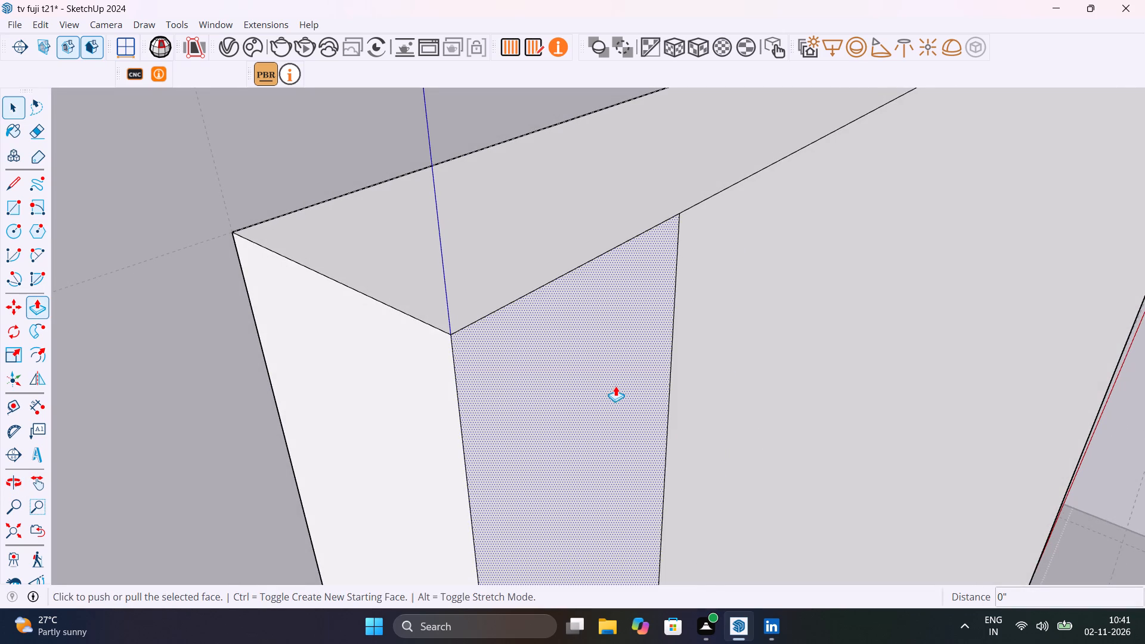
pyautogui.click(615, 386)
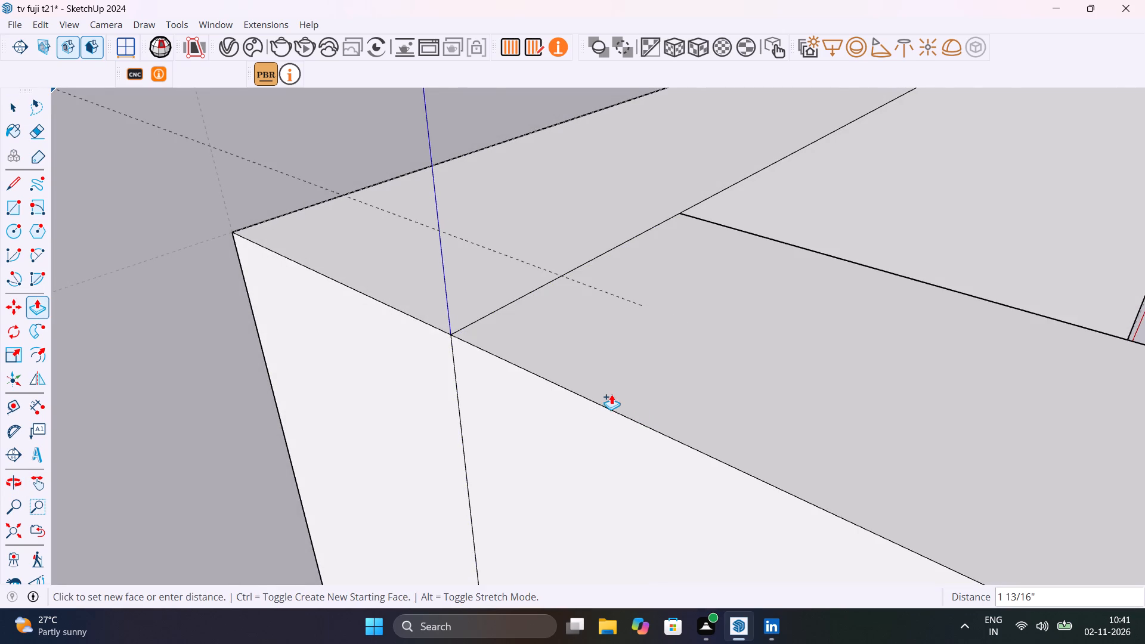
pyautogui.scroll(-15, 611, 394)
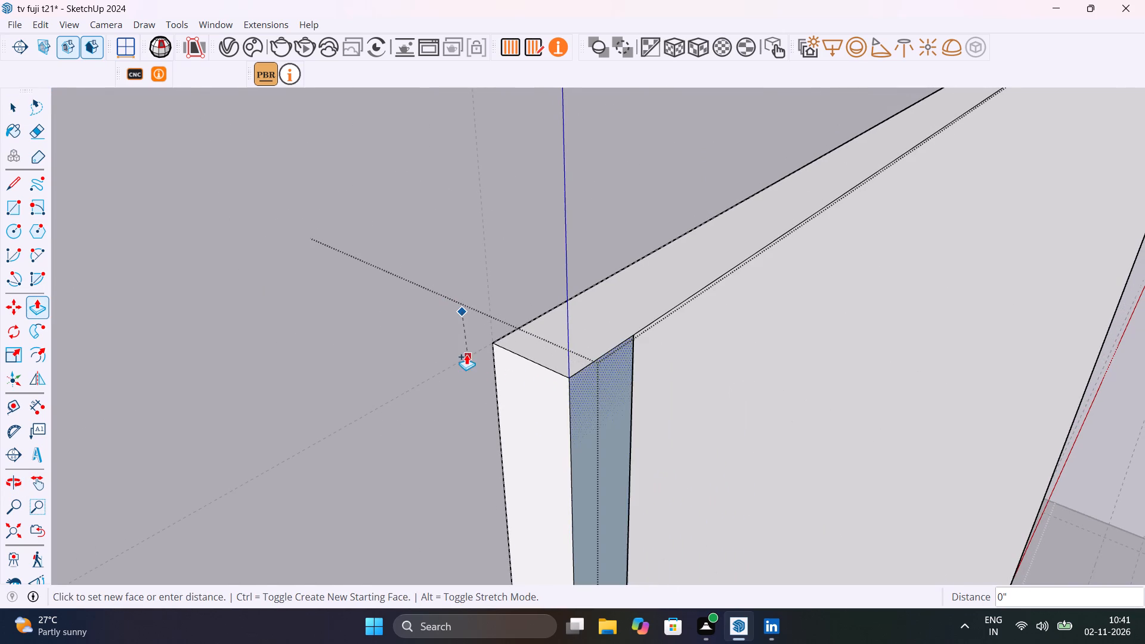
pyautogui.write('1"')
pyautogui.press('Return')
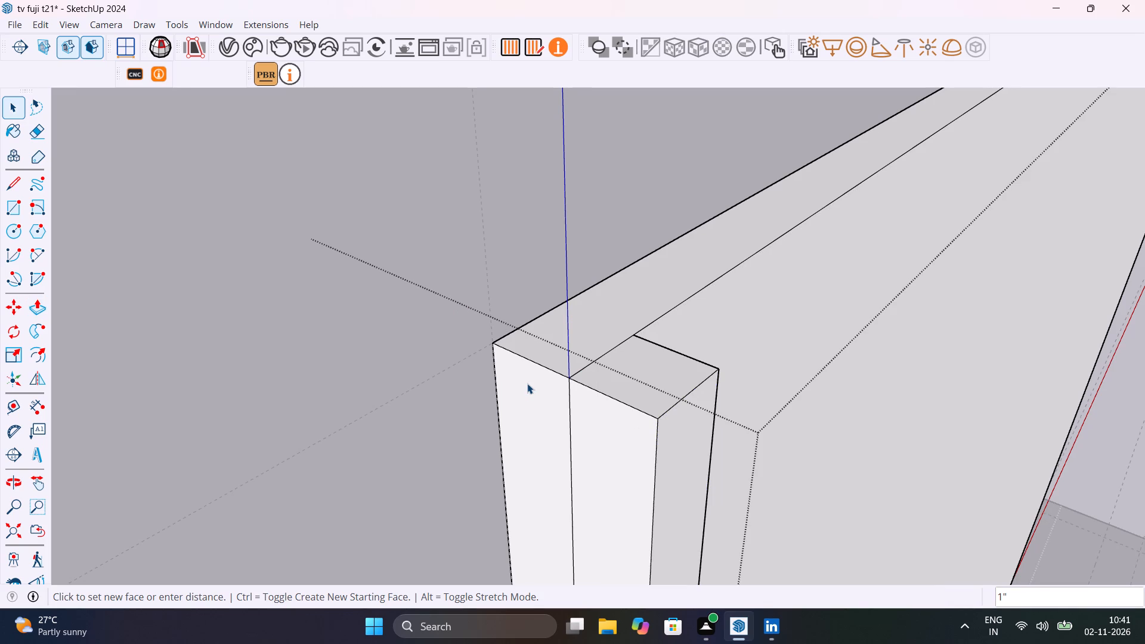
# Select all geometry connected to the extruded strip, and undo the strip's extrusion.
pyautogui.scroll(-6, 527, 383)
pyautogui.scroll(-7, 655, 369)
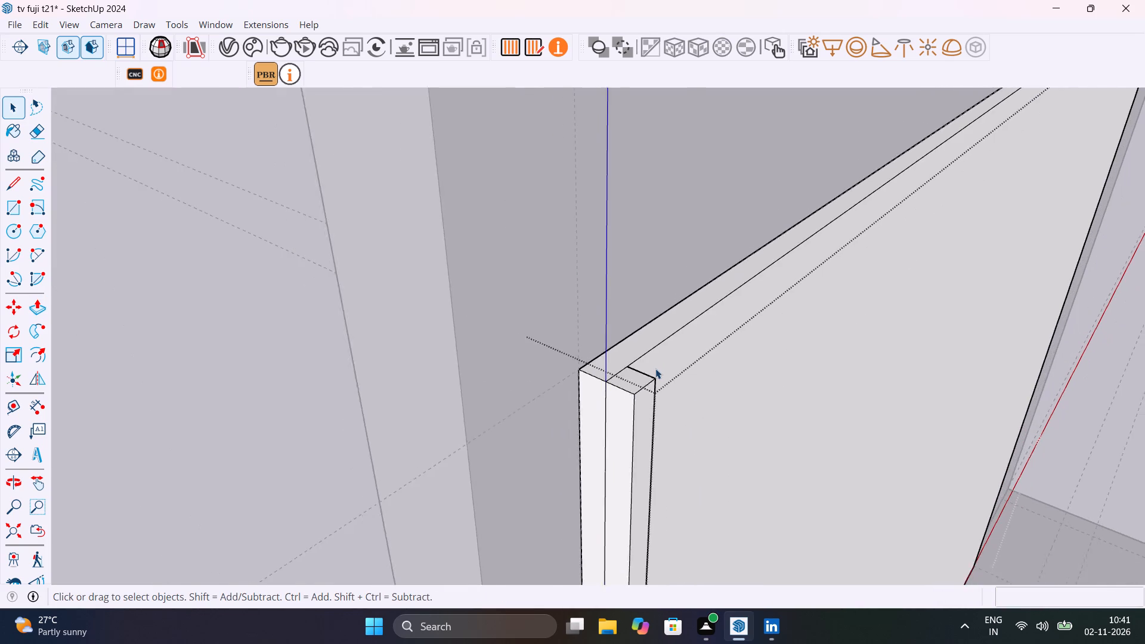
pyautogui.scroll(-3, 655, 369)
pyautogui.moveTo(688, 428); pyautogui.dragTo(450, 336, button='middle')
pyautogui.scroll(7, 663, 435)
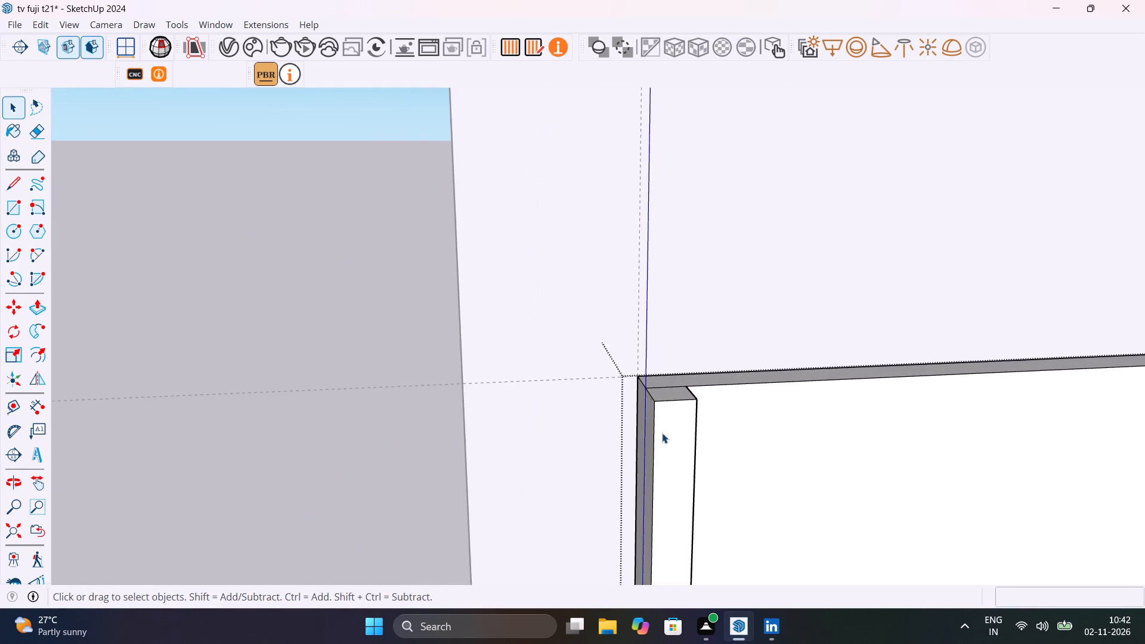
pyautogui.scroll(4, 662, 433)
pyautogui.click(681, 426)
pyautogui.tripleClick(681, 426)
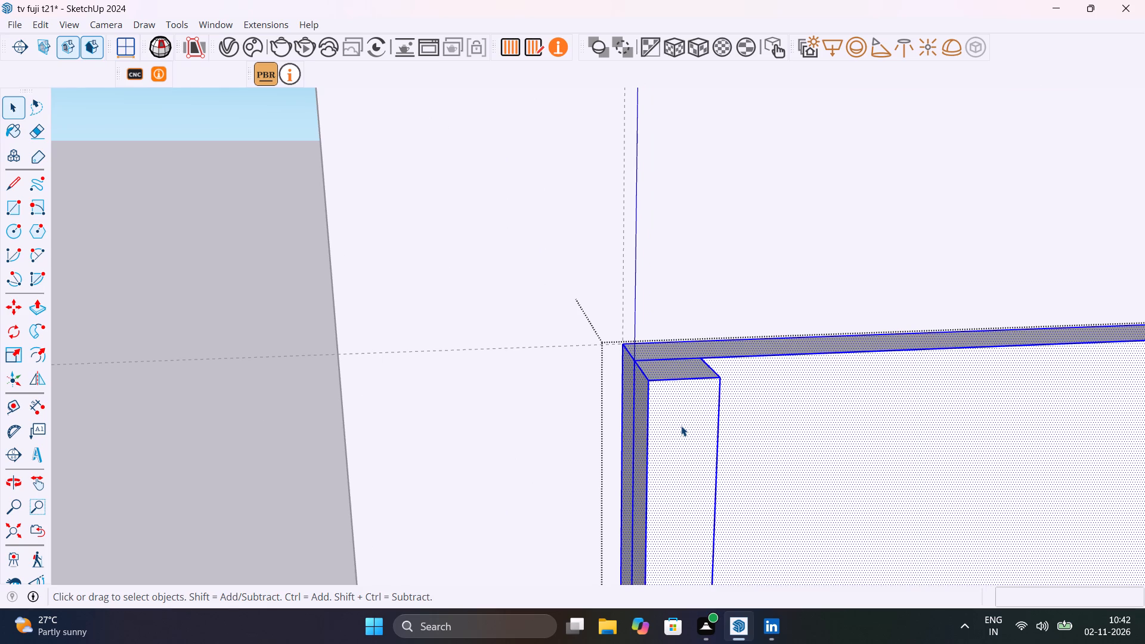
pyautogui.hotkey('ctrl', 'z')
# Turn the narrow strip face at the panel's left edge into a component with the default settings.
pyautogui.scroll(-11, 681, 426)
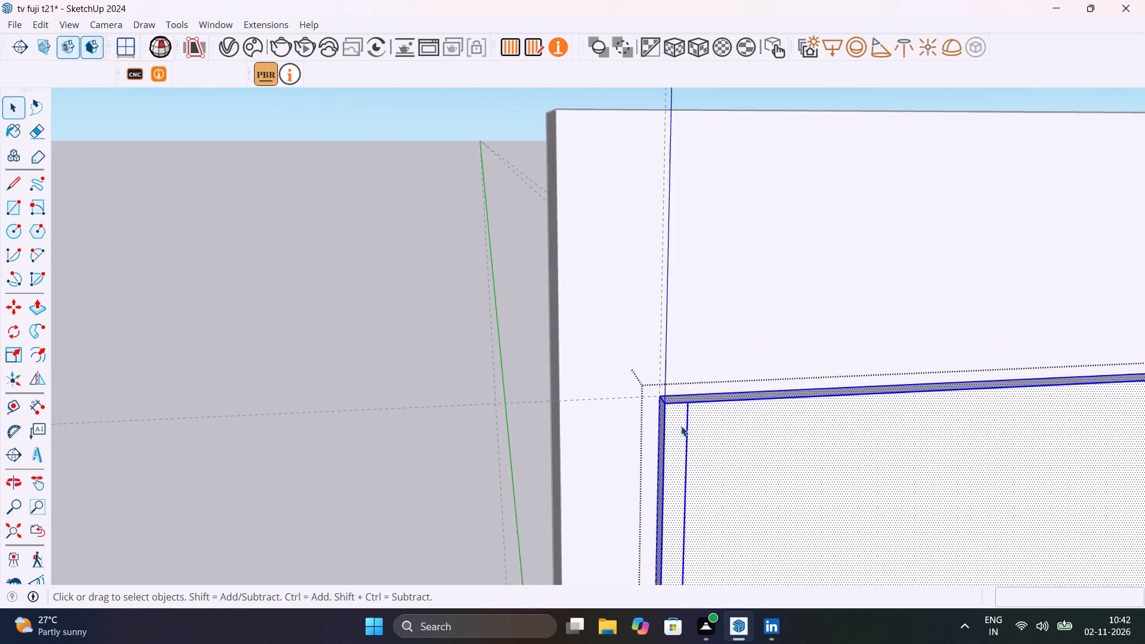
pyautogui.keyDown('shift'); pyautogui.moveTo(704, 431); pyautogui.dragTo(775, 402, button='middle'); pyautogui.keyUp('shift')
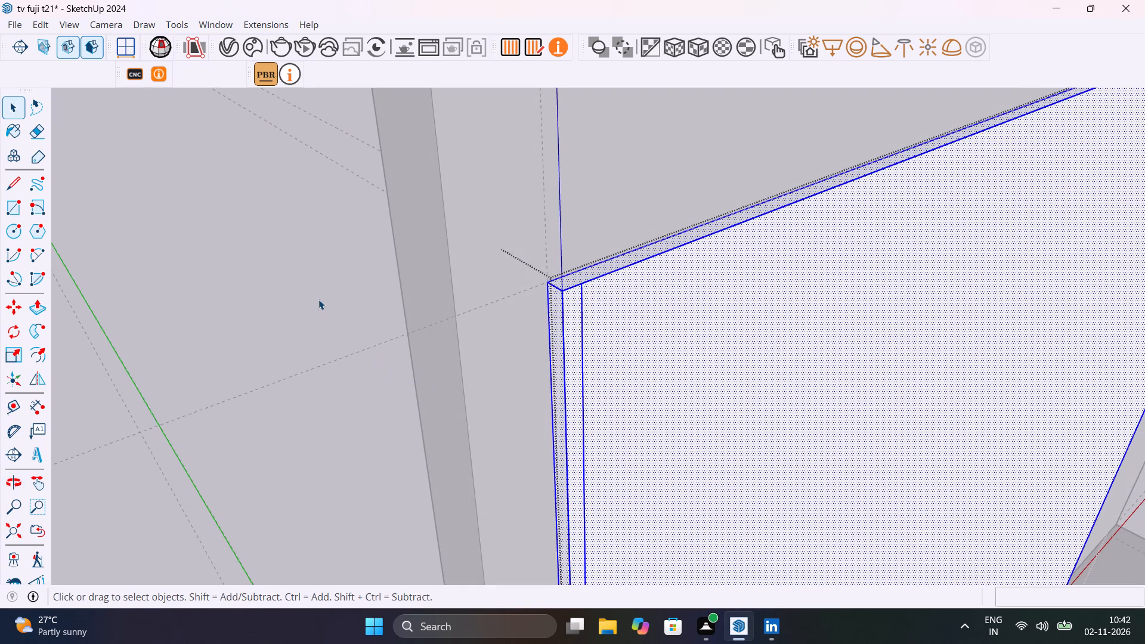
pyautogui.click(318, 300)
pyautogui.scroll(8, 577, 292)
pyautogui.doubleClick(576, 309)
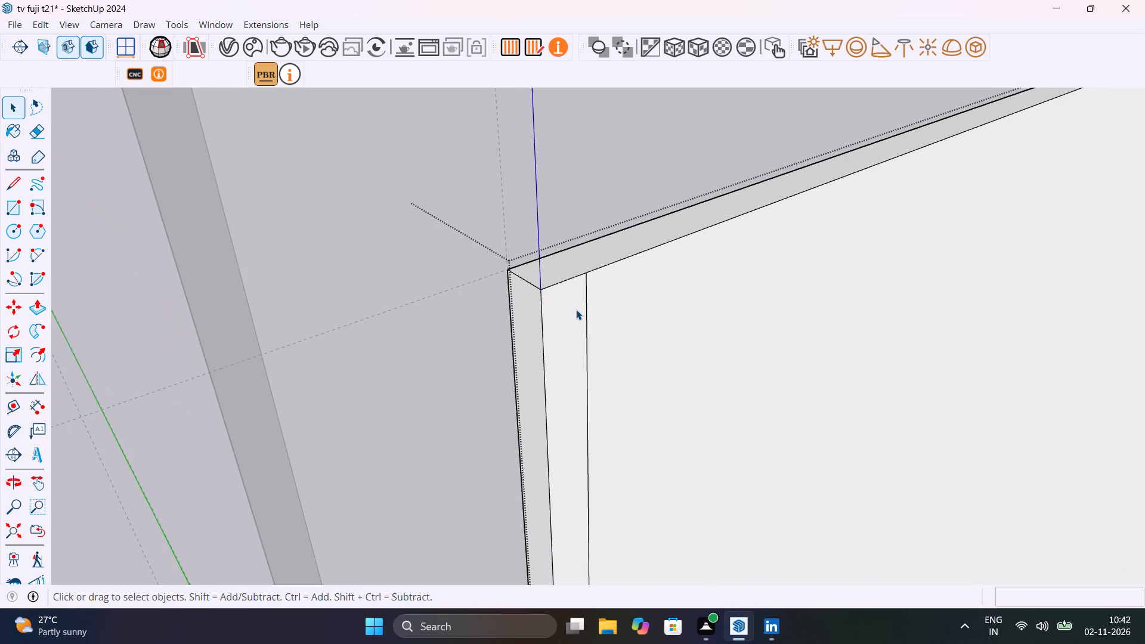
pyautogui.click(576, 309)
pyautogui.doubleClick(576, 309)
pyautogui.rightClick(576, 309)
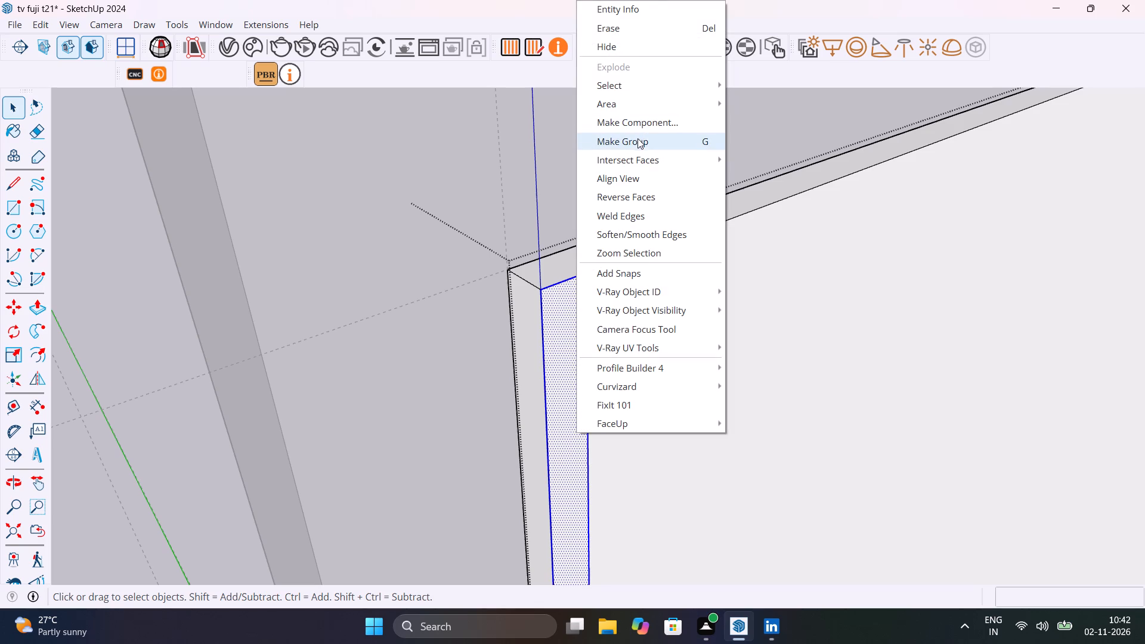
pyautogui.click(653, 125)
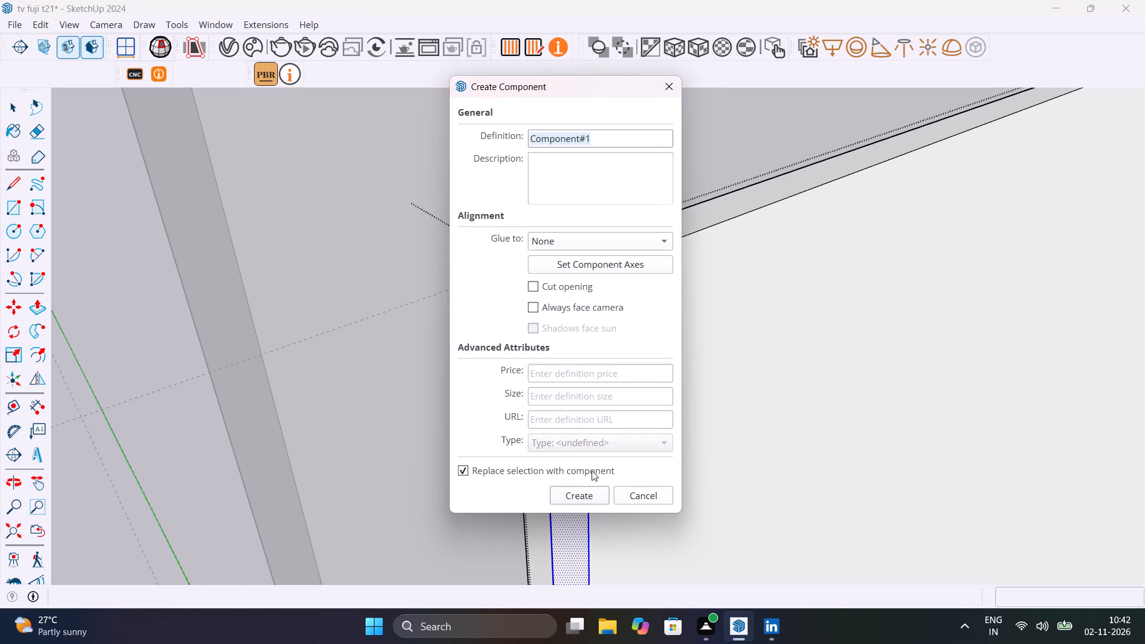
pyautogui.click(593, 492)
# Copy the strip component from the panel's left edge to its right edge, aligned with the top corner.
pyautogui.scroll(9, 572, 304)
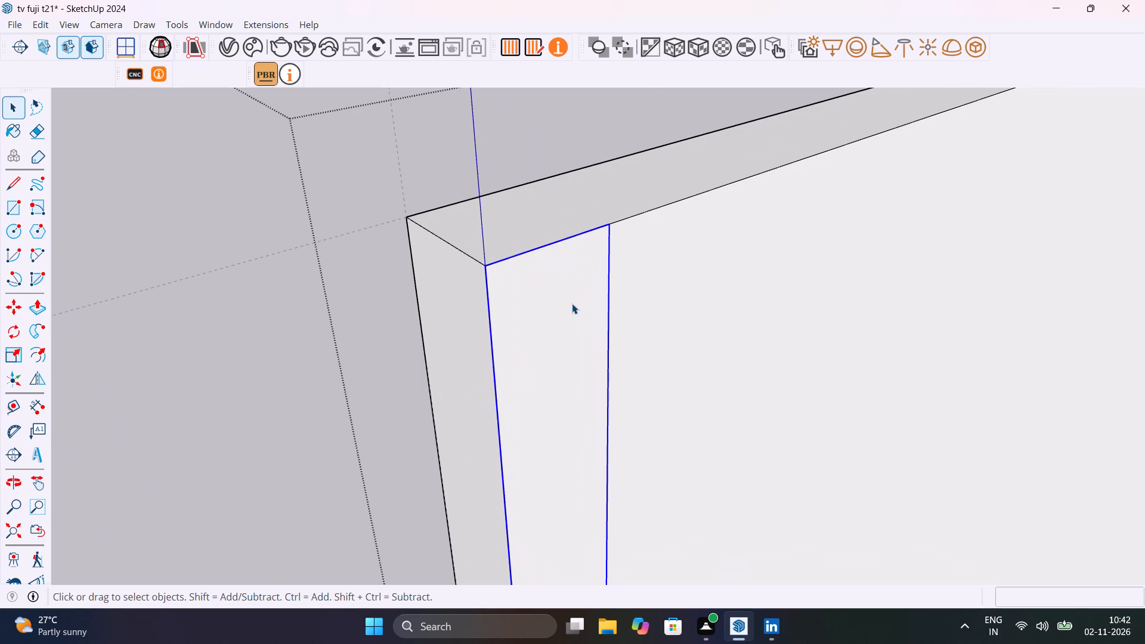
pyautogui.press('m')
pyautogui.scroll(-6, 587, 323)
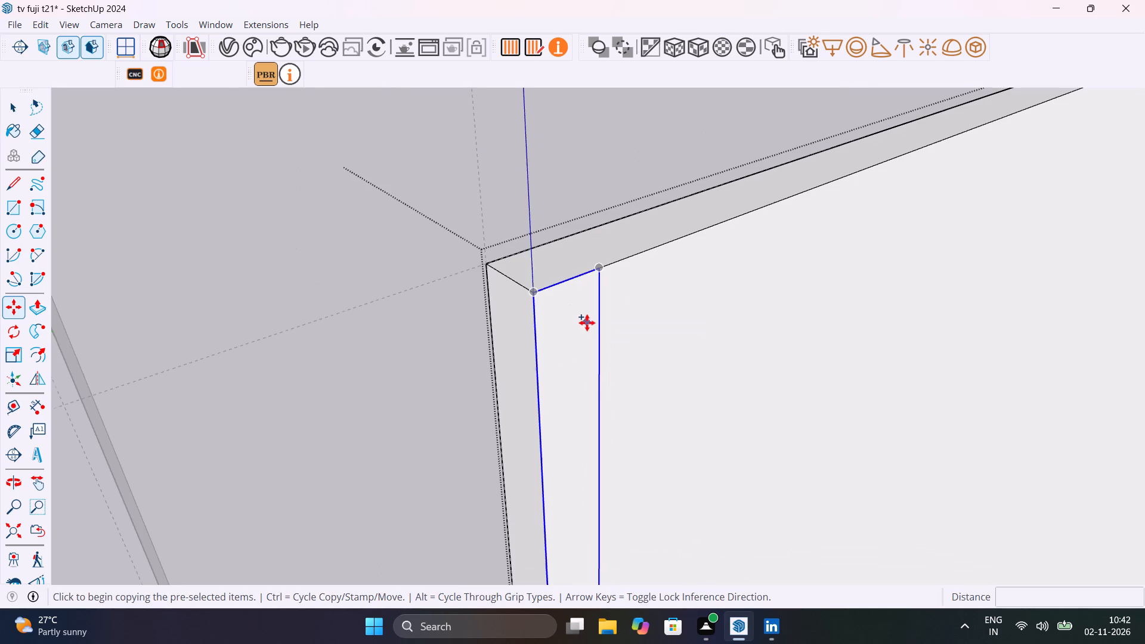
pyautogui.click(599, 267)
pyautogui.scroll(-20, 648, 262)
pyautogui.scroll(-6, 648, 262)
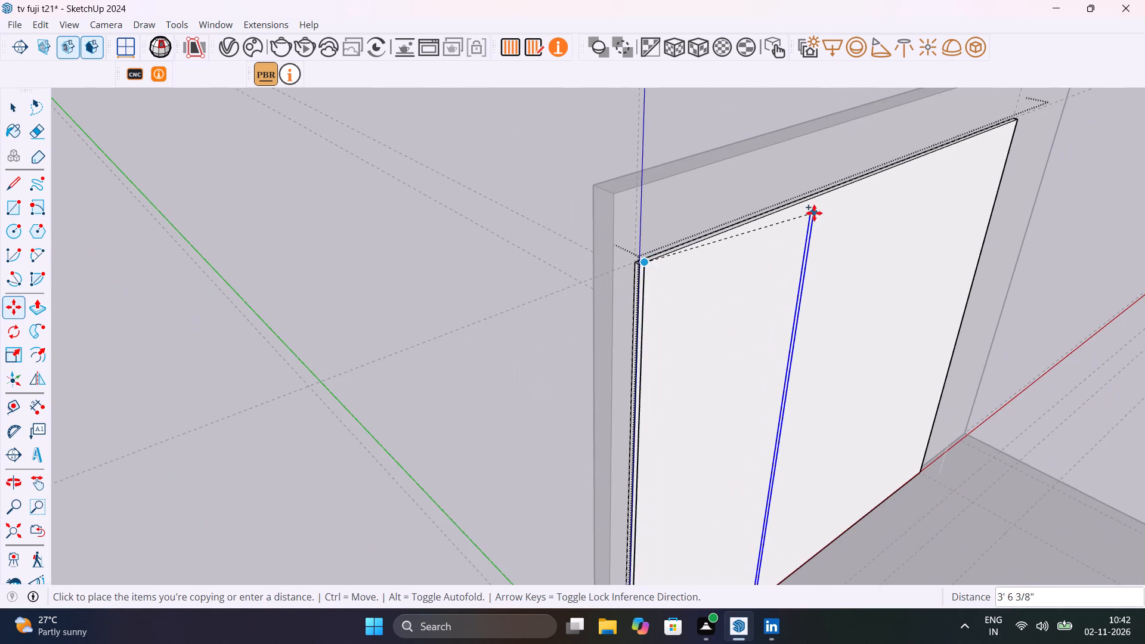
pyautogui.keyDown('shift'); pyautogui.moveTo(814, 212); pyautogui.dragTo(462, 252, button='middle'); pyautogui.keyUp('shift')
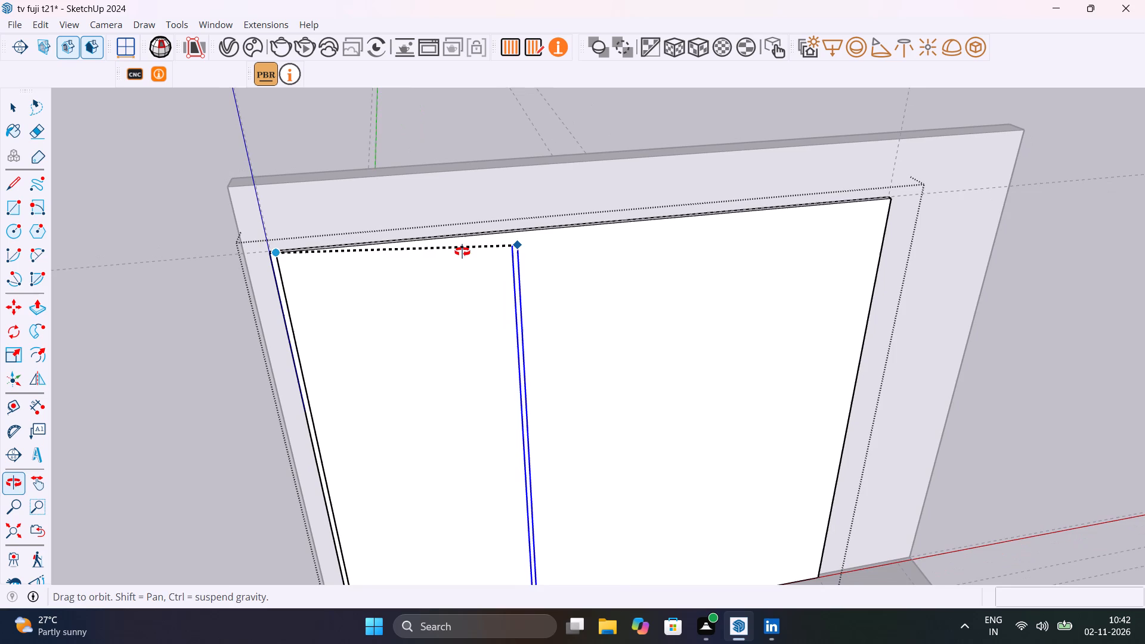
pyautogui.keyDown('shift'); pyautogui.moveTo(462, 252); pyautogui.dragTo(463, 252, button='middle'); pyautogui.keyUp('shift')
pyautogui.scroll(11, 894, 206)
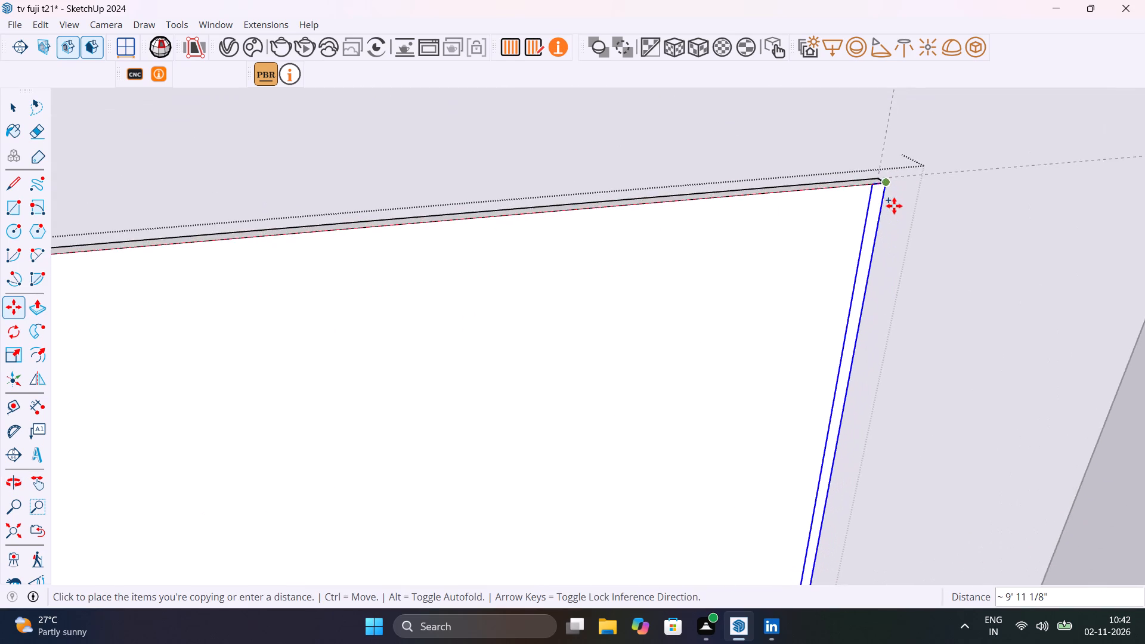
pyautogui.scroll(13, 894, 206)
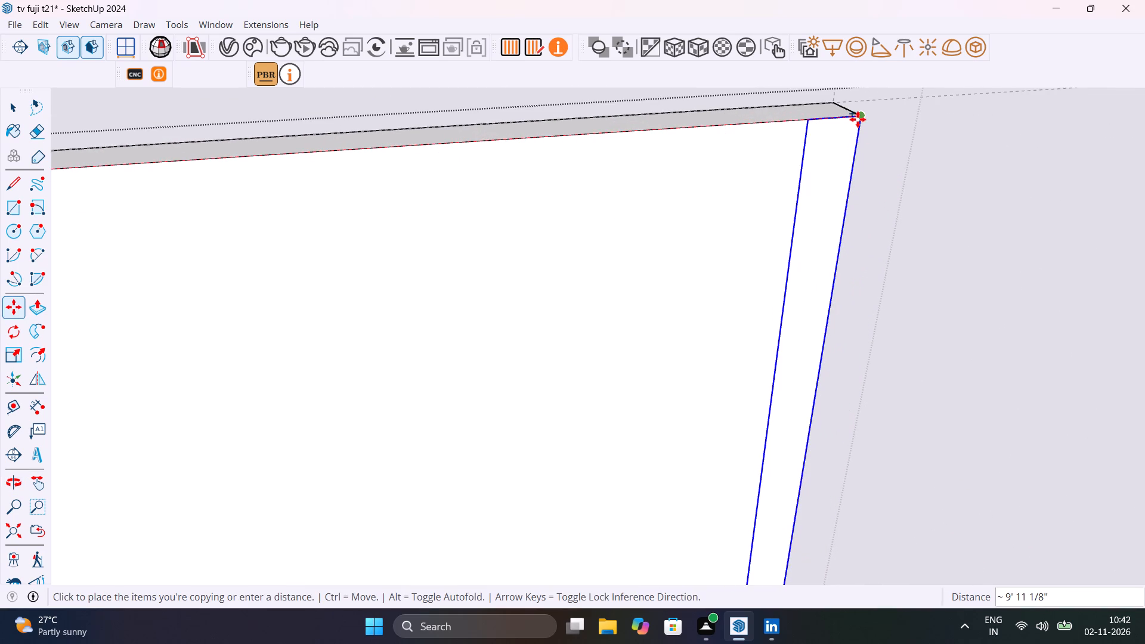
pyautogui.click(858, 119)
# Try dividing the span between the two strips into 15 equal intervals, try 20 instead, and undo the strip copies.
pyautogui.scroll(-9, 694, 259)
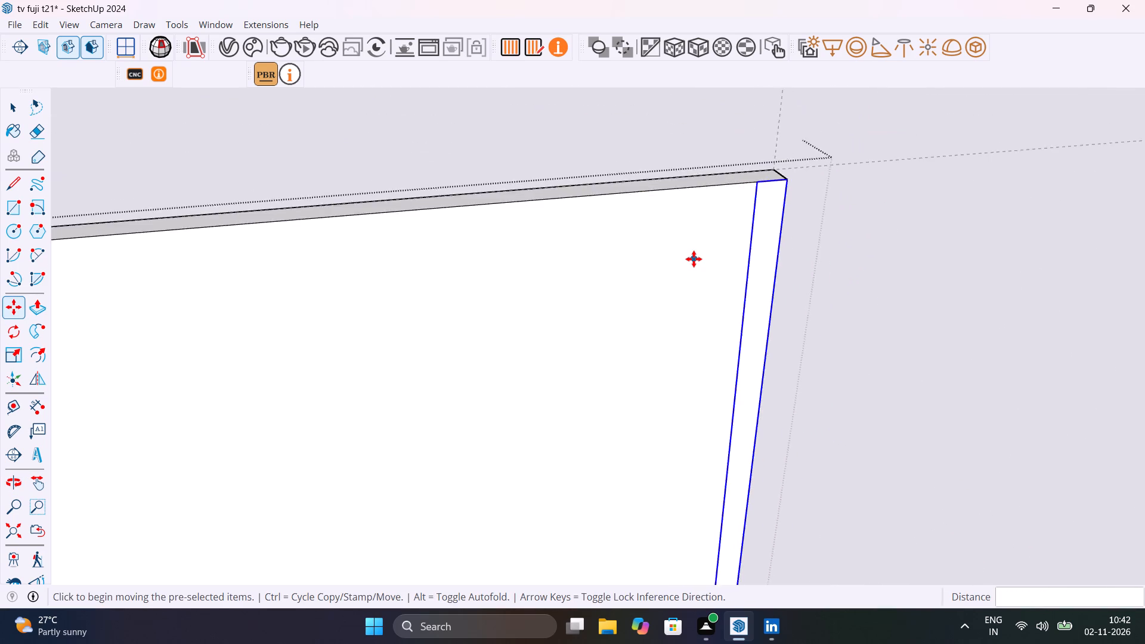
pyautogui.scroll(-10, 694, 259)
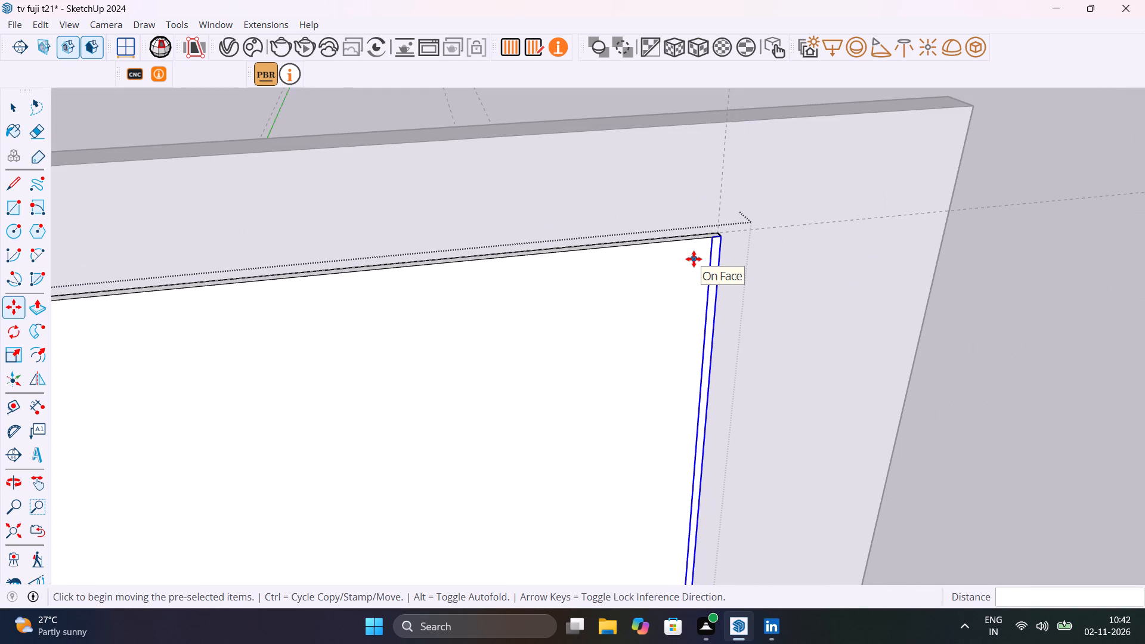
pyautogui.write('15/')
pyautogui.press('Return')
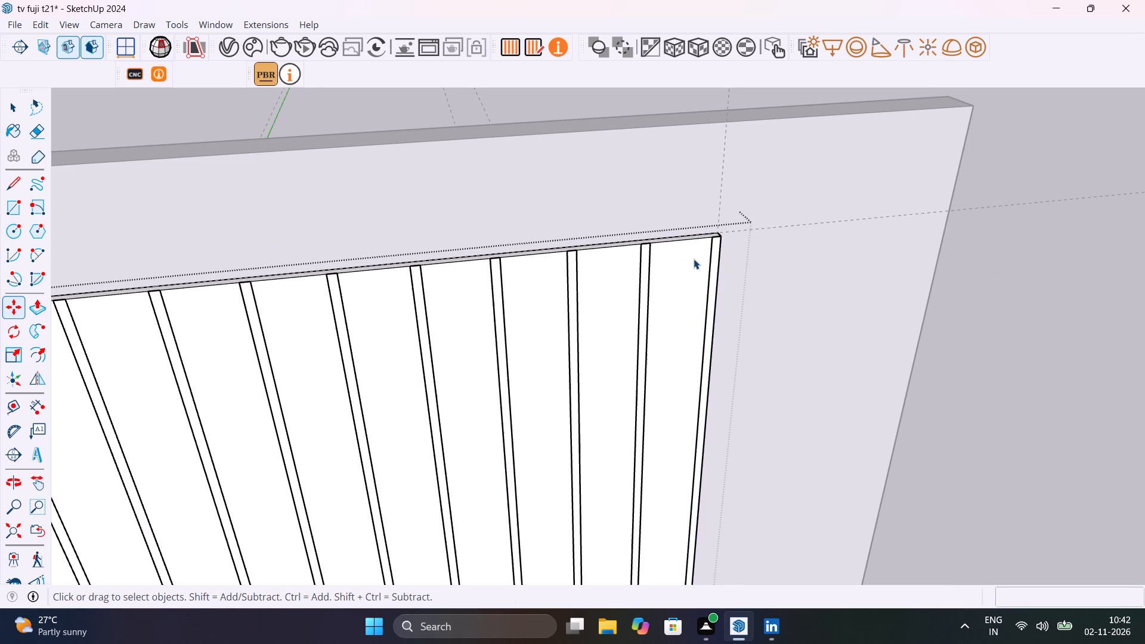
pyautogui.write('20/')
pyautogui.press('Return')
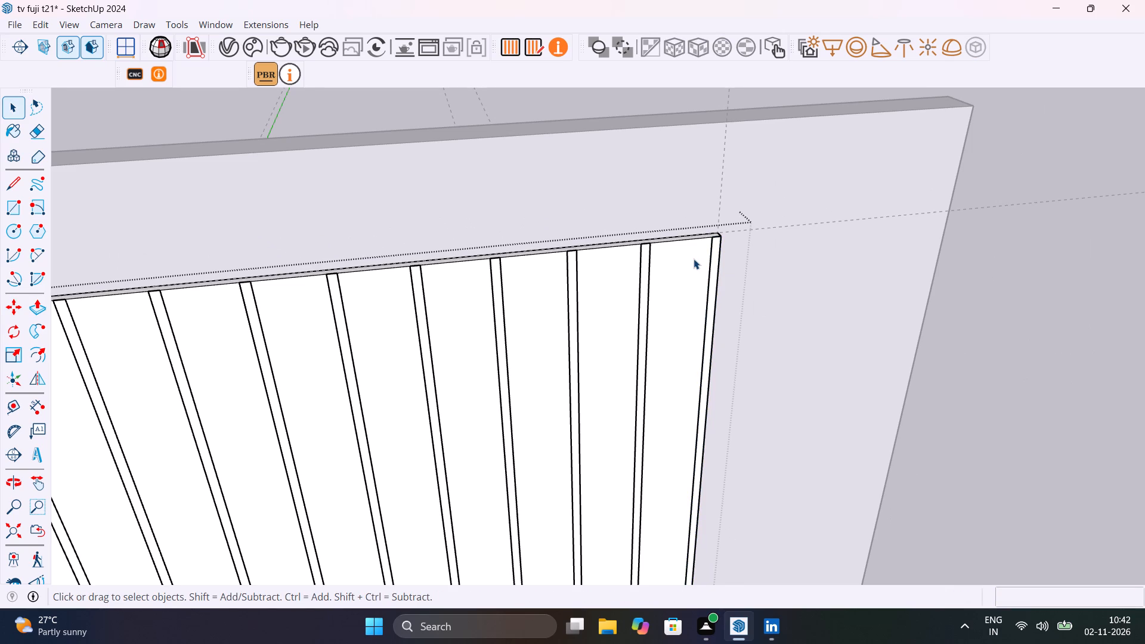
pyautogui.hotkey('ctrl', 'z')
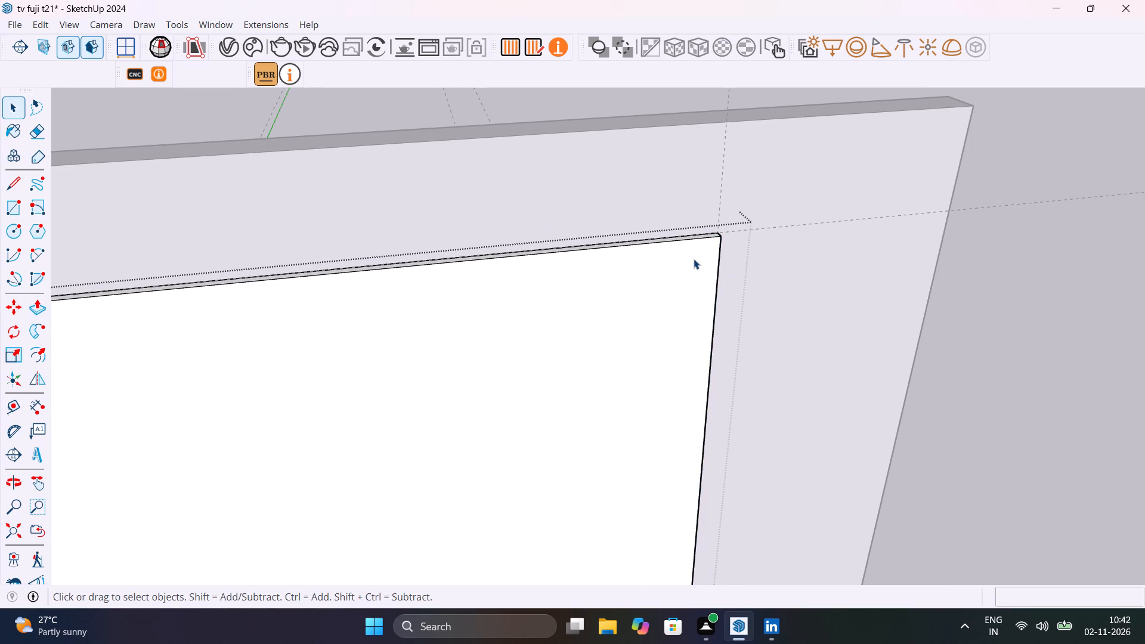
# Copy the left-edge strip component again to the panel's right edge, flush with the top corner.
pyautogui.scroll(-9, 648, 404)
pyautogui.keyDown('shift'); pyautogui.moveTo(657, 410); pyautogui.dragTo(1023, 391, button='middle'); pyautogui.keyUp('shift')
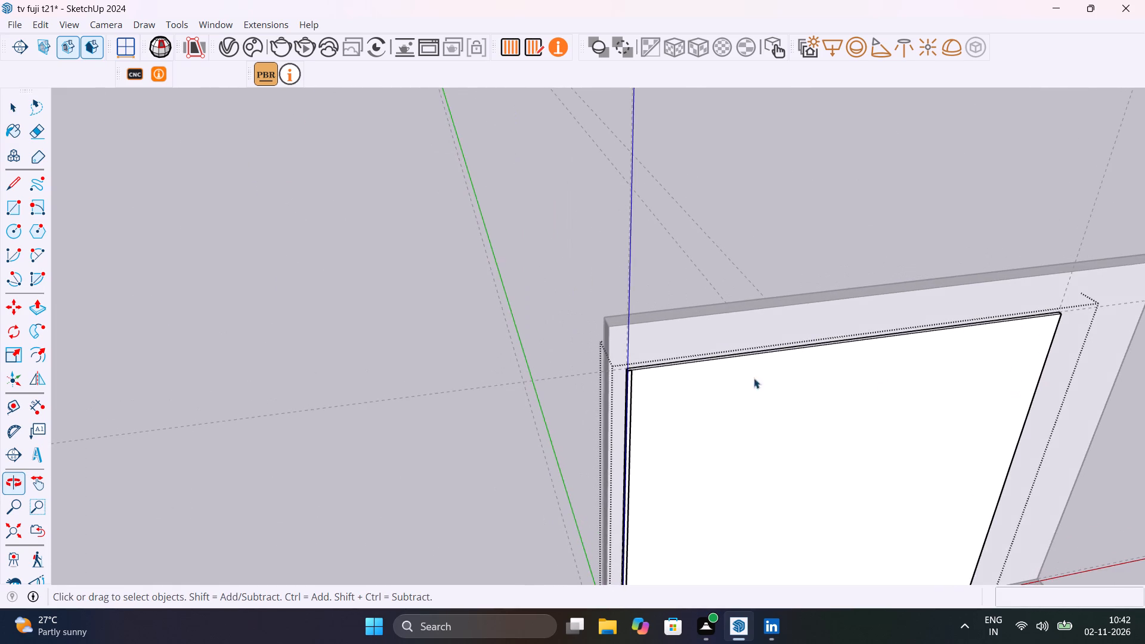
pyautogui.scroll(20, 670, 385)
pyautogui.click(541, 416)
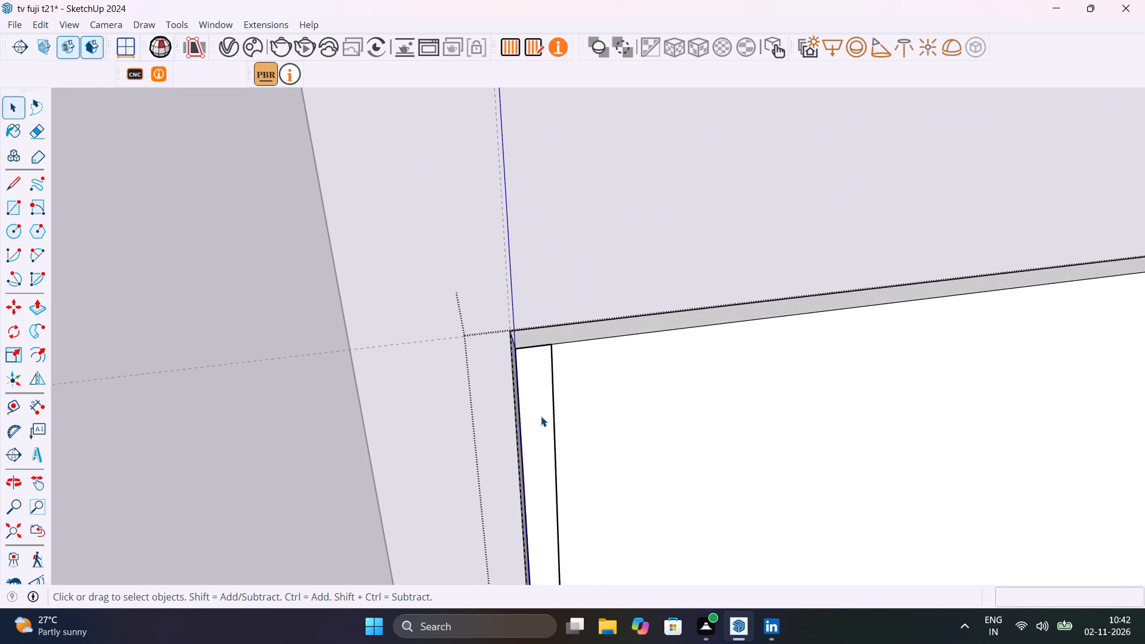
pyautogui.press('m')
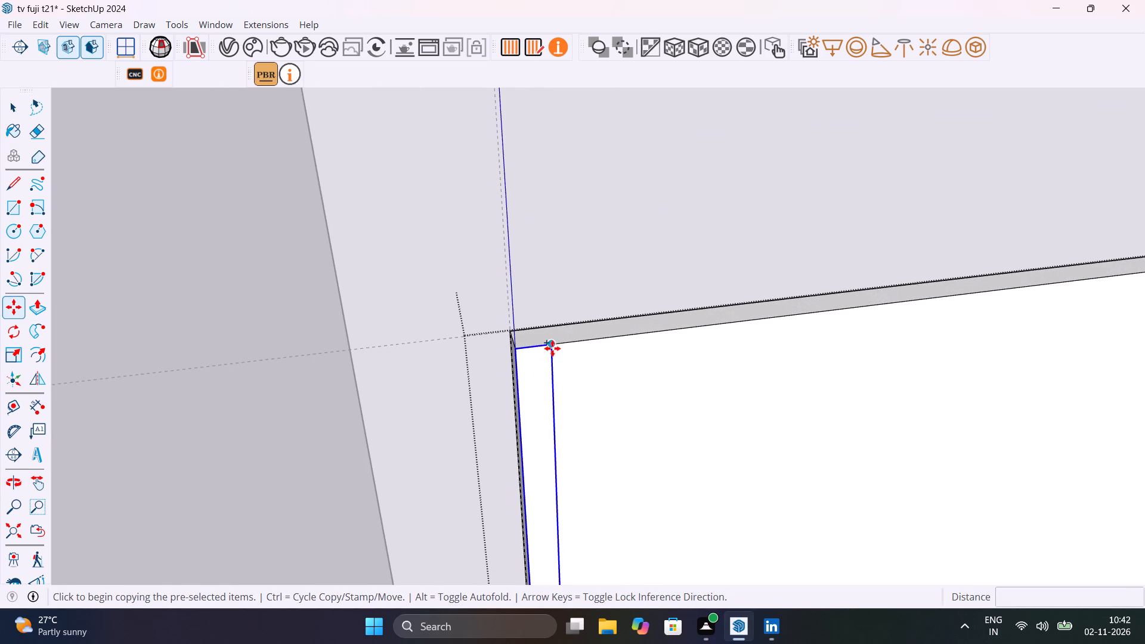
pyautogui.click(552, 343)
pyautogui.scroll(-20, 680, 325)
pyautogui.scroll(-2, 680, 325)
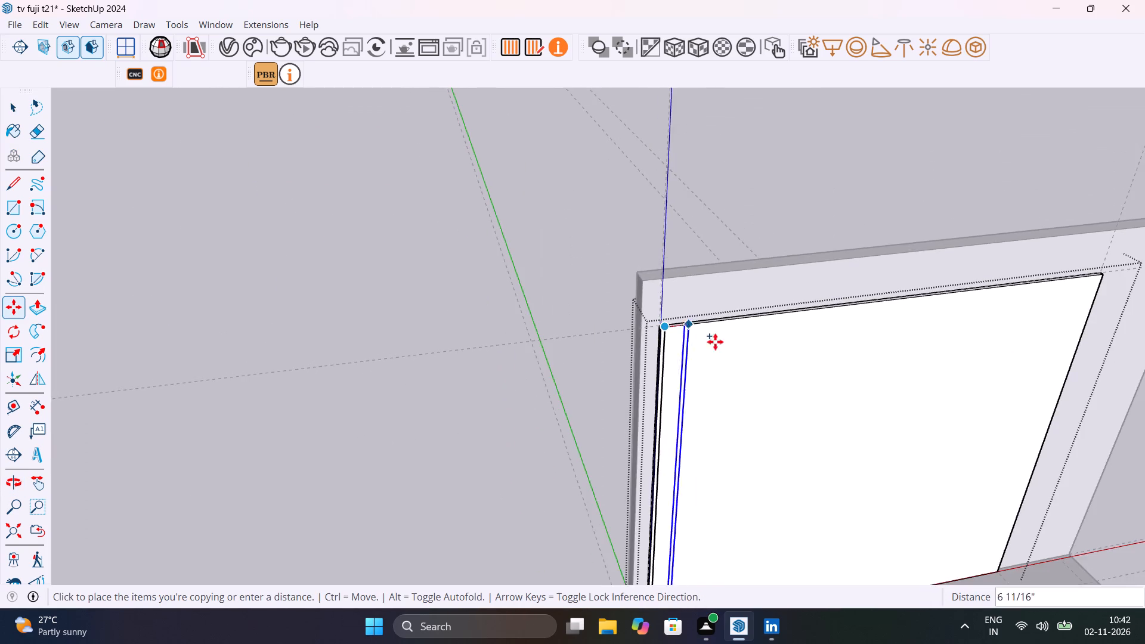
pyautogui.keyDown('shift'); pyautogui.moveTo(722, 347); pyautogui.dragTo(340, 364, button='middle'); pyautogui.keyUp('shift')
pyautogui.scroll(-4, 518, 339)
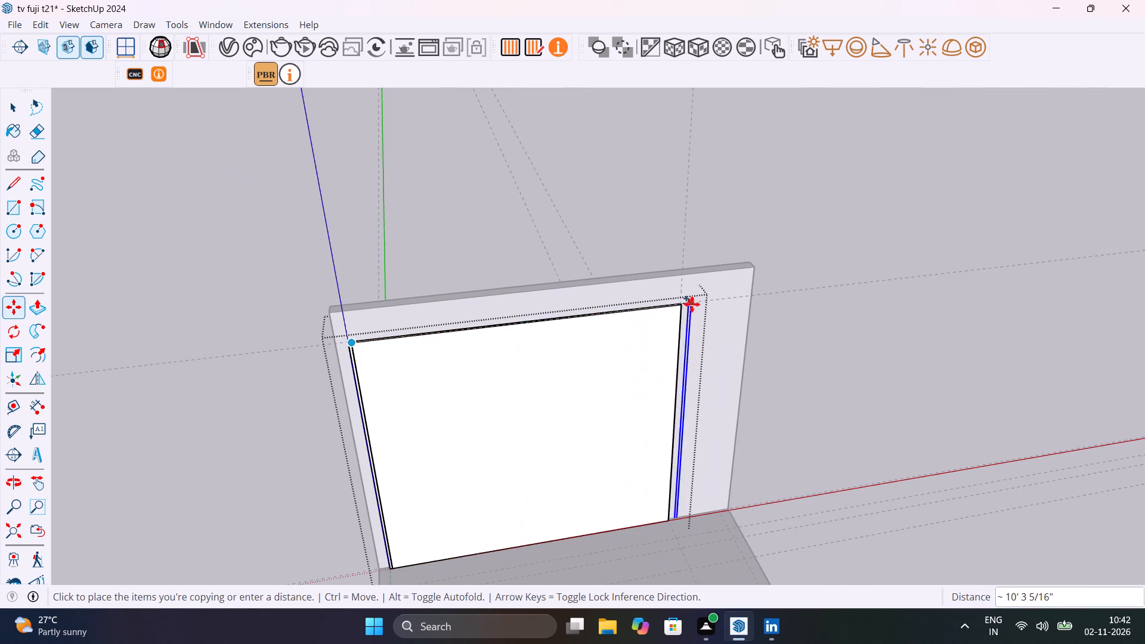
pyautogui.scroll(16, 687, 309)
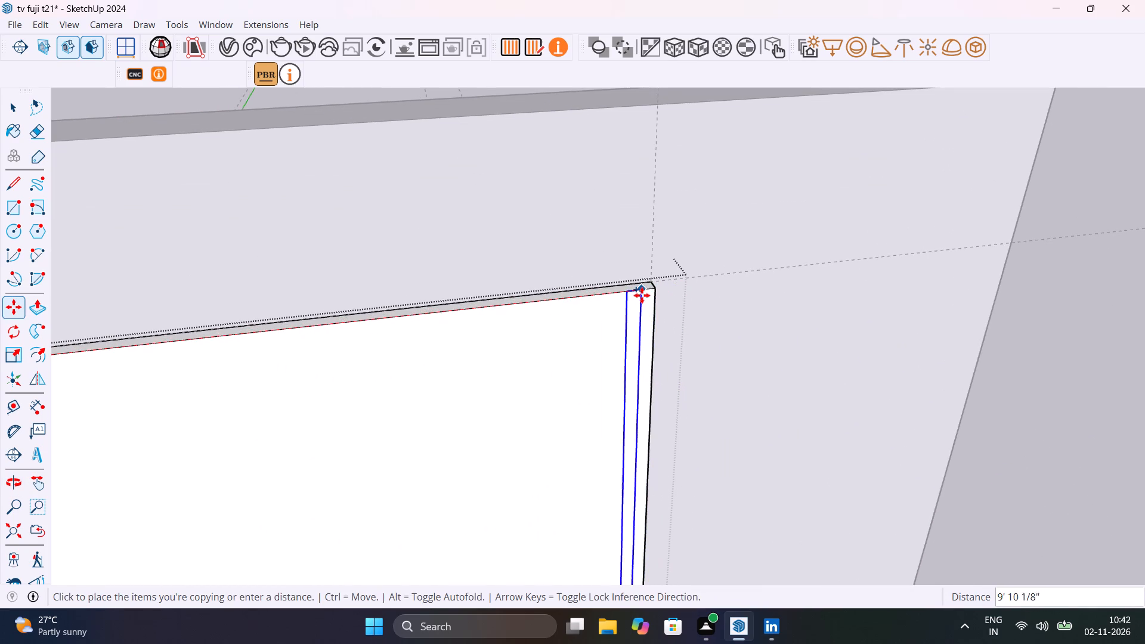
pyautogui.click(655, 292)
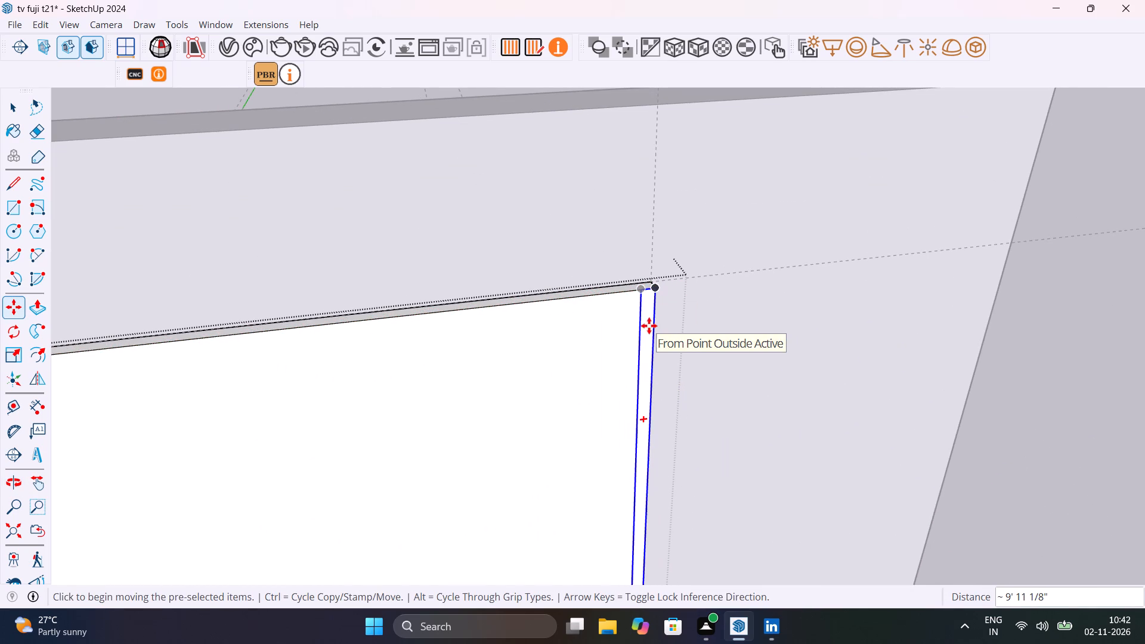
# Divide the span between the two strips into 30 equal intervals filled with strip copies.
pyautogui.write('30/')
pyautogui.press('Return')
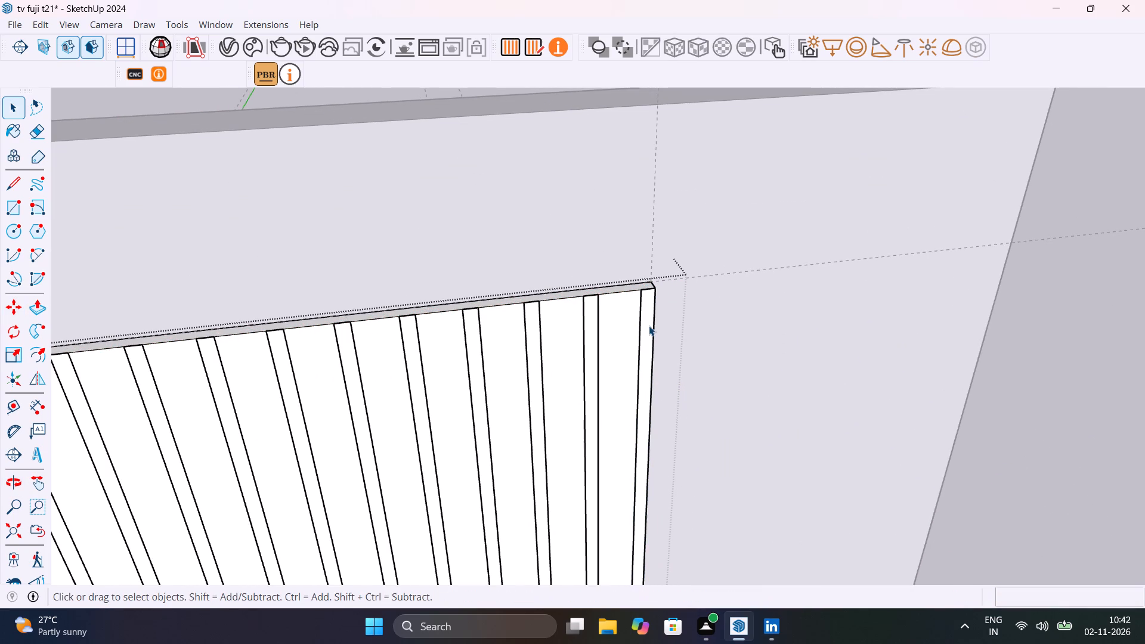
pyautogui.write('45')
pyautogui.click(1045, 590)
pyautogui.click(618, 441)
# Open the left-edge strip component and extrude its face outward by 1" so all the strips gain depth.
pyautogui.scroll(-18, 618, 441)
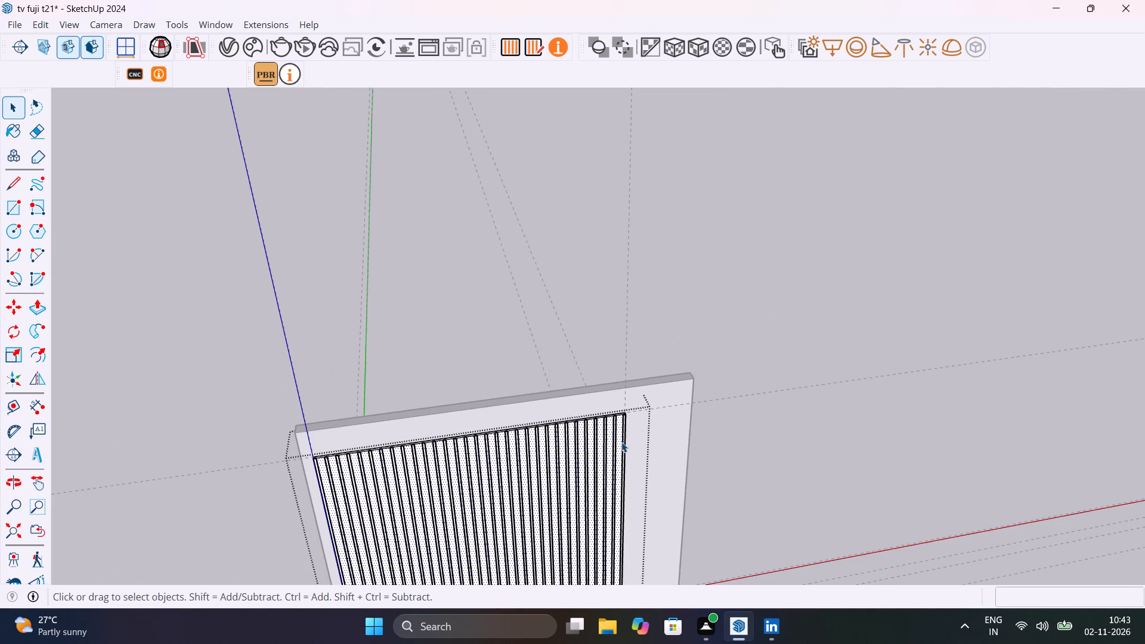
pyautogui.keyDown('shift'); pyautogui.moveTo(624, 441); pyautogui.dragTo(942, 341, button='middle'); pyautogui.keyUp('shift')
pyautogui.scroll(12, 652, 352)
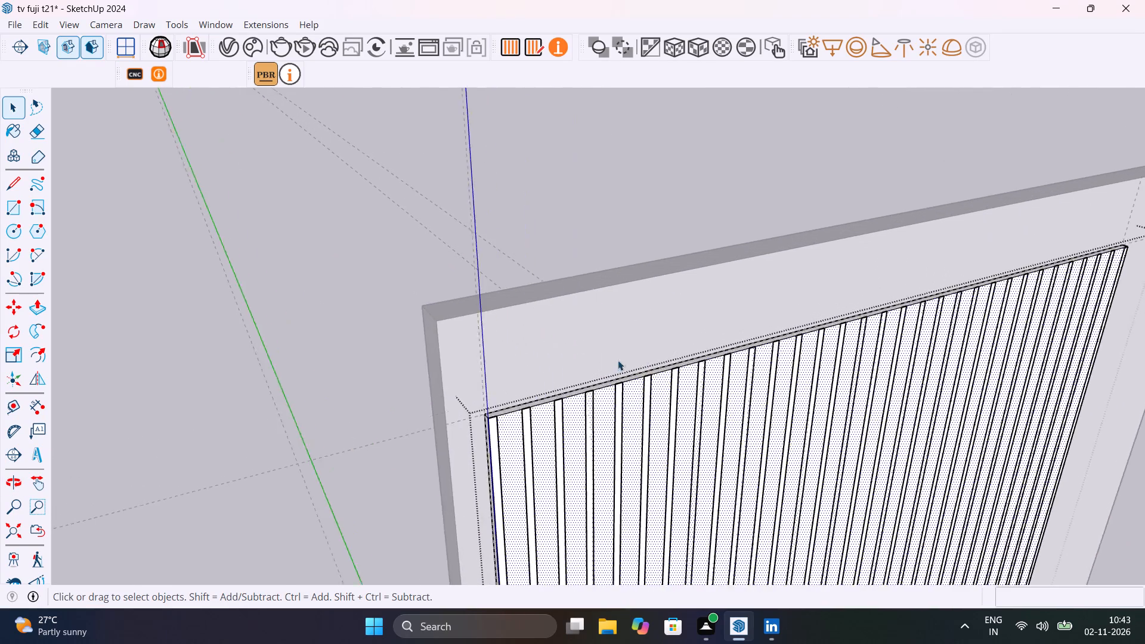
pyautogui.scroll(3, 618, 360)
pyautogui.moveTo(610, 366); pyautogui.dragTo(765, 233, button='middle')
pyautogui.scroll(10, 568, 363)
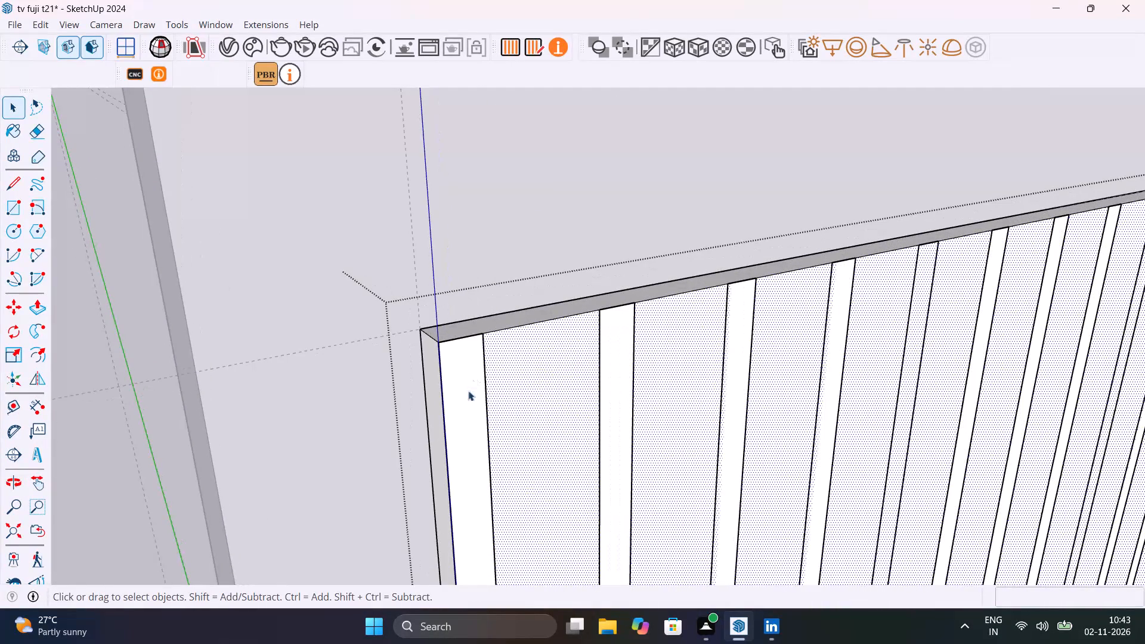
pyautogui.click(468, 391)
pyautogui.doubleClick(468, 391)
pyautogui.click(468, 391)
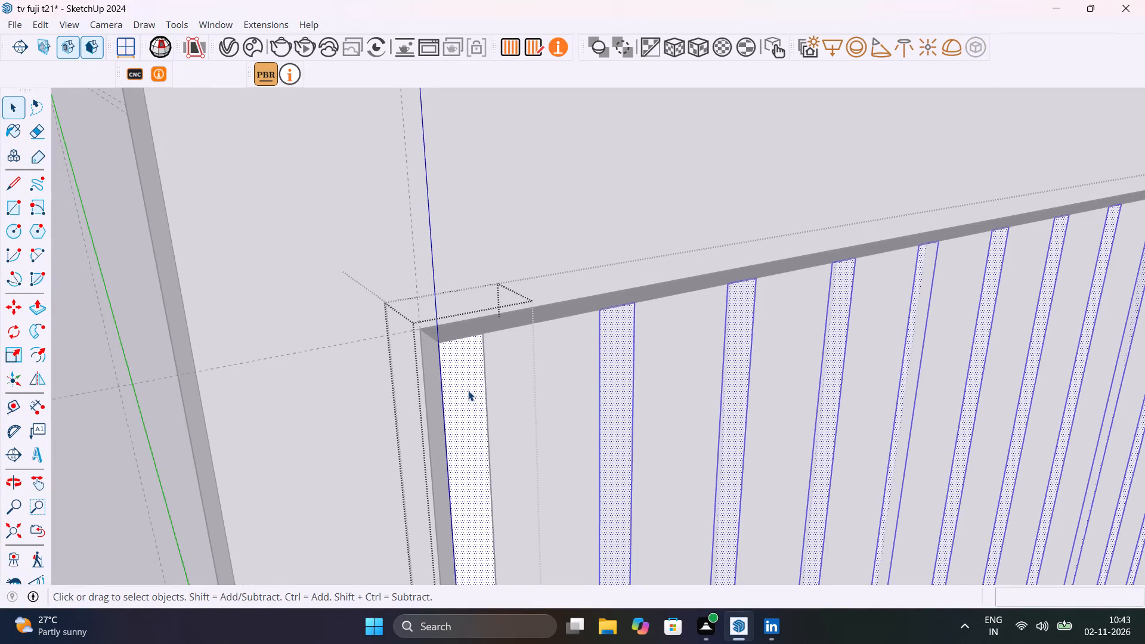
pyautogui.press('p')
pyautogui.click(468, 391)
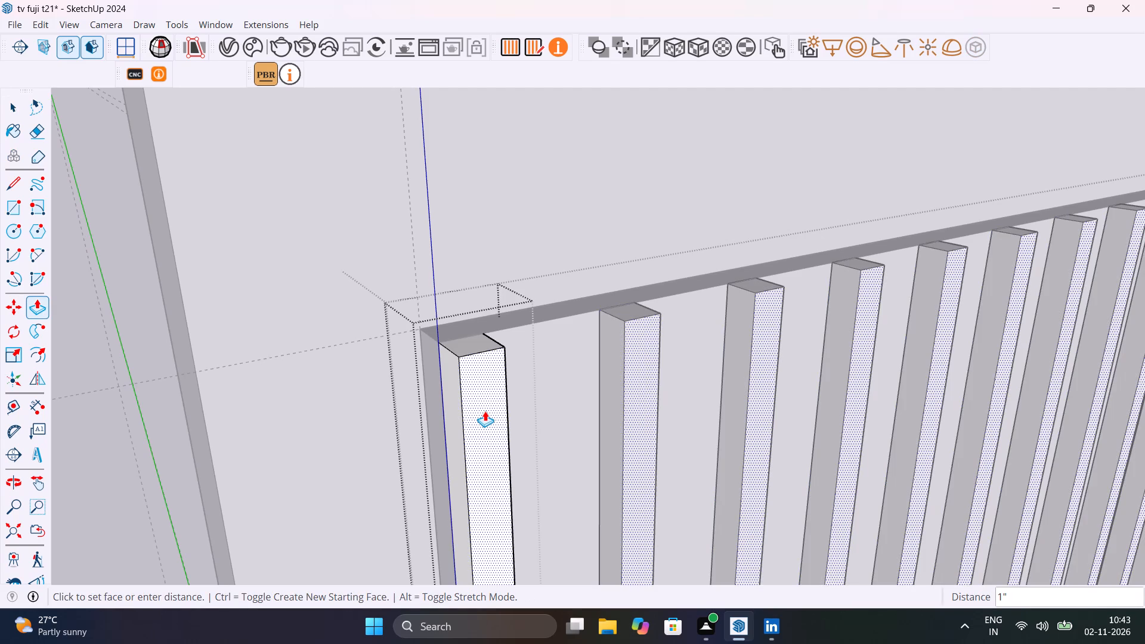
pyautogui.write('1"')
pyautogui.press('Return')
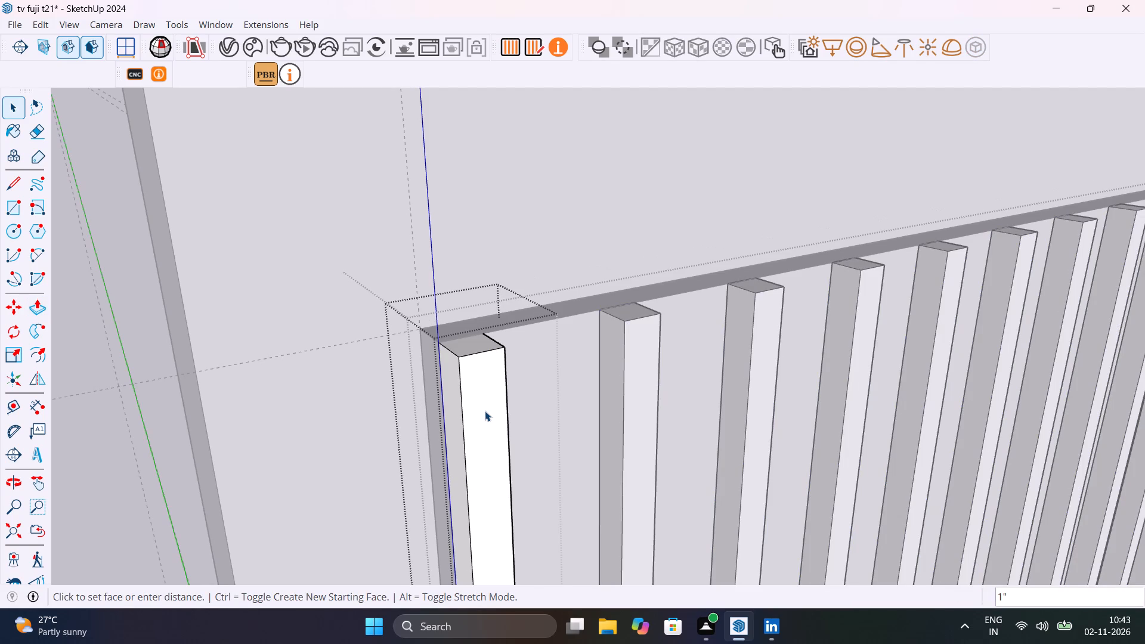
# Save the model.
pyautogui.hotkey('ctrl', 's')
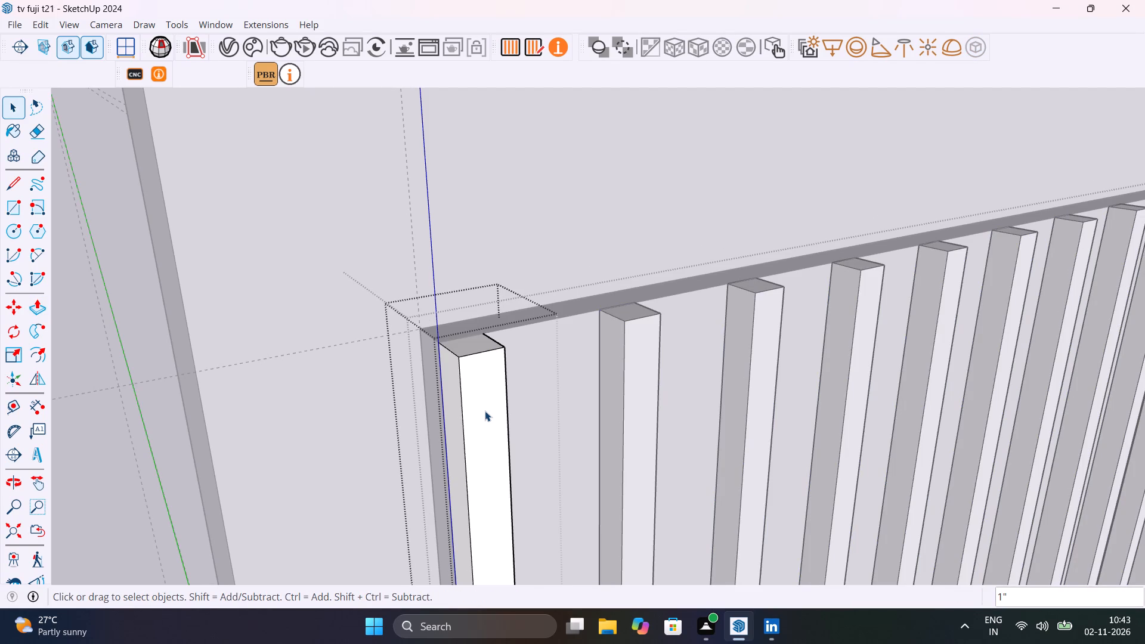
# Leave the strip component's editing and view the whole slatted panel against the back wall.
pyautogui.scroll(-20, 485, 411)
pyautogui.scroll(-7, 485, 411)
pyautogui.press('space')
pyautogui.click(263, 508)
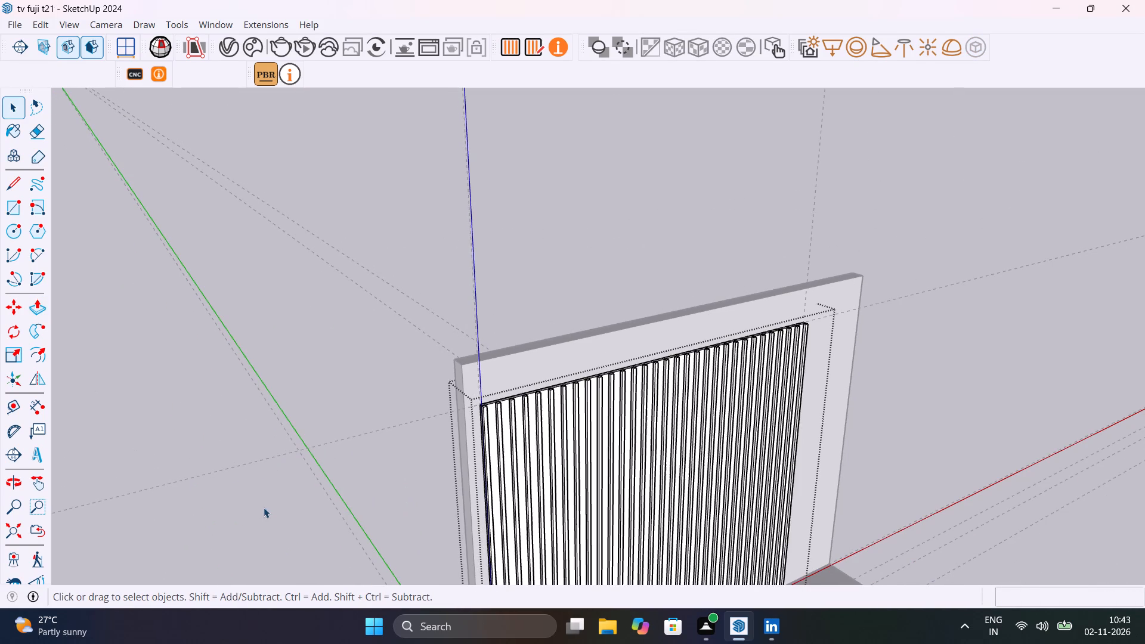
pyautogui.scroll(-6, 444, 467)
pyautogui.keyDown('shift'); pyautogui.moveTo(533, 500); pyautogui.dragTo(589, 311, button='middle'); pyautogui.keyUp('shift')
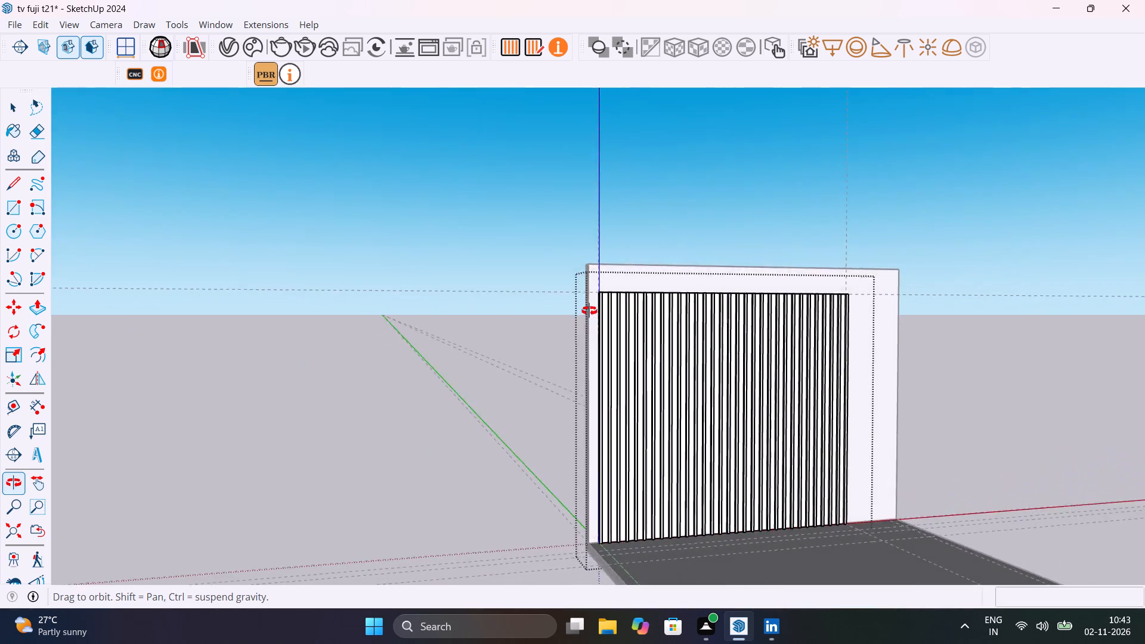
# Undo the strips' extrusion, their array and the original 1" strip on the wall panel, back to the plain panel face.
pyautogui.keyDown('shift'); pyautogui.moveTo(589, 311); pyautogui.dragTo(550, 378, button='middle'); pyautogui.keyUp('shift')
pyautogui.scroll(8, 618, 369)
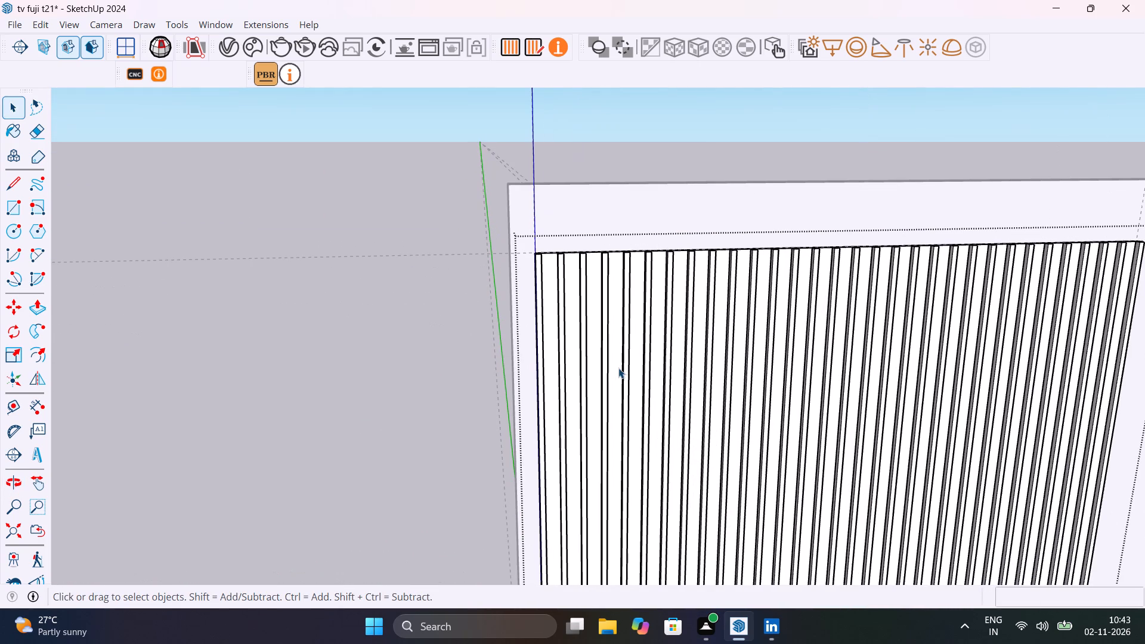
pyautogui.scroll(8, 618, 368)
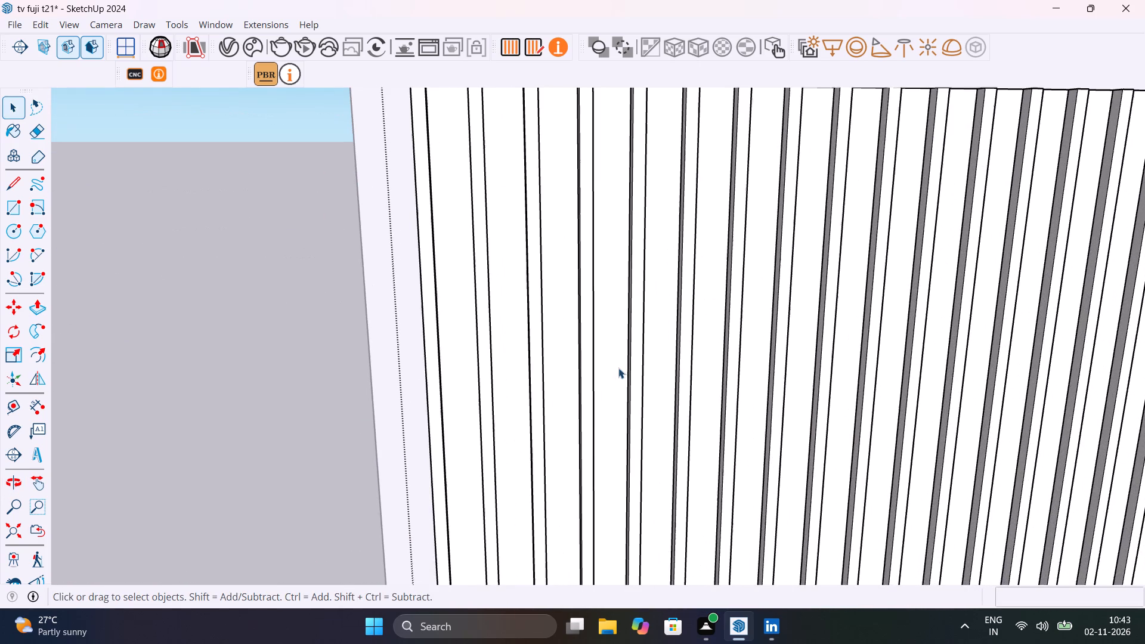
pyautogui.moveTo(559, 314); pyautogui.dragTo(688, 511, button='middle')
pyautogui.hotkey('ctrl', 'z')
pyautogui.hotkey('ctrl', 'z')
pyautogui.hotkey('ctrl', 'z')
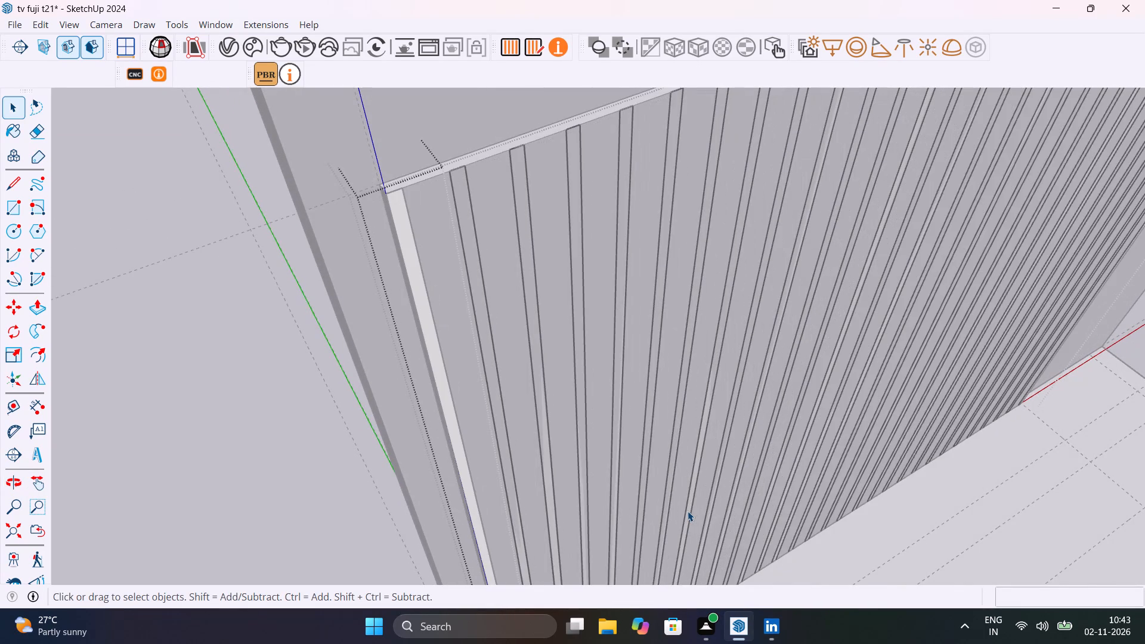
pyautogui.hotkey('ctrl', 'z')
pyautogui.hotkey('ctrl', 'z')
pyautogui.hotkey('ctrl', 'z')
pyautogui.hotkey('ctrl', 'z')
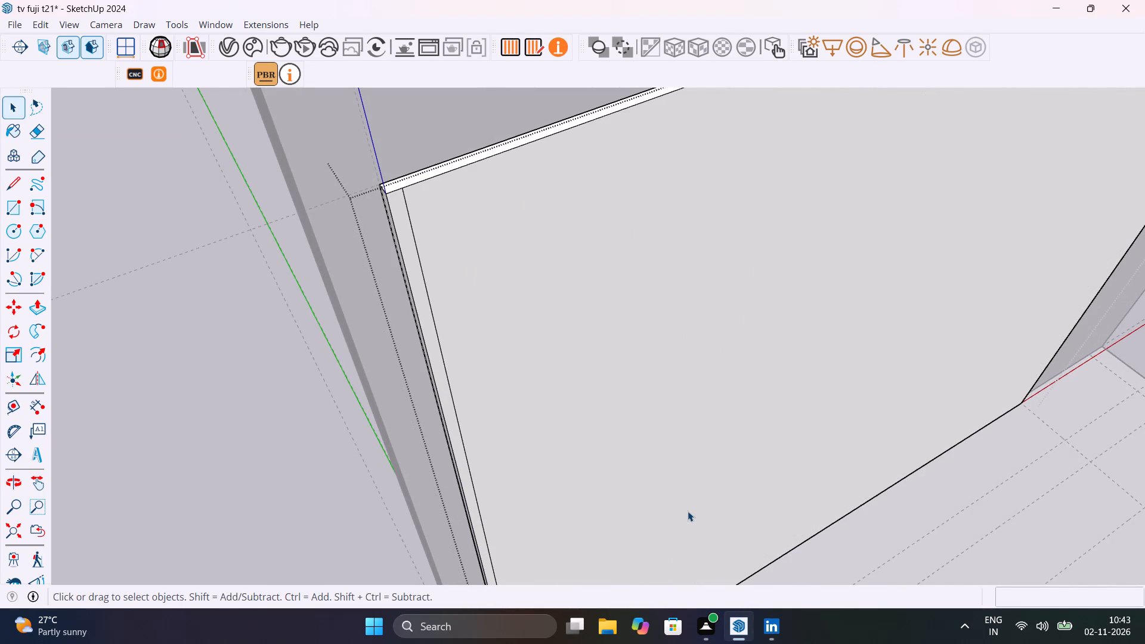
pyautogui.hotkey('ctrl', 'z')
pyautogui.hotkey('ctrl', 'z')
pyautogui.hotkey('ctrl', 'z')
# Save the model and copy the left vertical edge of the panel's front face 2" inward along the panel.
pyautogui.scroll(11, 402, 197)
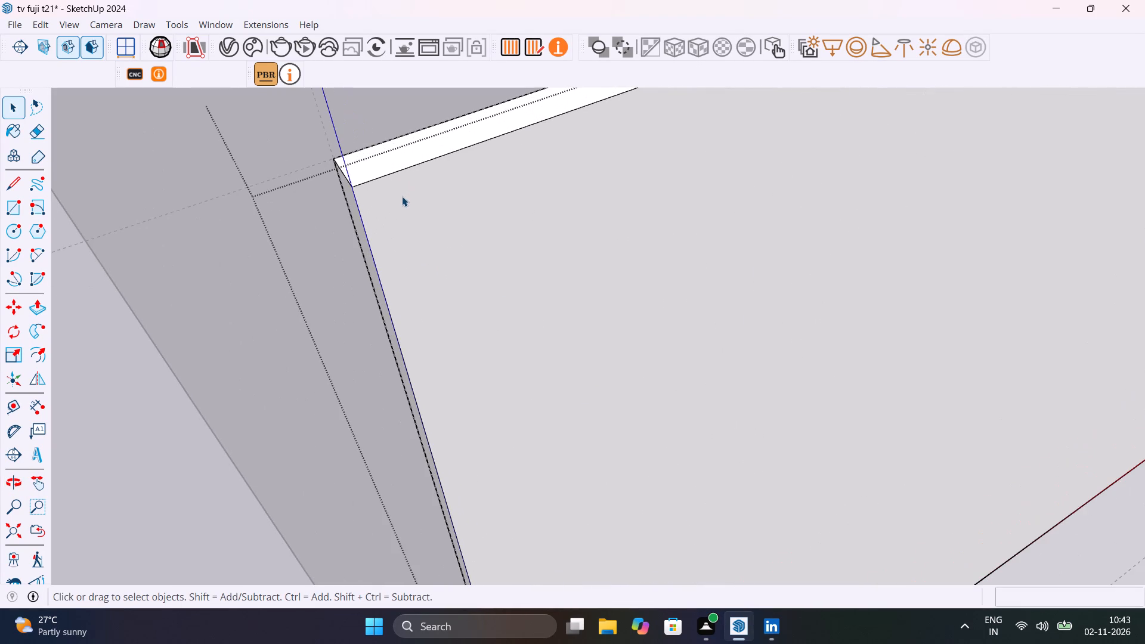
pyautogui.click(373, 252)
pyautogui.keyDown('shift'); pyautogui.scroll(1, 378, 224); pyautogui.keyUp('shift')
pyautogui.keyDown('shift'); pyautogui.moveTo(383, 224); pyautogui.dragTo(537, 318, button='middle'); pyautogui.keyUp('shift')
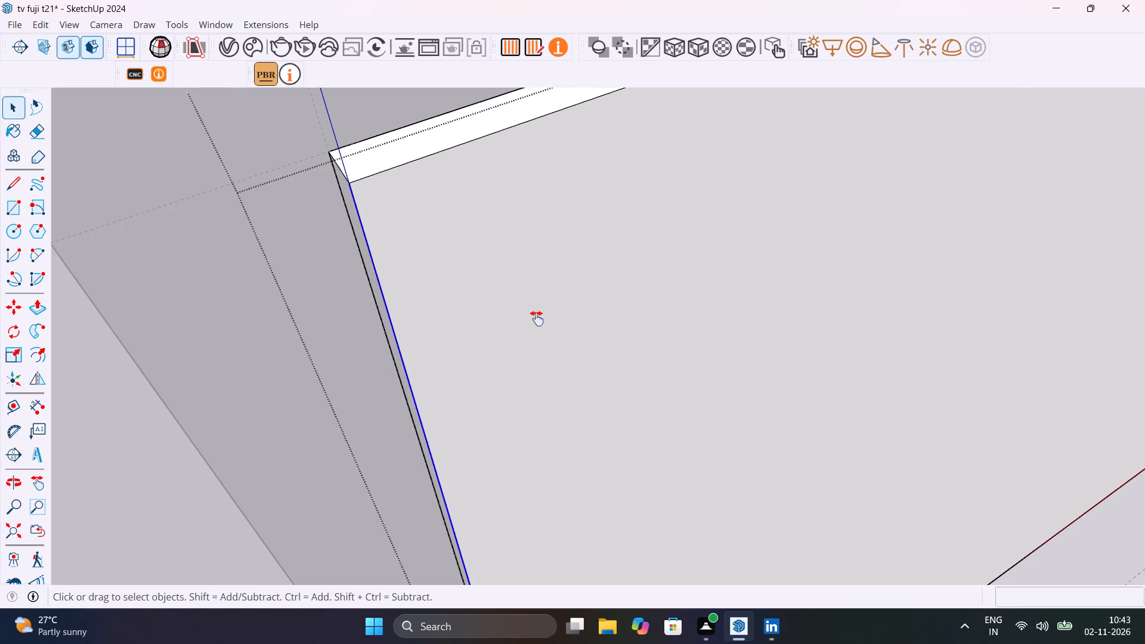
pyautogui.keyDown('shift'); pyautogui.moveTo(537, 318); pyautogui.dragTo(471, 316, button='middle'); pyautogui.keyUp('shift')
pyautogui.keyDown('shift'); pyautogui.scroll(1, 547, 304); pyautogui.keyUp('shift')
pyautogui.keyDown('shift'); pyautogui.moveTo(549, 308); pyautogui.dragTo(533, 490, button='middle'); pyautogui.keyUp('shift')
pyautogui.hotkey('ctrl', 's')
pyautogui.scroll(10, 522, 484)
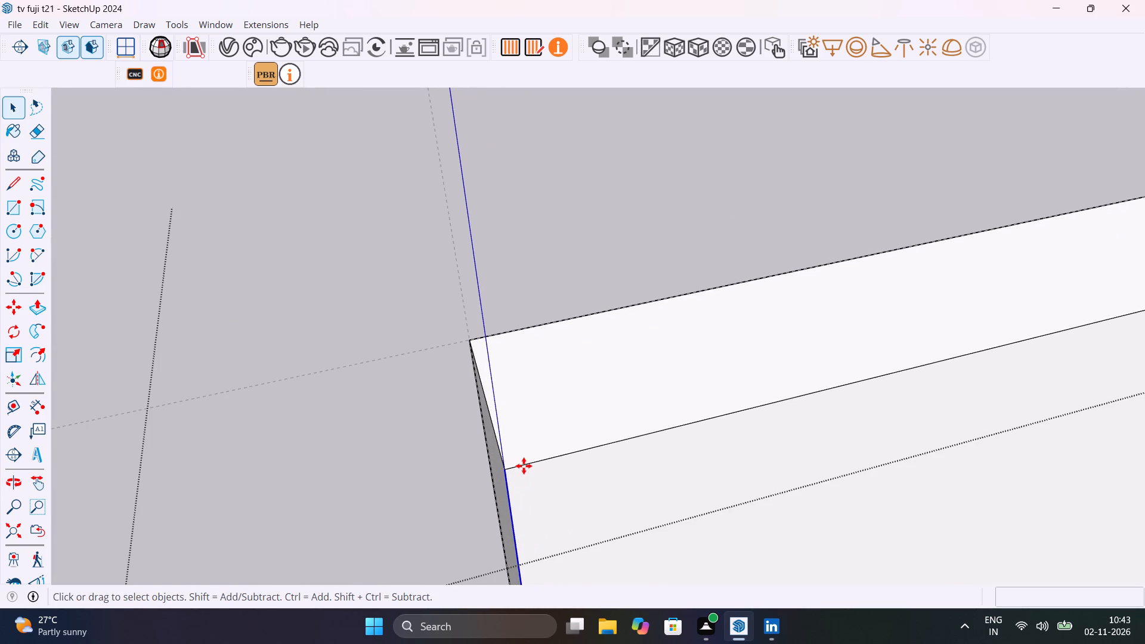
pyautogui.press('m')
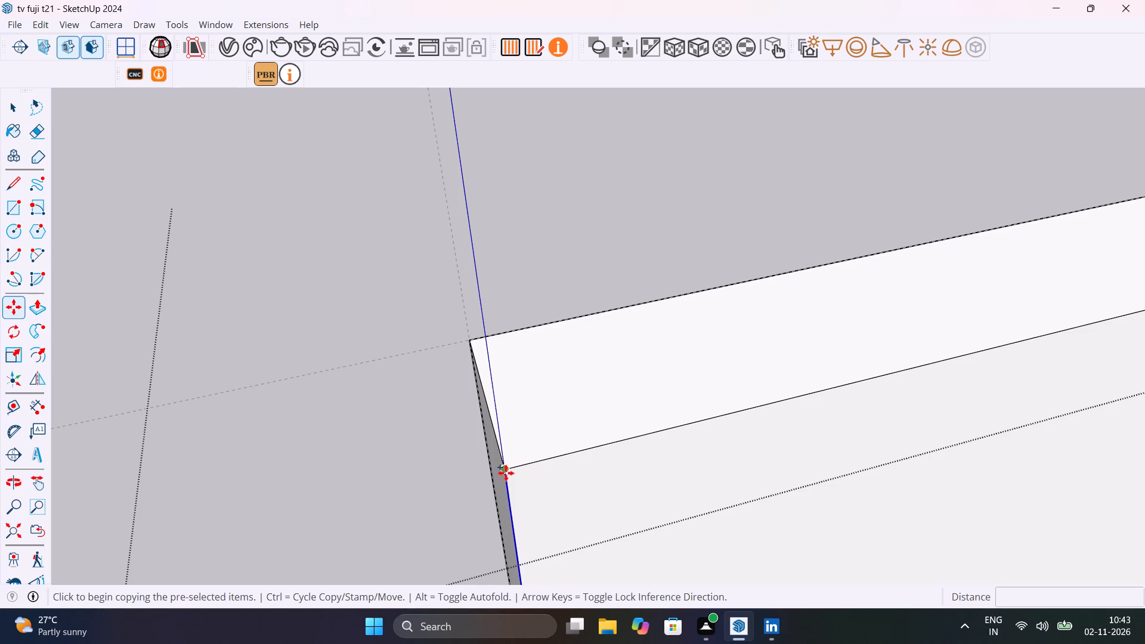
pyautogui.click(506, 473)
pyautogui.write('2"')
pyautogui.press('Return')
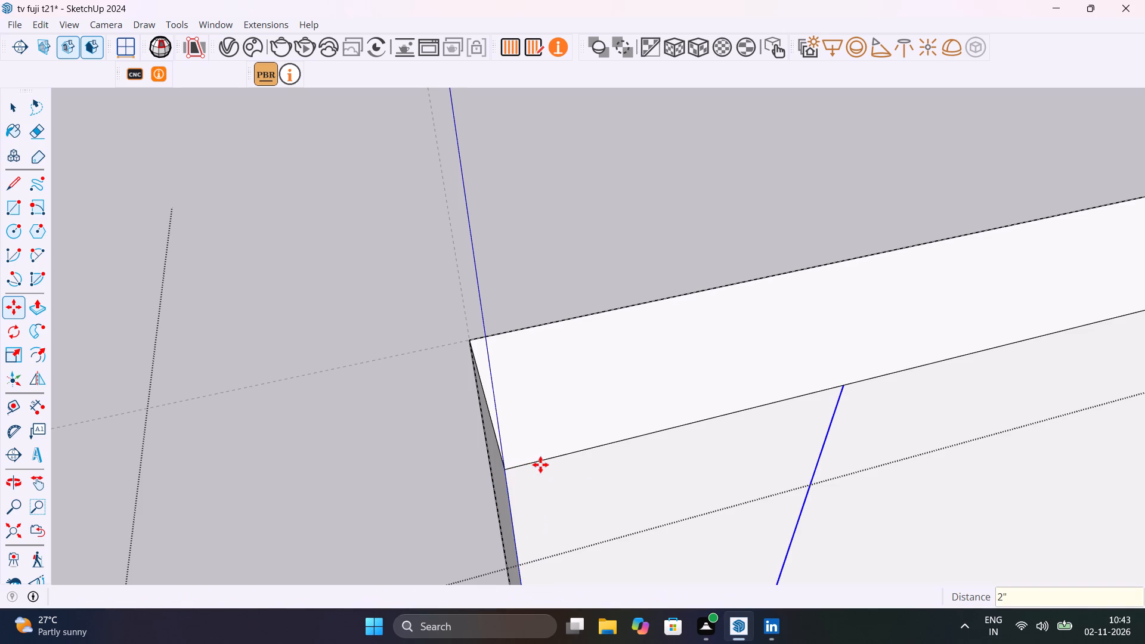
# Make a component from the 2" wide strip face and its edges at the panel's left side.
pyautogui.scroll(-20, 540, 465)
pyautogui.scroll(-8, 540, 465)
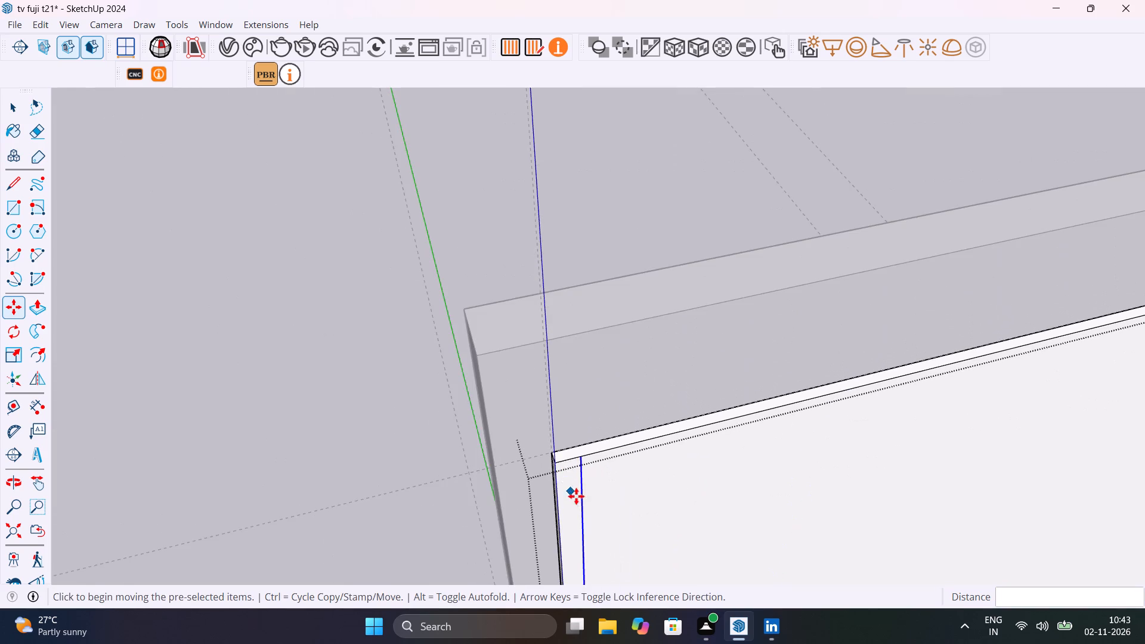
pyautogui.moveTo(578, 497); pyautogui.dragTo(647, 401, button='middle')
pyautogui.scroll(11, 578, 500)
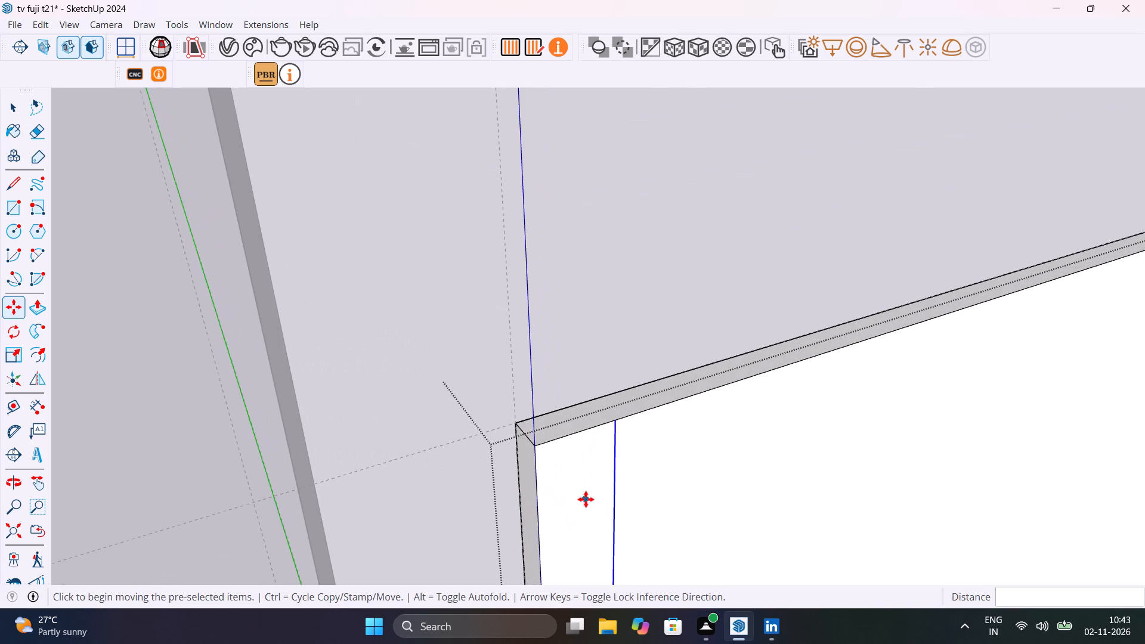
pyautogui.press('space')
pyautogui.click(586, 499)
pyautogui.doubleClick(586, 499)
pyautogui.rightClick(586, 499)
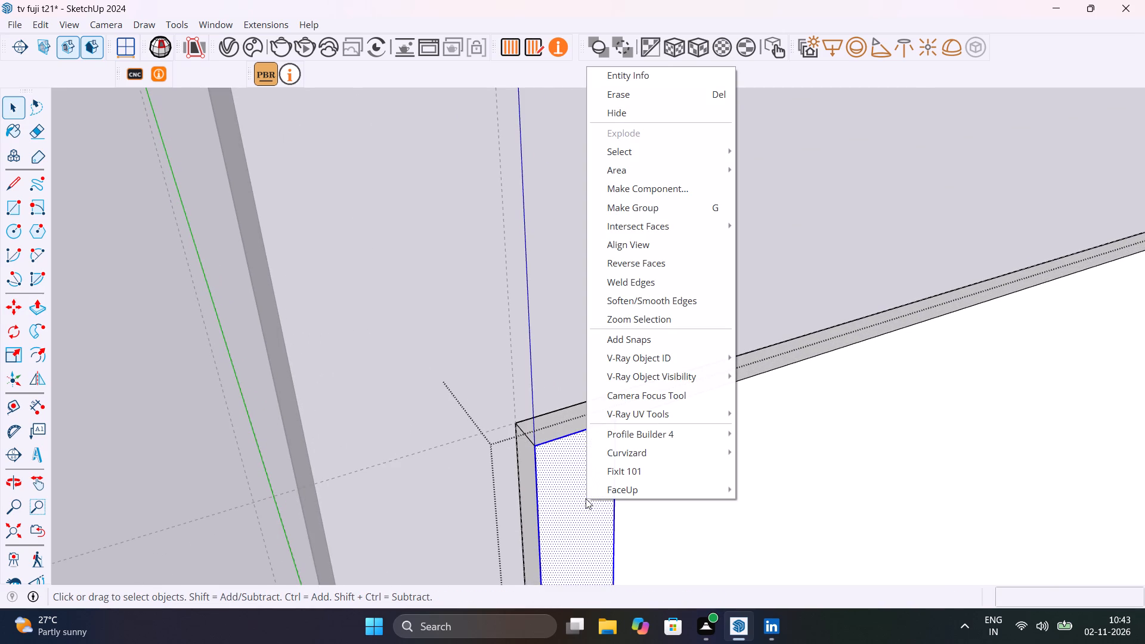
pyautogui.click(670, 196)
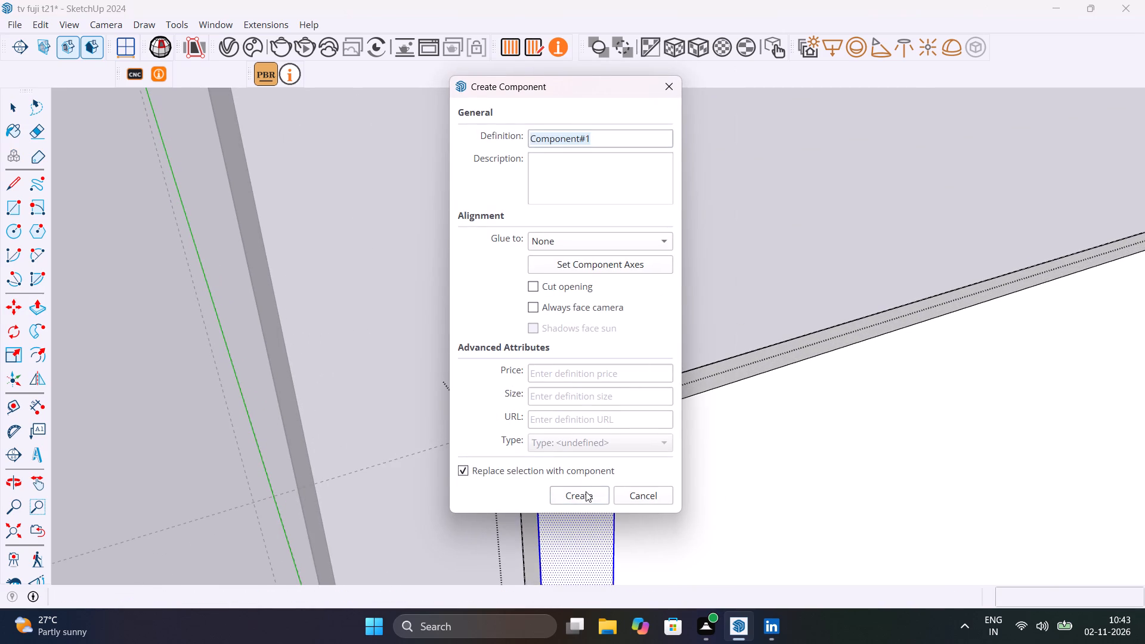
pyautogui.click(586, 491)
# Copy the strip component from its top outer corner to the panel's top right corner, flush with the right edge.
pyautogui.press('m')
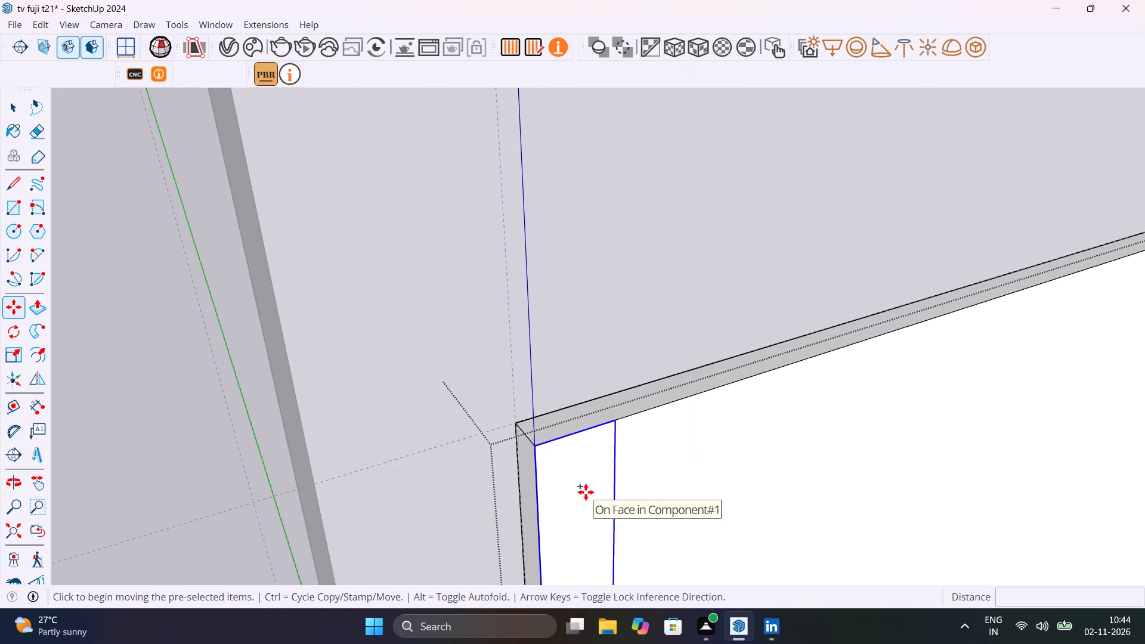
pyautogui.click(616, 417)
pyautogui.scroll(-12, 735, 388)
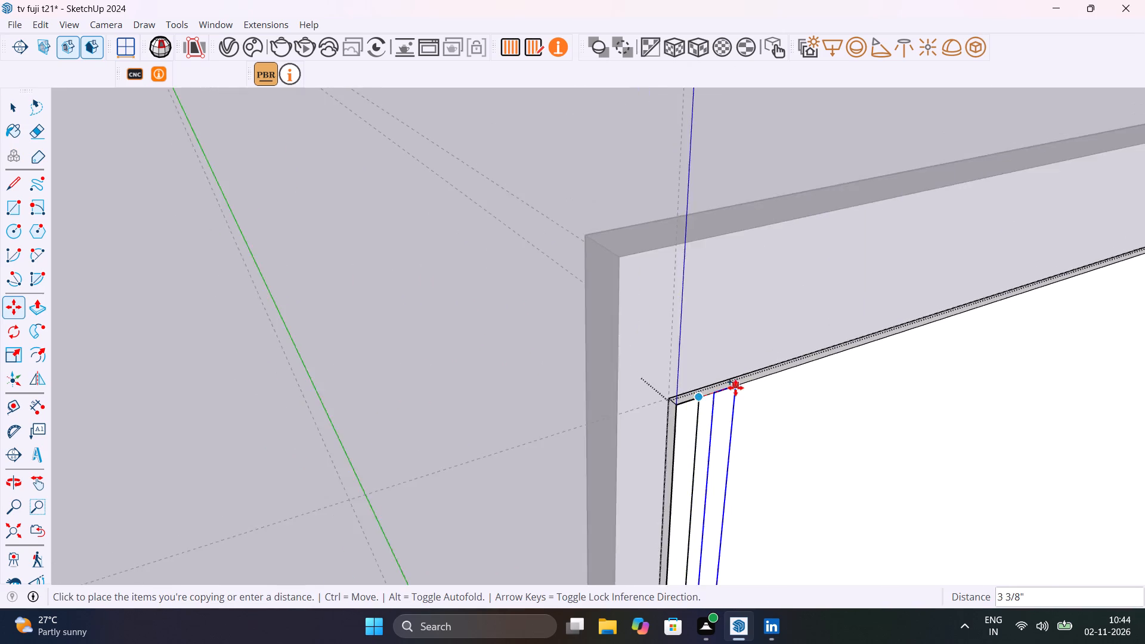
pyautogui.scroll(-5, 735, 388)
pyautogui.keyDown('shift'); pyautogui.moveTo(741, 390); pyautogui.dragTo(141, 523, button='middle'); pyautogui.keyUp('shift')
pyautogui.scroll(3, 855, 320)
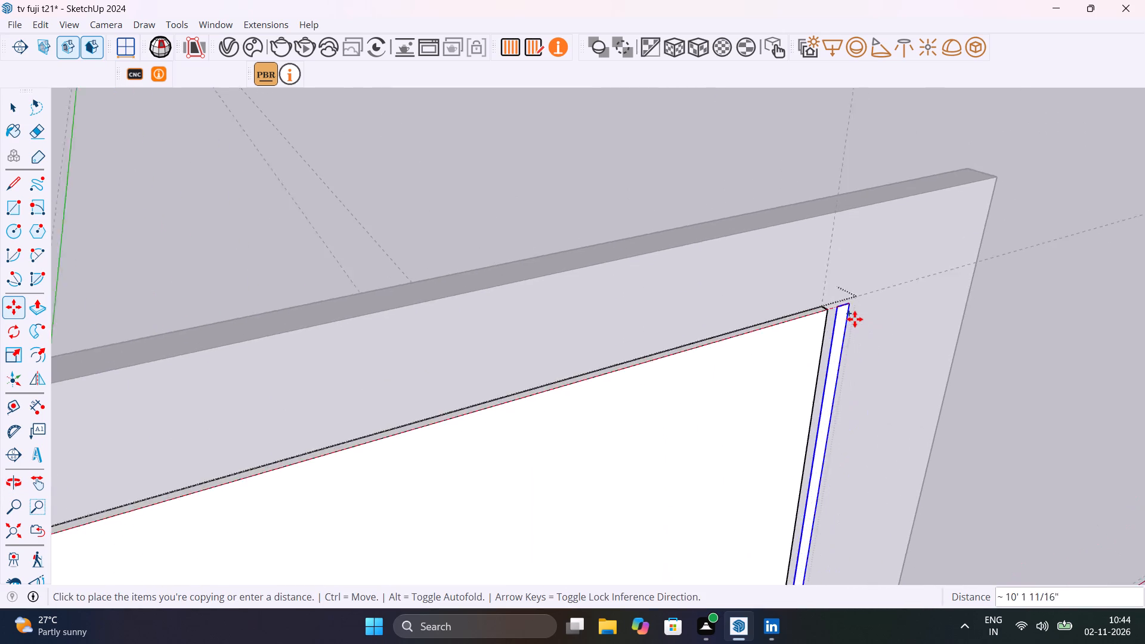
pyautogui.scroll(14, 855, 319)
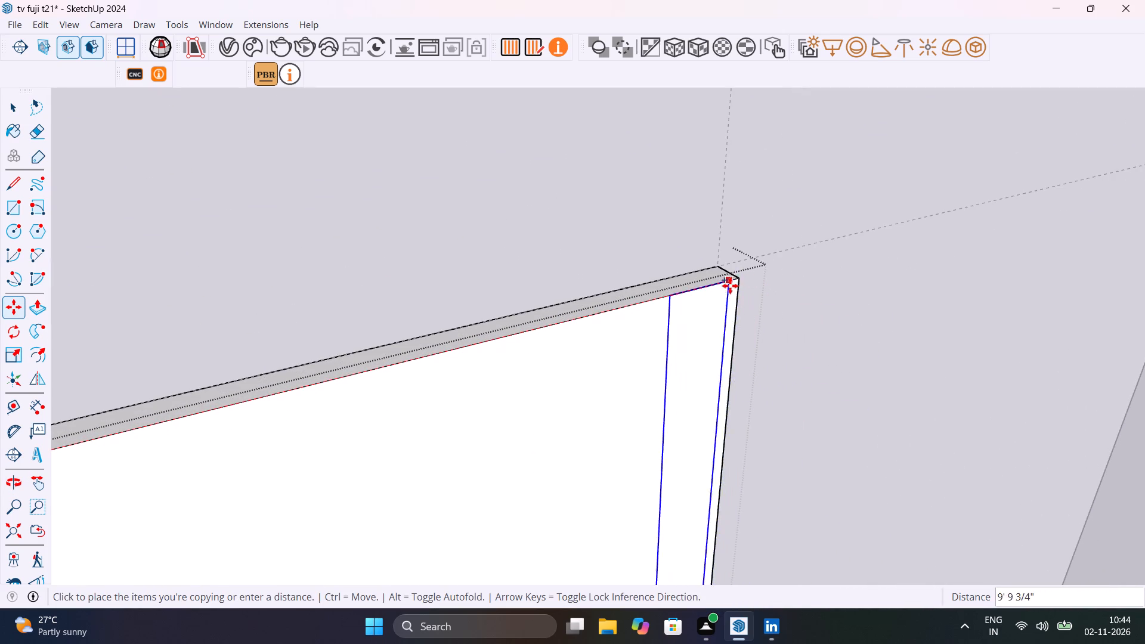
pyautogui.click(741, 281)
# Divide the span between the two edge strips into 25 equal intervals filled with strip copies.
pyautogui.scroll(-11, 693, 342)
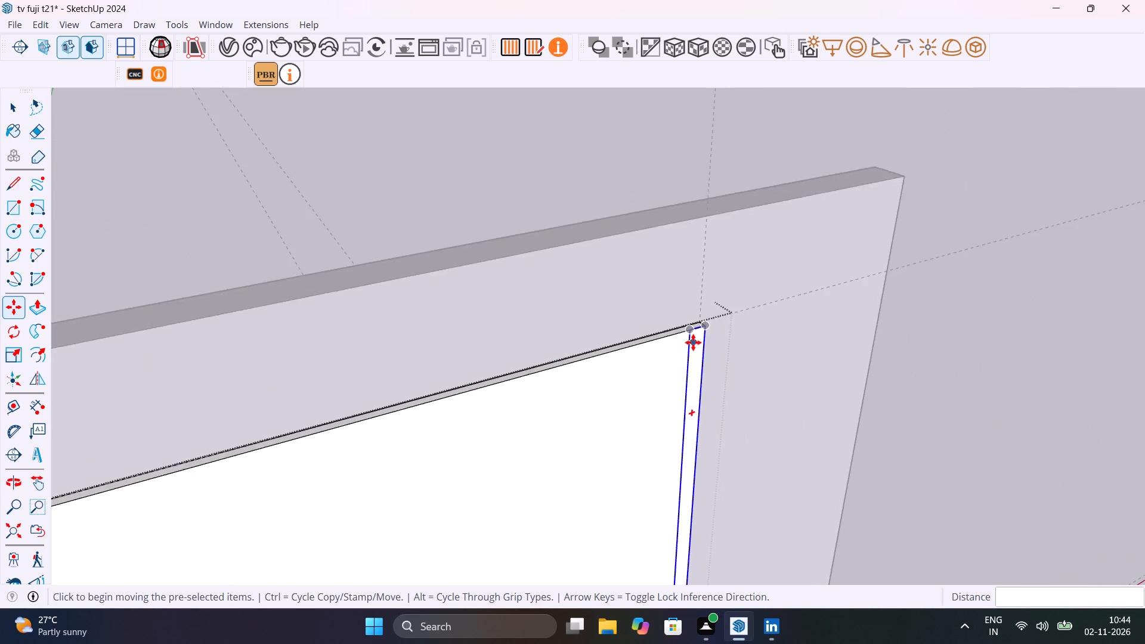
pyautogui.scroll(-11, 693, 342)
pyautogui.keyDown('shift'); pyautogui.moveTo(652, 379); pyautogui.dragTo(829, 255, button='middle'); pyautogui.keyUp('shift')
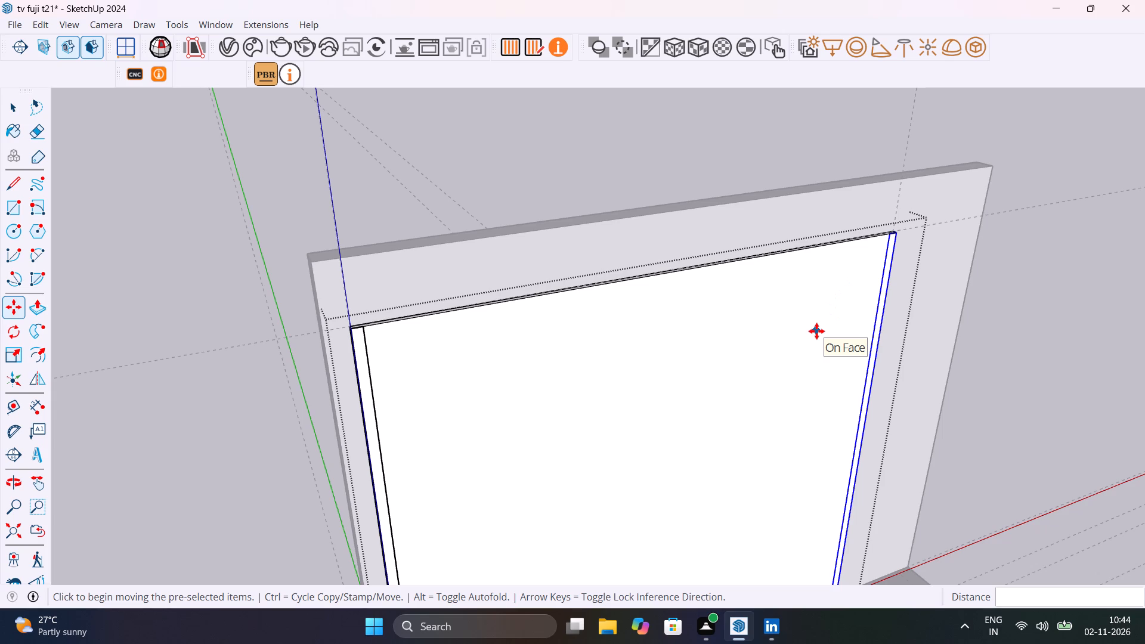
pyautogui.write('25')
pyautogui.press('/')
pyautogui.press('Return')
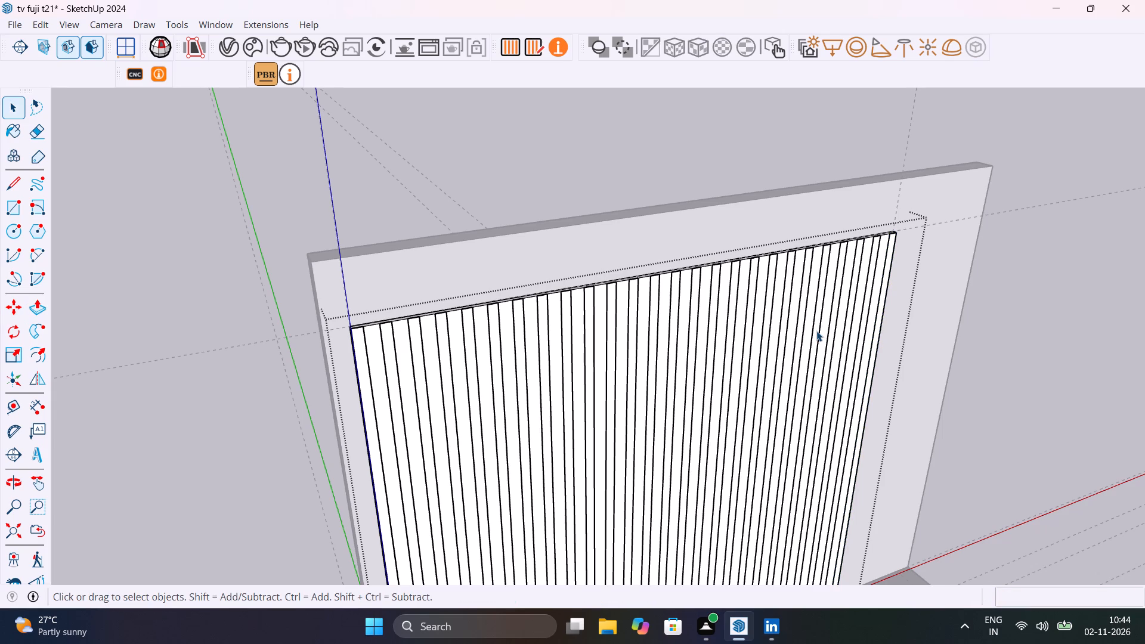
pyautogui.write('25')
pyautogui.press('space')
# Open the left-edge strip component, extrude its face outward by 2" so all strips gain depth, and leave its editing.
pyautogui.scroll(17, 357, 335)
pyautogui.click(361, 336)
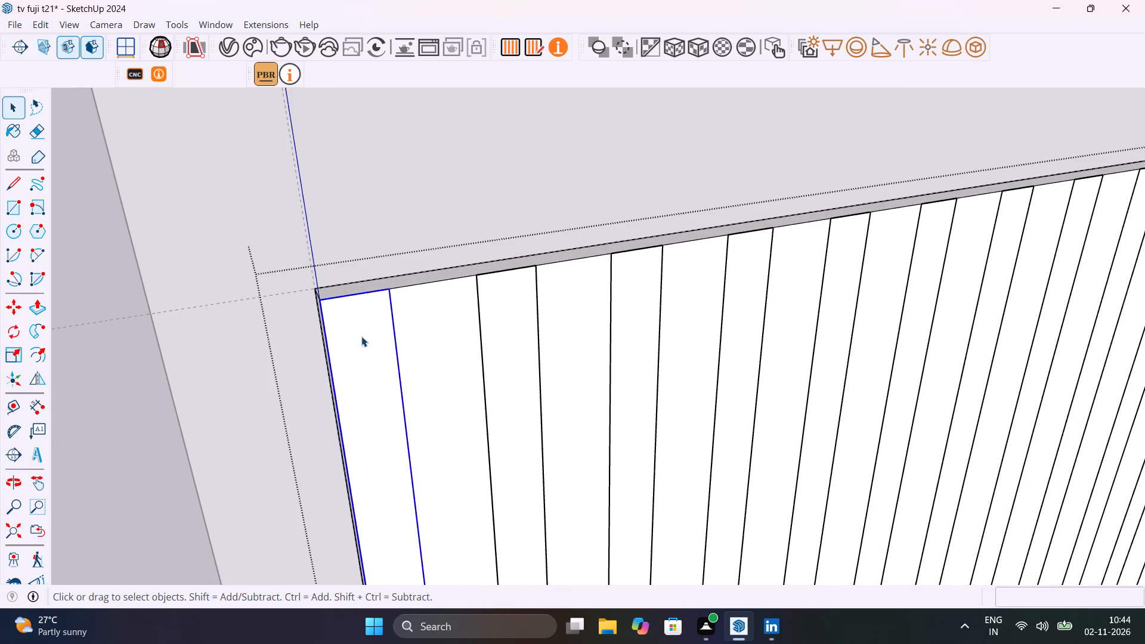
pyautogui.doubleClick(361, 336)
pyautogui.click(374, 357)
pyautogui.press('p')
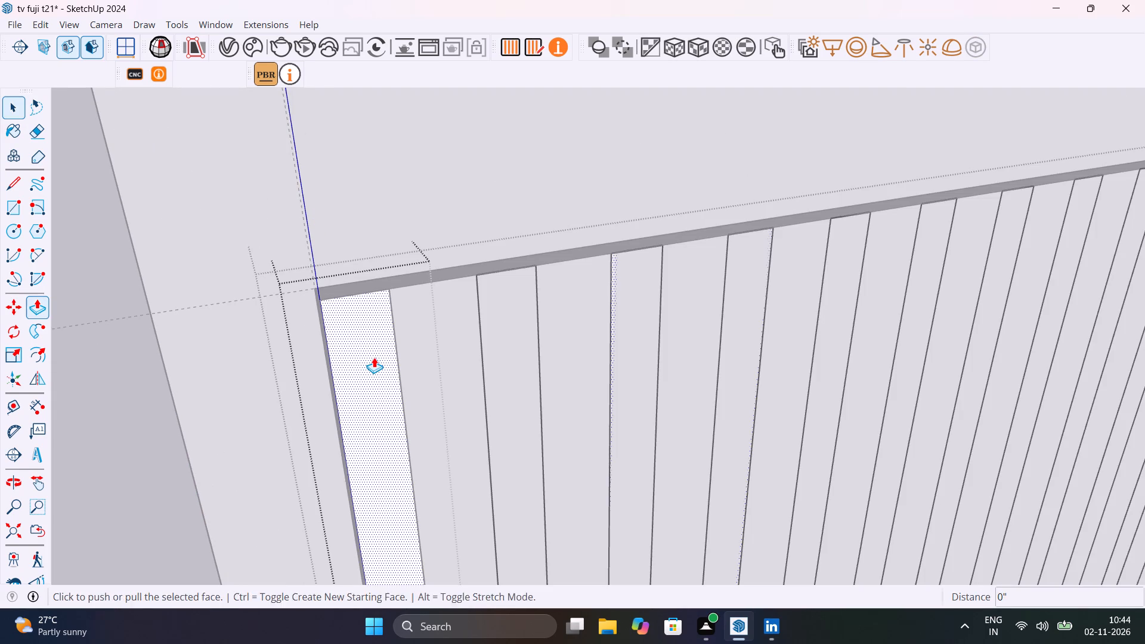
pyautogui.click(374, 357)
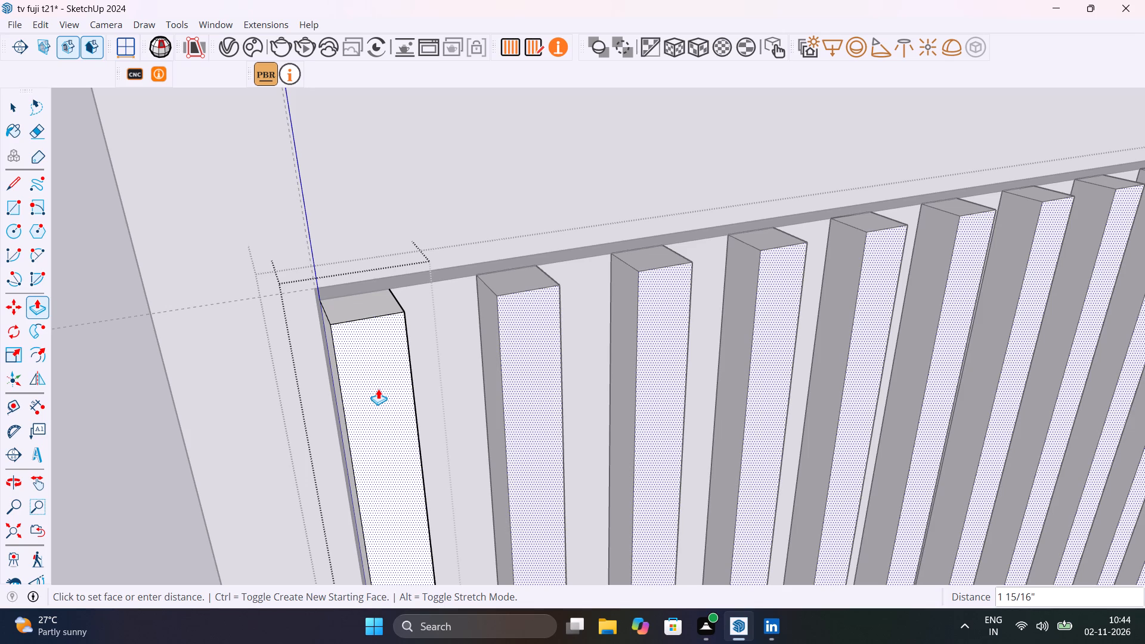
pyautogui.write('2"')
pyautogui.press('Return')
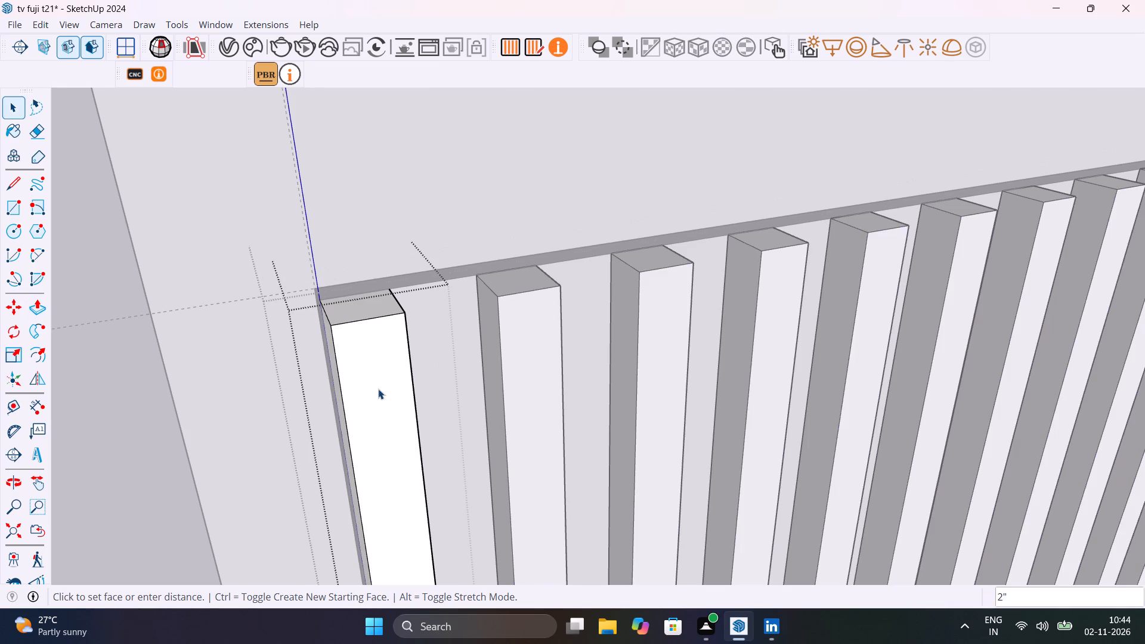
pyautogui.press('space')
pyautogui.scroll(-20, 378, 389)
pyautogui.click(194, 410)
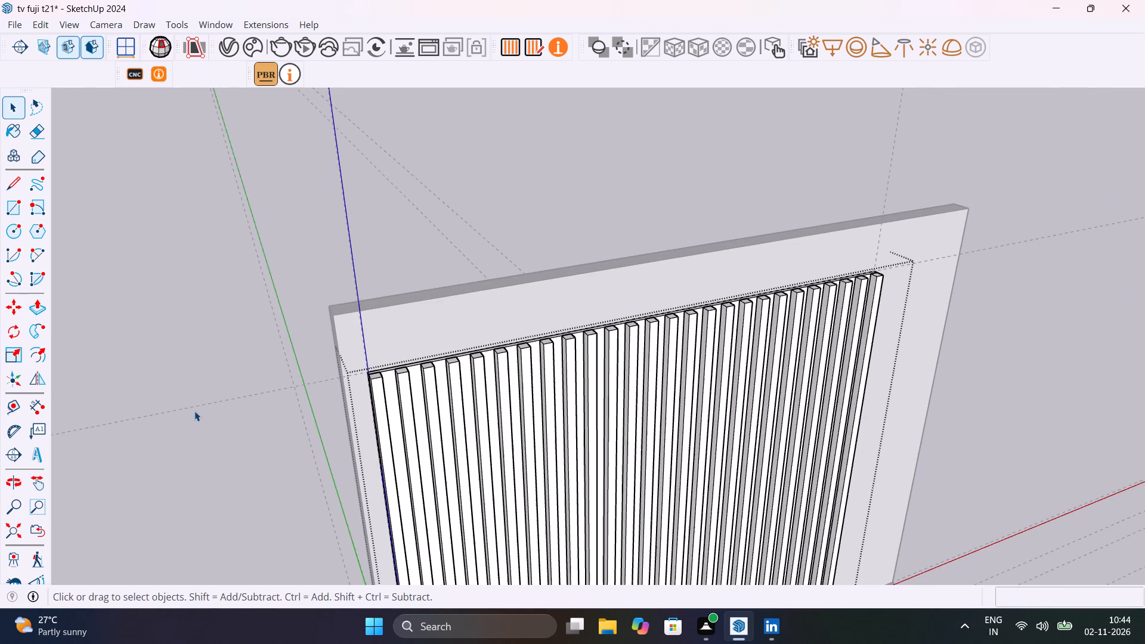
# Save the model.
pyautogui.moveTo(316, 442); pyautogui.dragTo(511, 416, button='middle')
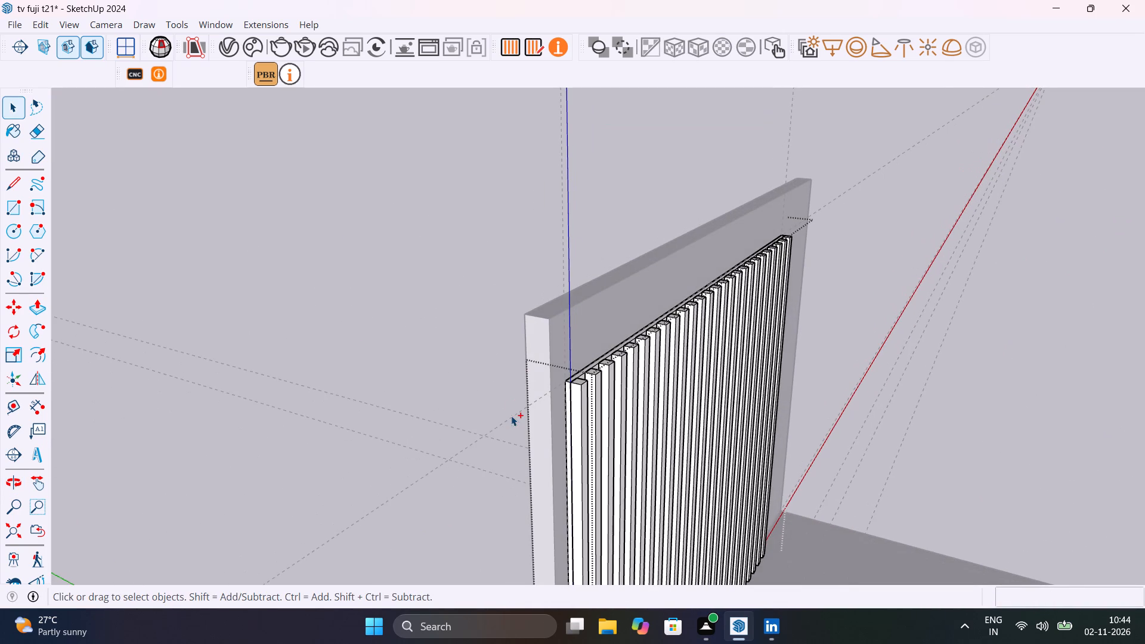
pyautogui.hotkey('ctrl', 's')
# Leave the wall panel's editing and view the slatted panel together with the back wall, slab and round-ended unit.
pyautogui.keyDown('shift'); pyautogui.moveTo(615, 425); pyautogui.dragTo(660, 363, button='middle'); pyautogui.keyUp('shift')
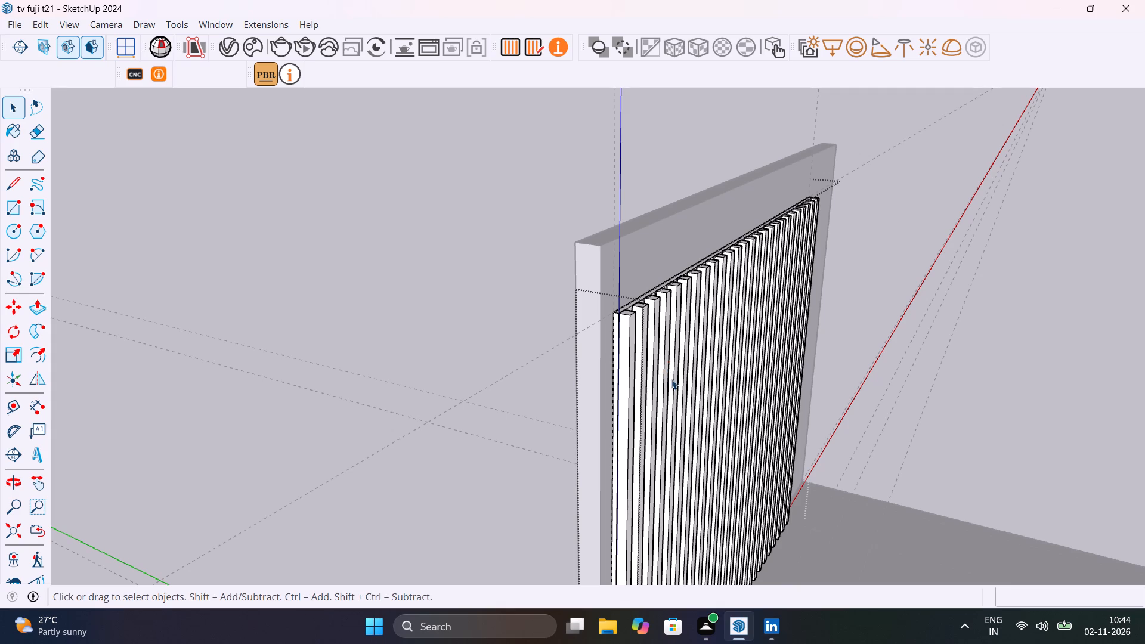
pyautogui.scroll(-5, 673, 401)
pyautogui.moveTo(685, 441); pyautogui.dragTo(574, 403, button='middle')
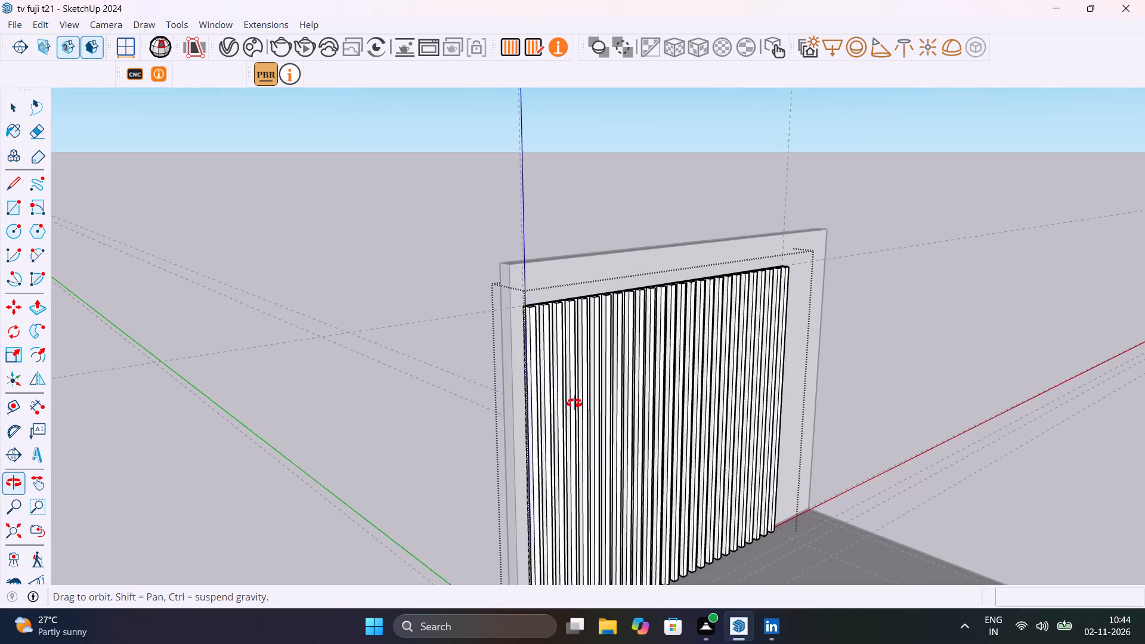
pyautogui.moveTo(574, 403); pyautogui.dragTo(657, 313, button='middle')
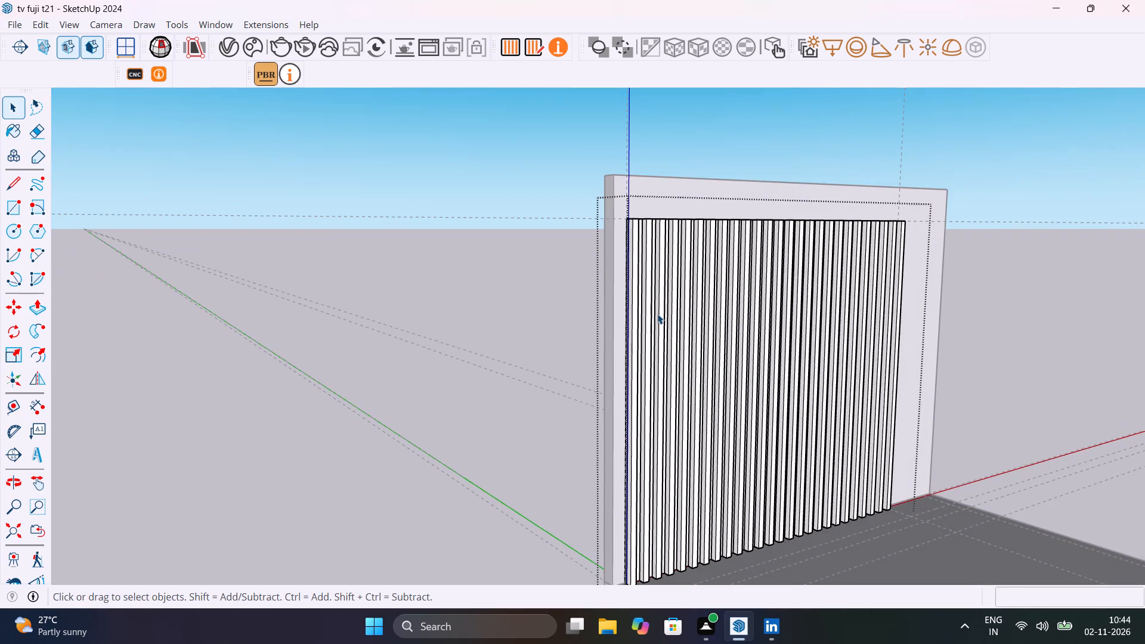
pyautogui.click(505, 433)
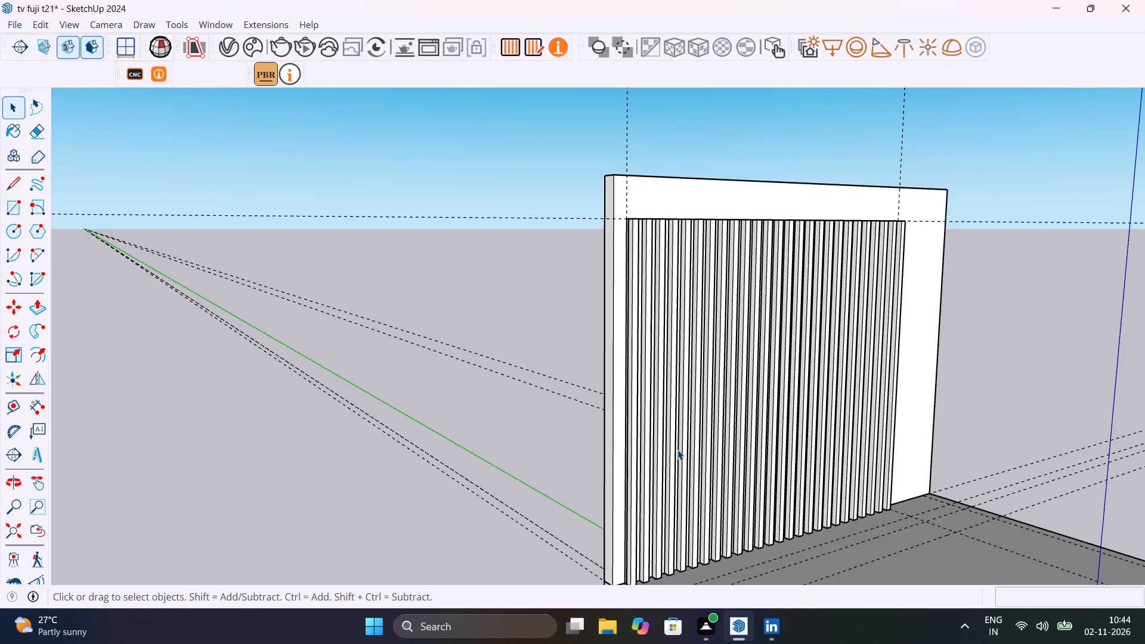
pyautogui.keyDown('shift'); pyautogui.moveTo(684, 450); pyautogui.dragTo(682, 449, button='middle'); pyautogui.keyUp('shift')
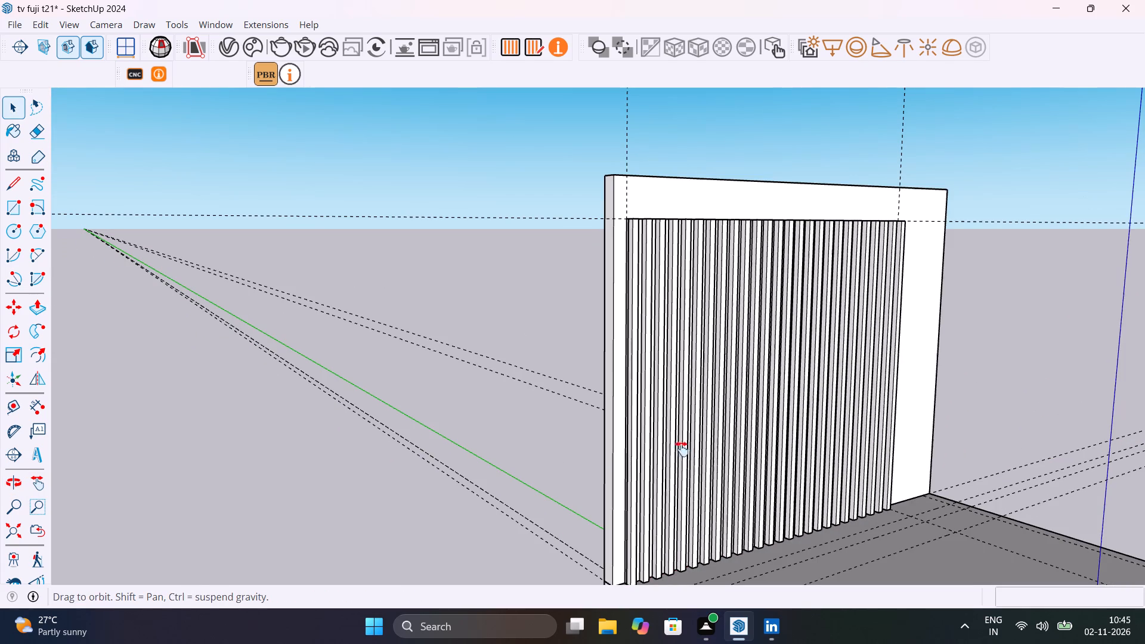
pyautogui.keyDown('shift'); pyautogui.moveTo(682, 449); pyautogui.dragTo(668, 405, button='middle'); pyautogui.keyUp('shift')
pyautogui.scroll(-8, 671, 406)
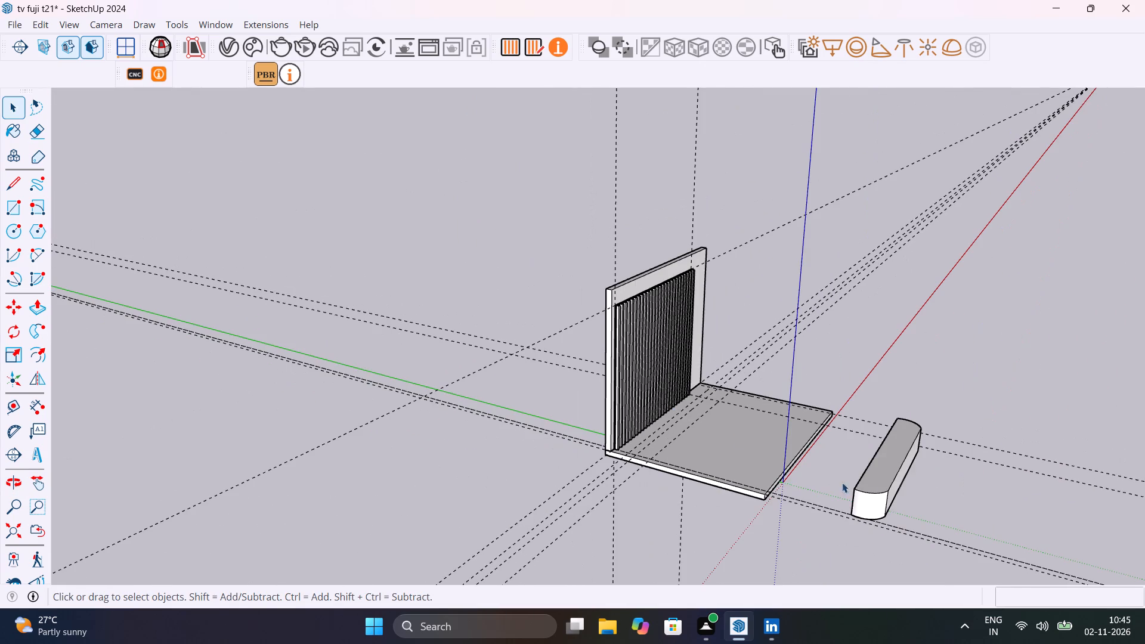
# Move the round-ended unit by its lower back corner to the bottom front corner of the slatted panel's left-edge strip.
pyautogui.click(872, 488)
pyautogui.scroll(13, 868, 494)
pyautogui.press('m')
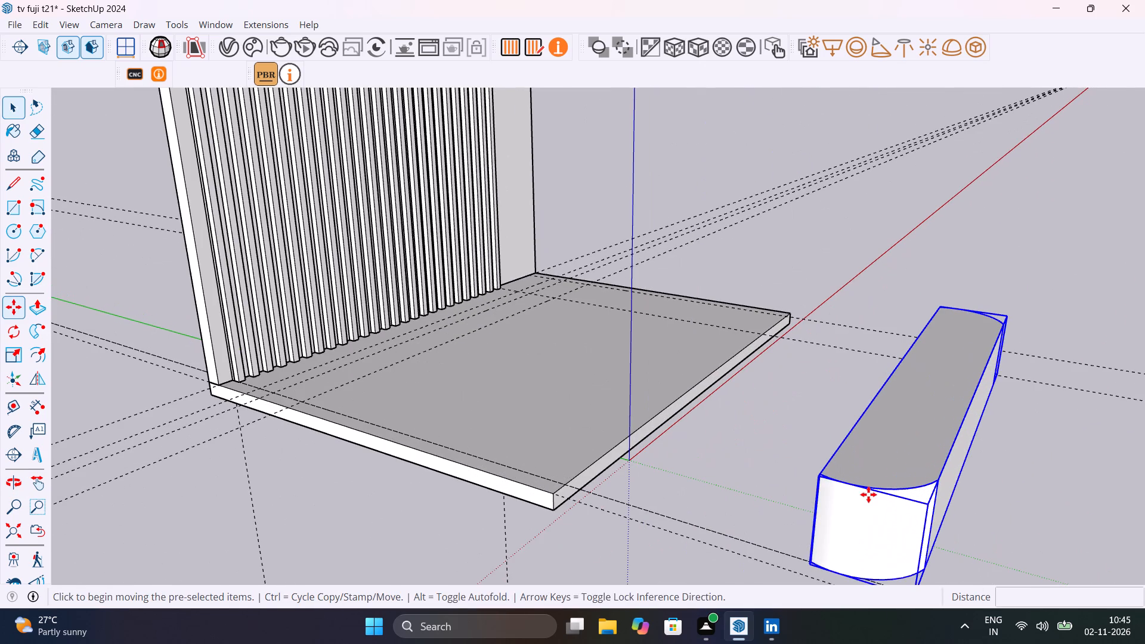
pyautogui.click(806, 565)
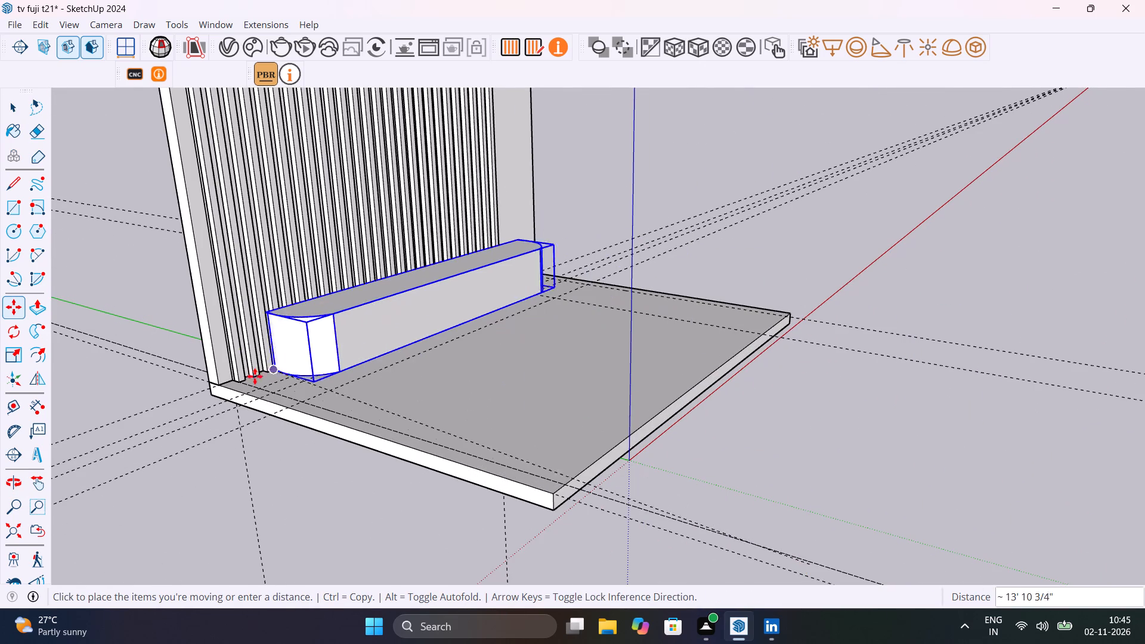
pyautogui.scroll(20, 250, 379)
pyautogui.scroll(2, 250, 379)
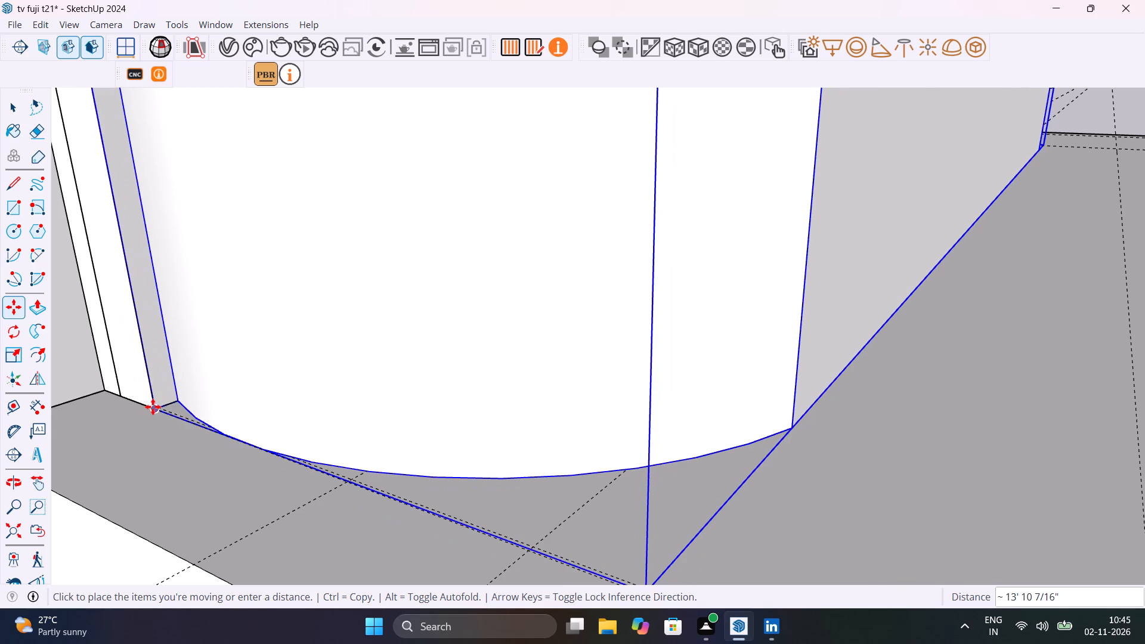
pyautogui.click(153, 407)
# Raise the round-ended unit 1'6" vertically along the slatted panel.
pyautogui.scroll(-19, 338, 439)
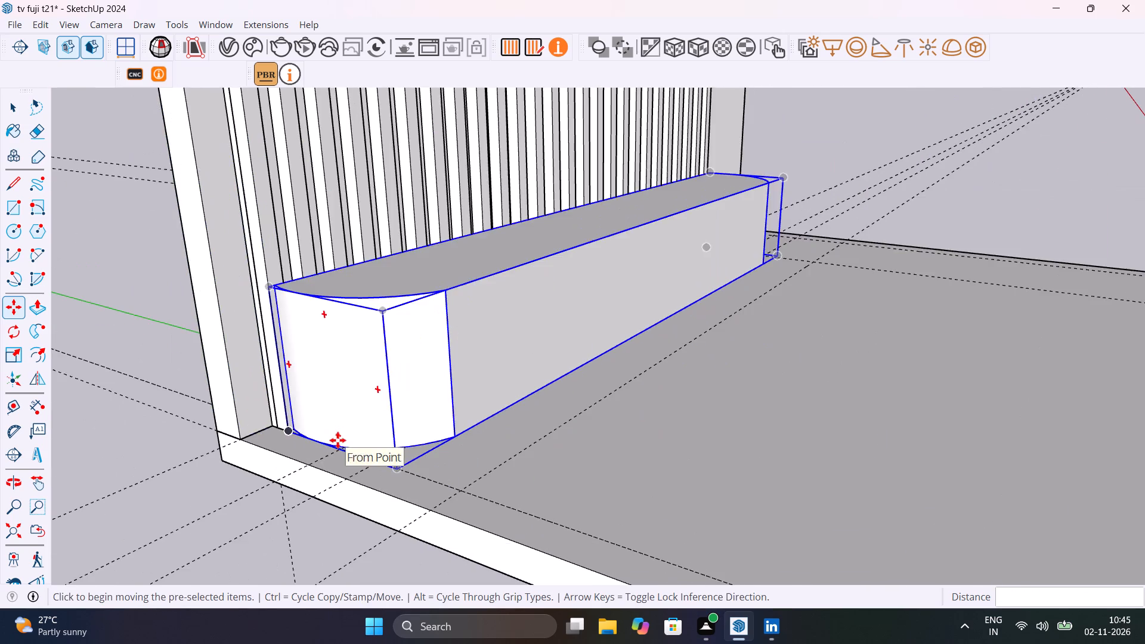
pyautogui.scroll(-4, 338, 440)
pyautogui.moveTo(428, 466); pyautogui.dragTo(515, 633, button='middle')
pyautogui.scroll(1, 515, 633)
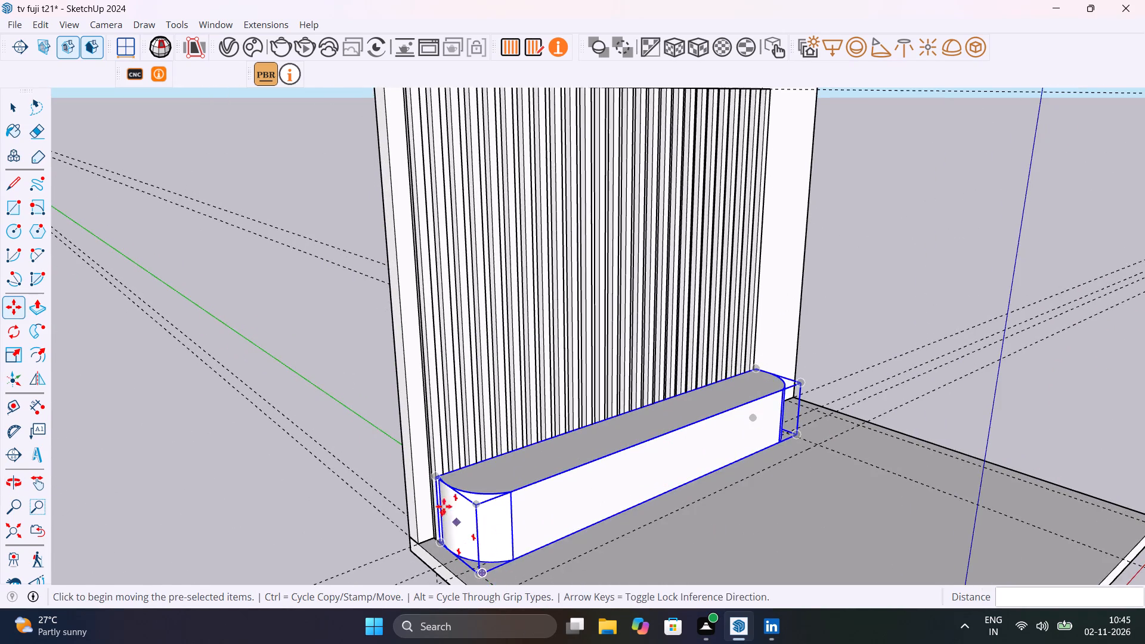
pyautogui.scroll(19, 442, 481)
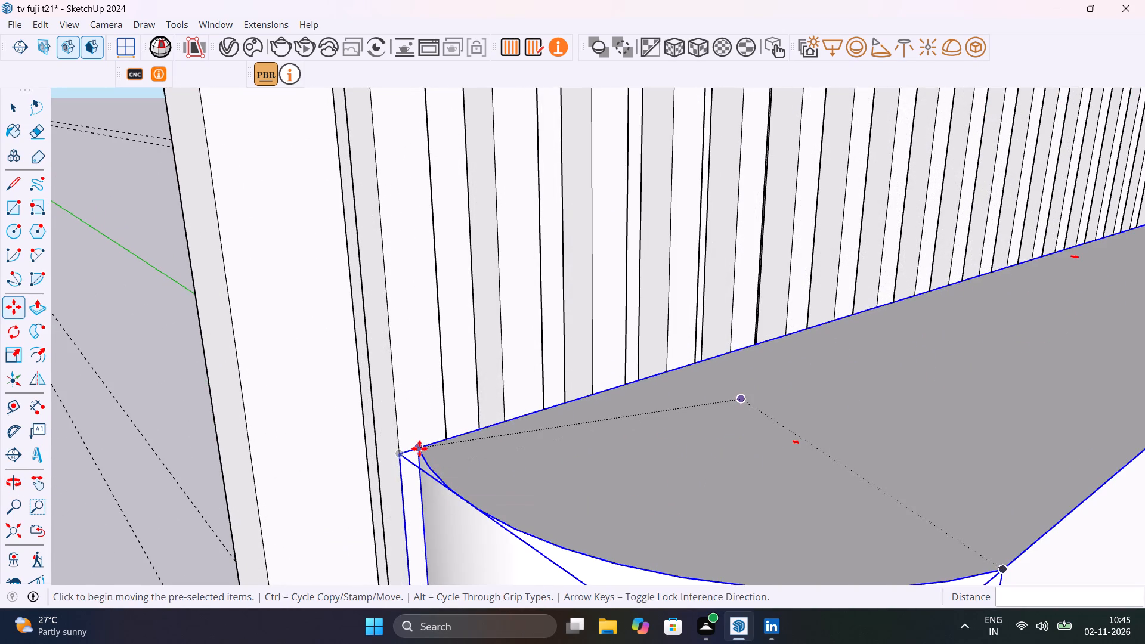
pyautogui.click(419, 448)
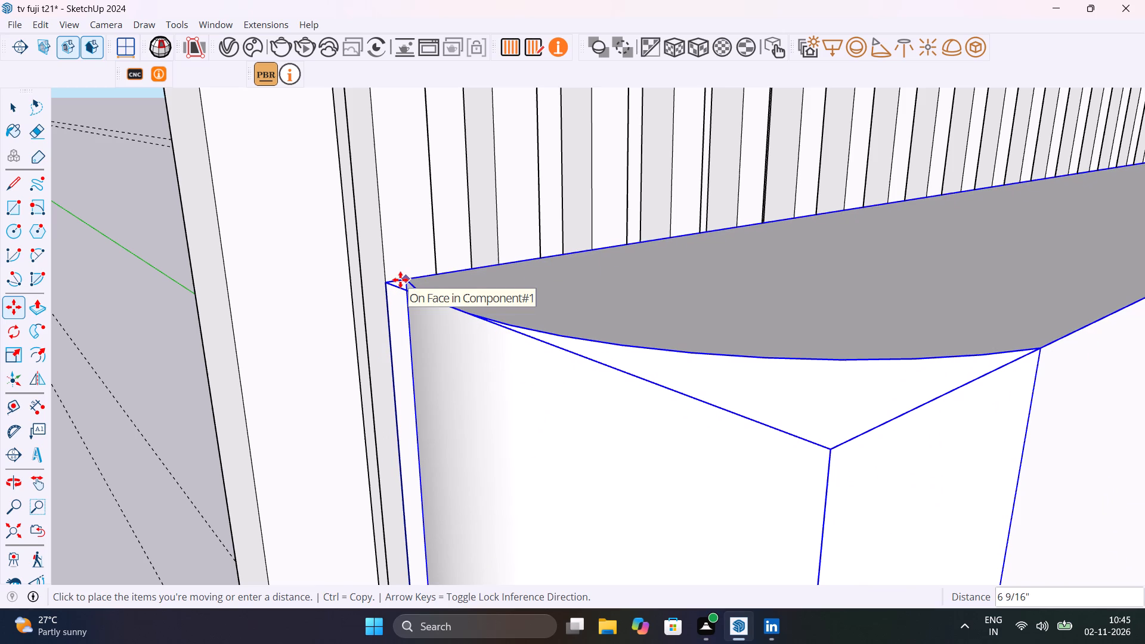
pyautogui.press('Up')
pyautogui.write('1\'6"')
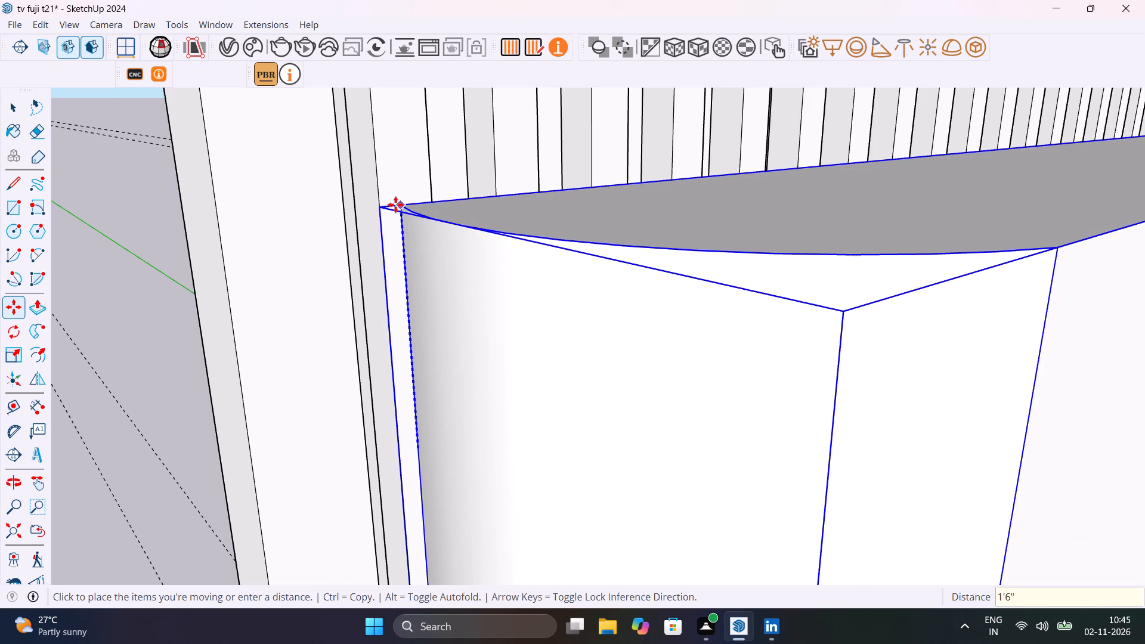
pyautogui.press('Return')
pyautogui.scroll(-8, 395, 205)
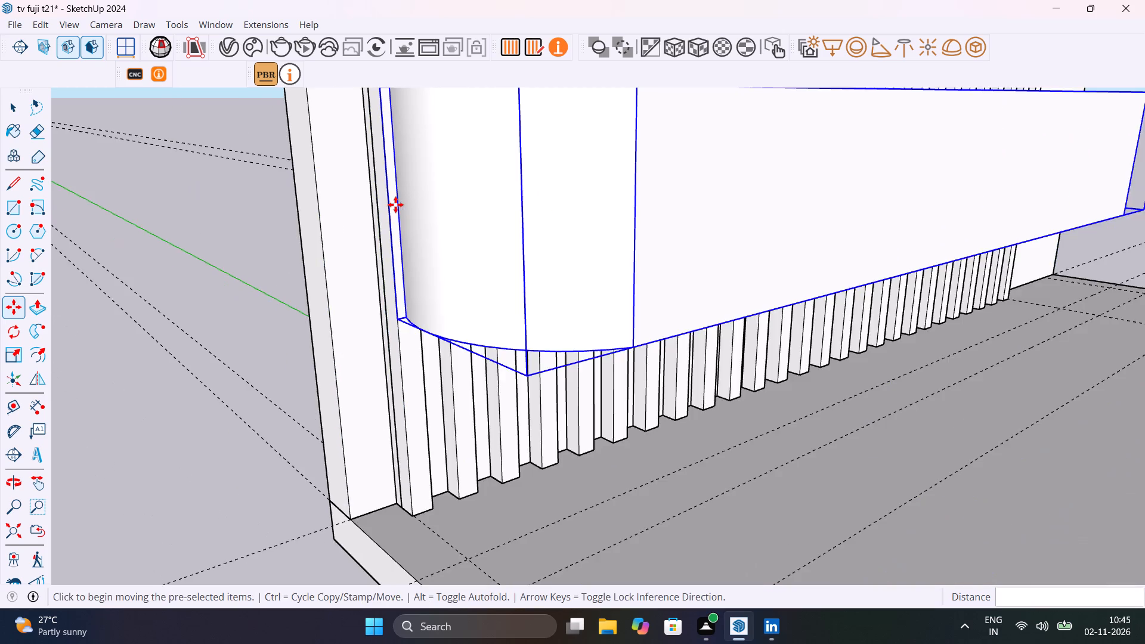
pyautogui.scroll(-14, 395, 205)
pyautogui.press('space')
pyautogui.click(232, 321)
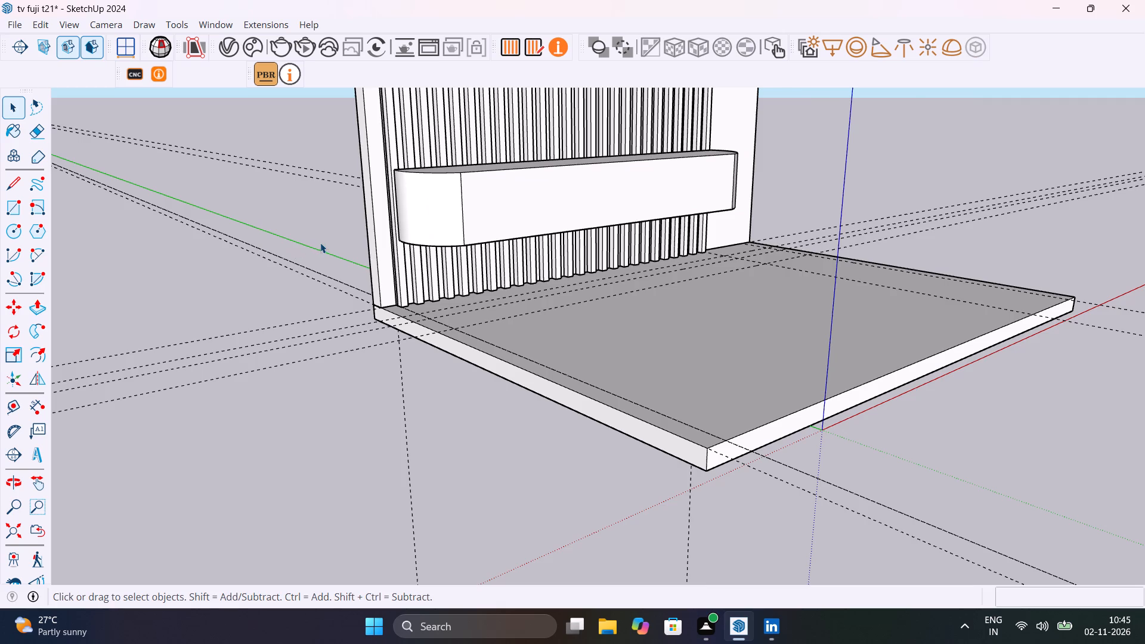
# Examine the raised unit against the slatted panel, back wall and slab from several angles.
pyautogui.keyDown('shift'); pyautogui.moveTo(336, 249); pyautogui.dragTo(543, 361, button='middle'); pyautogui.keyUp('shift')
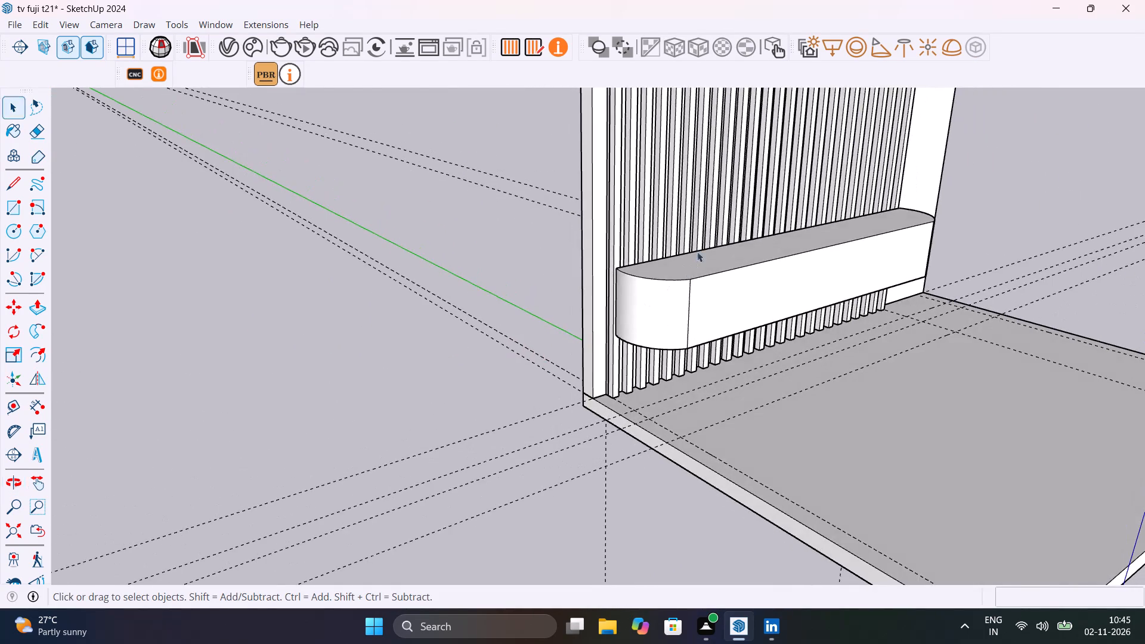
pyautogui.scroll(-5, 698, 251)
pyautogui.keyDown('shift'); pyautogui.moveTo(760, 278); pyautogui.dragTo(730, 337, button='middle'); pyautogui.keyUp('shift')
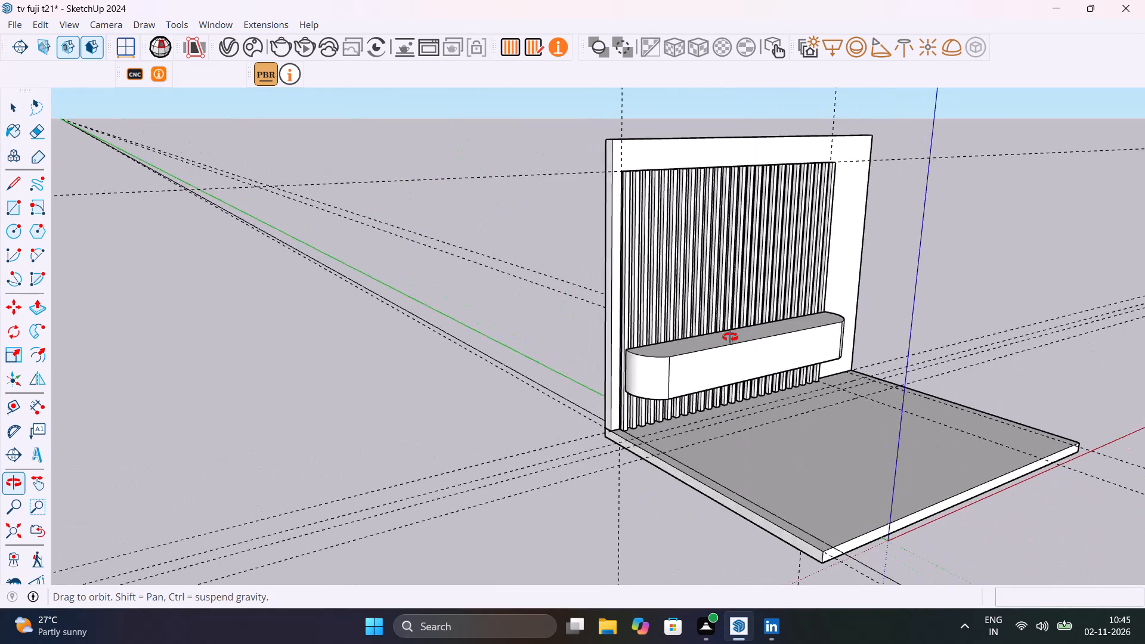
pyautogui.keyDown('shift'); pyautogui.moveTo(730, 337); pyautogui.dragTo(731, 337, button='middle'); pyautogui.keyUp('shift')
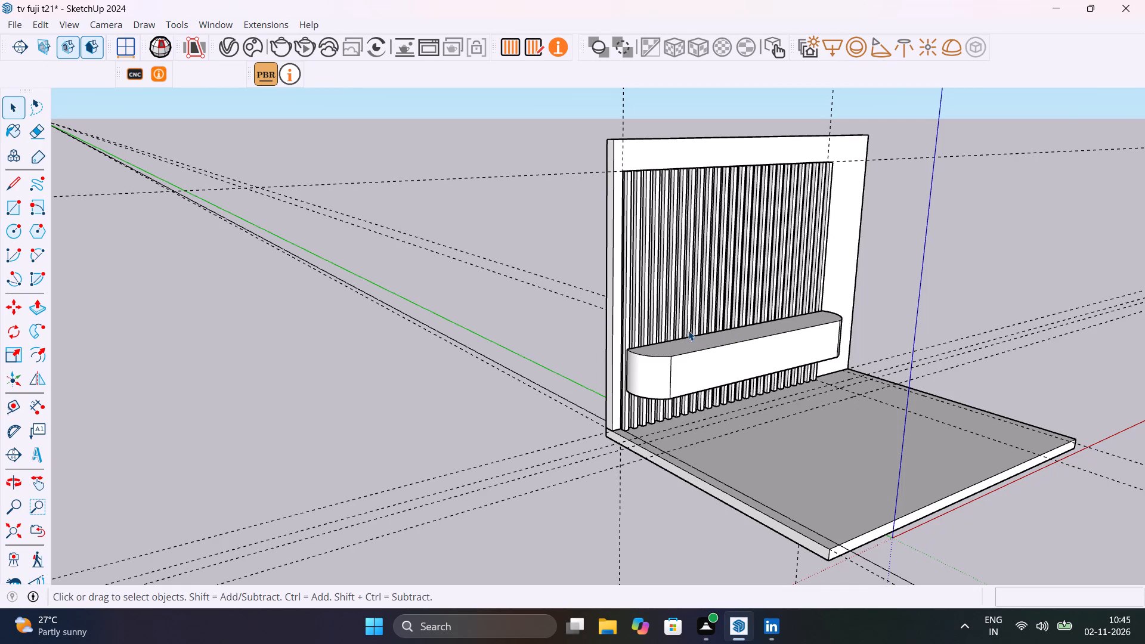
pyautogui.scroll(12, 664, 339)
pyautogui.moveTo(666, 339); pyautogui.dragTo(536, 342, button='middle')
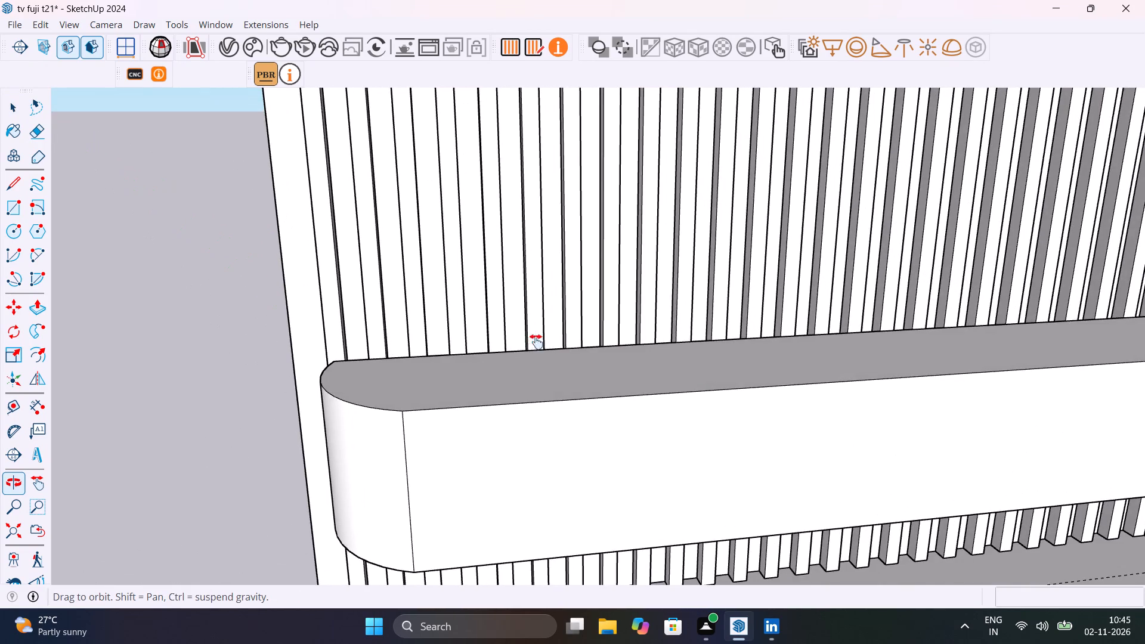
pyautogui.moveTo(536, 342); pyautogui.dragTo(400, 385, button='middle')
pyautogui.scroll(-10, 655, 327)
pyautogui.keyDown('shift'); pyautogui.moveTo(718, 338); pyautogui.dragTo(701, 395, button='middle'); pyautogui.keyUp('shift')
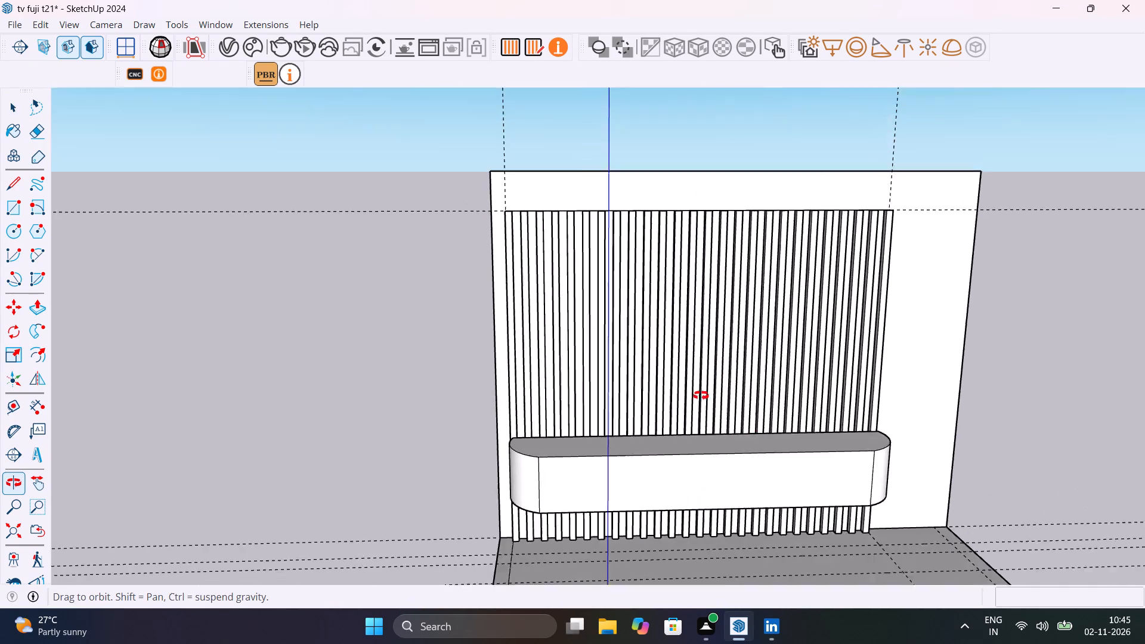
pyautogui.keyDown('shift'); pyautogui.moveTo(701, 395); pyautogui.dragTo(658, 399, button='middle'); pyautogui.keyUp('shift')
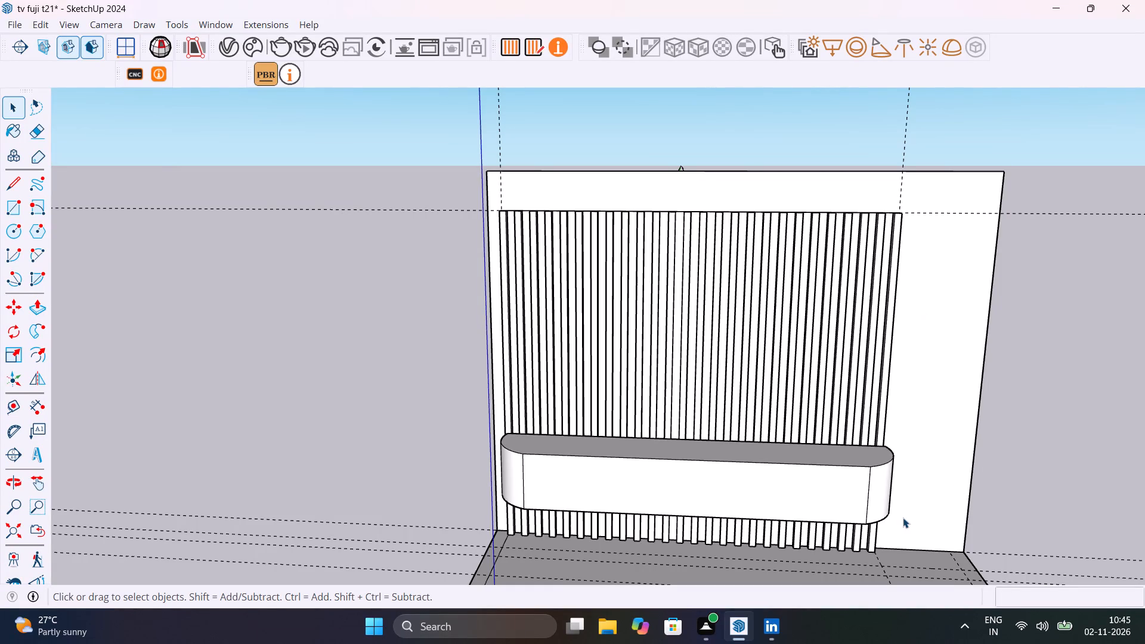
pyautogui.keyDown('shift'); pyautogui.moveTo(903, 518); pyautogui.dragTo(979, 482, button='middle'); pyautogui.keyUp('shift')
# Save the model.
pyautogui.hotkey('ctrl', 's')
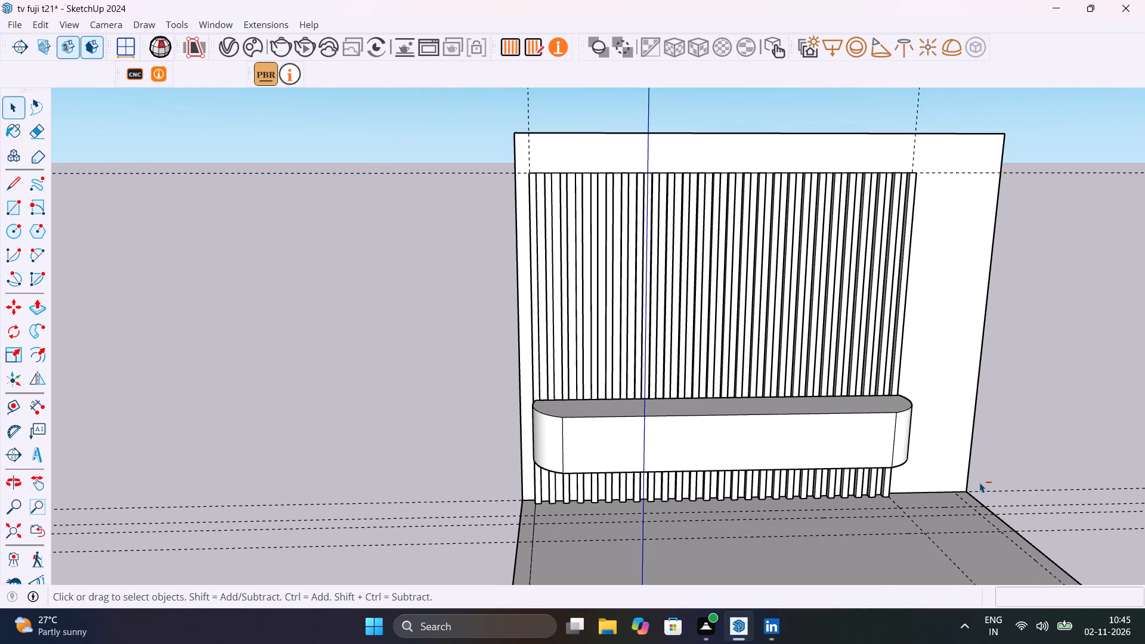
# Unhide the side column beside the slatted panel.
pyautogui.click(37, 23)
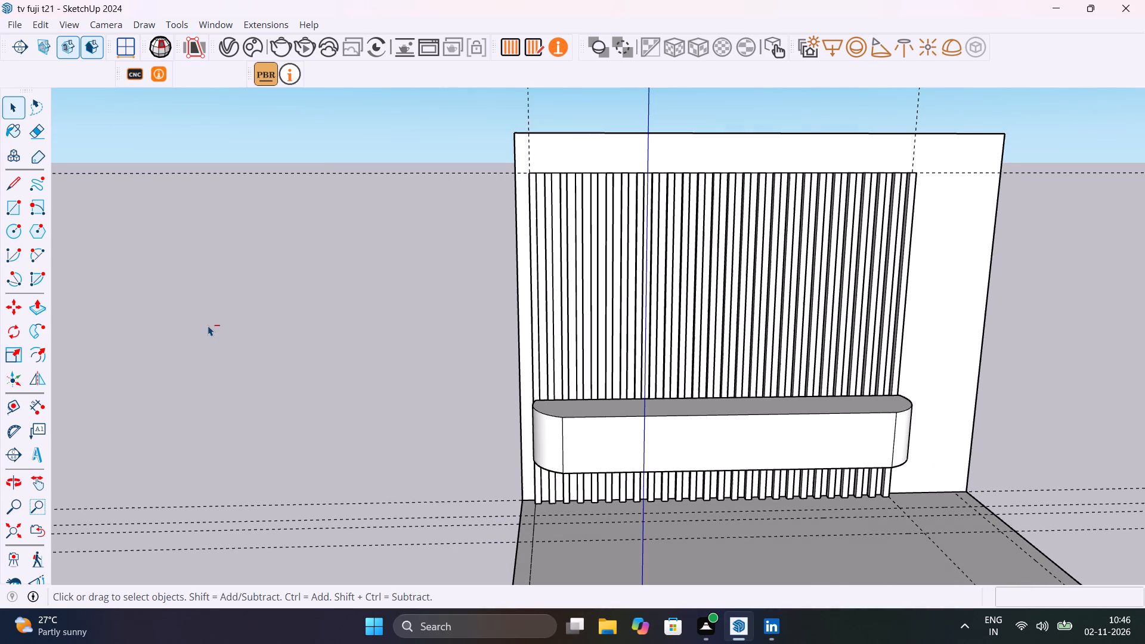
pyautogui.press('space')
pyautogui.click(323, 327)
pyautogui.click(48, 27)
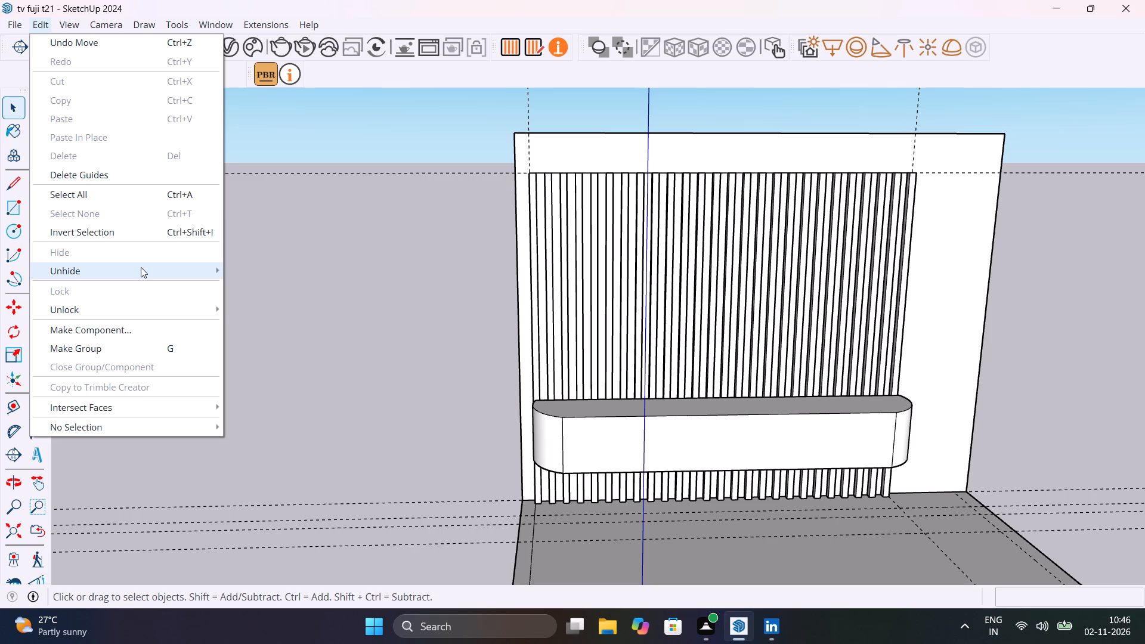
pyautogui.click(311, 293)
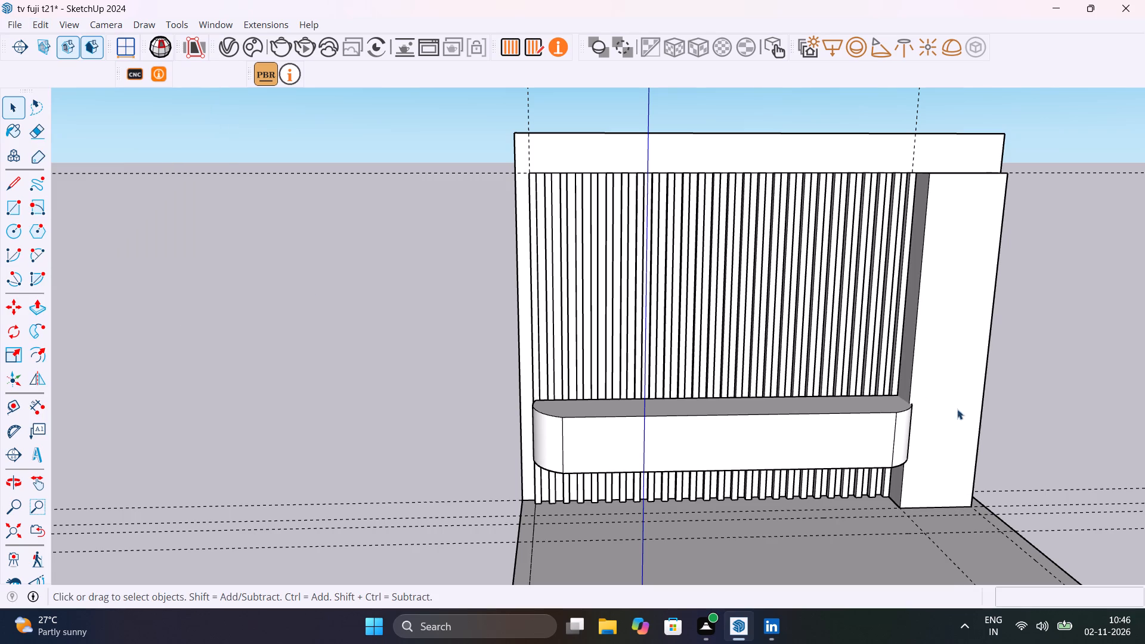
# Open the side column, push its face beside the slats inward by about 3 1/2", and leave its editing.
pyautogui.scroll(5, 964, 399)
pyautogui.keyDown('shift'); pyautogui.moveTo(964, 398); pyautogui.dragTo(656, 327, button='middle'); pyautogui.keyUp('shift')
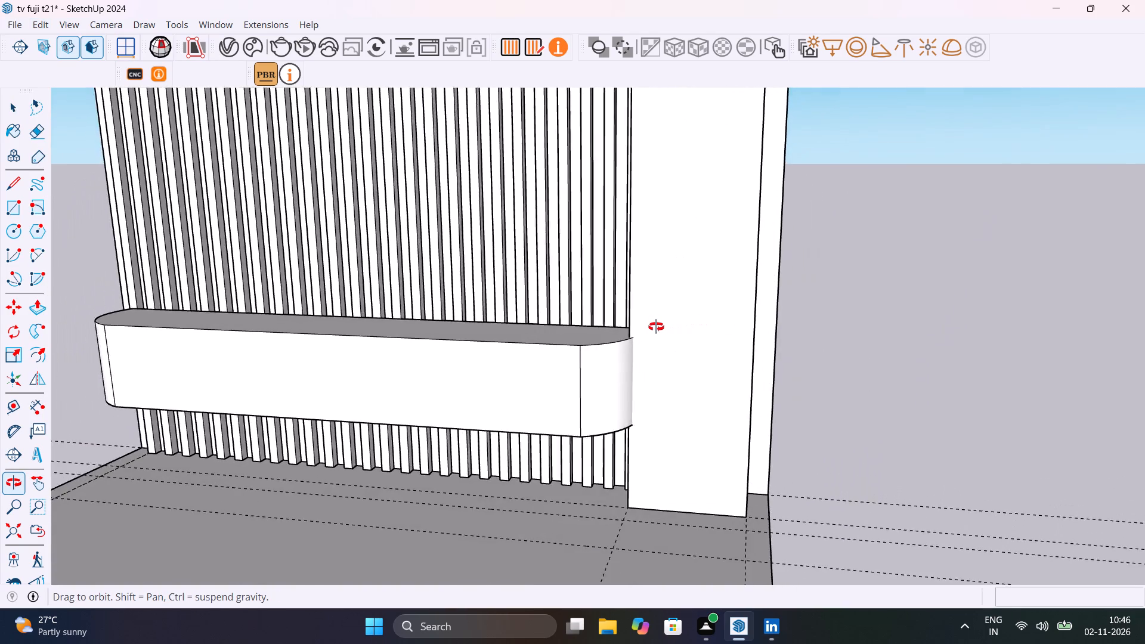
pyautogui.keyDown('shift'); pyautogui.moveTo(656, 327); pyautogui.dragTo(711, 508, button='middle'); pyautogui.keyUp('shift')
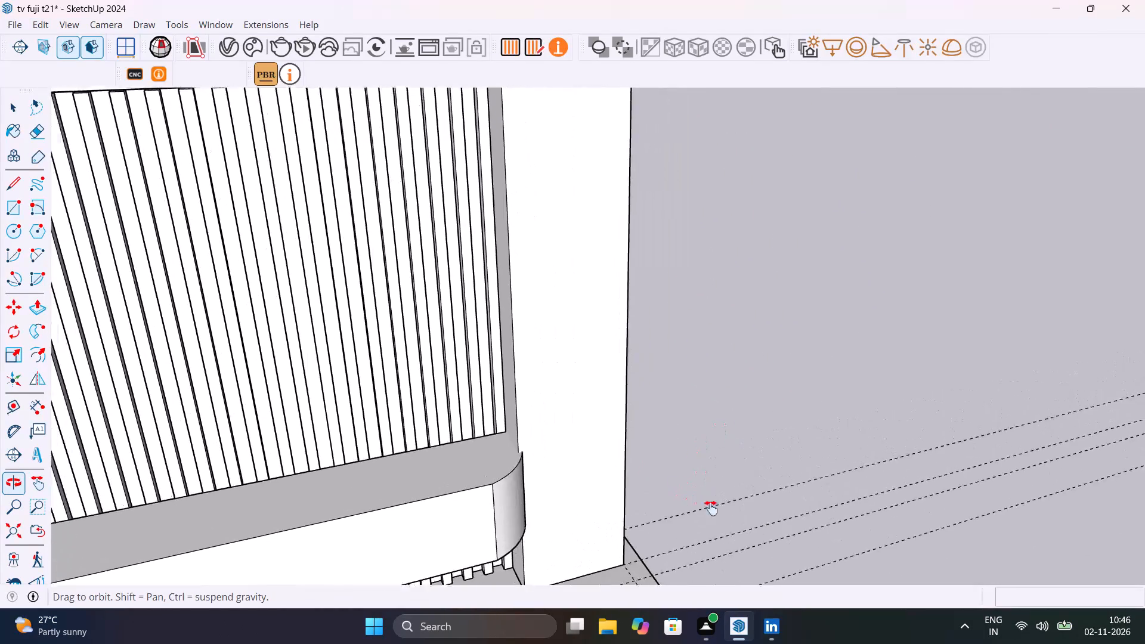
pyautogui.keyDown('shift'); pyautogui.moveTo(711, 508); pyautogui.dragTo(858, 524, button='middle'); pyautogui.keyUp('shift')
pyautogui.scroll(6, 628, 281)
pyautogui.click(604, 318)
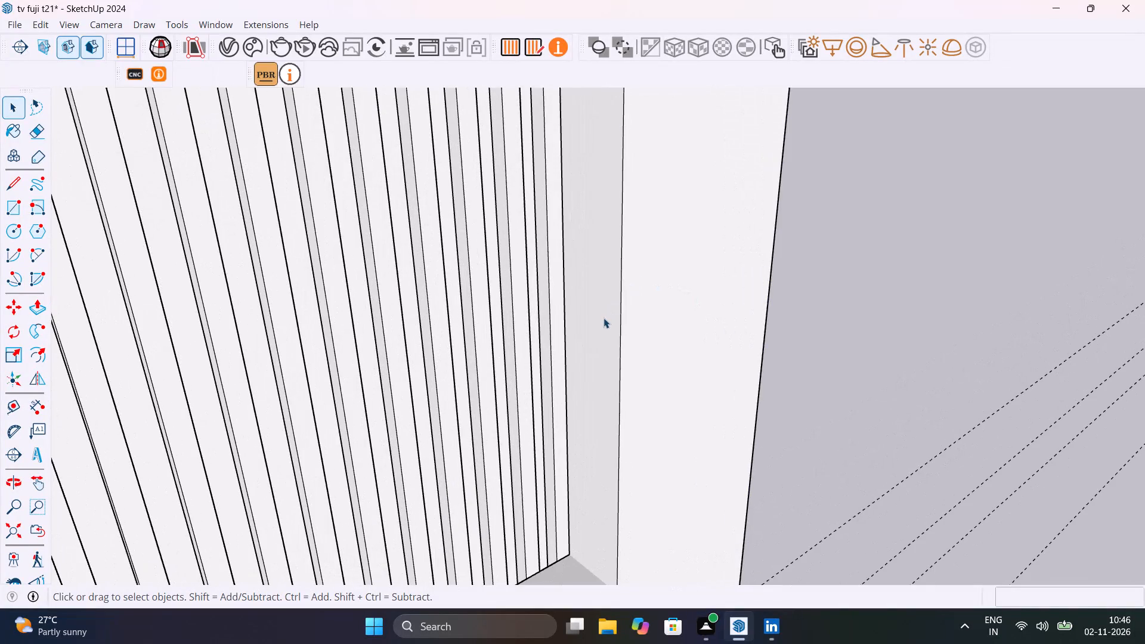
pyautogui.doubleClick(604, 318)
pyautogui.click(597, 330)
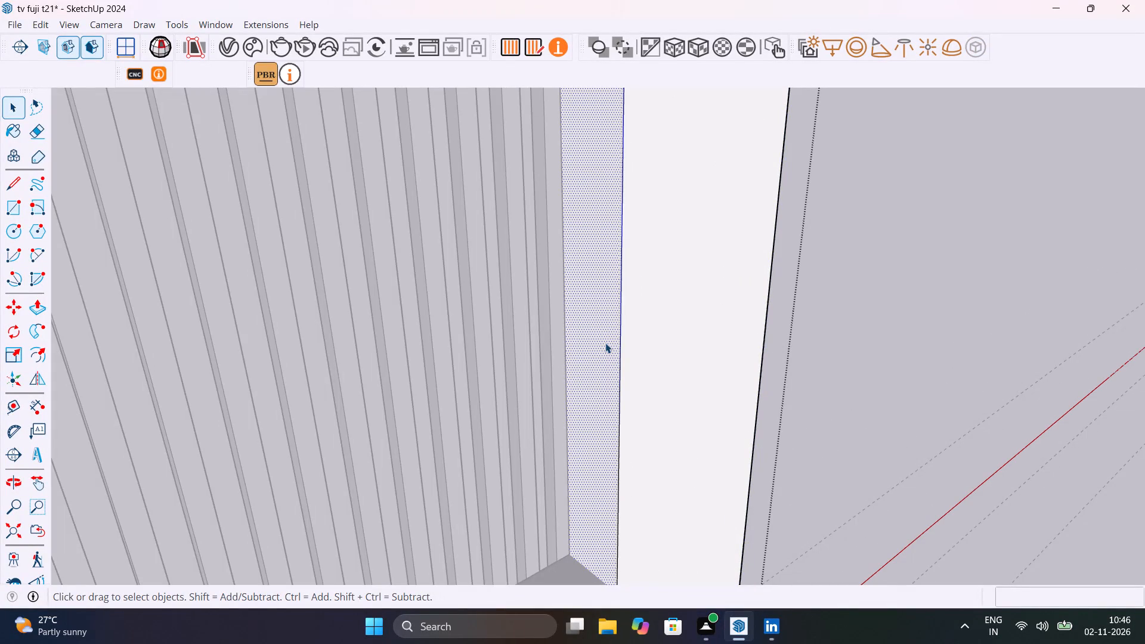
pyautogui.press('p')
pyautogui.click(605, 343)
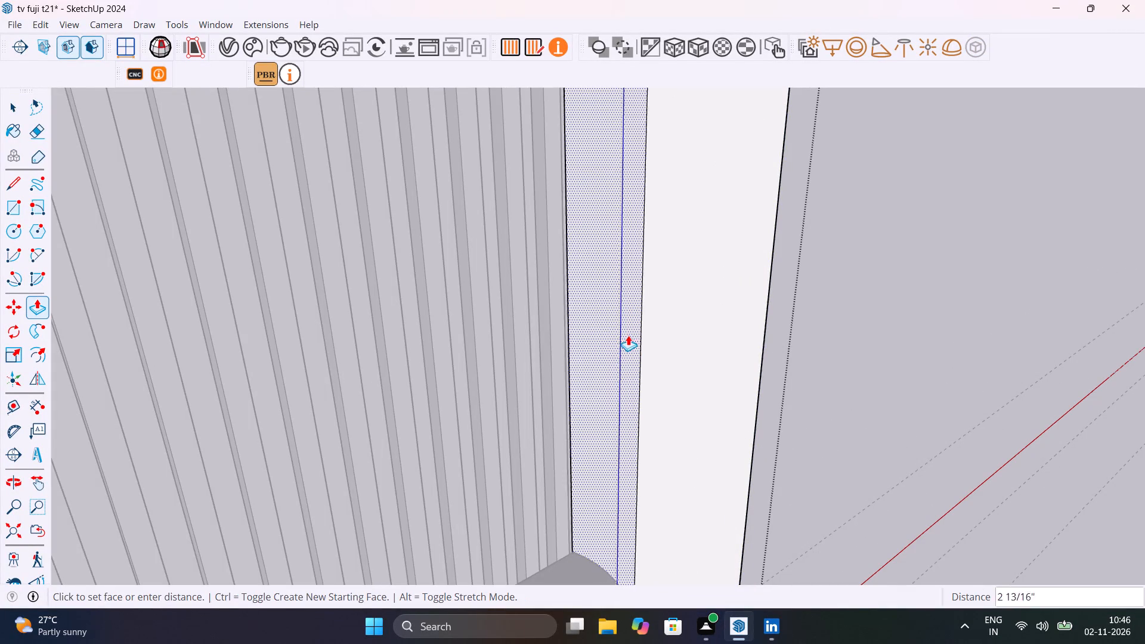
pyautogui.scroll(-8, 643, 330)
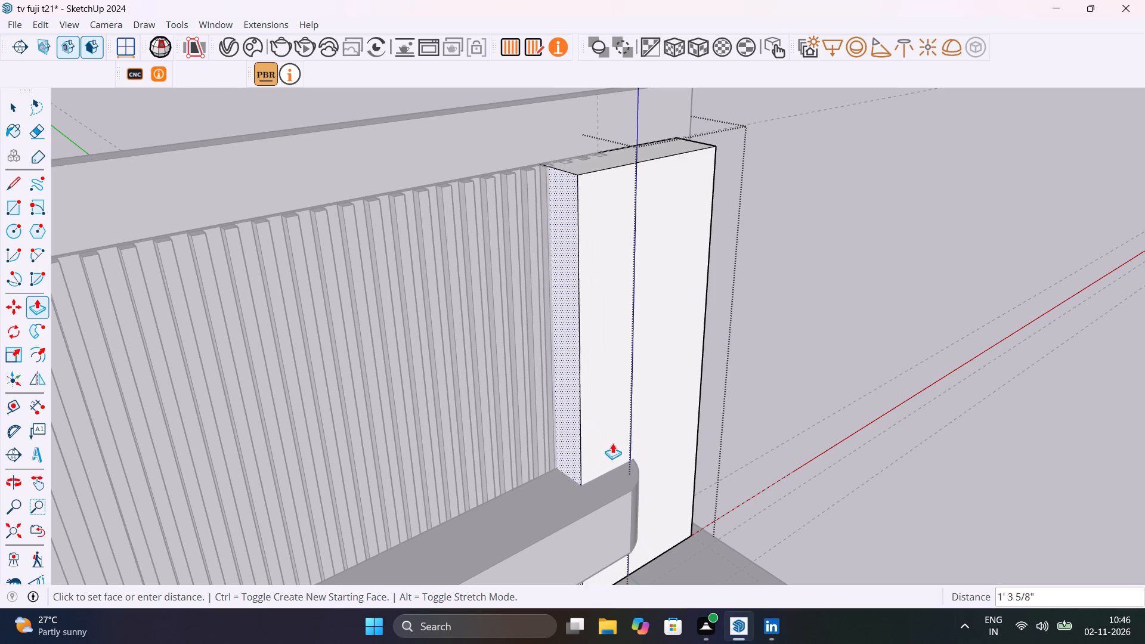
pyautogui.click(660, 385)
pyautogui.press('space')
pyautogui.click(760, 364)
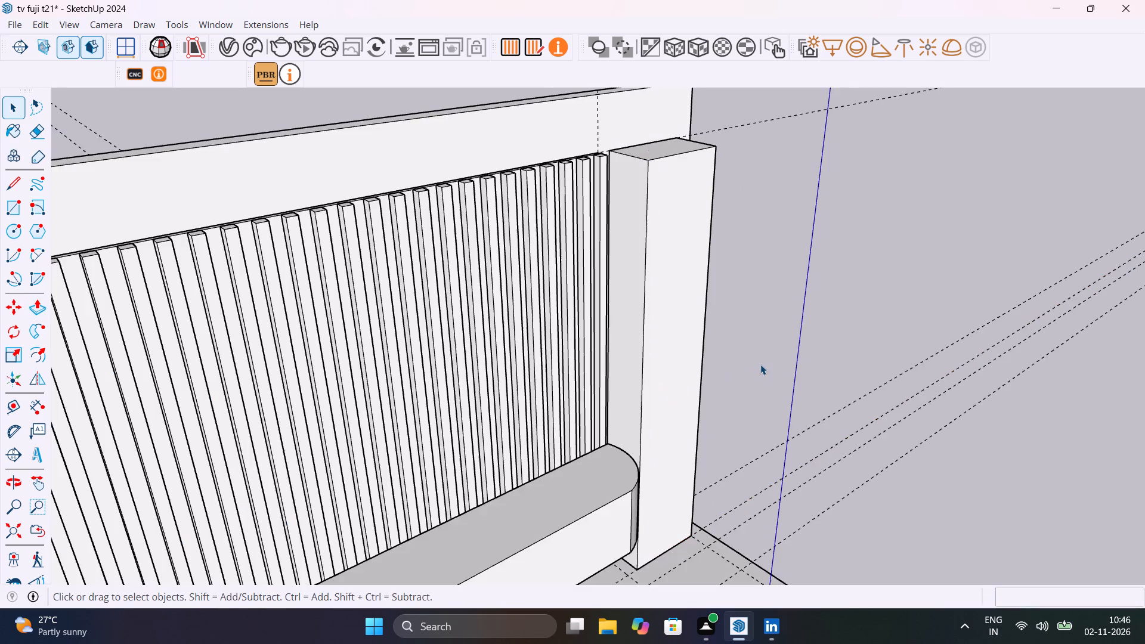
# Examine the junction between the fluted panel, the raised unit and the side column from several angles.
pyautogui.moveTo(774, 377); pyautogui.dragTo(729, 491, button='middle')
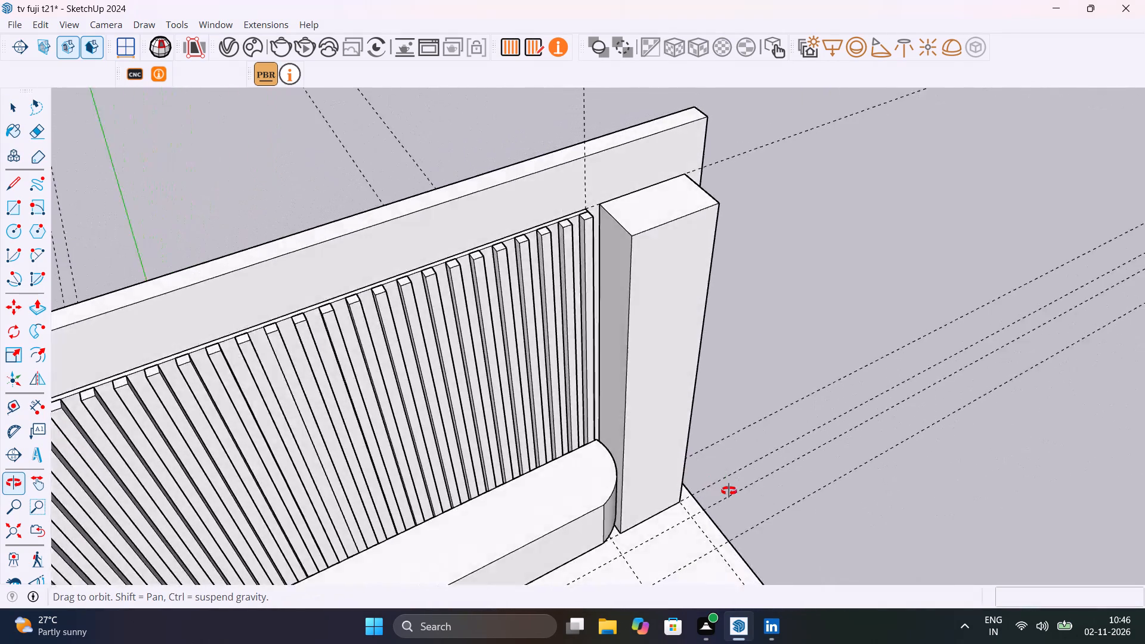
pyautogui.moveTo(729, 491); pyautogui.dragTo(736, 550, button='middle')
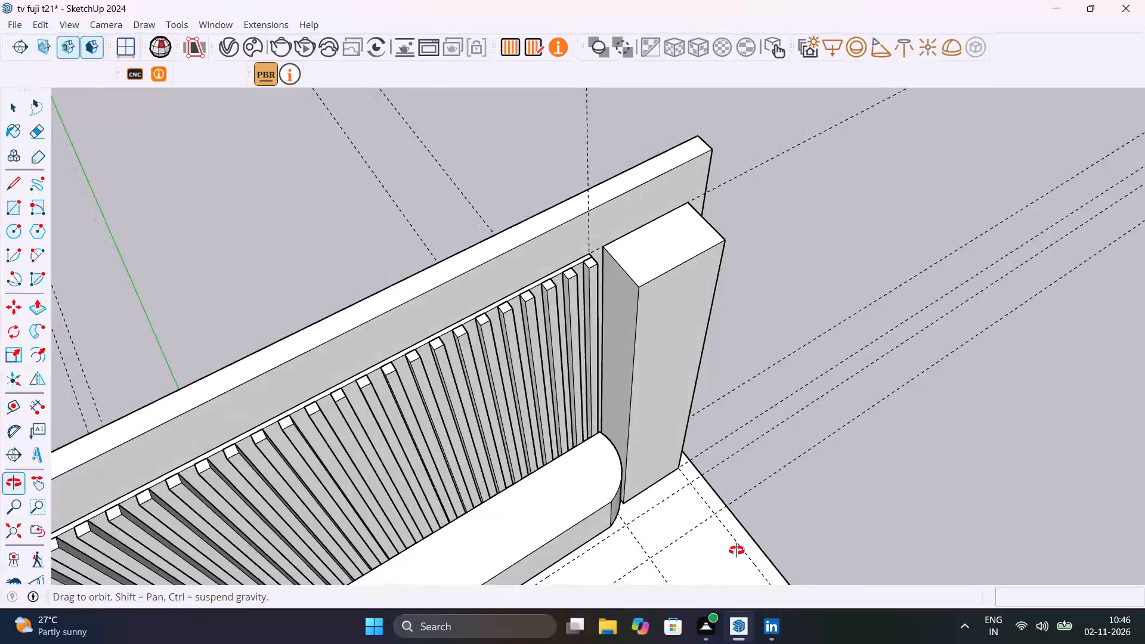
pyautogui.moveTo(736, 550); pyautogui.dragTo(631, 466, button='middle')
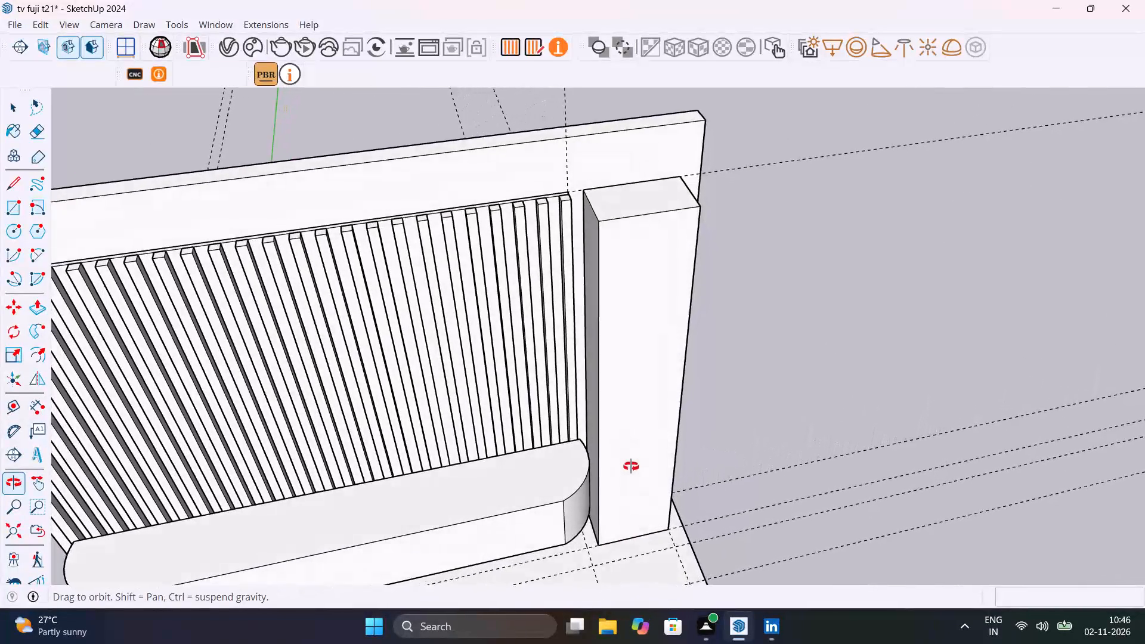
pyautogui.moveTo(631, 466); pyautogui.dragTo(642, 281, button='middle')
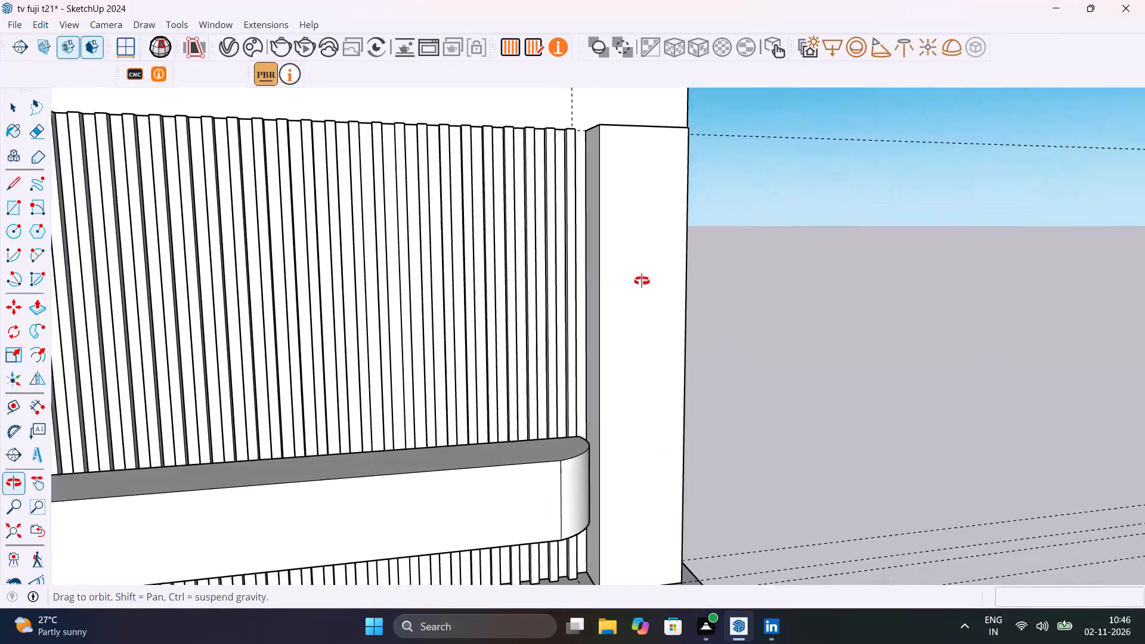
pyautogui.moveTo(642, 281); pyautogui.dragTo(815, 417, button='middle')
pyautogui.click(589, 271)
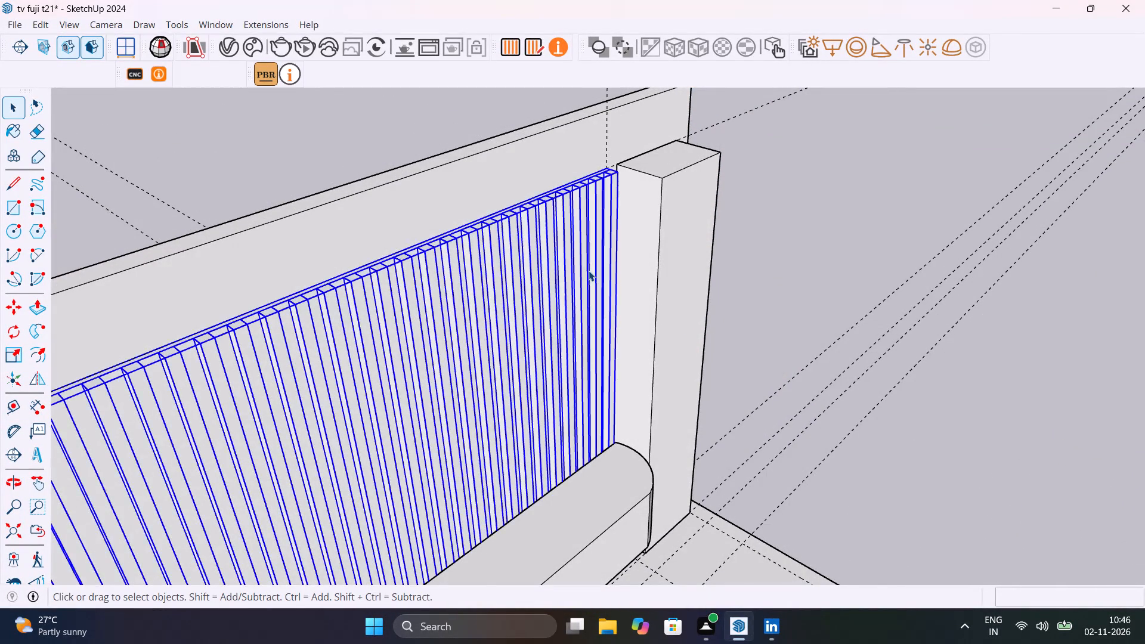
pyautogui.scroll(-7, 589, 271)
pyautogui.click(738, 222)
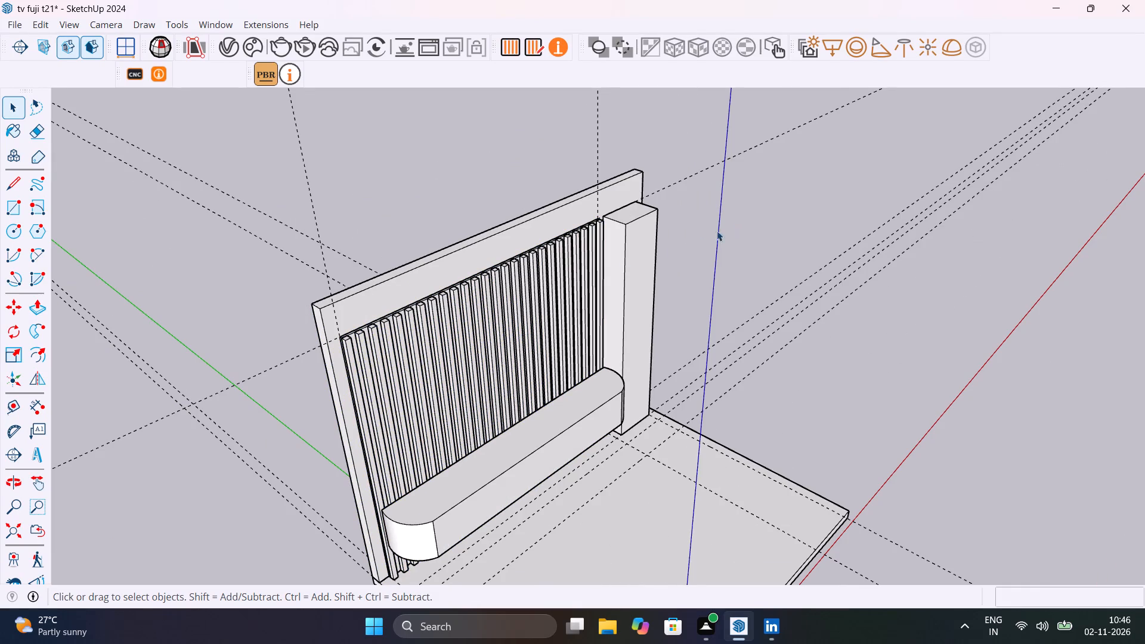
# Open the fluted panel and extend the end face of its backing board up to the side column.
pyautogui.scroll(2, 593, 213)
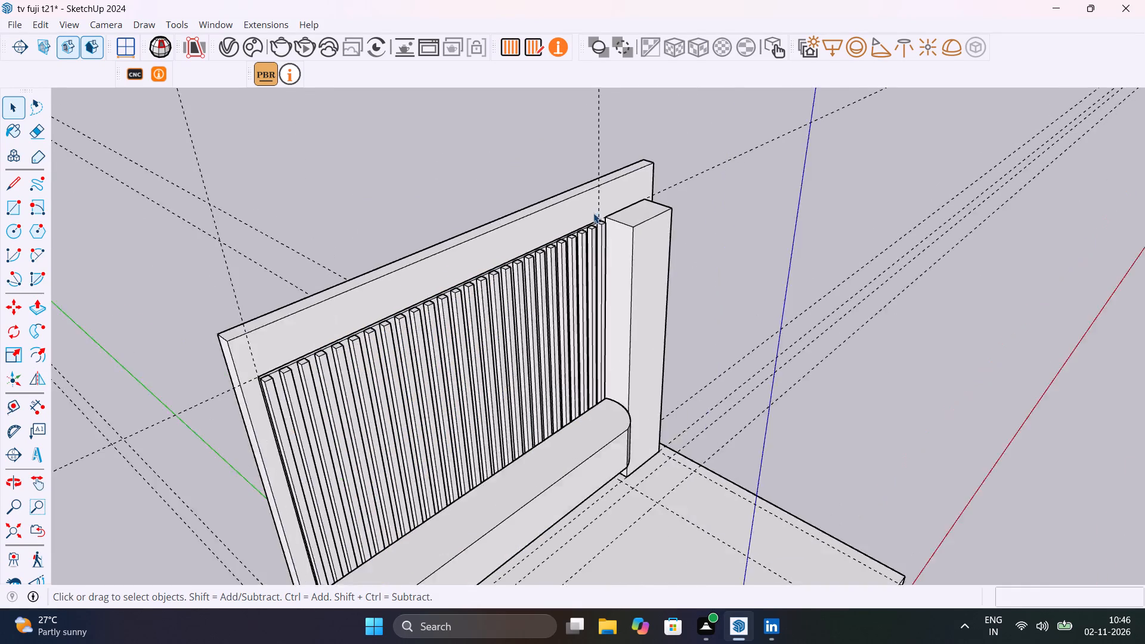
pyautogui.scroll(16, 593, 213)
pyautogui.moveTo(639, 258); pyautogui.dragTo(209, 283, button='middle')
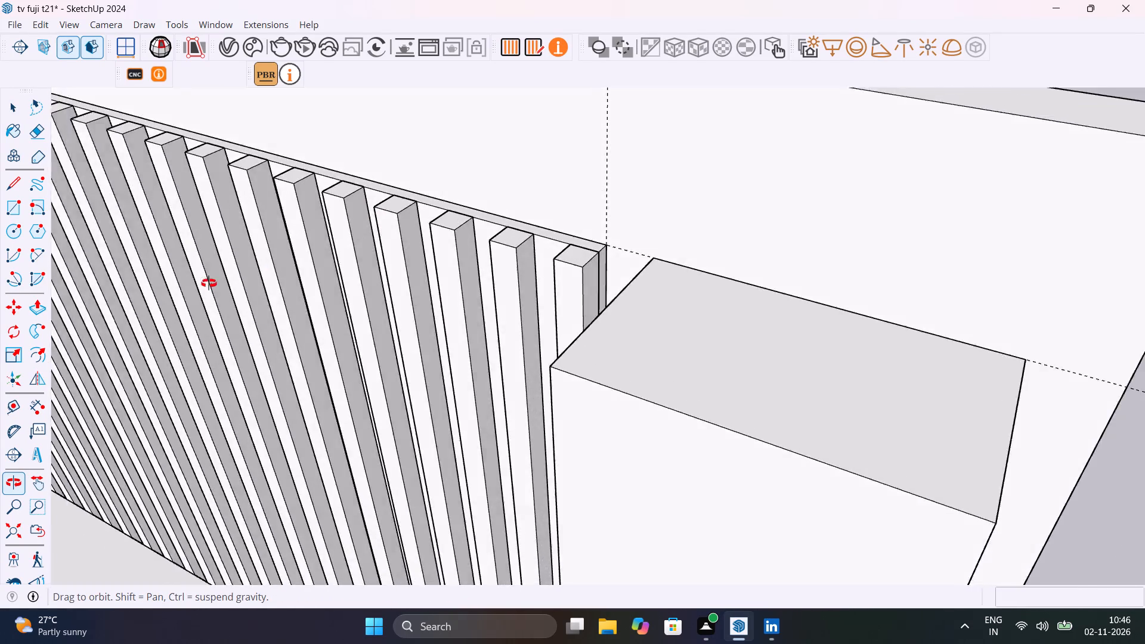
pyautogui.moveTo(209, 283); pyautogui.dragTo(332, 488, button='middle')
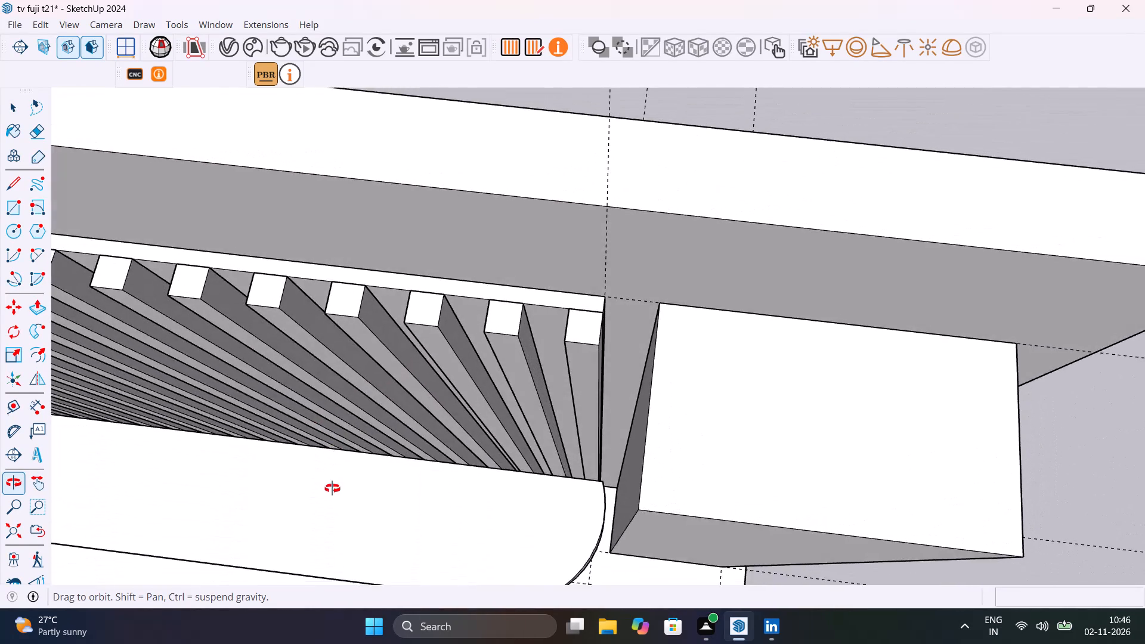
pyautogui.moveTo(332, 488); pyautogui.dragTo(111, 466, button='middle')
pyautogui.scroll(9, 611, 306)
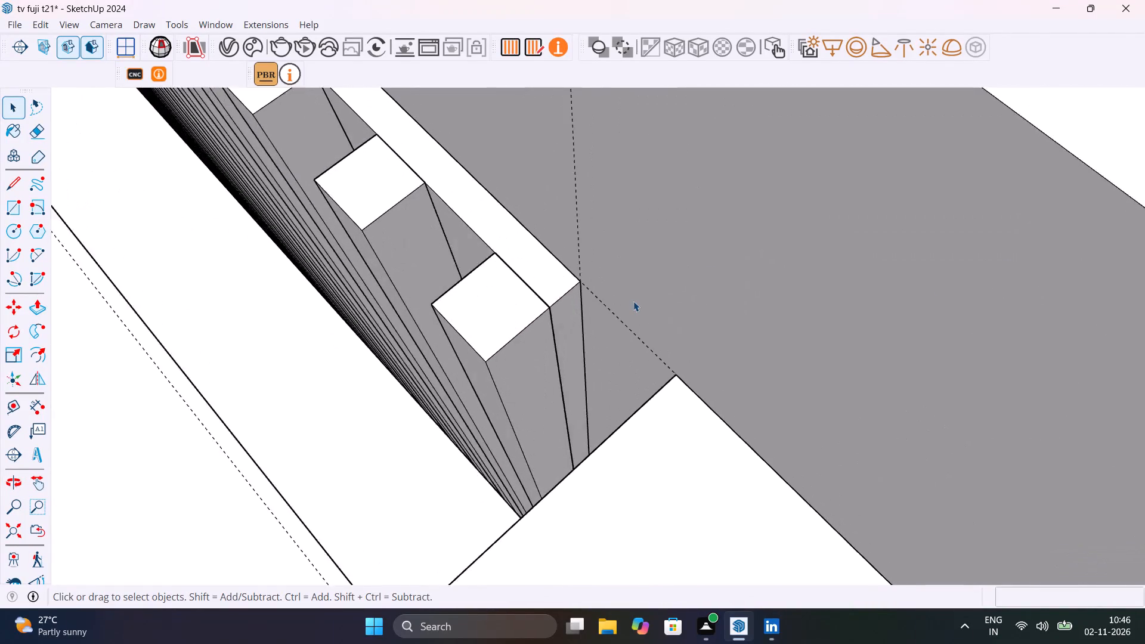
pyautogui.scroll(3, 633, 301)
pyautogui.click(552, 337)
pyautogui.doubleClick(552, 337)
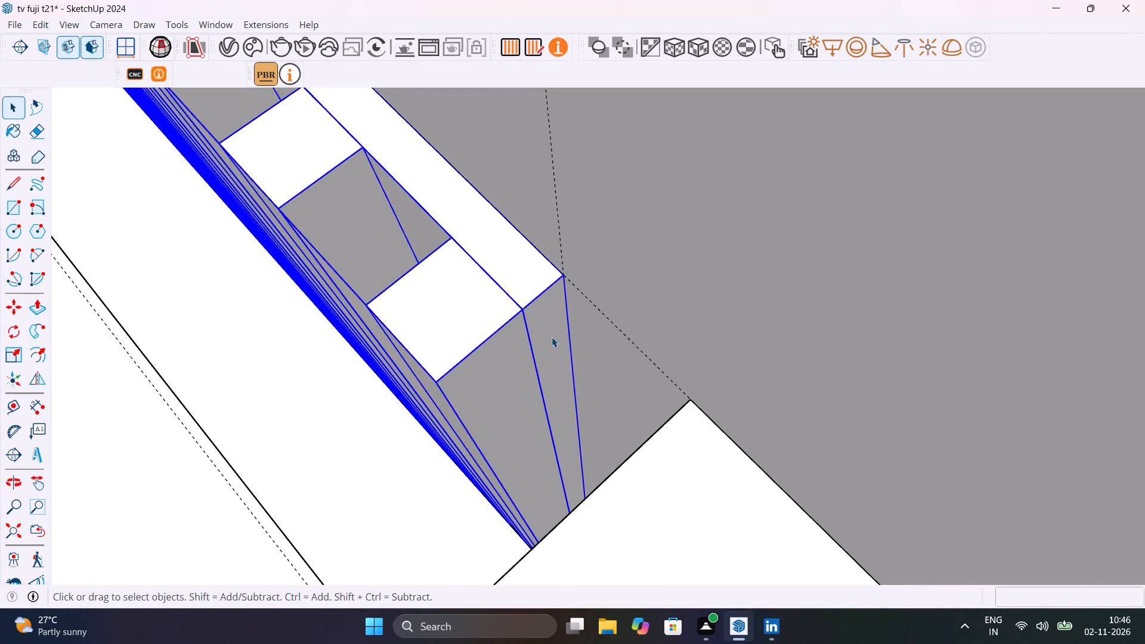
pyautogui.click(552, 337)
pyautogui.click(552, 336)
pyautogui.click(552, 336)
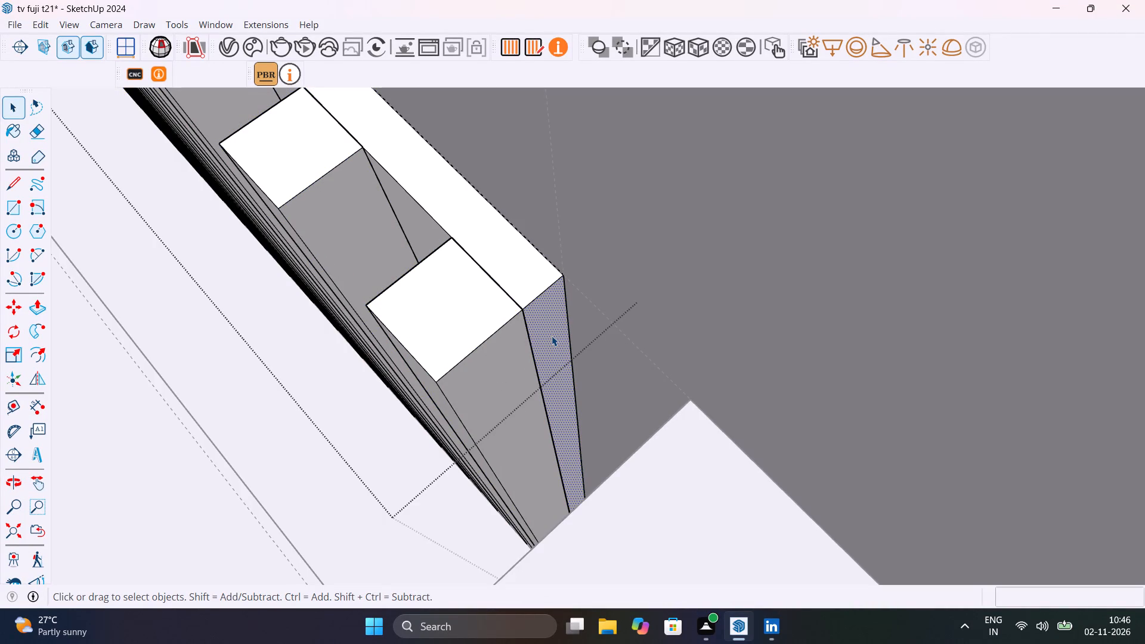
pyautogui.press('p')
pyautogui.click(552, 336)
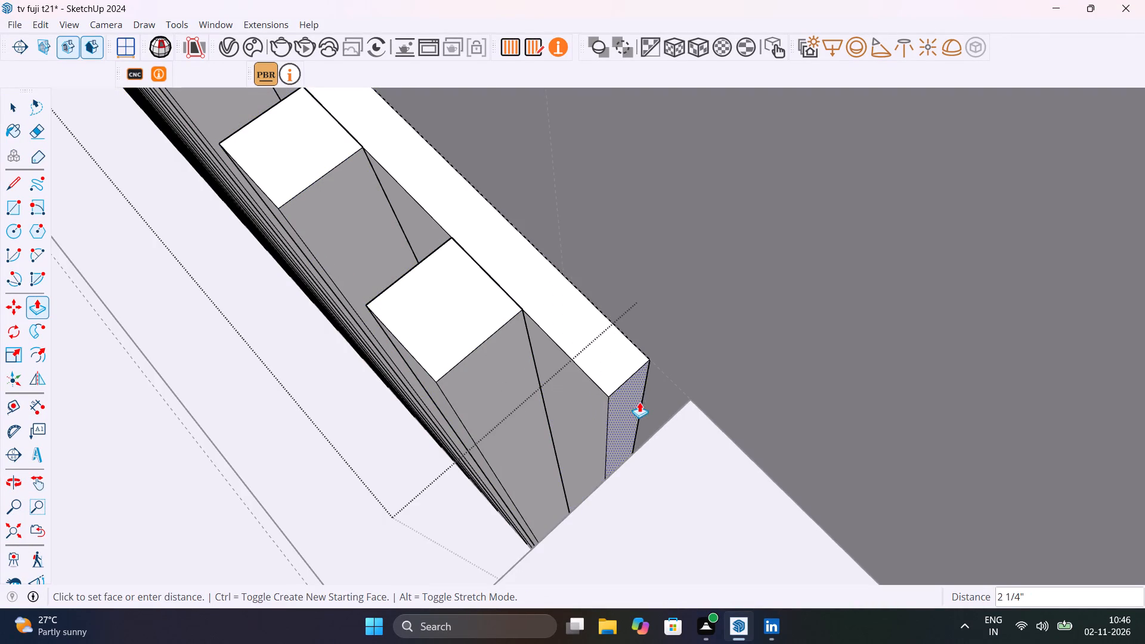
pyautogui.click(689, 404)
# Copy the last slat along the backing board to its extended end, against the side column.
pyautogui.moveTo(611, 382); pyautogui.dragTo(897, 270, button='middle')
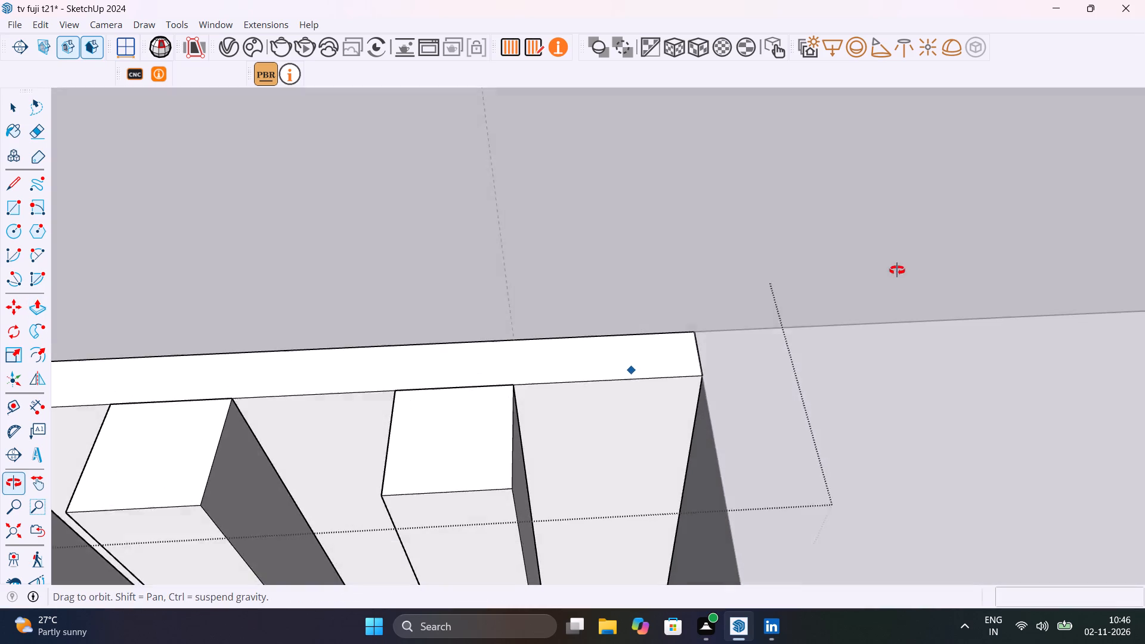
pyautogui.moveTo(897, 270); pyautogui.dragTo(899, 270, button='middle')
pyautogui.scroll(-7, 666, 340)
pyautogui.press('space')
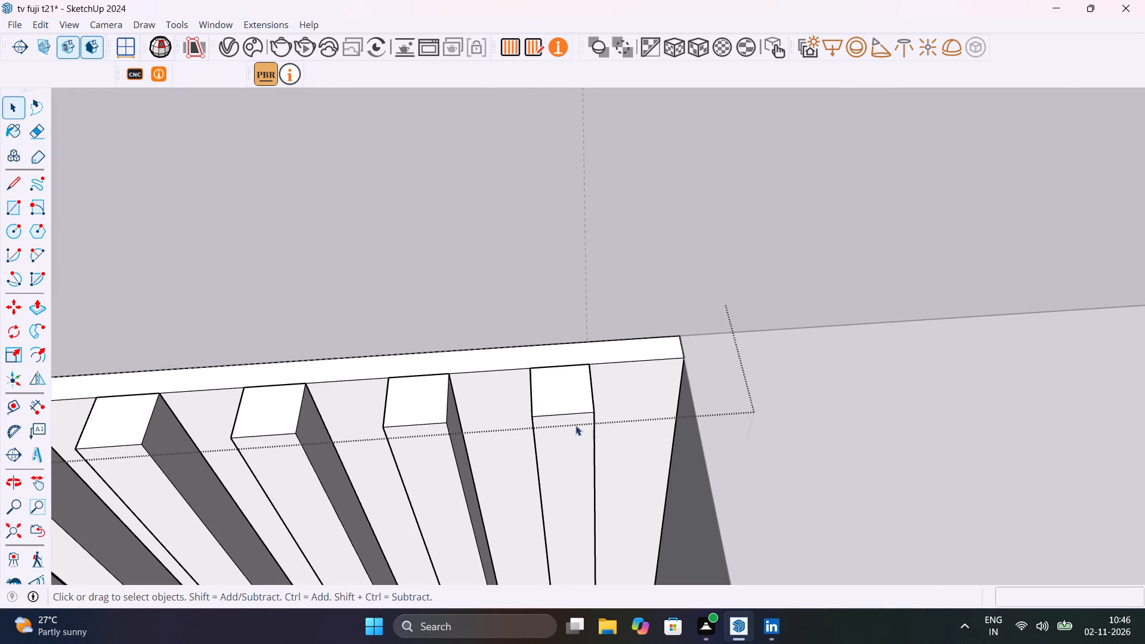
pyautogui.click(576, 451)
pyautogui.press('m')
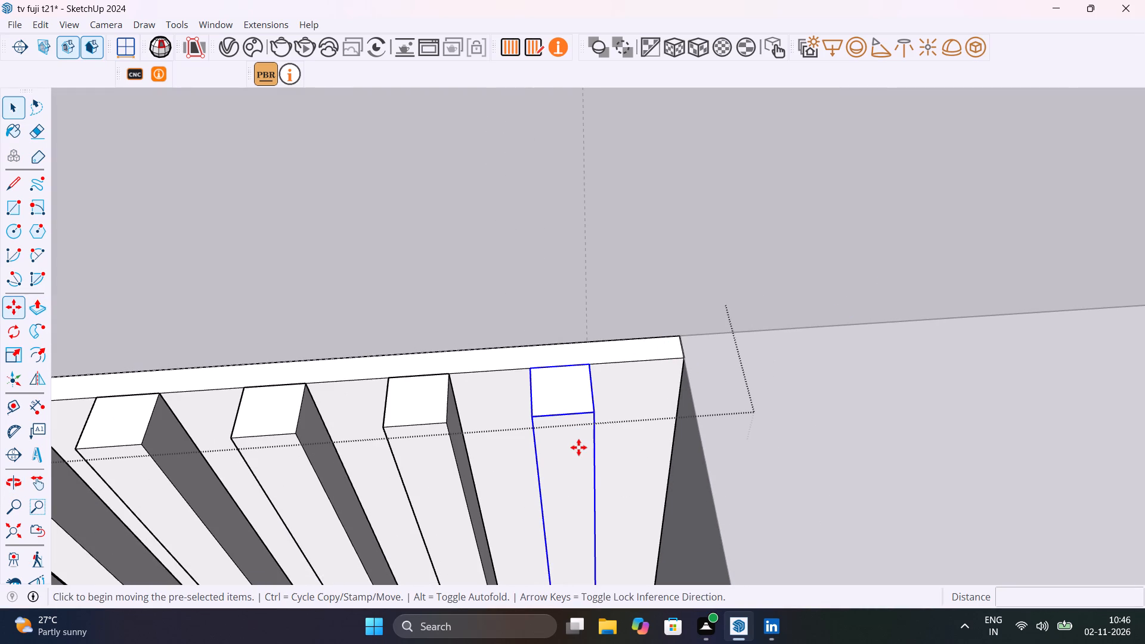
pyautogui.click(590, 364)
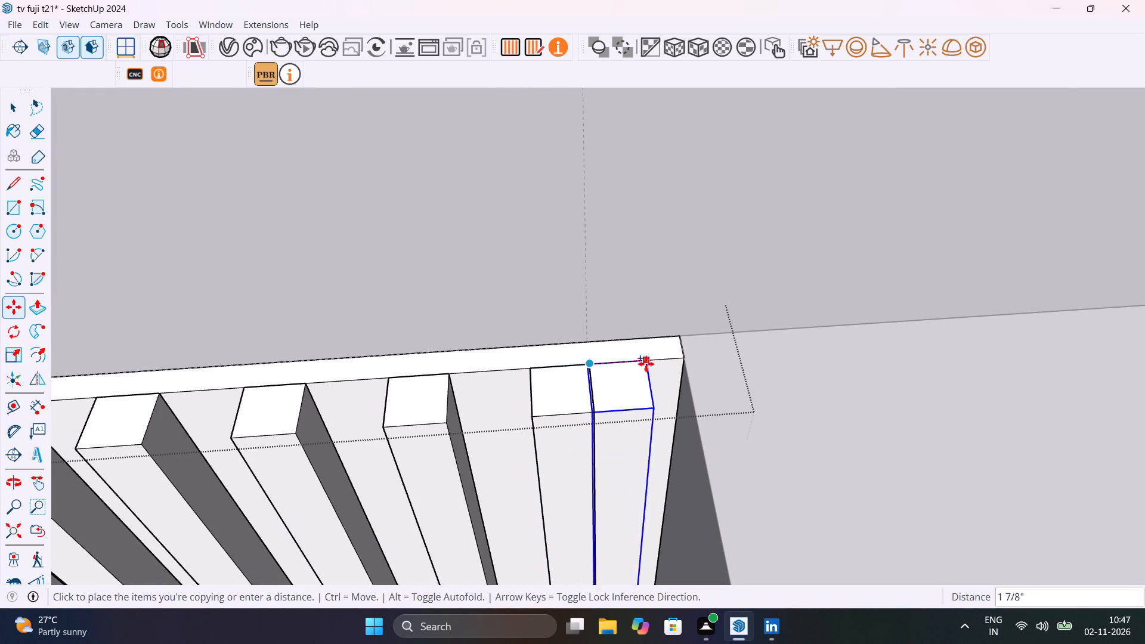
pyautogui.click(688, 363)
# Examine the added end slat against the side column from several angles, and leave the panel's editing.
pyautogui.moveTo(686, 376); pyautogui.dragTo(892, 260, button='middle')
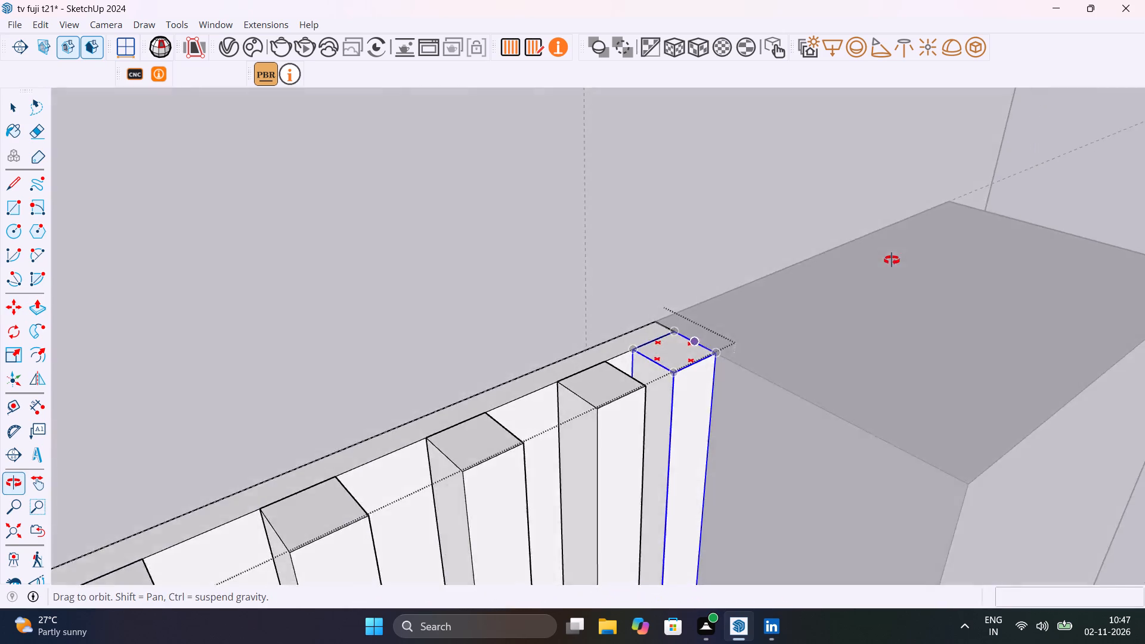
pyautogui.moveTo(892, 260); pyautogui.dragTo(911, 250, button='middle')
pyautogui.scroll(-11, 864, 346)
pyautogui.keyDown('shift'); pyautogui.moveTo(868, 398); pyautogui.dragTo(708, 308, button='middle'); pyautogui.keyUp('shift')
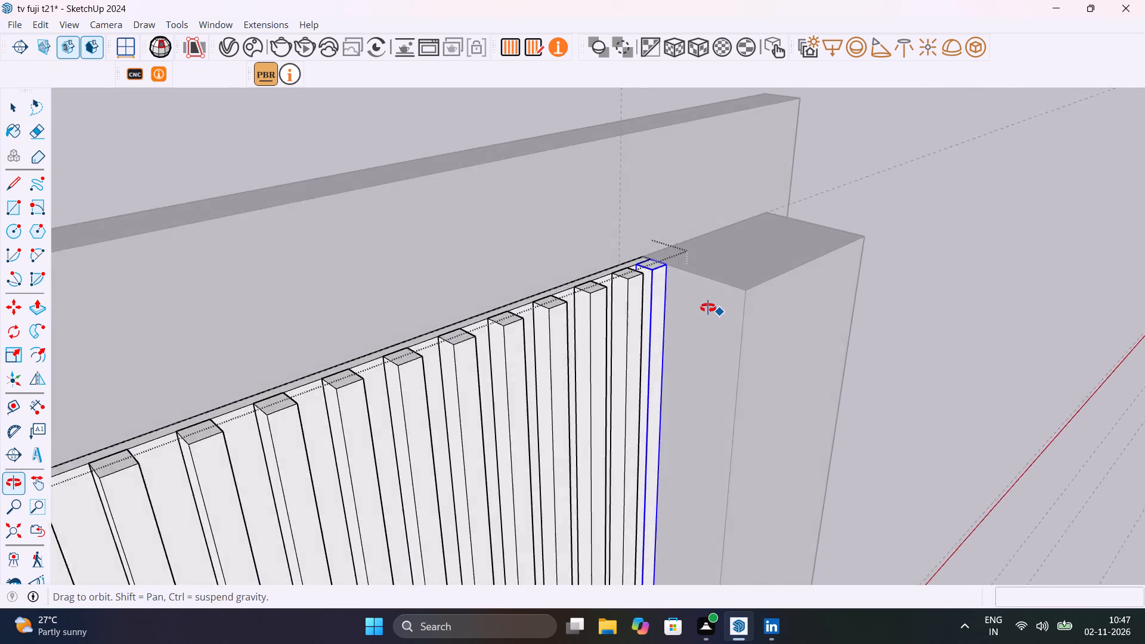
pyautogui.keyDown('shift'); pyautogui.moveTo(708, 308); pyautogui.dragTo(904, 300, button='middle'); pyautogui.keyUp('shift')
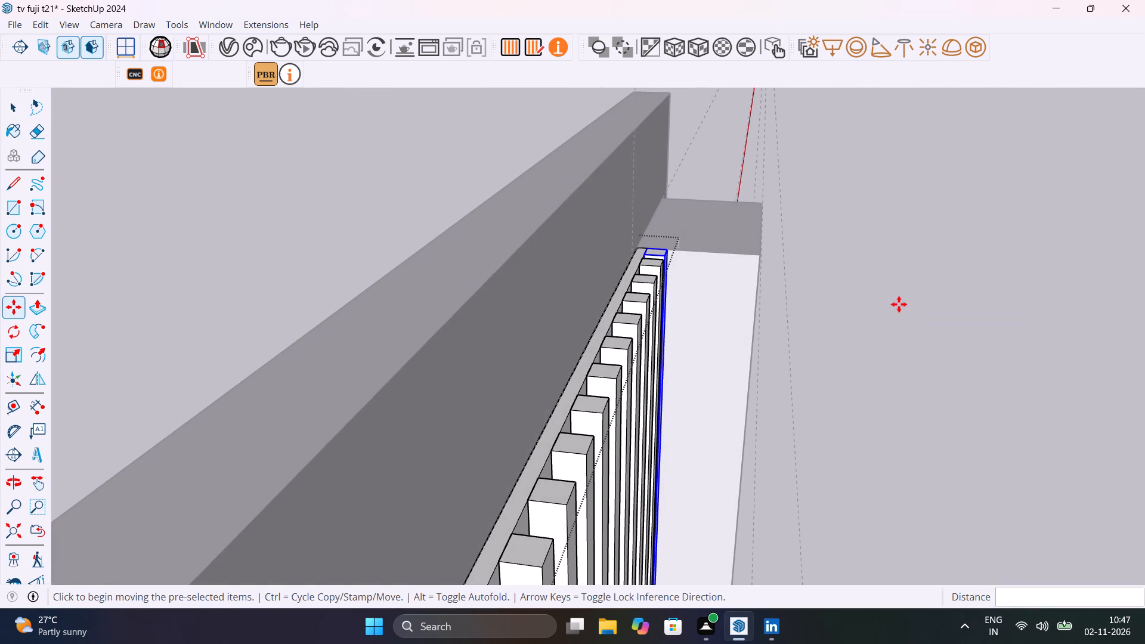
pyautogui.scroll(7, 755, 299)
pyautogui.press('space')
pyautogui.keyDown('shift'); pyautogui.moveTo(695, 283); pyautogui.dragTo(429, 394, button='middle'); pyautogui.keyUp('shift')
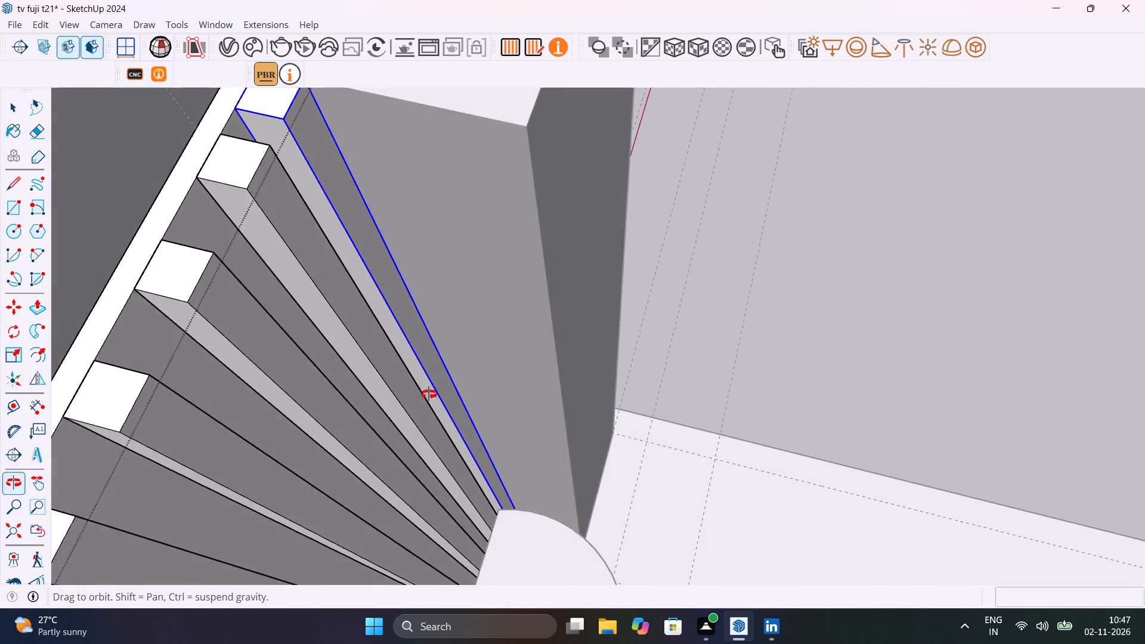
pyautogui.keyDown('shift'); pyautogui.moveTo(429, 394); pyautogui.dragTo(562, 320, button='middle'); pyautogui.keyUp('shift')
pyautogui.scroll(1, 562, 321)
pyautogui.scroll(-7, 562, 284)
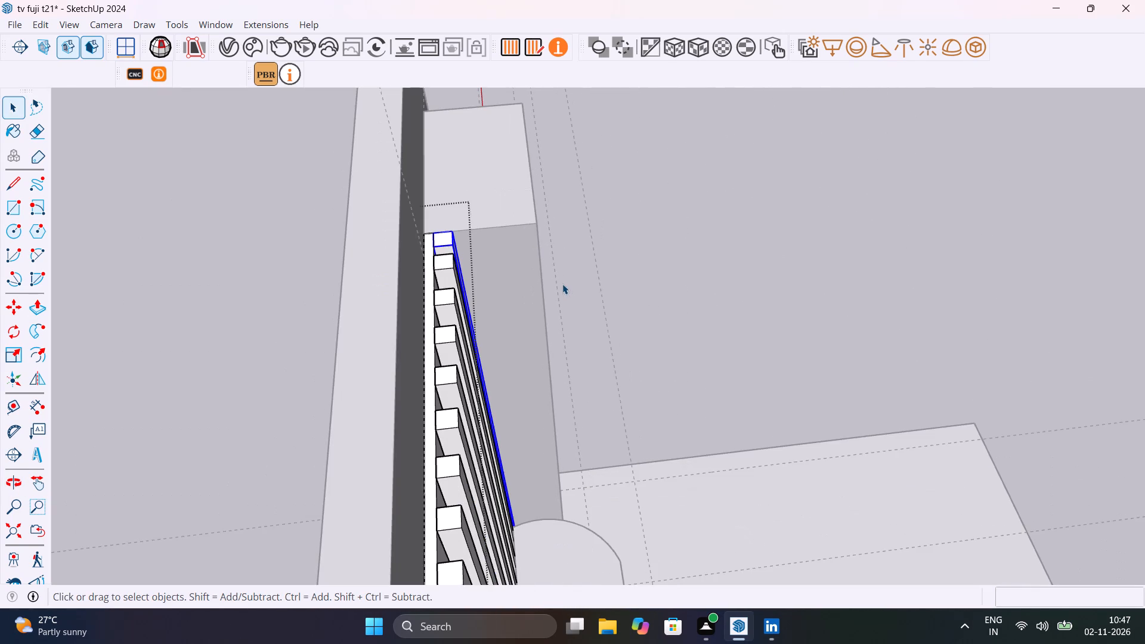
pyautogui.click(692, 259)
# Open the side column and copy its front face's vertical edge nearest the slats 1" across the face.
pyautogui.moveTo(707, 316); pyautogui.dragTo(431, 216, button='middle')
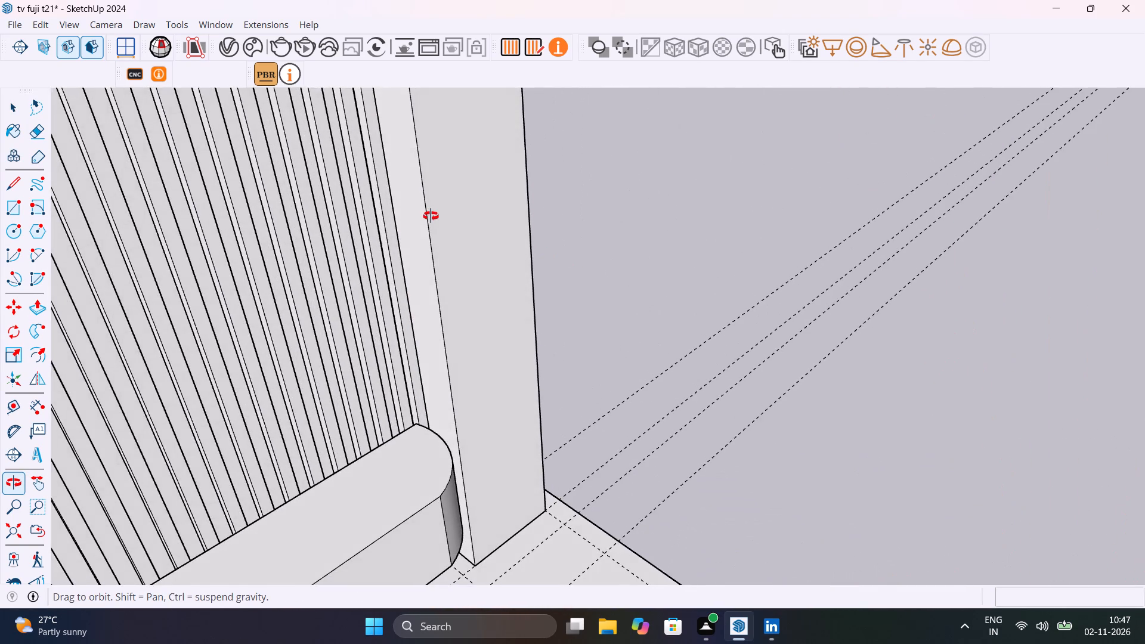
pyautogui.moveTo(431, 216); pyautogui.dragTo(410, 410, button='middle')
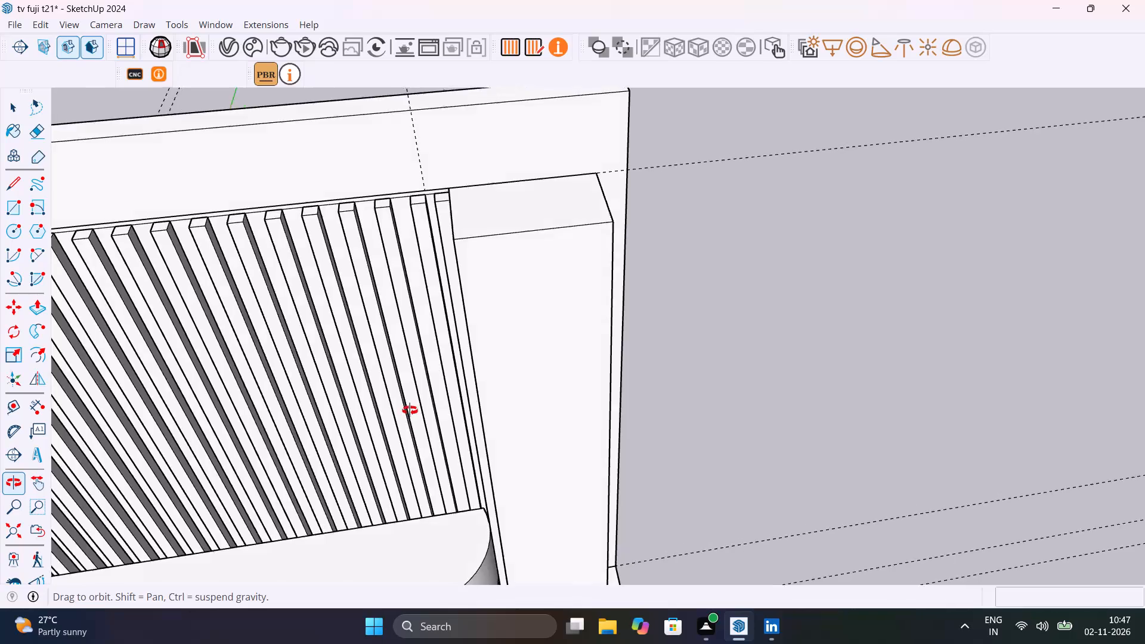
pyautogui.moveTo(410, 410); pyautogui.dragTo(593, 292, button='middle')
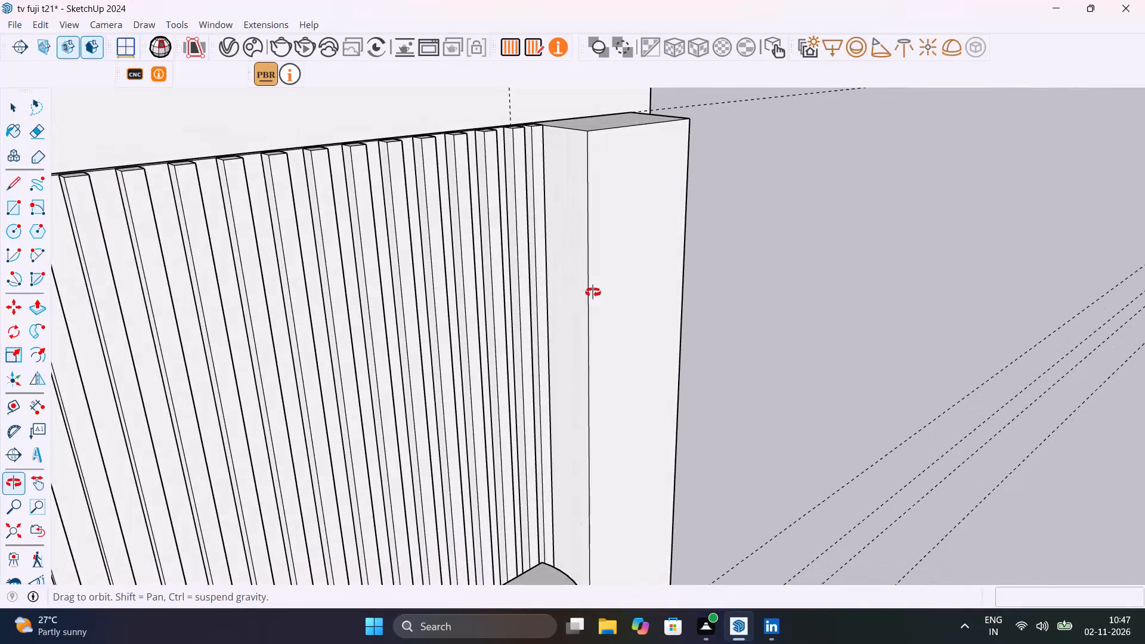
pyautogui.moveTo(593, 292); pyautogui.dragTo(571, 432, button='middle')
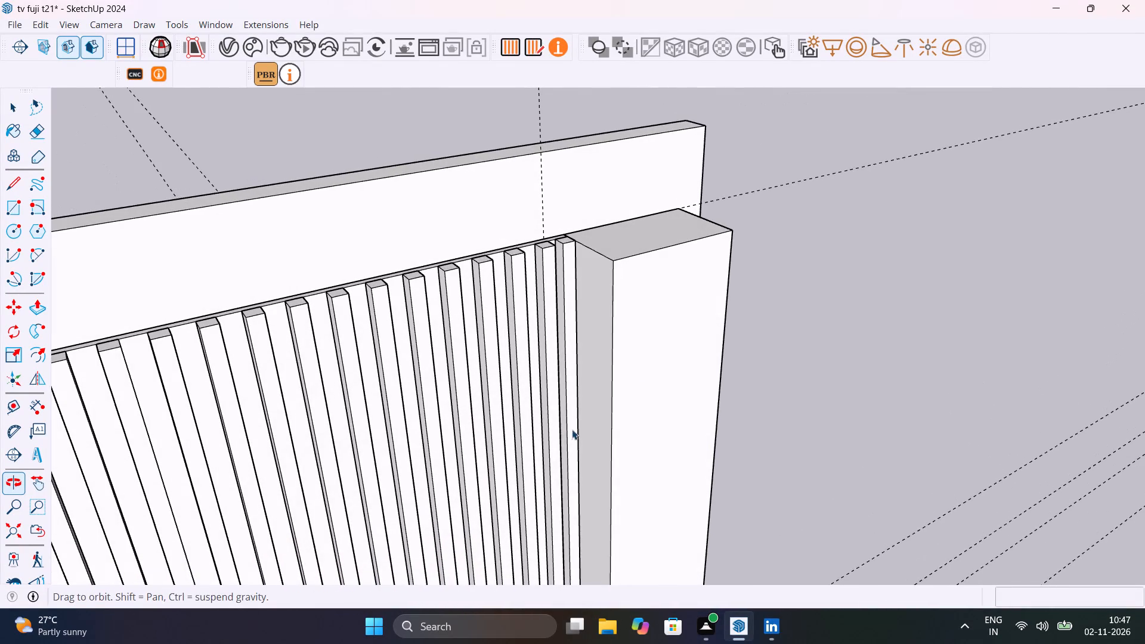
pyautogui.click(685, 340)
pyautogui.tripleClick(685, 340)
pyautogui.click(685, 340)
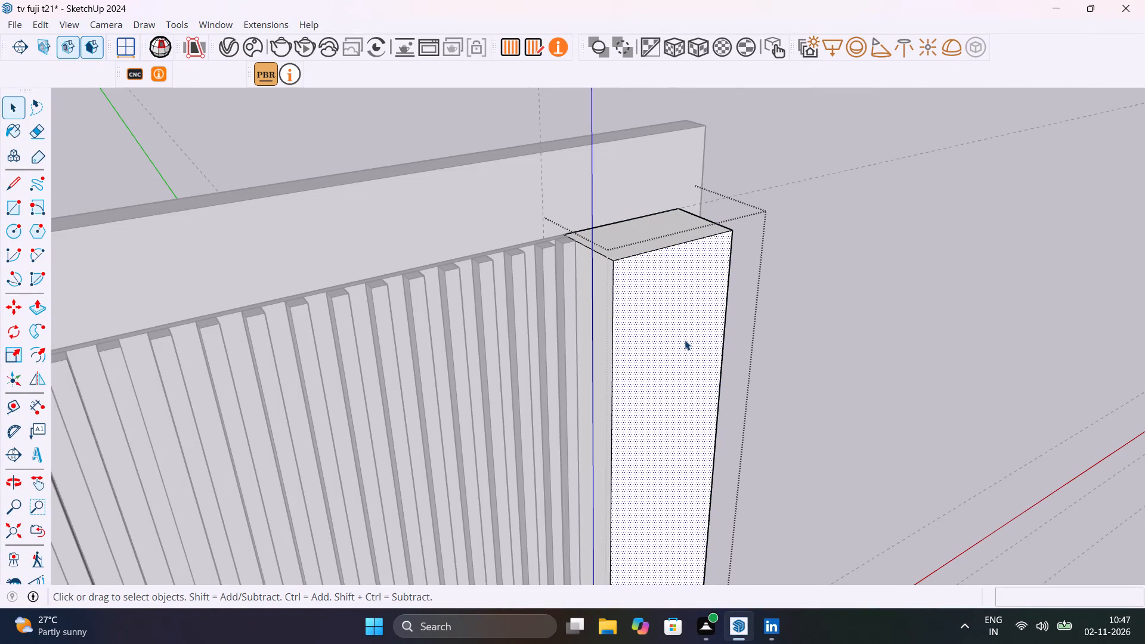
pyautogui.keyDown('shift'); pyautogui.moveTo(685, 340); pyautogui.dragTo(717, 280, button='middle'); pyautogui.keyUp('shift')
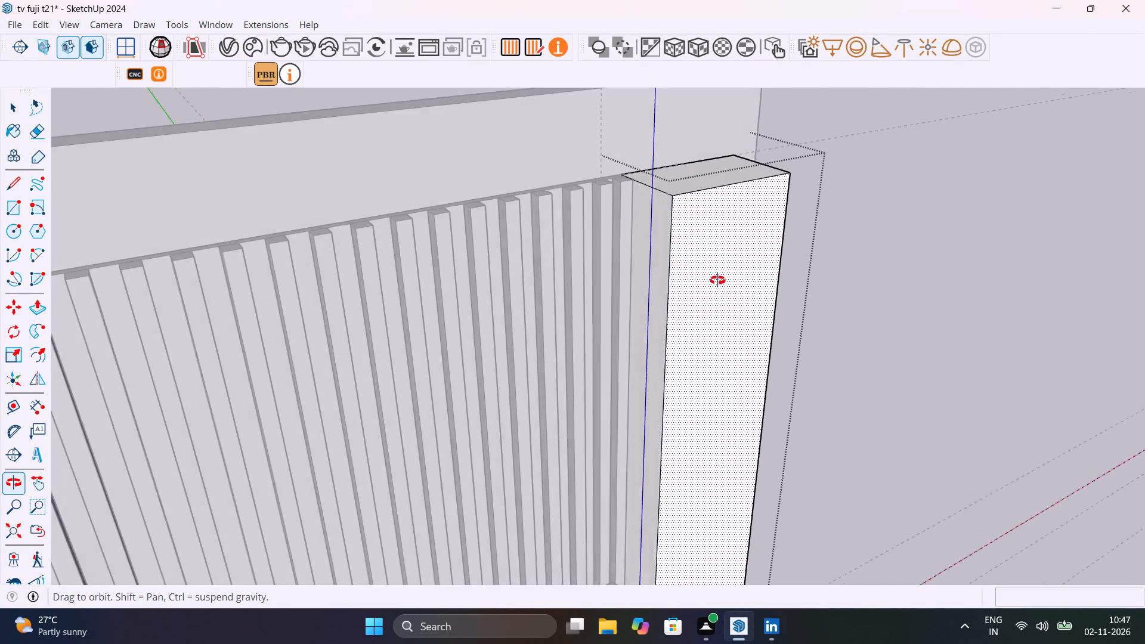
pyautogui.keyDown('shift'); pyautogui.moveTo(717, 280); pyautogui.dragTo(578, 332, button='middle'); pyautogui.keyUp('shift')
pyautogui.scroll(14, 667, 243)
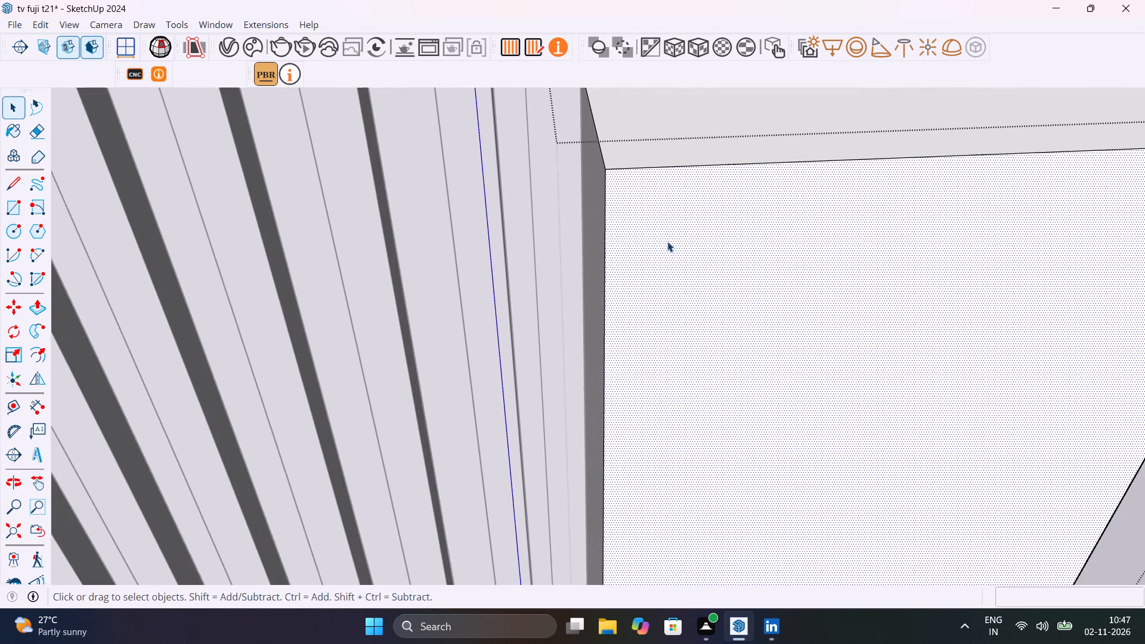
pyautogui.click(605, 312)
pyautogui.press('m')
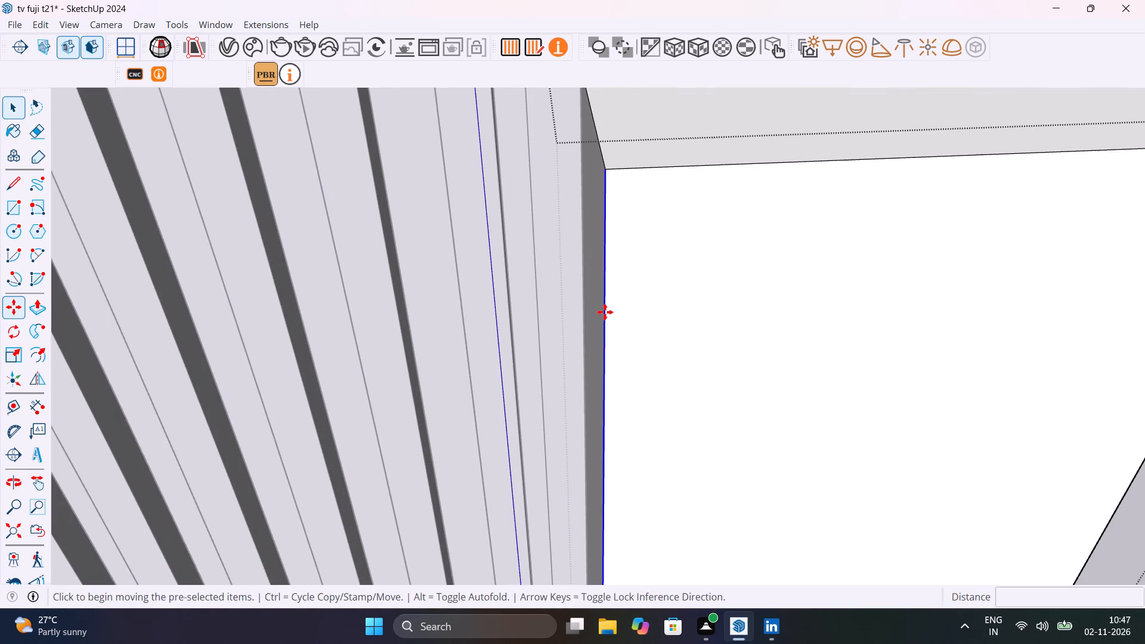
pyautogui.click(609, 171)
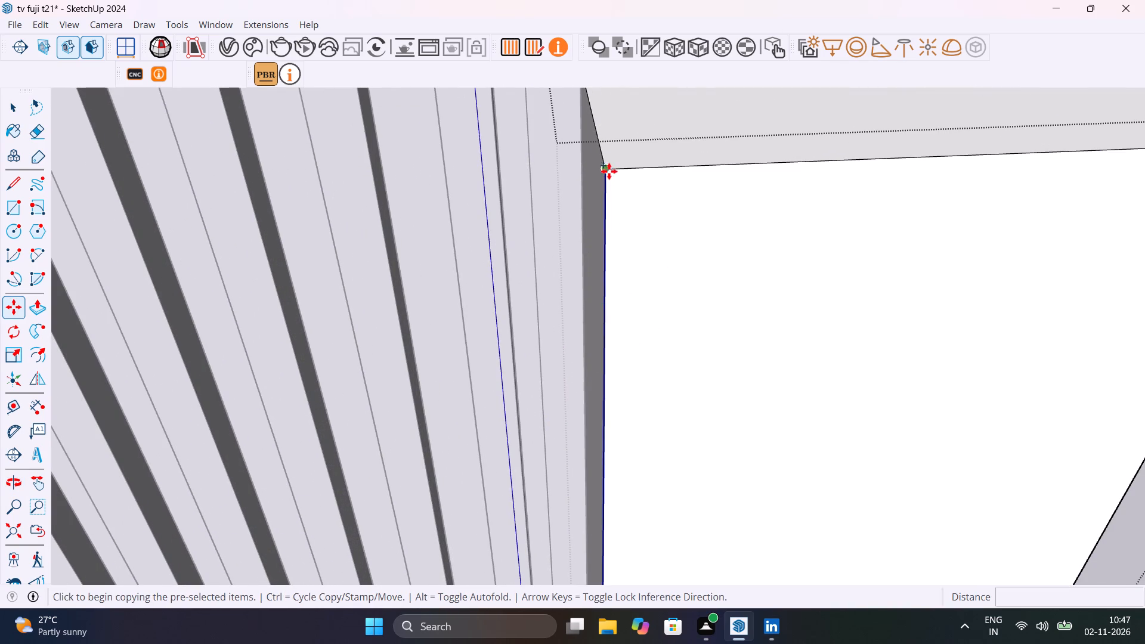
pyautogui.write('1"')
pyautogui.press('Return')
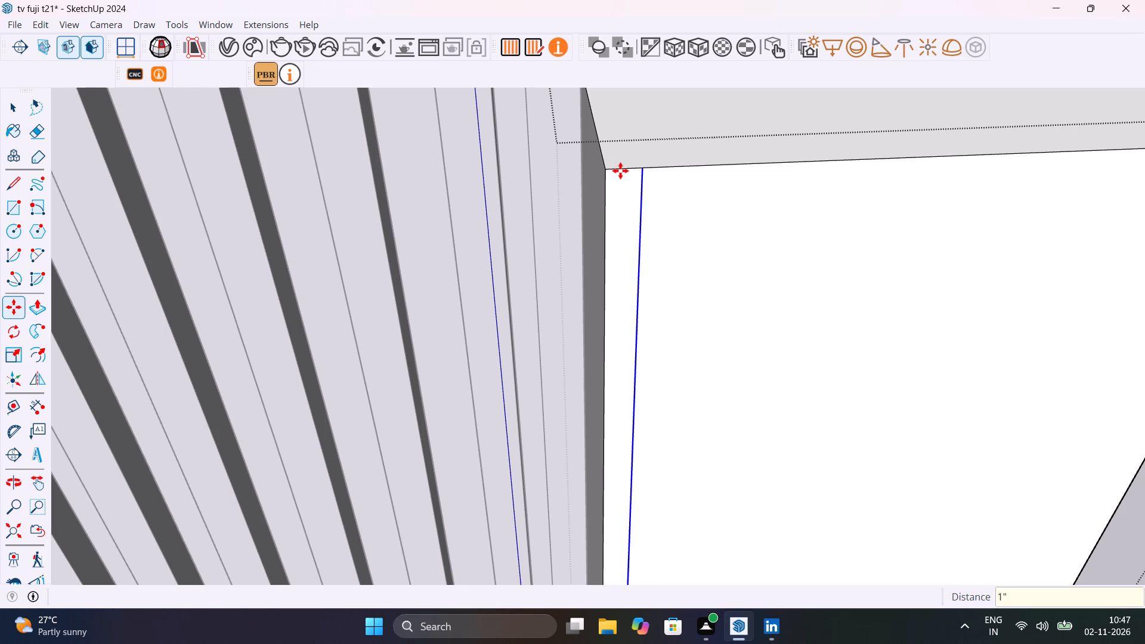
# Make the 1" wide strip on the column's front face, with its edges, into a component.
pyautogui.press('space')
pyautogui.doubleClick(626, 200)
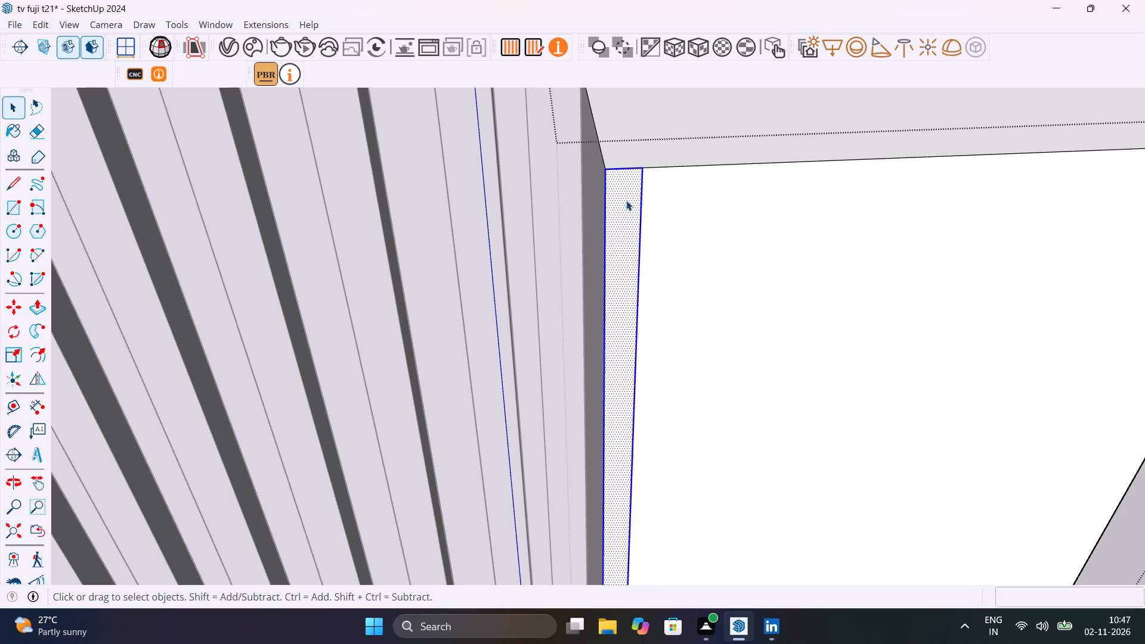
pyautogui.rightClick(626, 200)
pyautogui.click(679, 313)
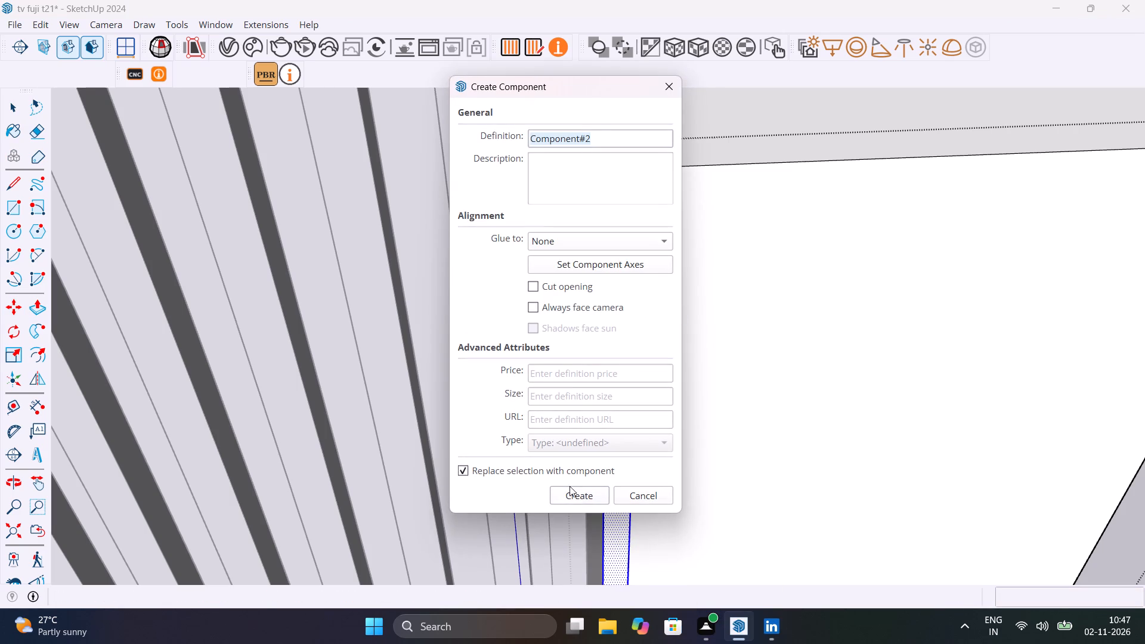
pyautogui.click(583, 490)
# Copy the 1" strip component to the far edge of the column's front face and divide the span into 15 equal intervals.
pyautogui.press('m')
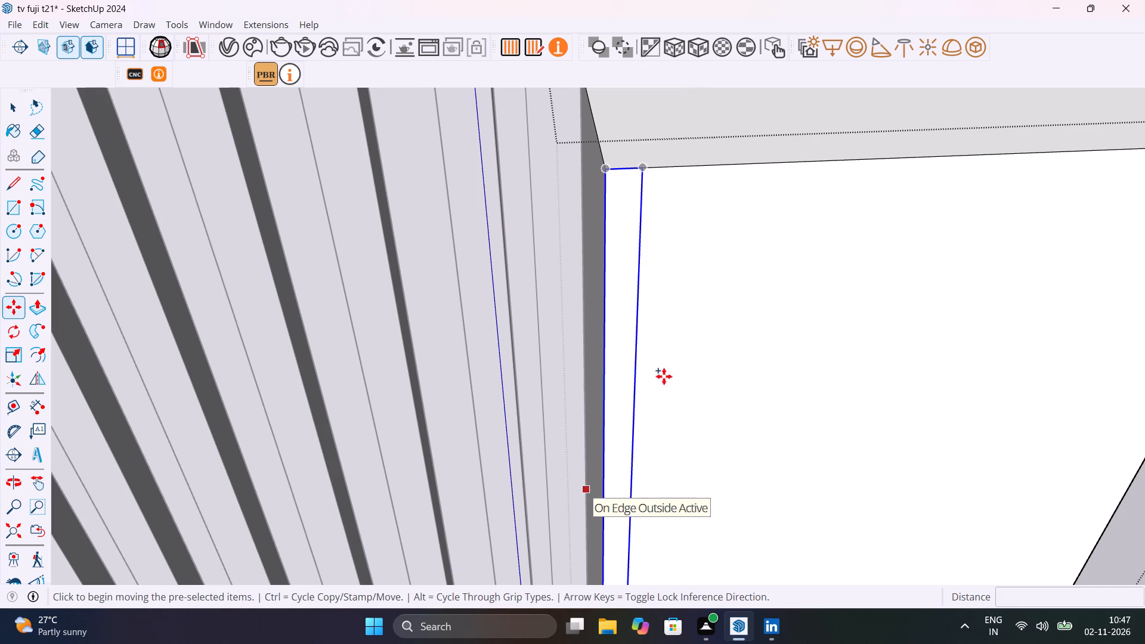
pyautogui.click(642, 168)
pyautogui.scroll(-10, 743, 169)
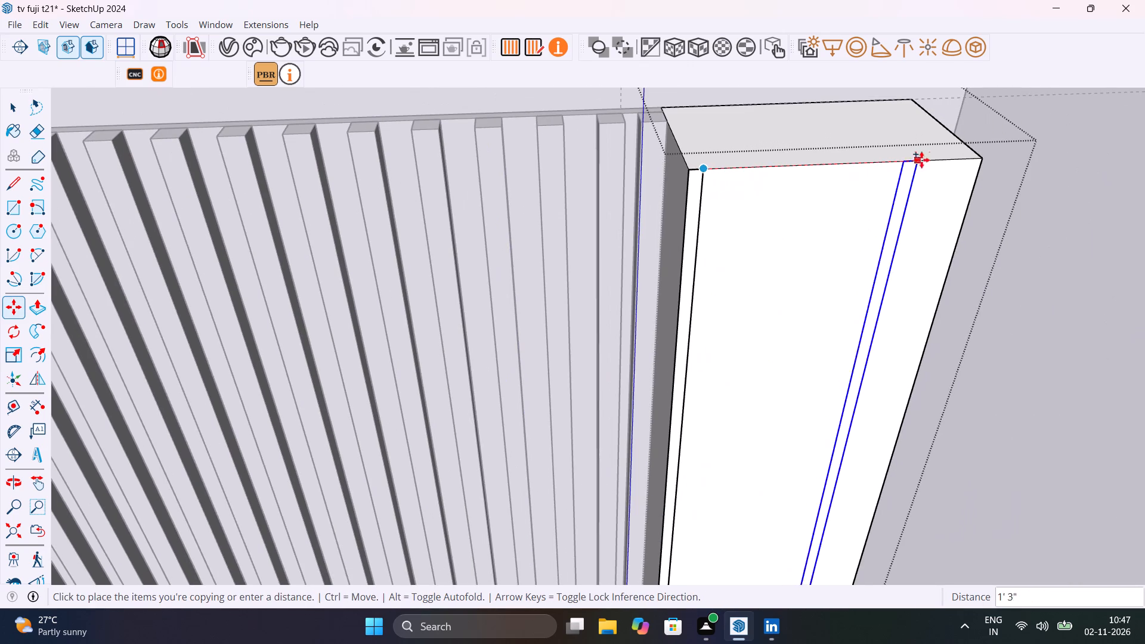
pyautogui.keyDown('shift'); pyautogui.moveTo(953, 186); pyautogui.dragTo(669, 326, button='middle'); pyautogui.keyUp('shift')
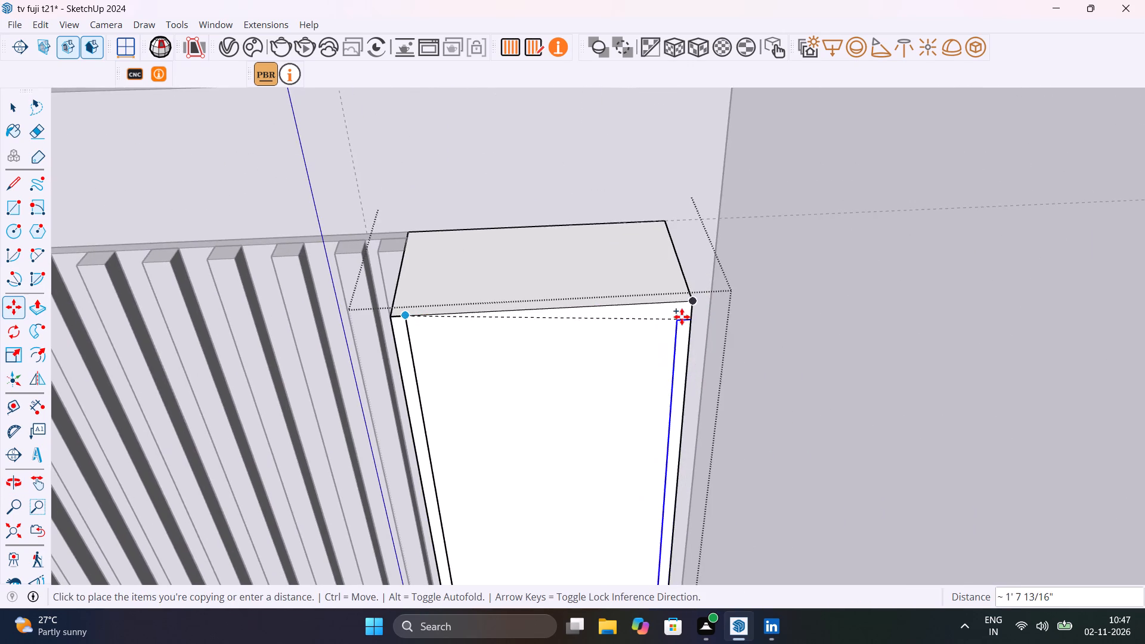
pyautogui.scroll(10, 682, 314)
pyautogui.click(714, 278)
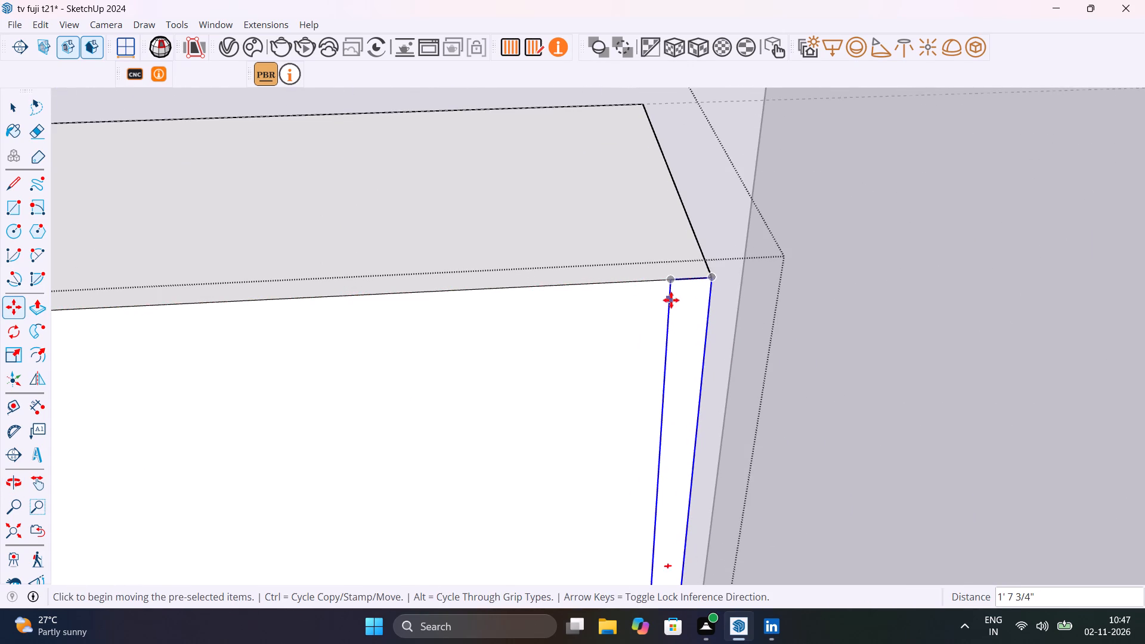
pyautogui.scroll(-14, 671, 300)
pyautogui.moveTo(605, 339); pyautogui.dragTo(711, 270, button='middle')
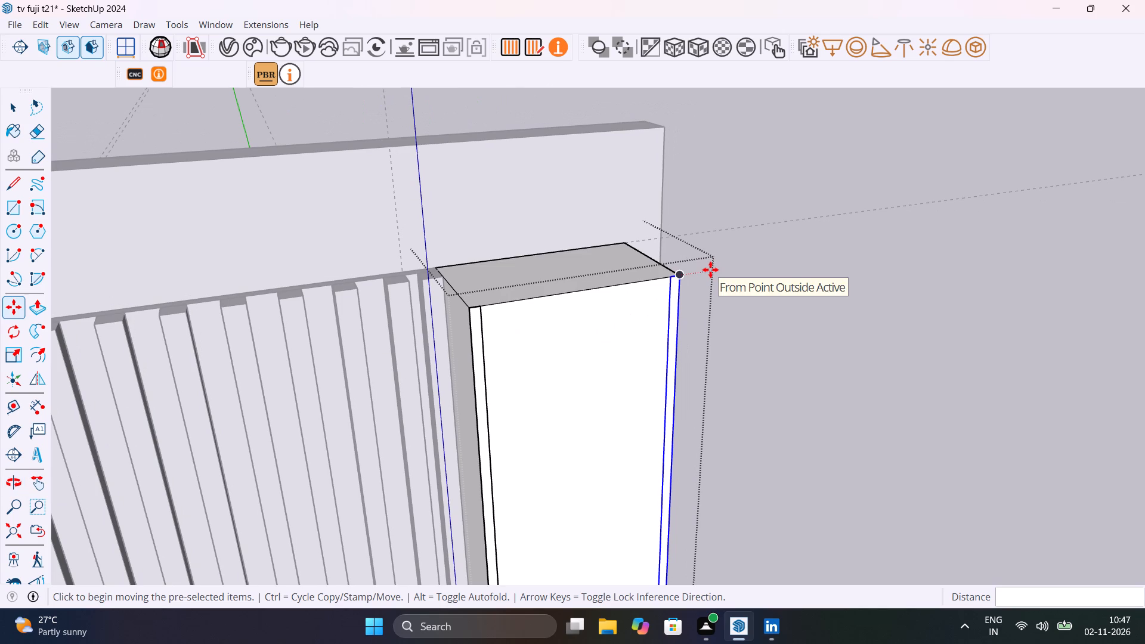
pyautogui.write('15/')
pyautogui.press('Return')
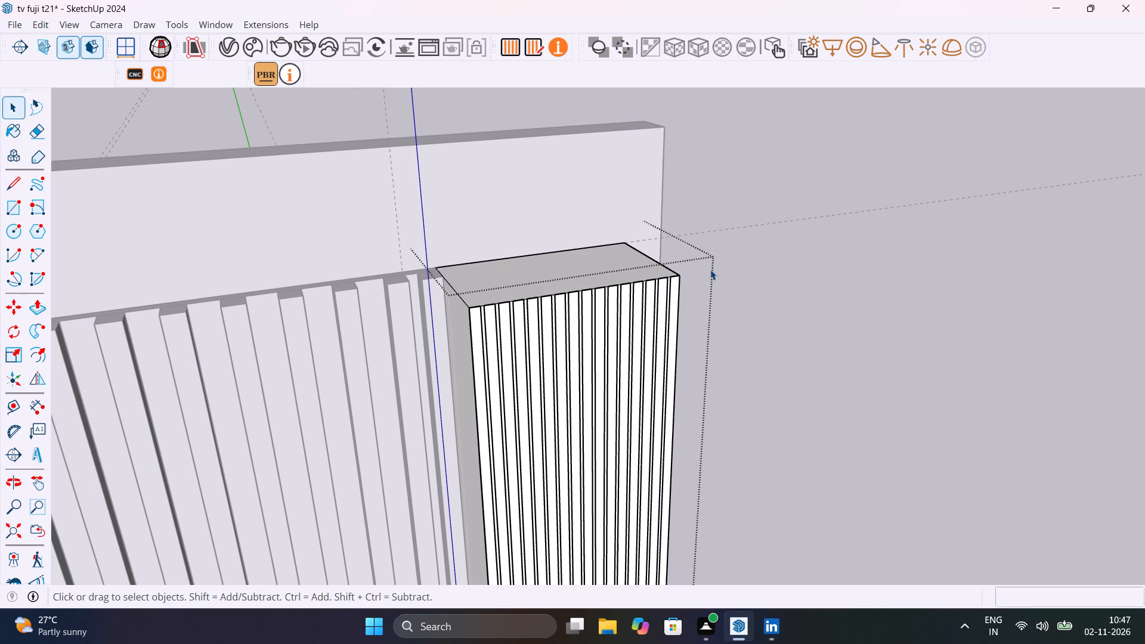
pyautogui.press('space')
# Open the first front strip component, extrude its face outward 1", and leave the component's editing.
pyautogui.scroll(10, 431, 306)
pyautogui.click(566, 405)
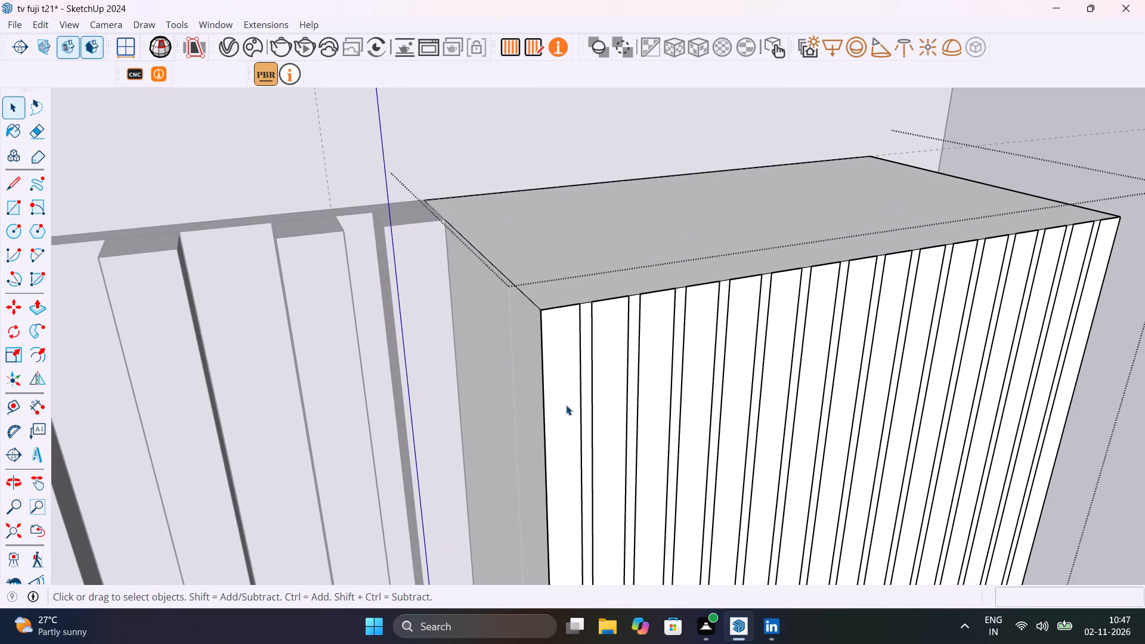
pyautogui.doubleClick(566, 405)
pyautogui.click(566, 405)
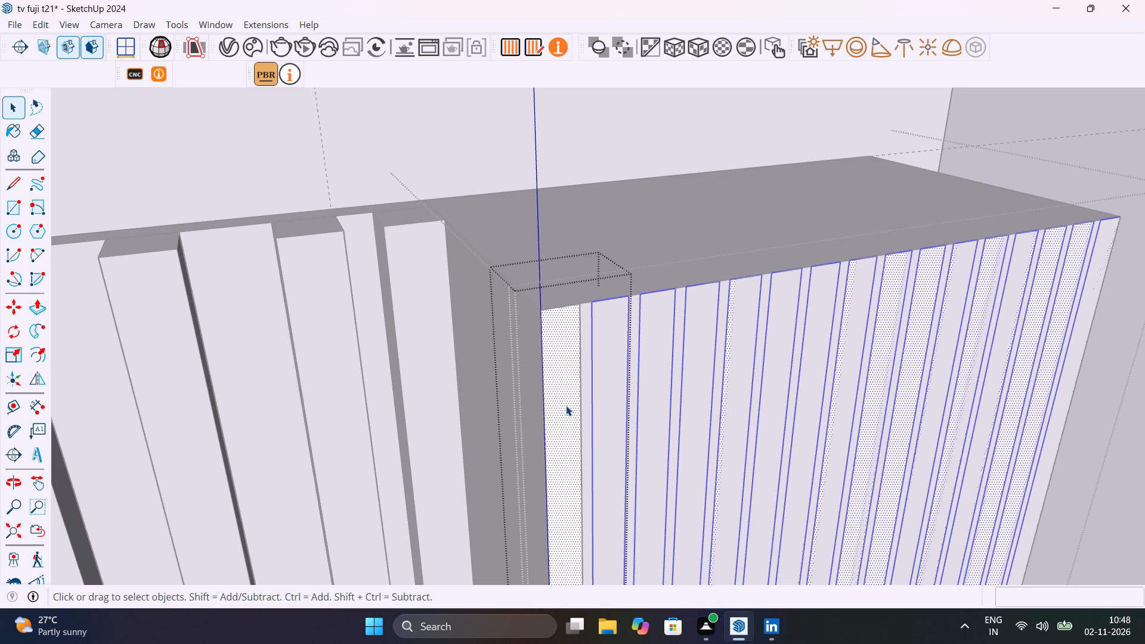
pyautogui.press('p')
pyautogui.click(566, 405)
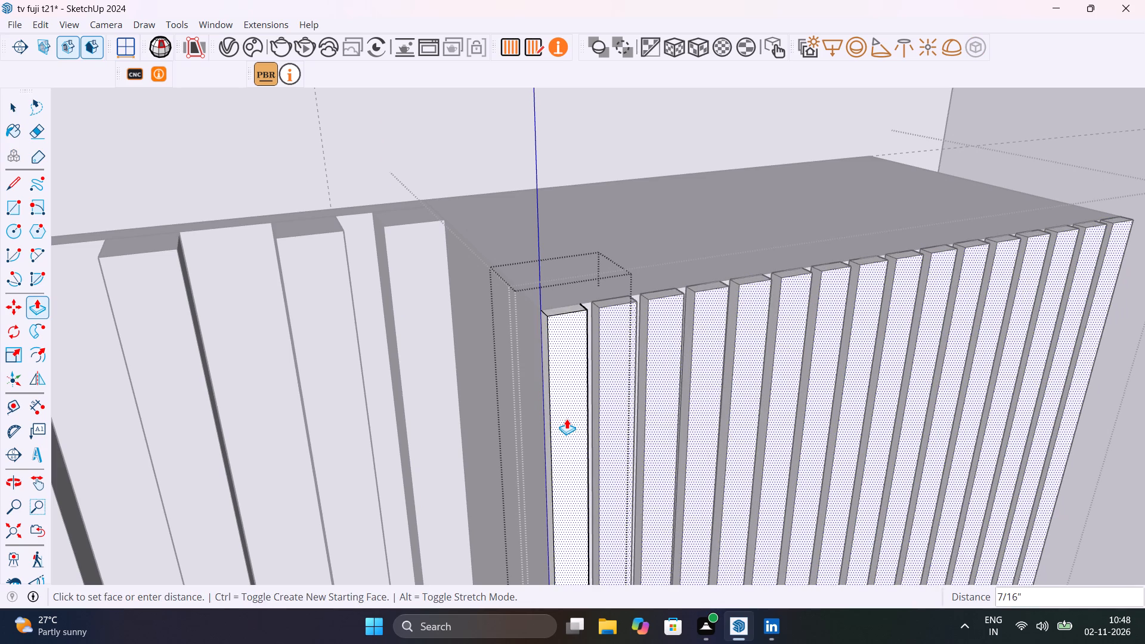
pyautogui.write('1"')
pyautogui.press('Return')
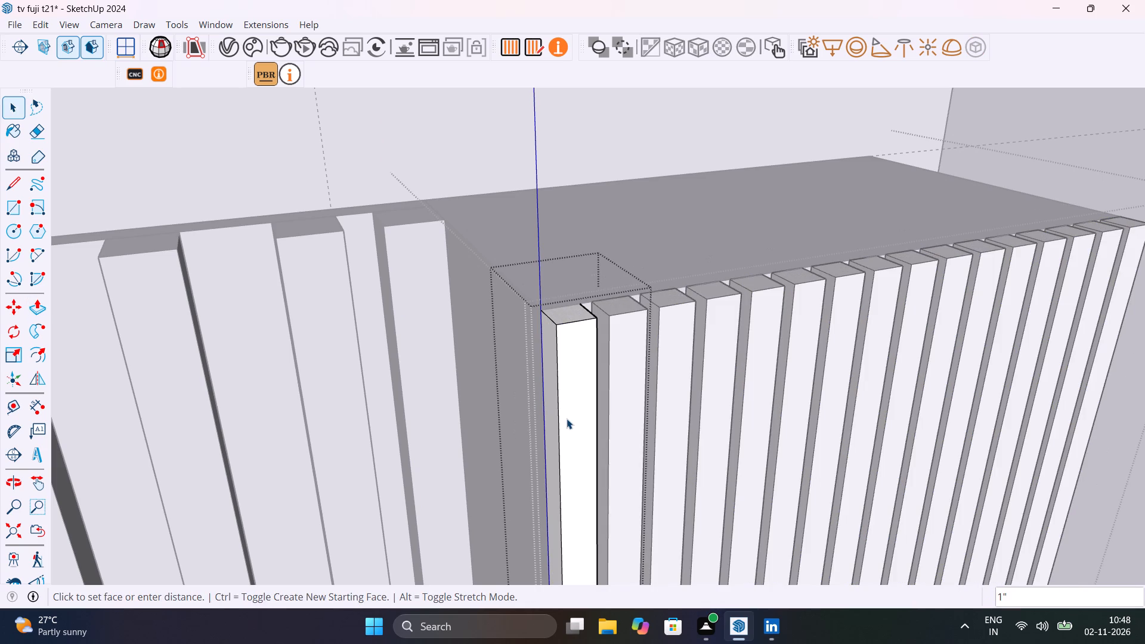
pyautogui.press('space')
pyautogui.scroll(-9, 766, 354)
pyautogui.click(1070, 218)
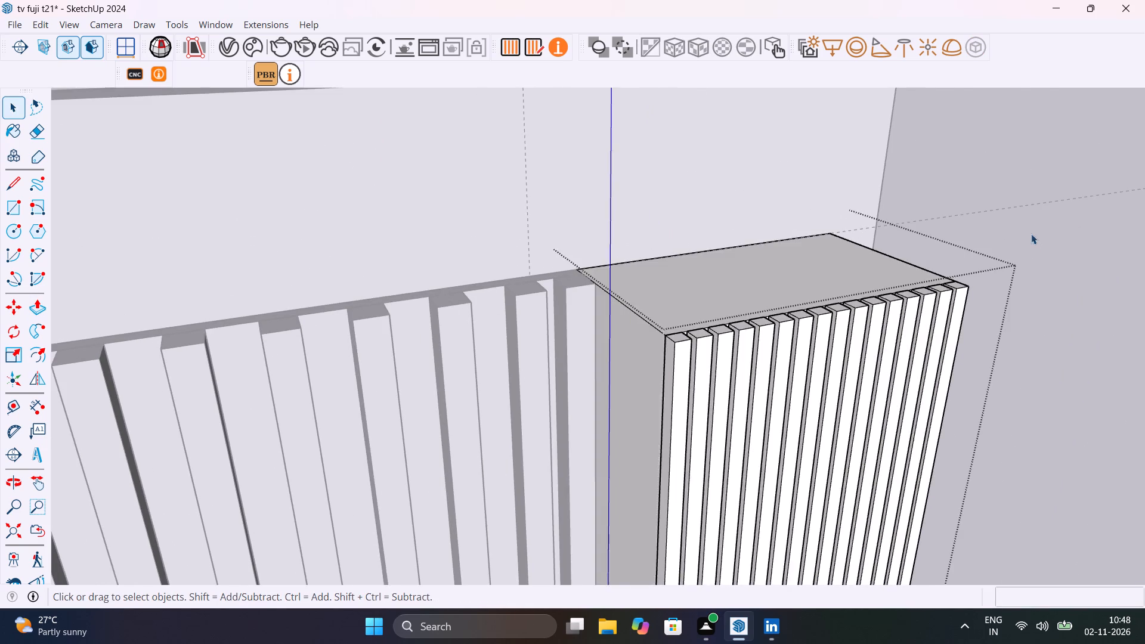
# Examine the side column's fluted front alongside the slatted panel from several angles, and leave the column's editing.
pyautogui.scroll(-6, 1031, 234)
pyautogui.keyDown('shift'); pyautogui.moveTo(867, 320); pyautogui.dragTo(940, 317, button='middle'); pyautogui.keyUp('shift')
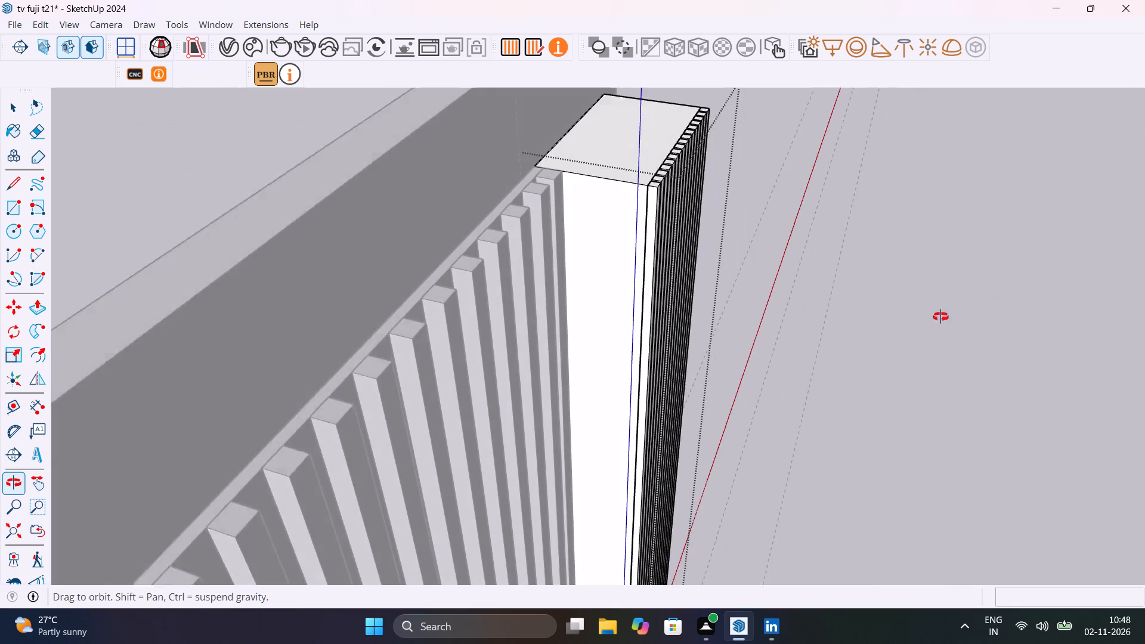
pyautogui.keyDown('shift'); pyautogui.moveTo(940, 317); pyautogui.dragTo(941, 329, button='middle'); pyautogui.keyUp('shift')
pyautogui.scroll(-5, 622, 236)
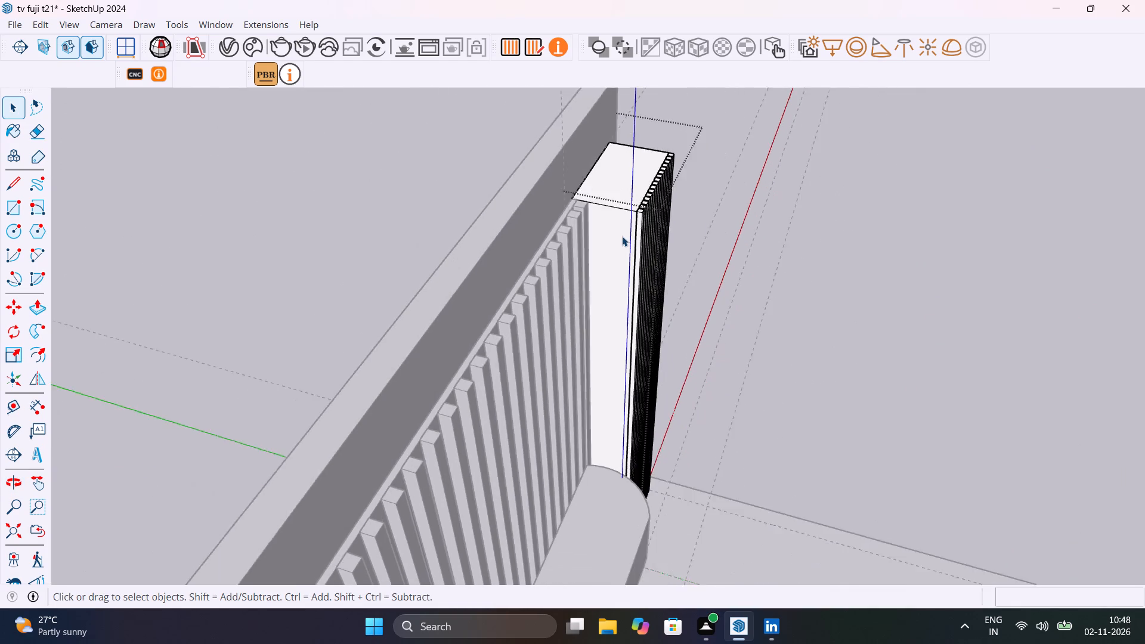
pyautogui.scroll(-4, 622, 236)
pyautogui.moveTo(638, 278); pyautogui.dragTo(536, 162, button='middle')
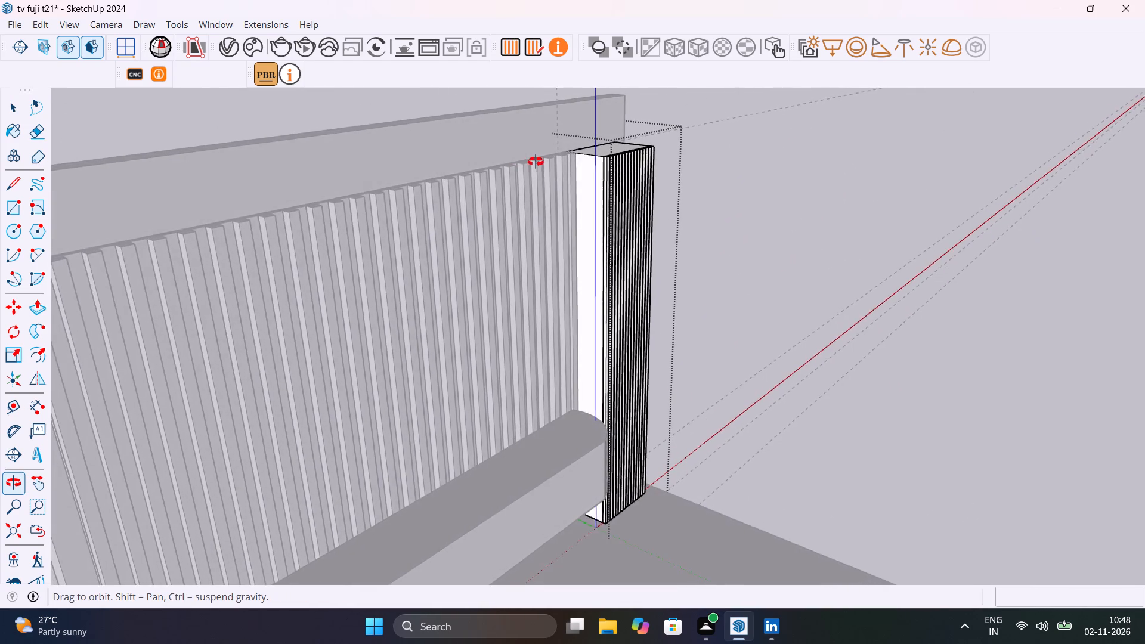
pyautogui.moveTo(536, 162); pyautogui.dragTo(600, 230, button='middle')
pyautogui.click(941, 204)
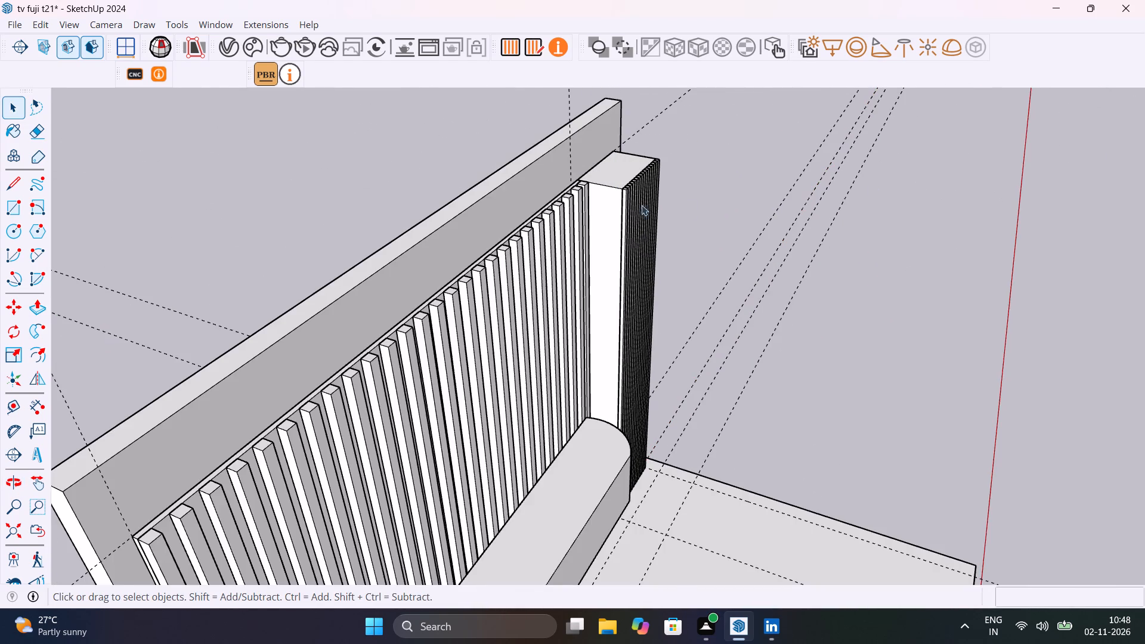
# Open the side column and copy the front vertical edge of its slat-facing side 1" back across that face.
pyautogui.scroll(12, 626, 208)
pyautogui.click(550, 230)
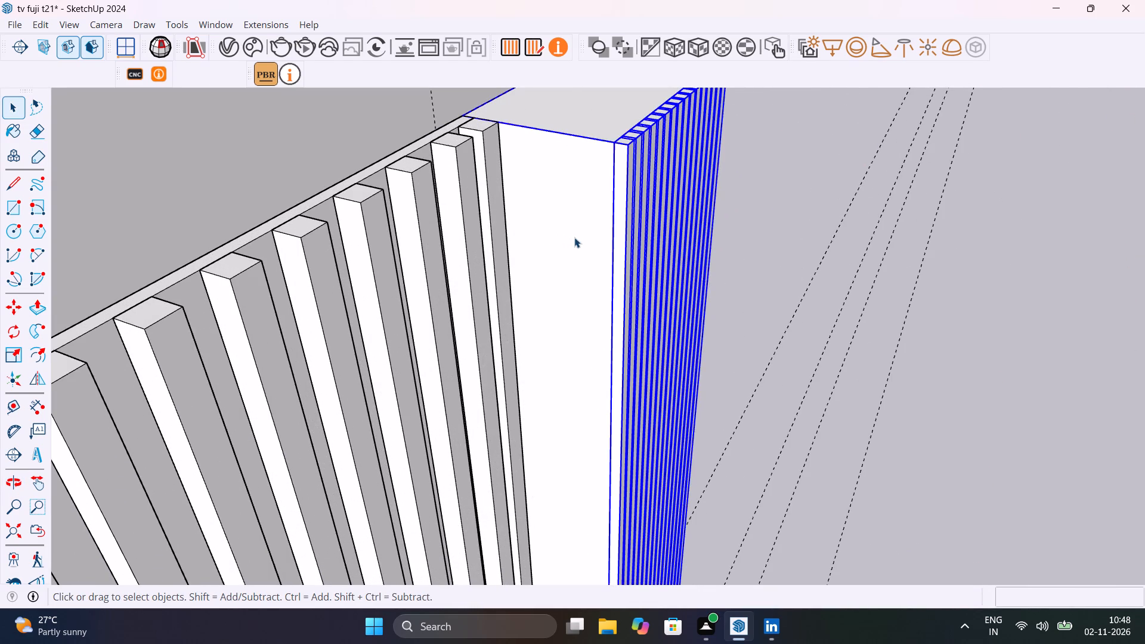
pyautogui.doubleClick(574, 236)
pyautogui.moveTo(577, 236); pyautogui.dragTo(742, 397, button='middle')
pyautogui.scroll(7, 565, 175)
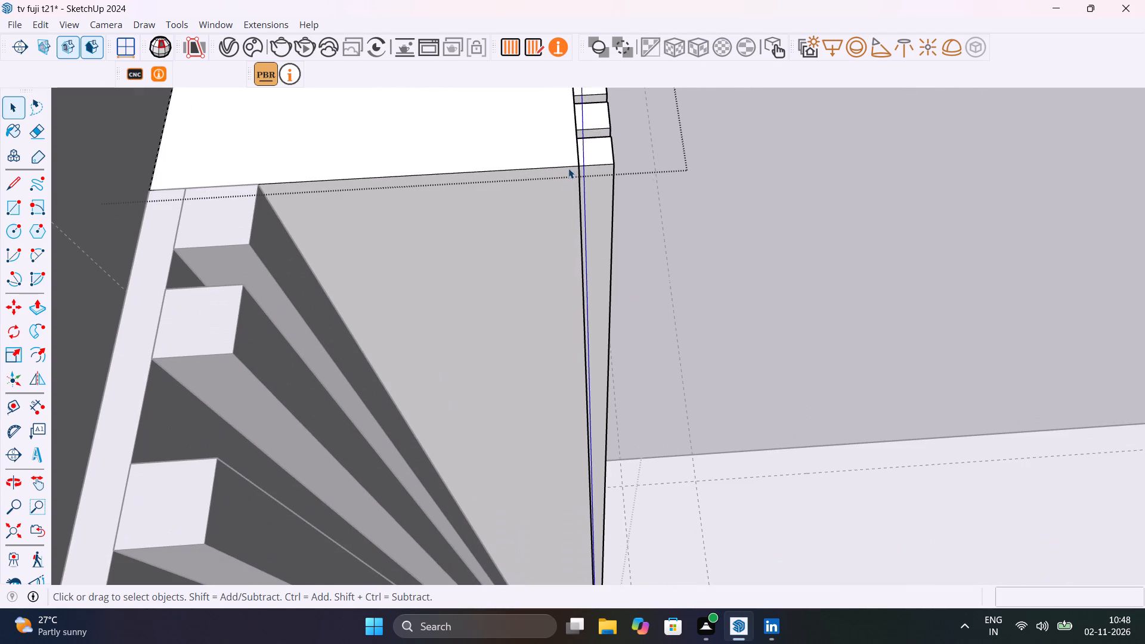
pyautogui.click(578, 201)
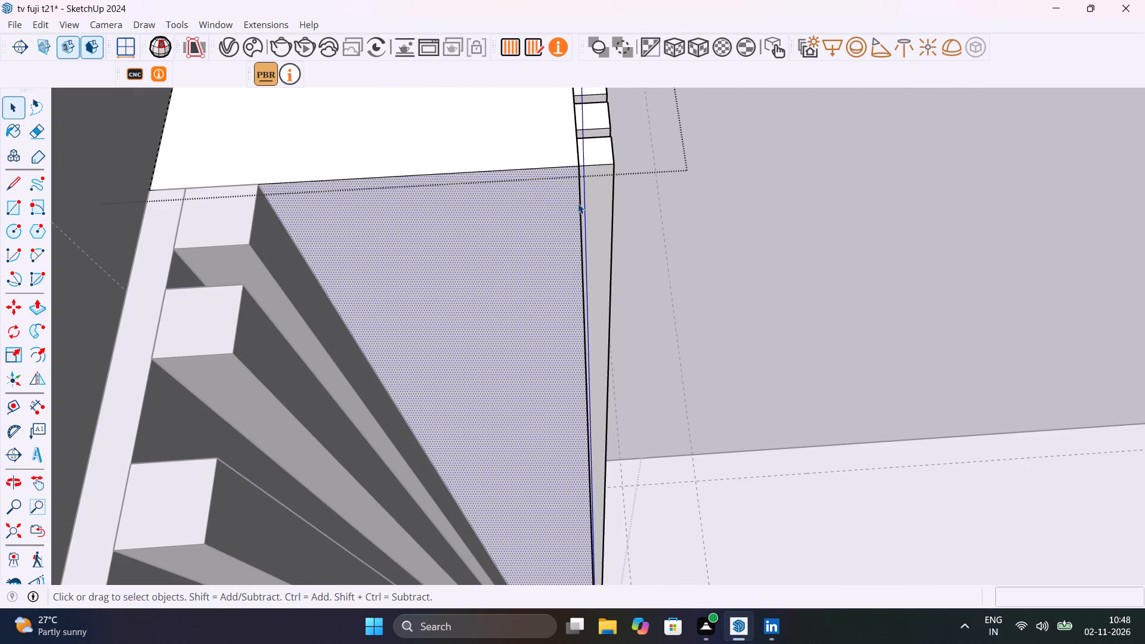
pyautogui.click(581, 213)
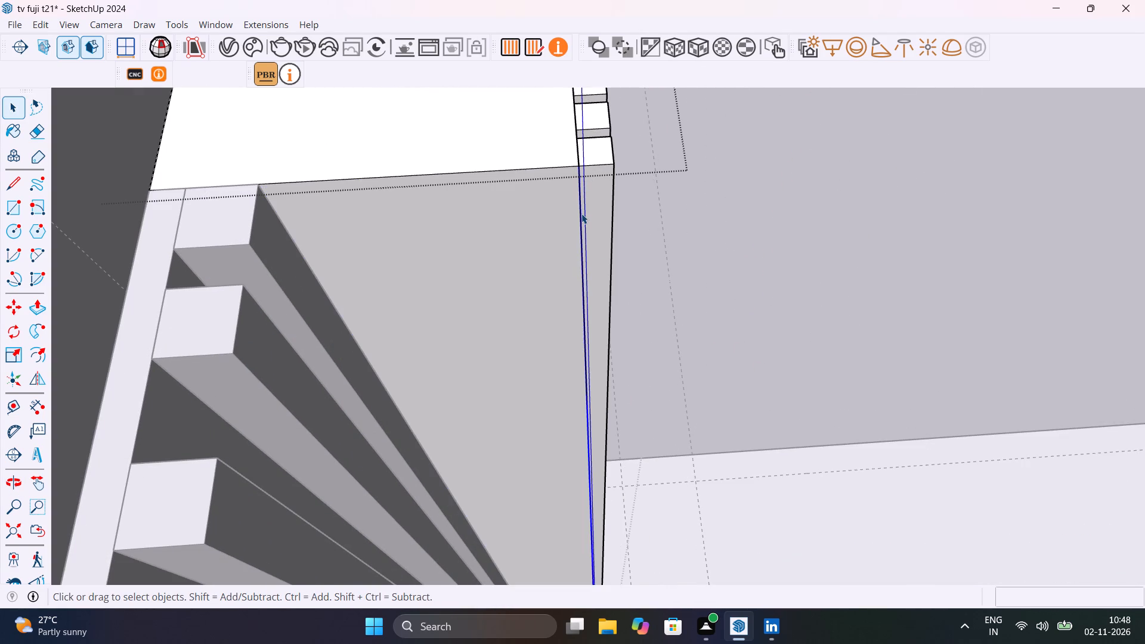
pyautogui.moveTo(581, 213); pyautogui.dragTo(587, 197, button='middle')
pyautogui.scroll(3, 581, 177)
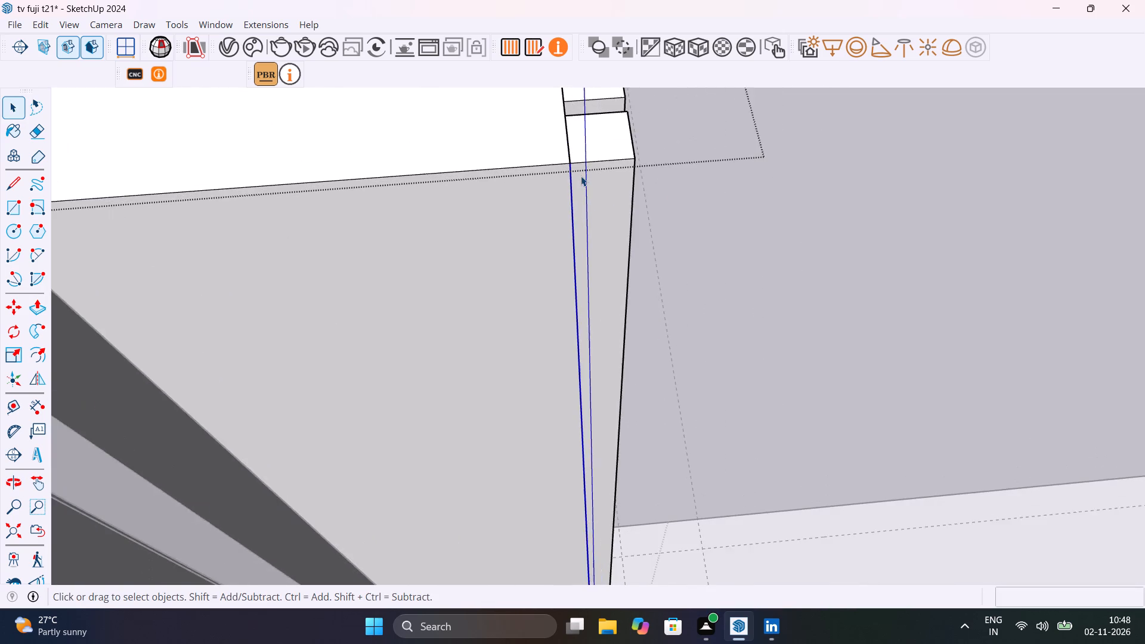
pyautogui.scroll(8, 581, 176)
pyautogui.press('m')
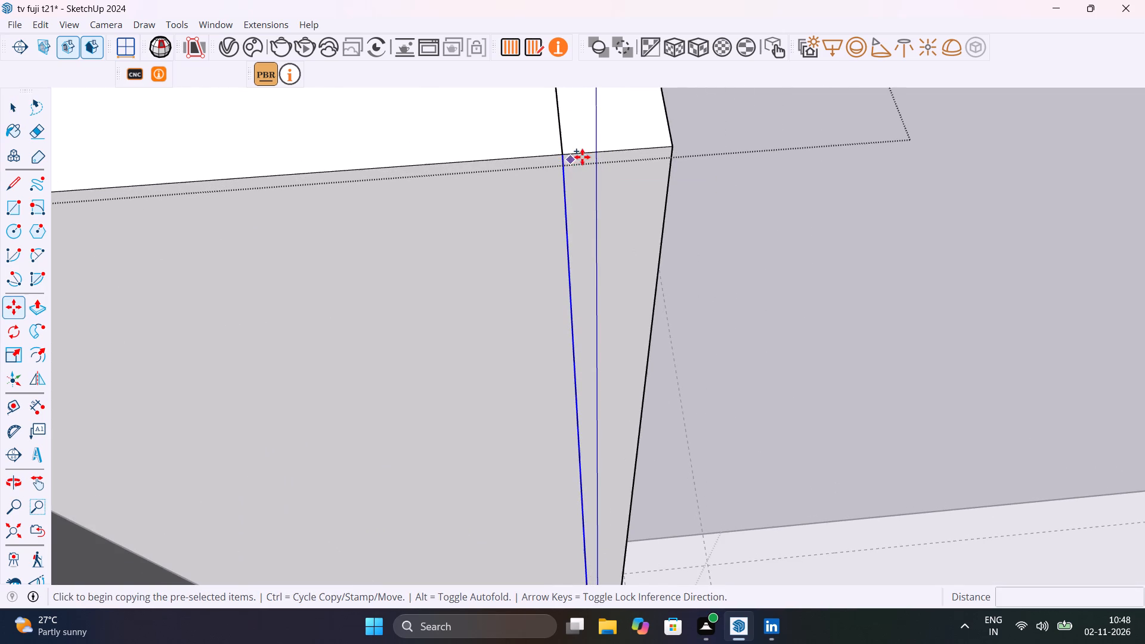
pyautogui.click(562, 159)
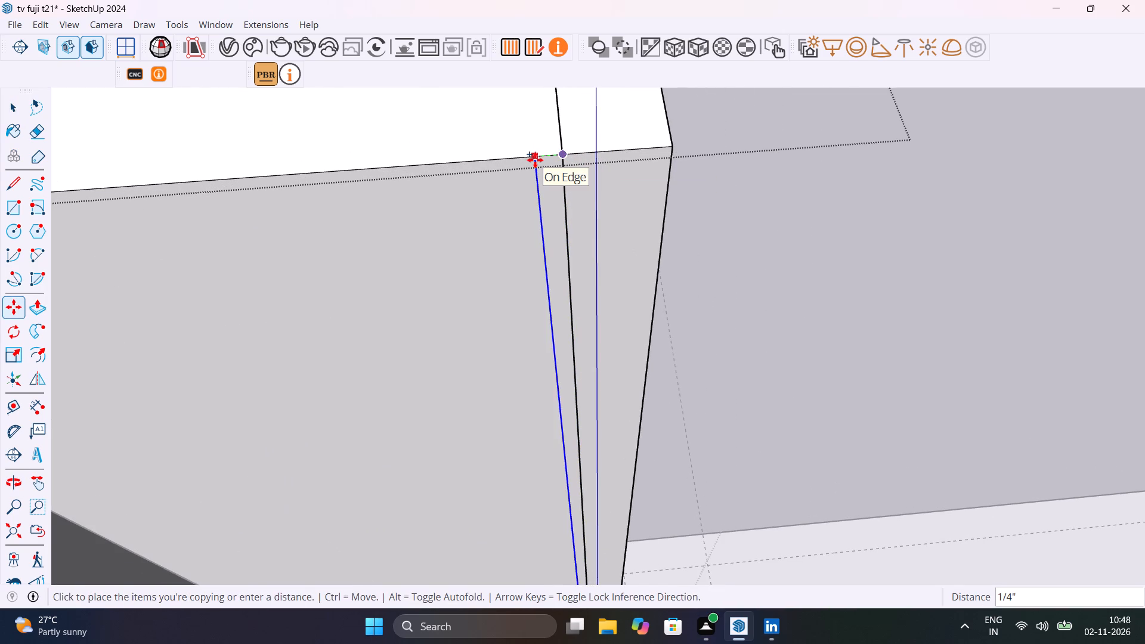
pyautogui.write('1"')
pyautogui.press('Return')
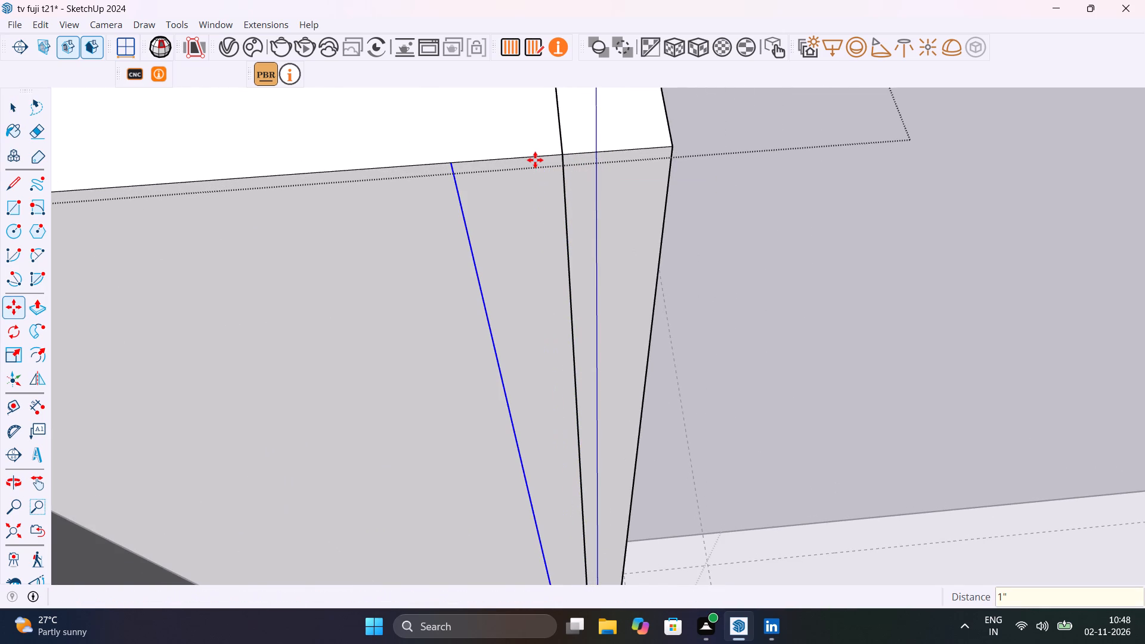
pyautogui.press('space')
# Make the 1" wide strip on the column's side face, with its edges, into a component.
pyautogui.doubleClick(511, 221)
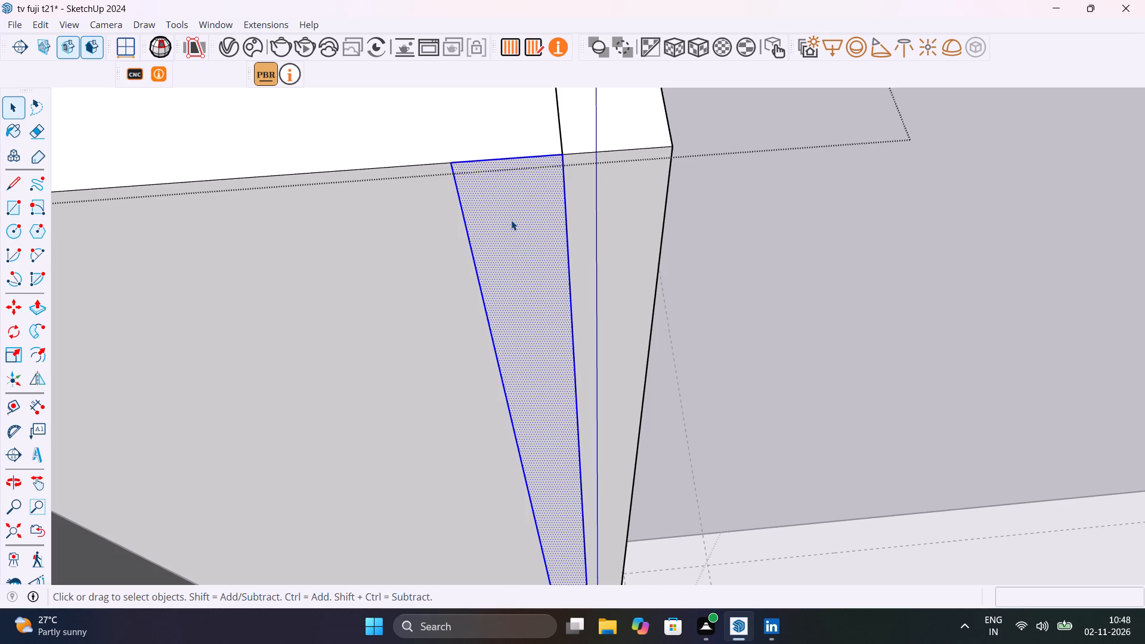
pyautogui.press('m')
pyautogui.press('space')
pyautogui.rightClick(511, 220)
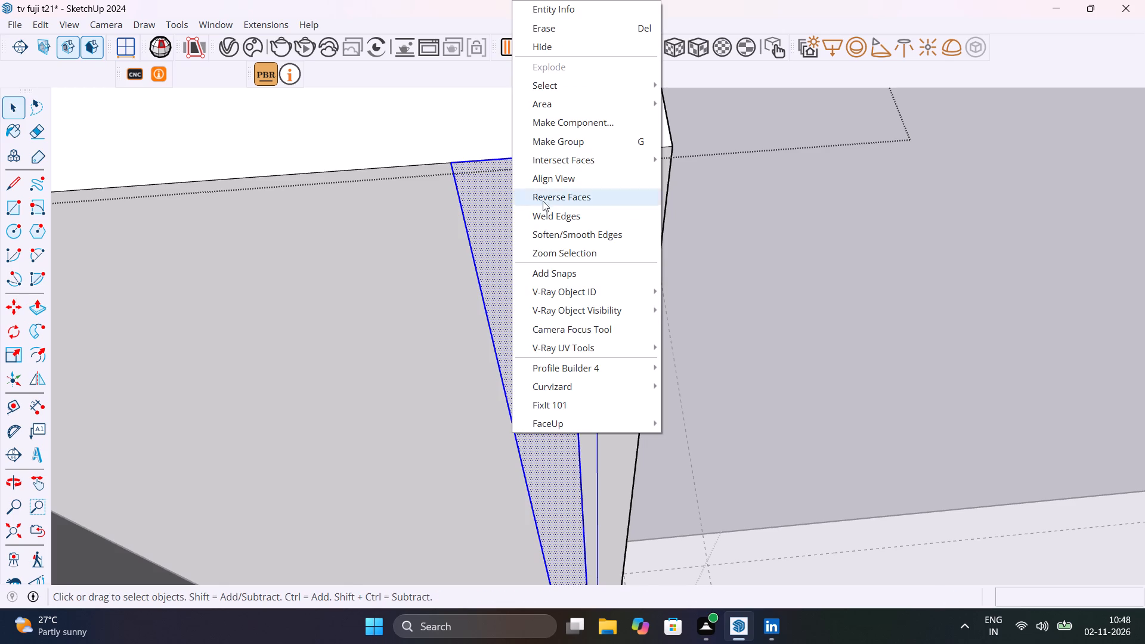
pyautogui.click(573, 121)
pyautogui.click(590, 496)
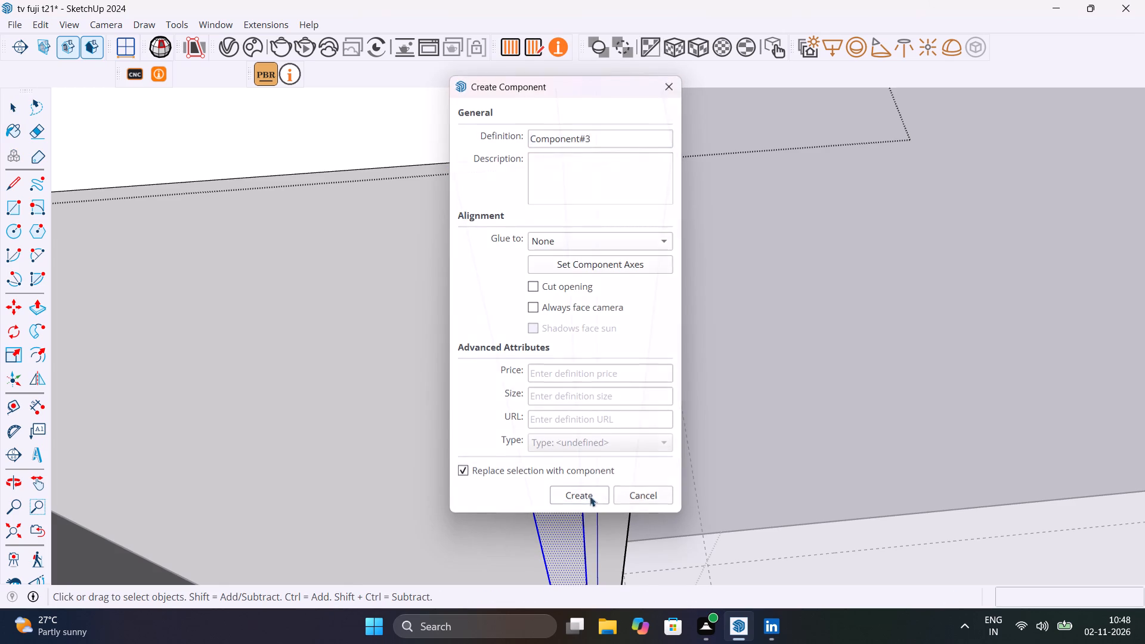
# Copy the side strip component 8" back to the end slat's corner and divide the span into 5 equal intervals.
pyautogui.press('m')
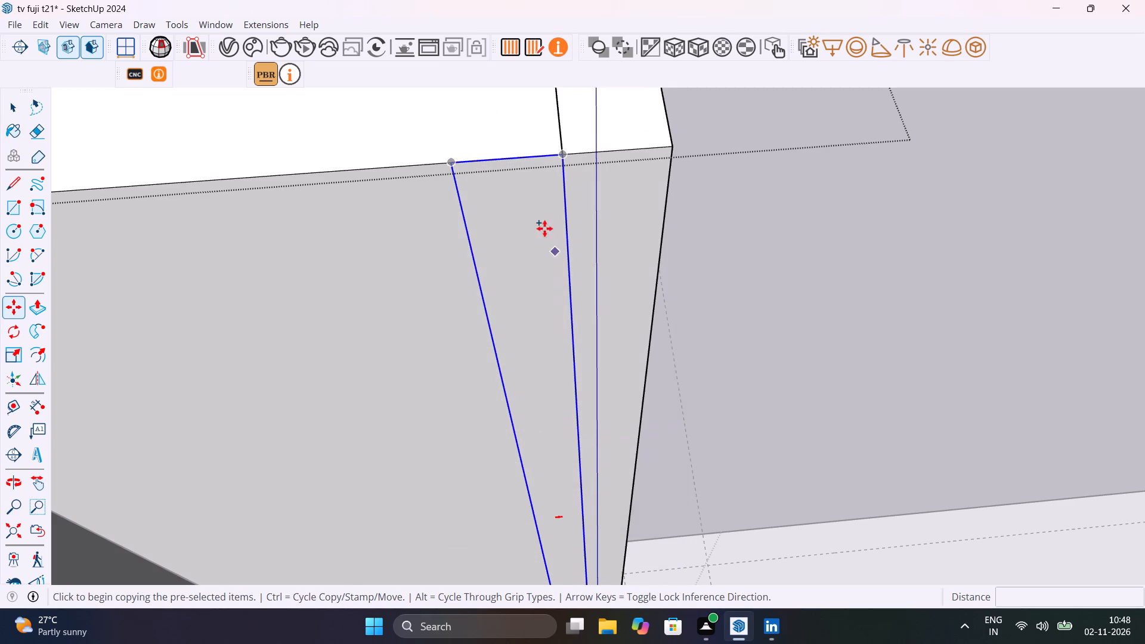
pyautogui.scroll(-5, 550, 234)
pyautogui.keyDown('shift'); pyautogui.moveTo(518, 227); pyautogui.dragTo(724, 290, button='middle'); pyautogui.keyUp('shift')
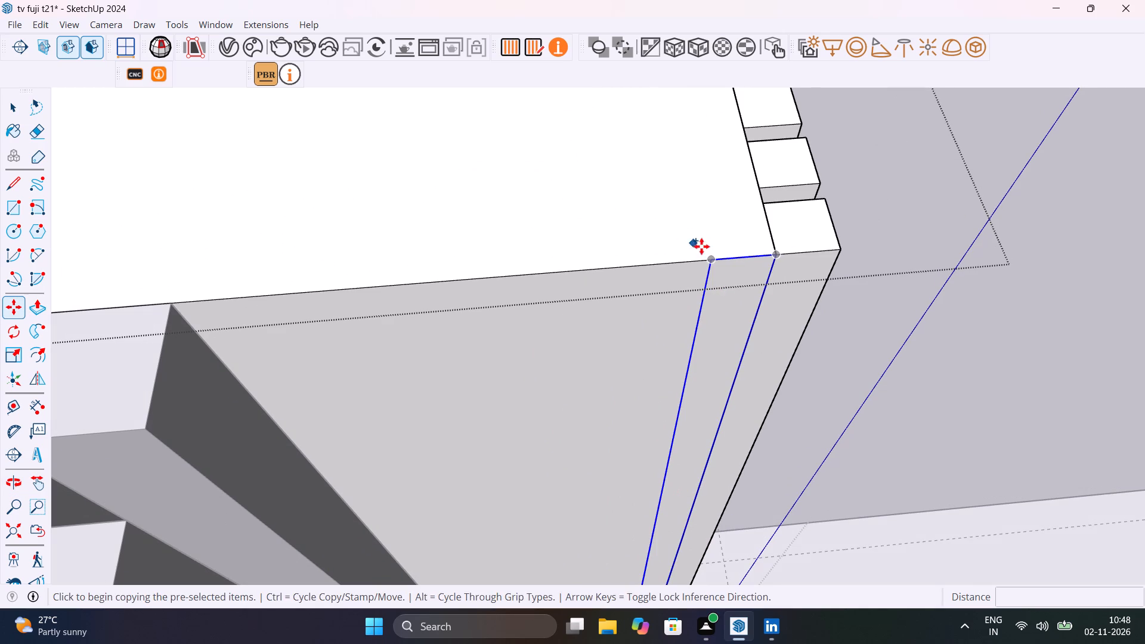
pyautogui.click(711, 258)
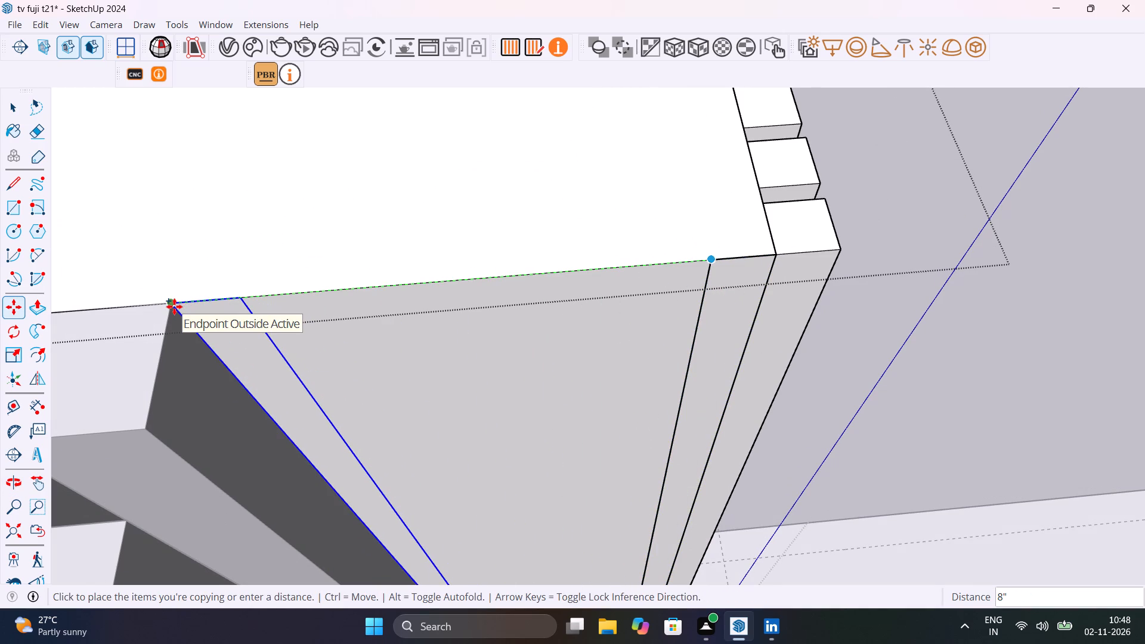
pyautogui.click(174, 306)
pyautogui.scroll(-4, 375, 364)
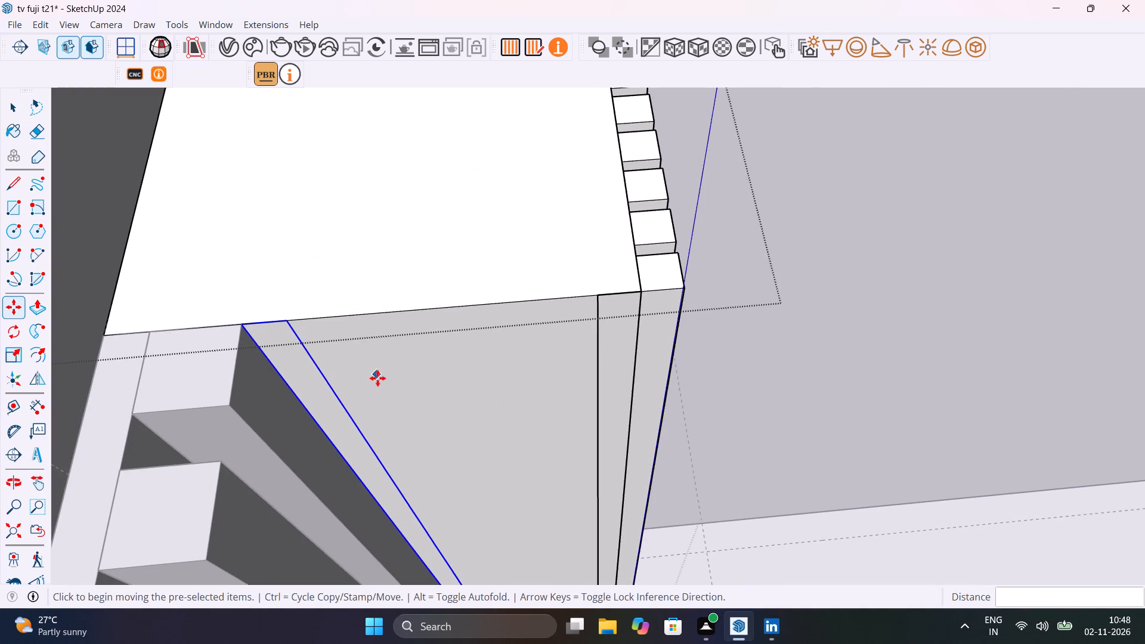
pyautogui.moveTo(380, 371); pyautogui.dragTo(432, 262, button='middle')
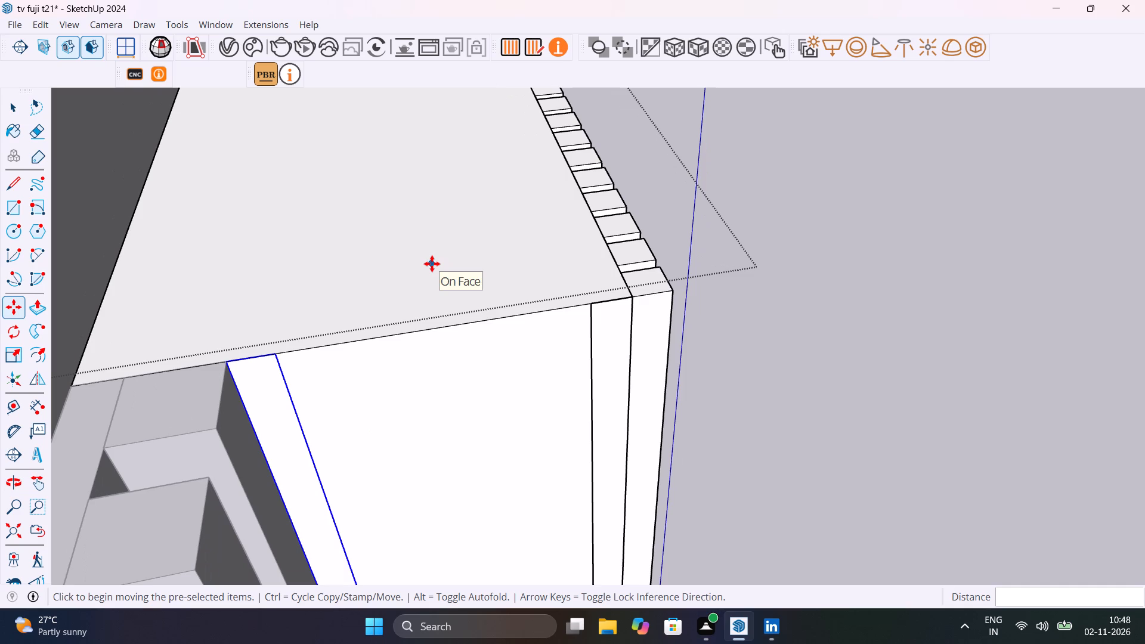
pyautogui.write('5/')
pyautogui.press('Return')
pyautogui.press('space')
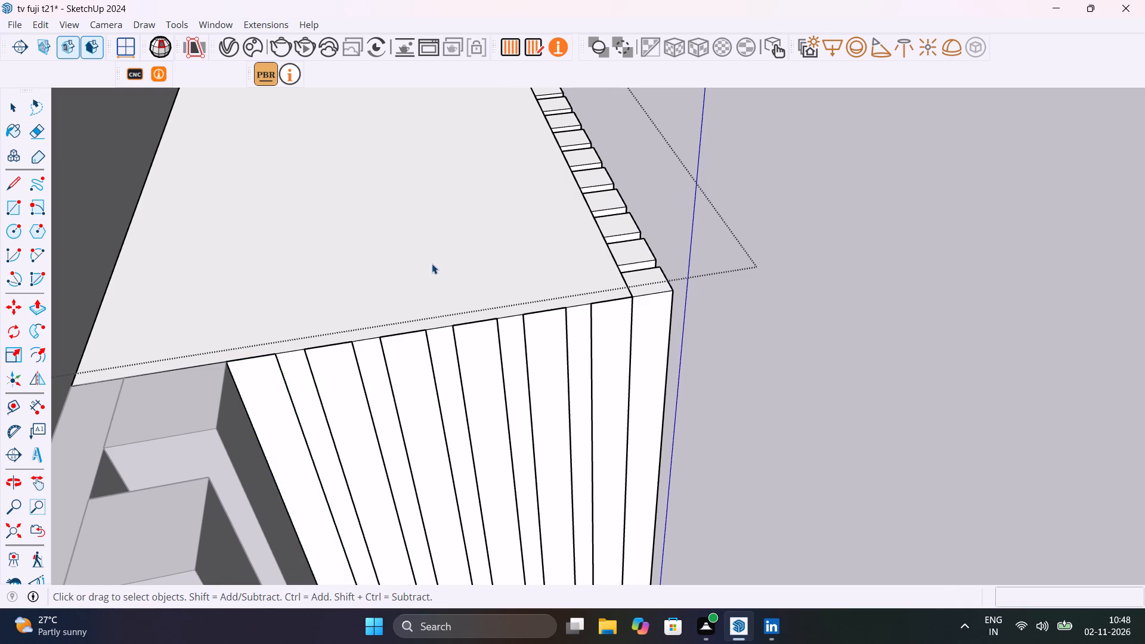
# Open the column's side strip component and pull its face out 2" to the adjacent slat's front corner, then leave the column's editing.
pyautogui.doubleClick(615, 343)
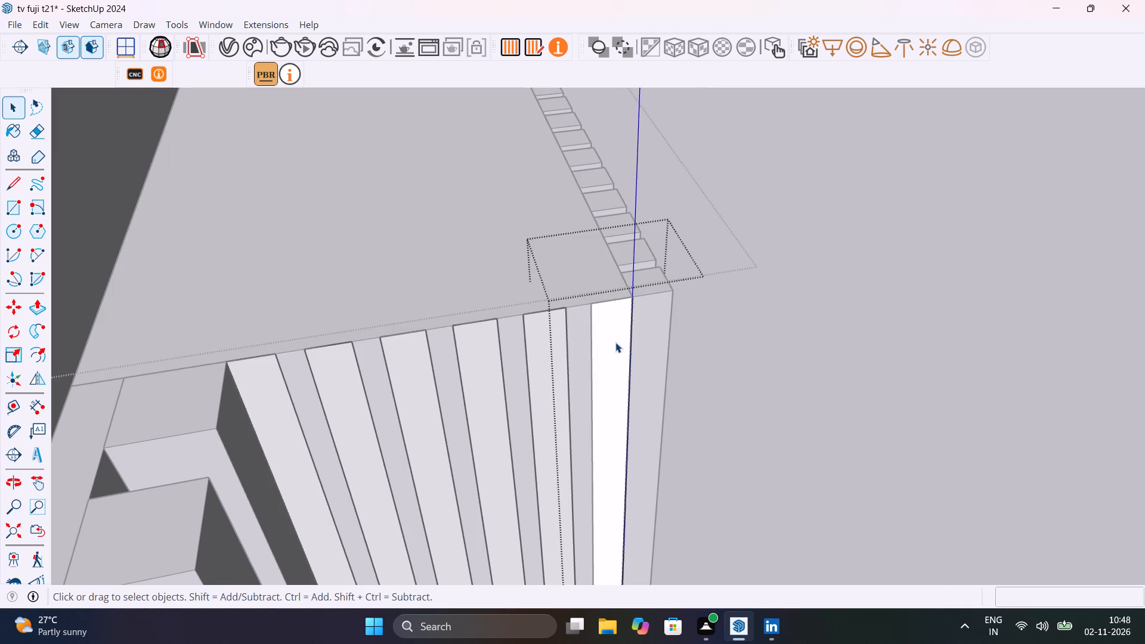
pyautogui.click(615, 342)
pyautogui.press('p')
pyautogui.click(615, 342)
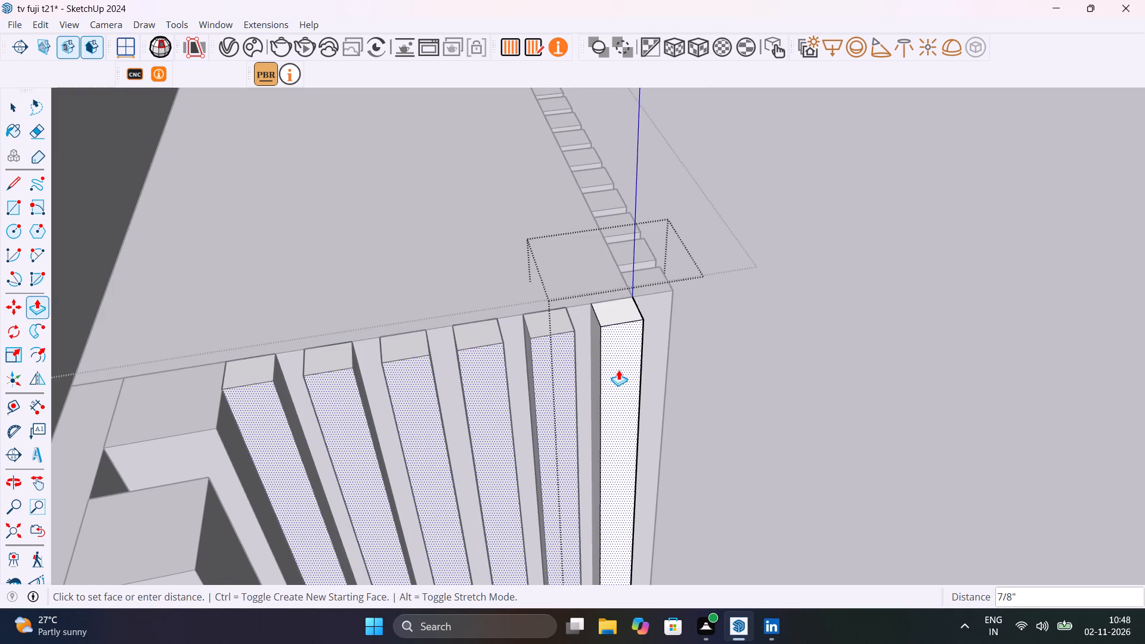
pyautogui.click(212, 423)
pyautogui.scroll(-11, 441, 405)
pyautogui.moveTo(536, 455); pyautogui.dragTo(295, 437, button='middle')
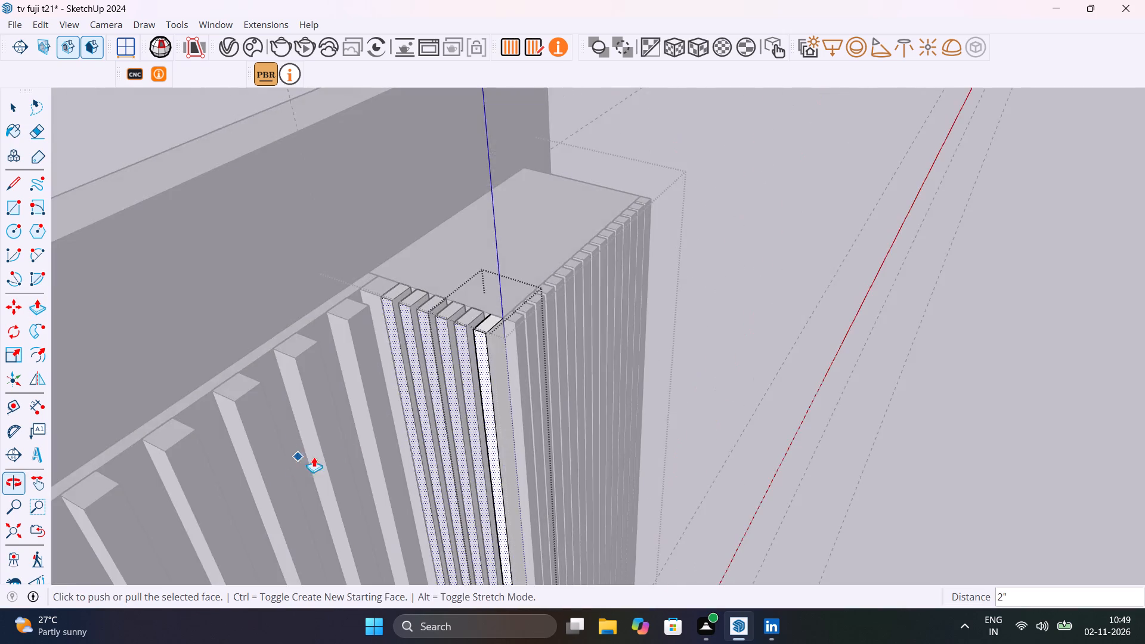
pyautogui.scroll(-13, 351, 444)
pyautogui.press('space')
pyautogui.click(572, 388)
pyautogui.keyDown('shift'); pyautogui.moveTo(572, 389); pyautogui.dragTo(710, 240, button='middle'); pyautogui.keyUp('shift')
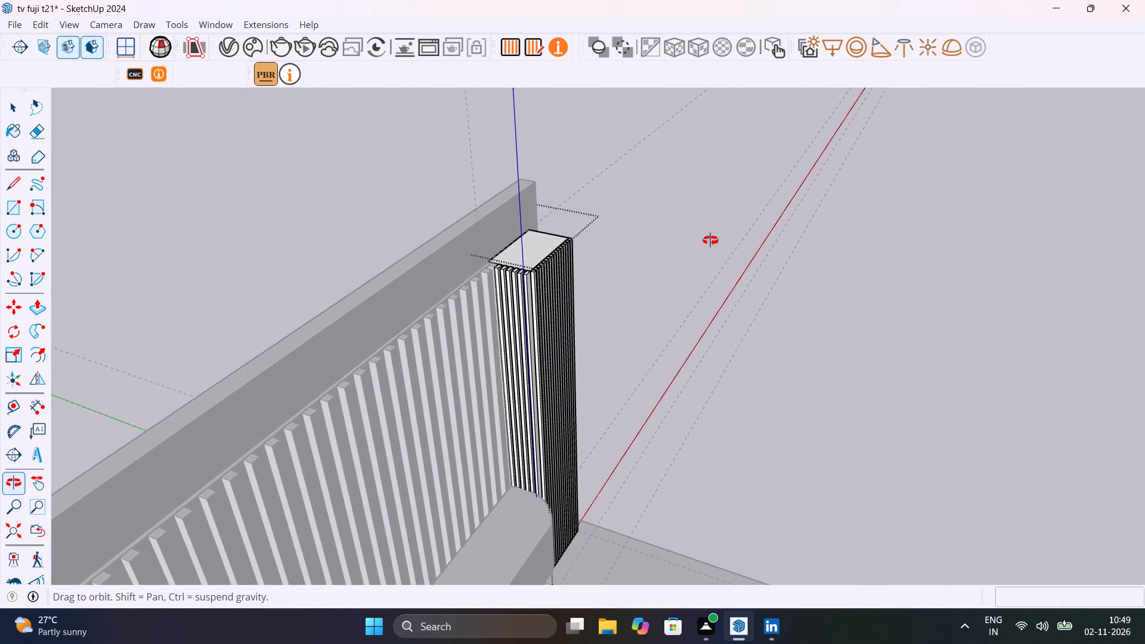
pyautogui.keyDown('shift'); pyautogui.moveTo(710, 240); pyautogui.dragTo(642, 233, button='middle'); pyautogui.keyUp('shift')
pyautogui.scroll(1, 642, 234)
pyautogui.click(734, 250)
# Examine the side column's fluted faces together with the slatted panel and raised unit from several angles.
pyautogui.moveTo(565, 364); pyautogui.dragTo(621, 295, button='middle')
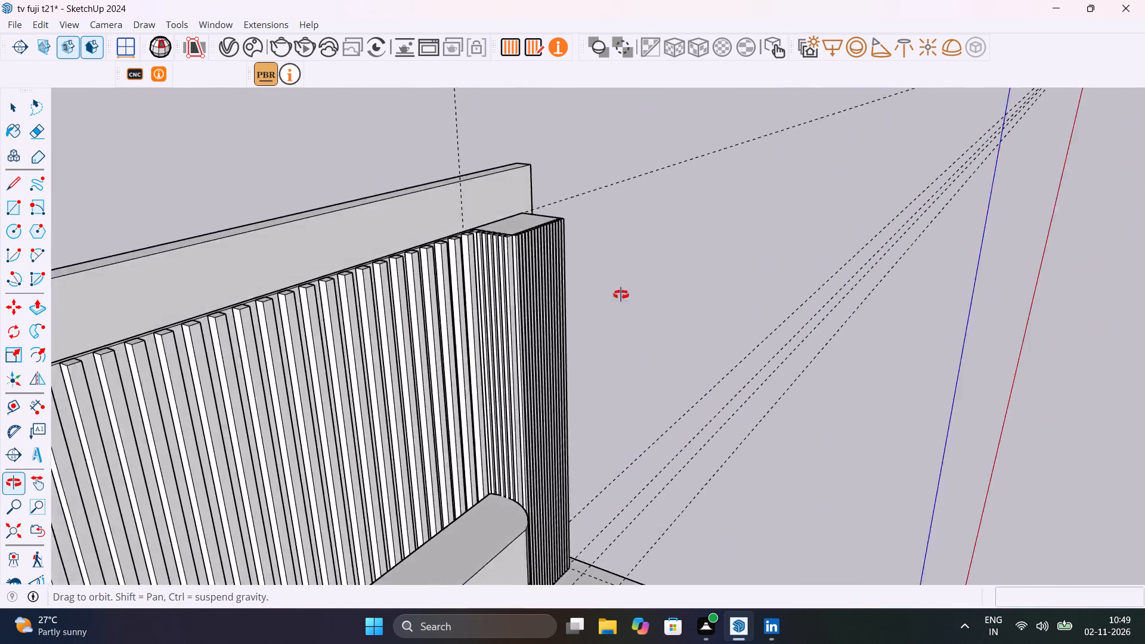
pyautogui.moveTo(621, 295); pyautogui.dragTo(521, 319, button='middle')
pyautogui.scroll(-7, 506, 320)
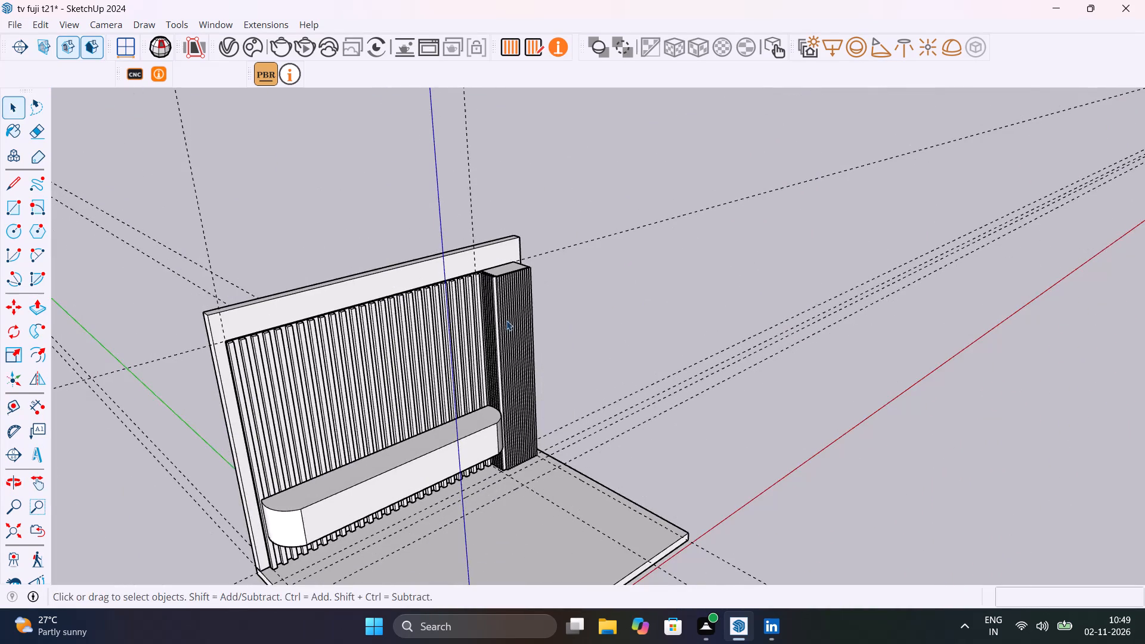
pyautogui.keyDown('shift'); pyautogui.moveTo(528, 332); pyautogui.dragTo(646, 275, button='middle'); pyautogui.keyUp('shift')
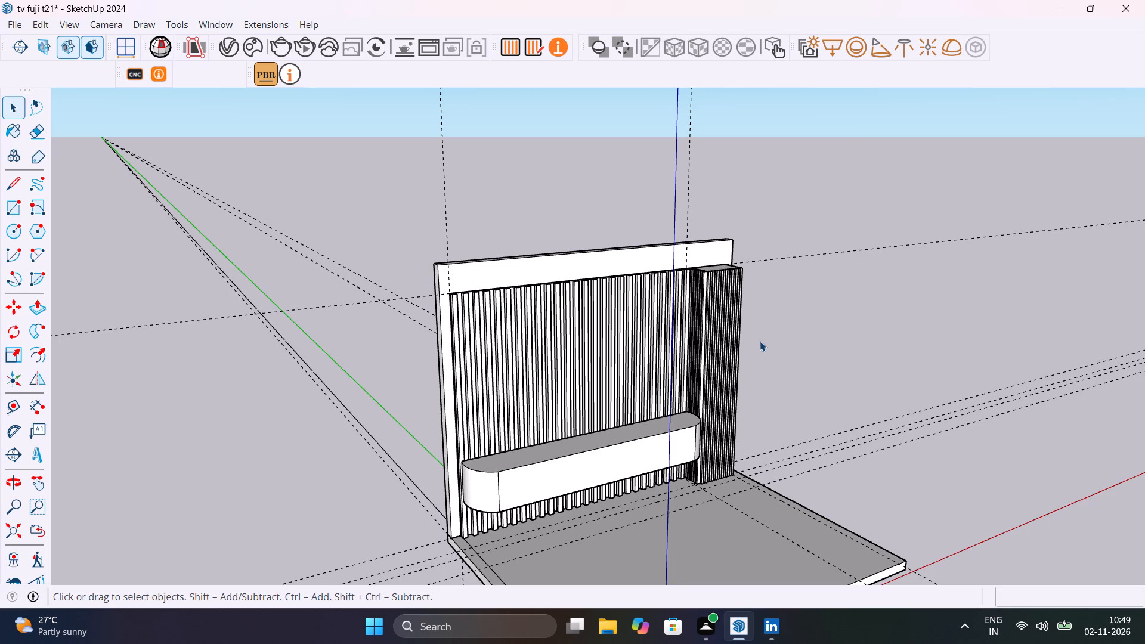
pyautogui.moveTo(565, 439); pyautogui.dragTo(434, 459, button='middle')
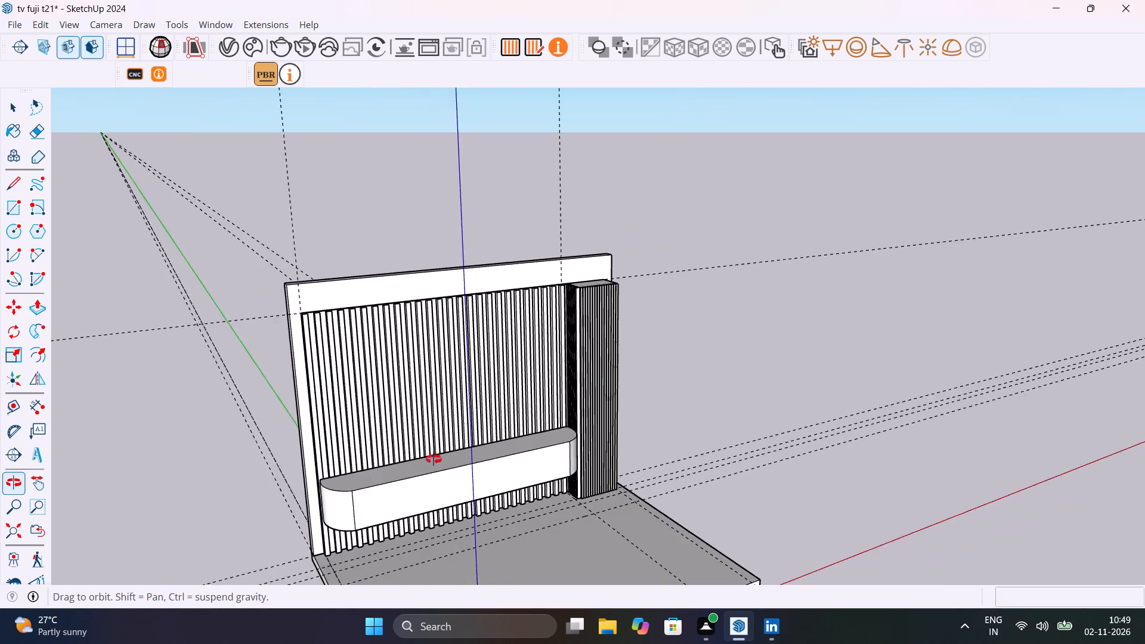
pyautogui.moveTo(434, 459); pyautogui.dragTo(627, 466, button='middle')
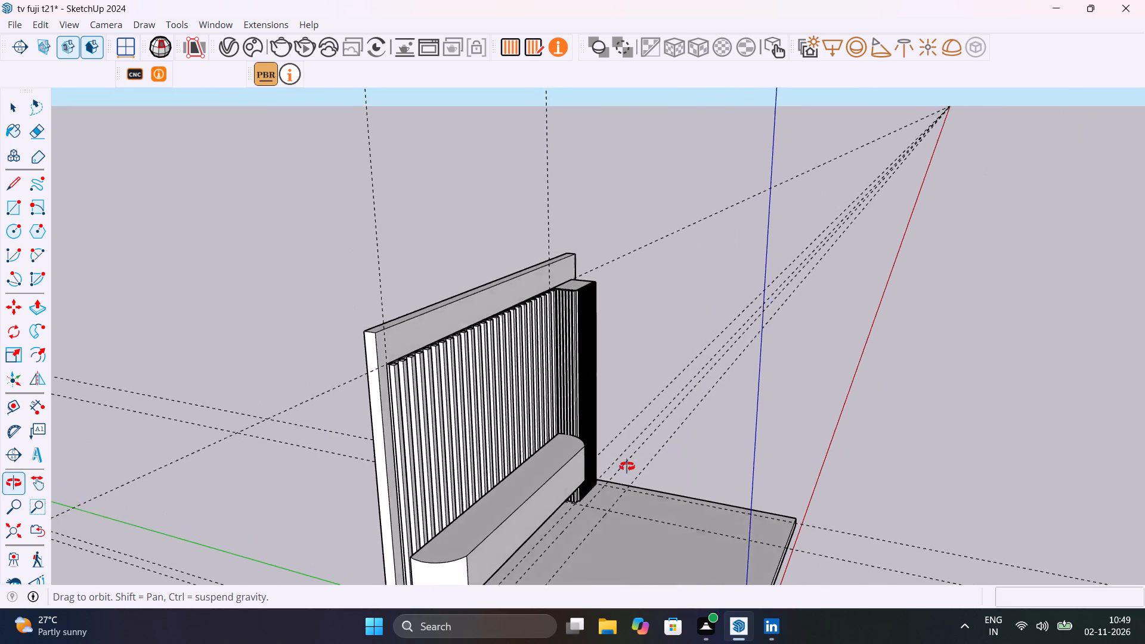
pyautogui.moveTo(627, 466); pyautogui.dragTo(466, 405, button='middle')
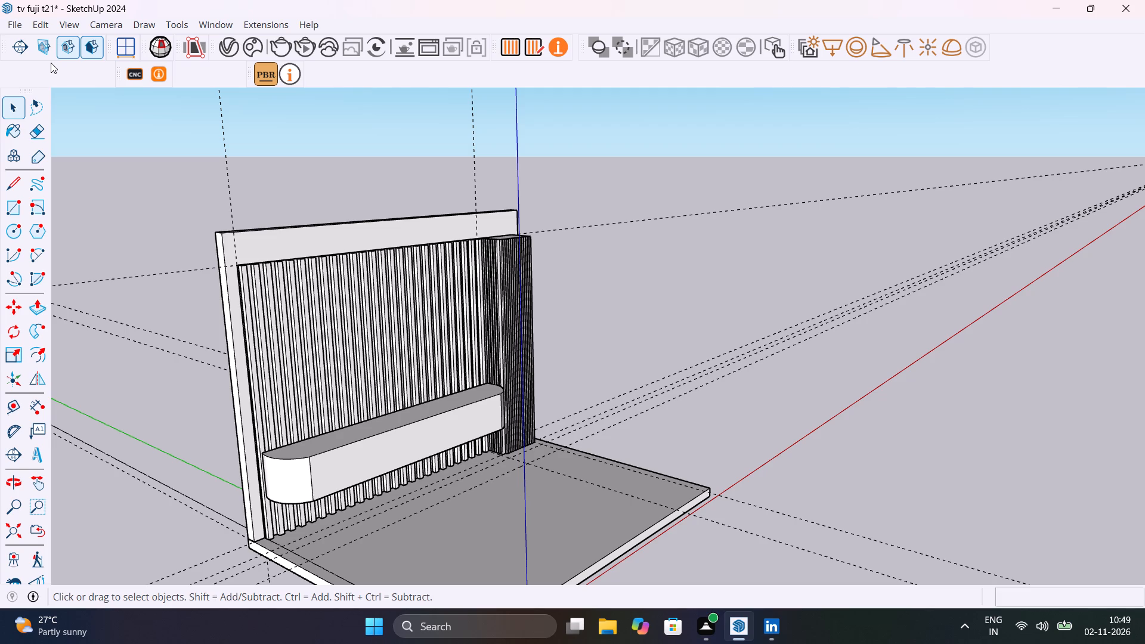
# Save the model.
pyautogui.hotkey('ctrl', 's')
# Delete all the construction guides from the model.
pyautogui.click(46, 18)
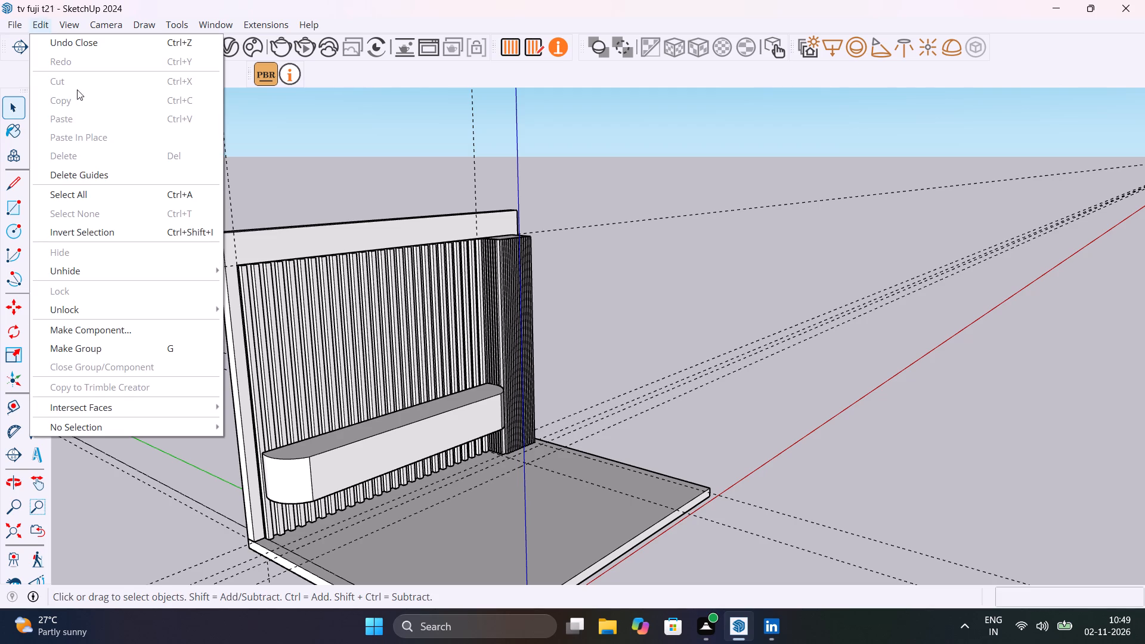
pyautogui.click(105, 179)
# Open the side column's strip component facing the slatted panel and push its outer face back in by 1".
pyautogui.keyDown('shift'); pyautogui.moveTo(410, 468); pyautogui.dragTo(338, 540, button='middle'); pyautogui.keyUp('shift')
pyautogui.keyDown('shift'); pyautogui.scroll(-1, 410, 468); pyautogui.keyUp('shift')
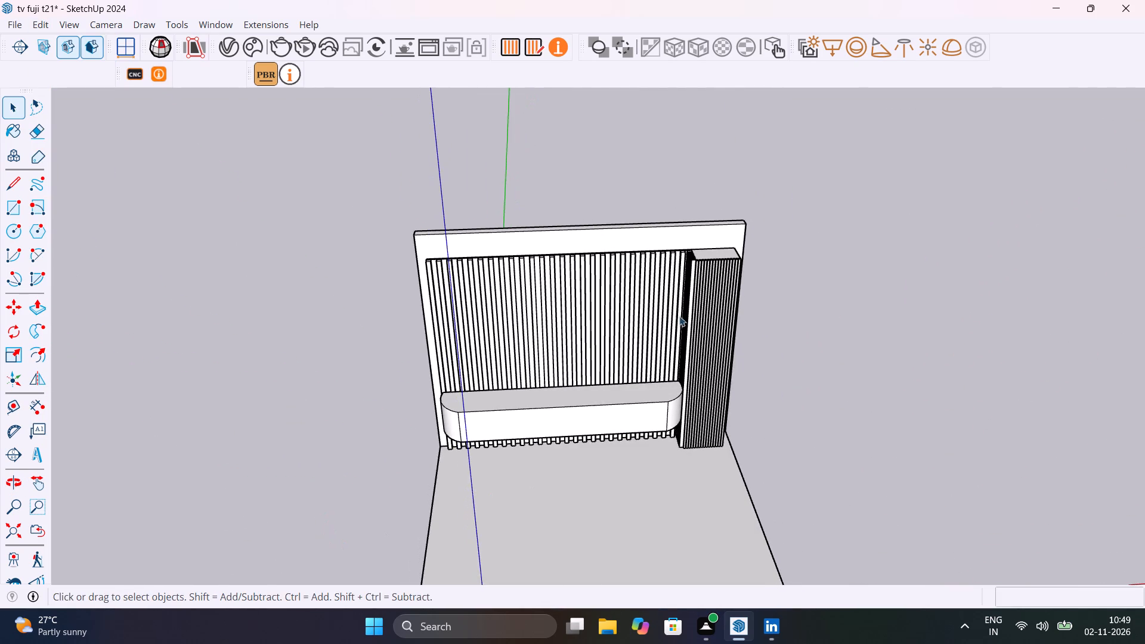
pyautogui.scroll(18, 689, 264)
pyautogui.scroll(9, 717, 270)
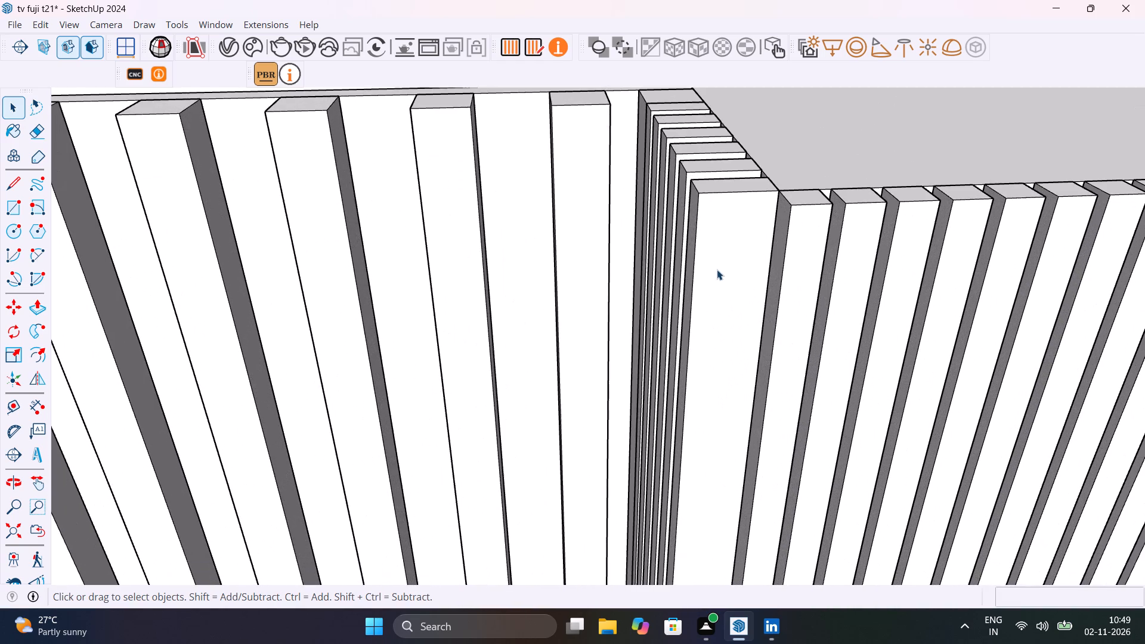
pyautogui.keyDown('shift'); pyautogui.moveTo(717, 274); pyautogui.dragTo(812, 358, button='middle'); pyautogui.keyUp('shift')
pyautogui.scroll(1, 812, 358)
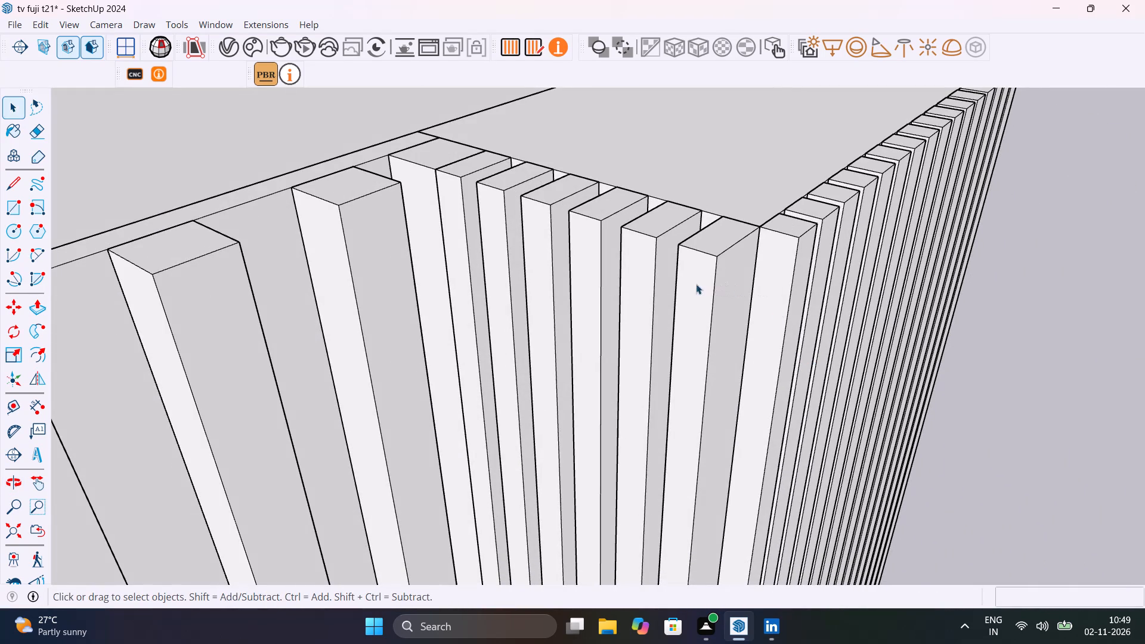
pyautogui.click(695, 280)
pyautogui.doubleClick(696, 280)
pyautogui.click(697, 281)
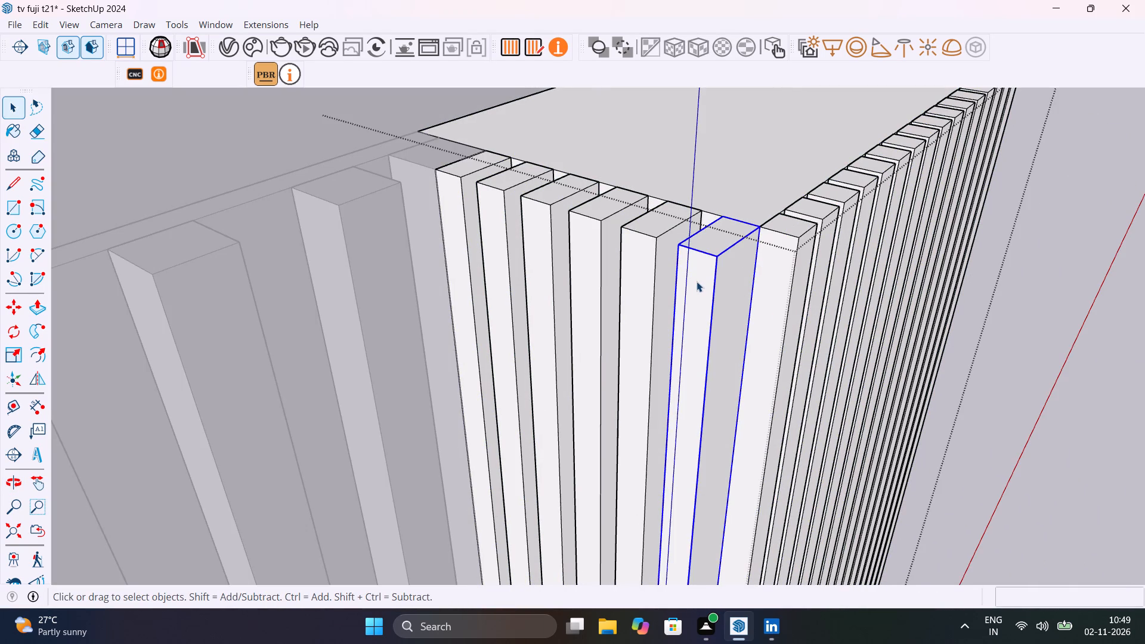
pyautogui.click(697, 281)
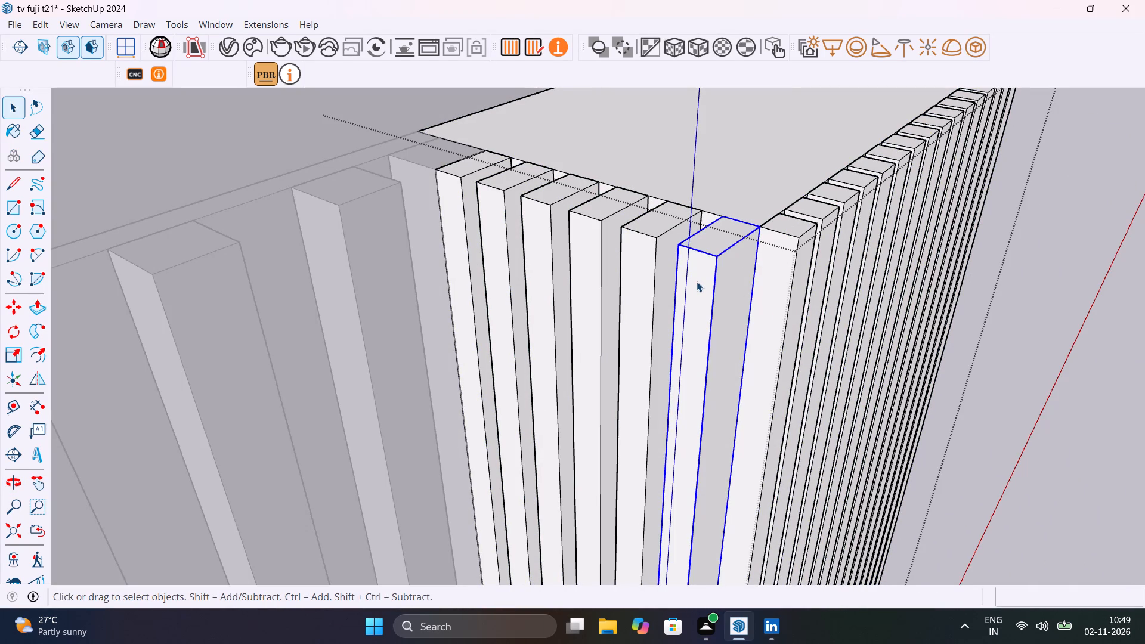
pyautogui.doubleClick(697, 281)
pyautogui.click(697, 281)
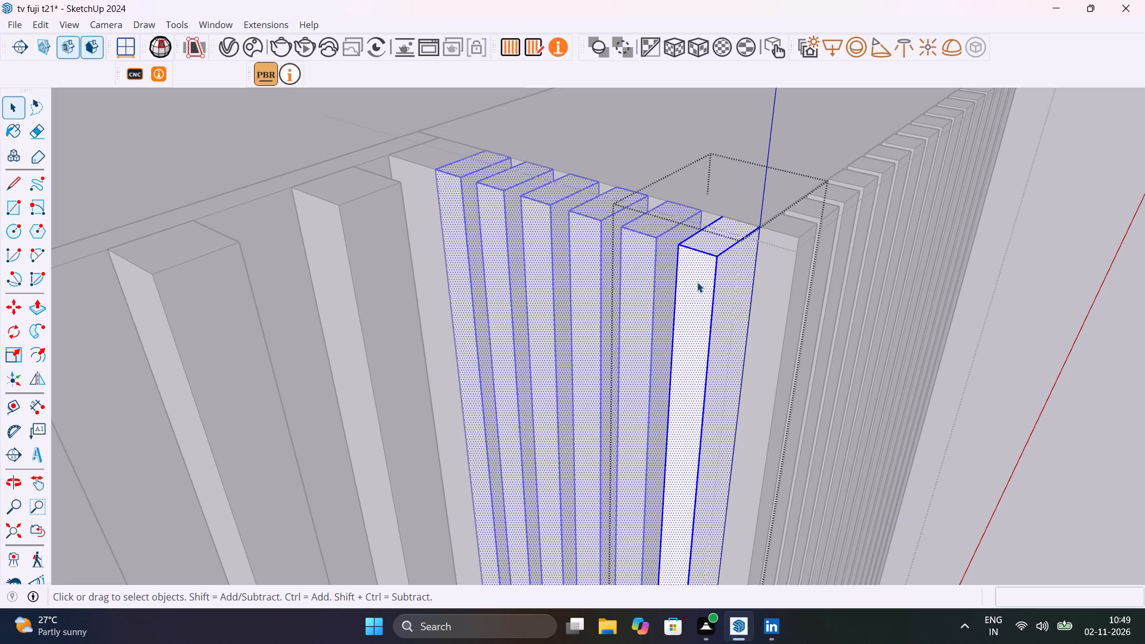
pyautogui.click(697, 282)
pyautogui.press('p')
pyautogui.click(697, 282)
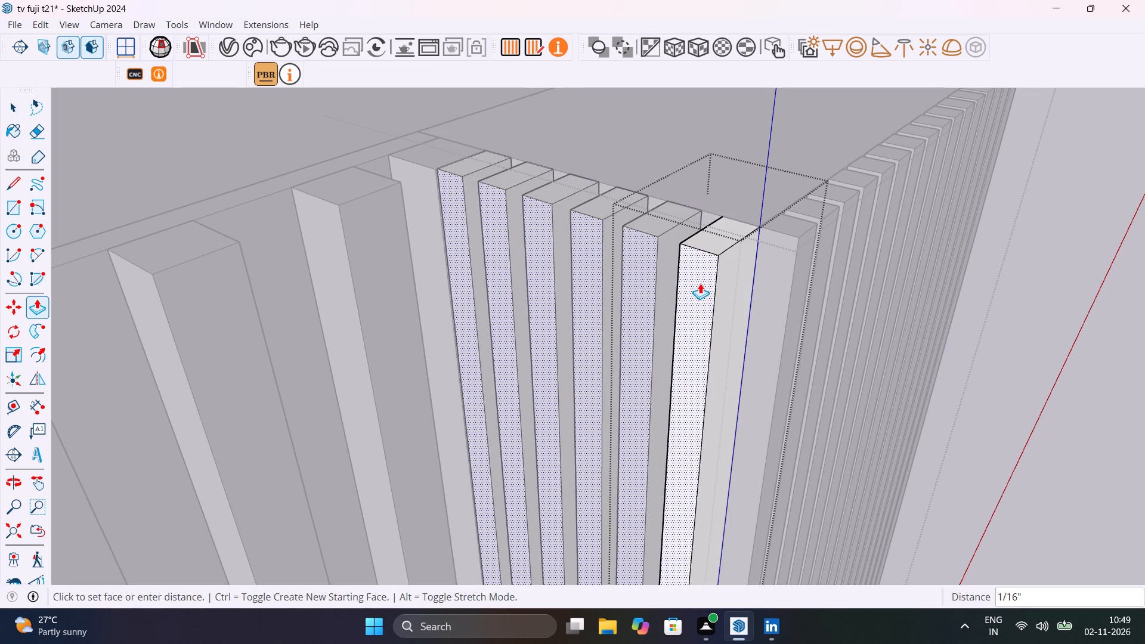
pyautogui.write('1"')
pyautogui.press('Return')
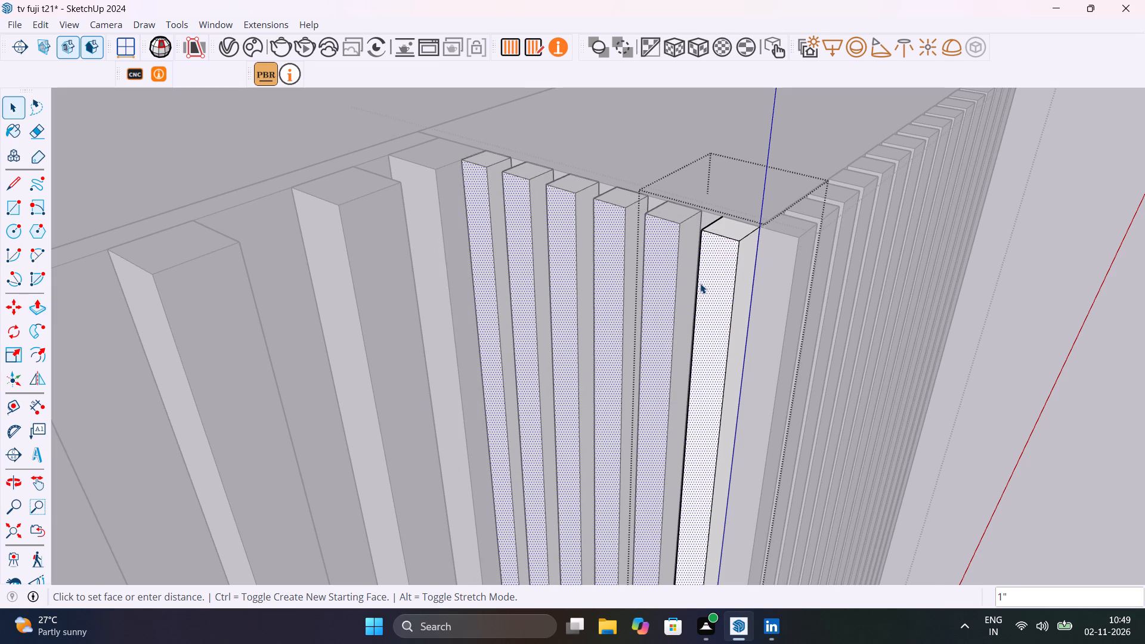
pyautogui.press('space')
pyautogui.scroll(-14, 728, 194)
pyautogui.click(917, 258)
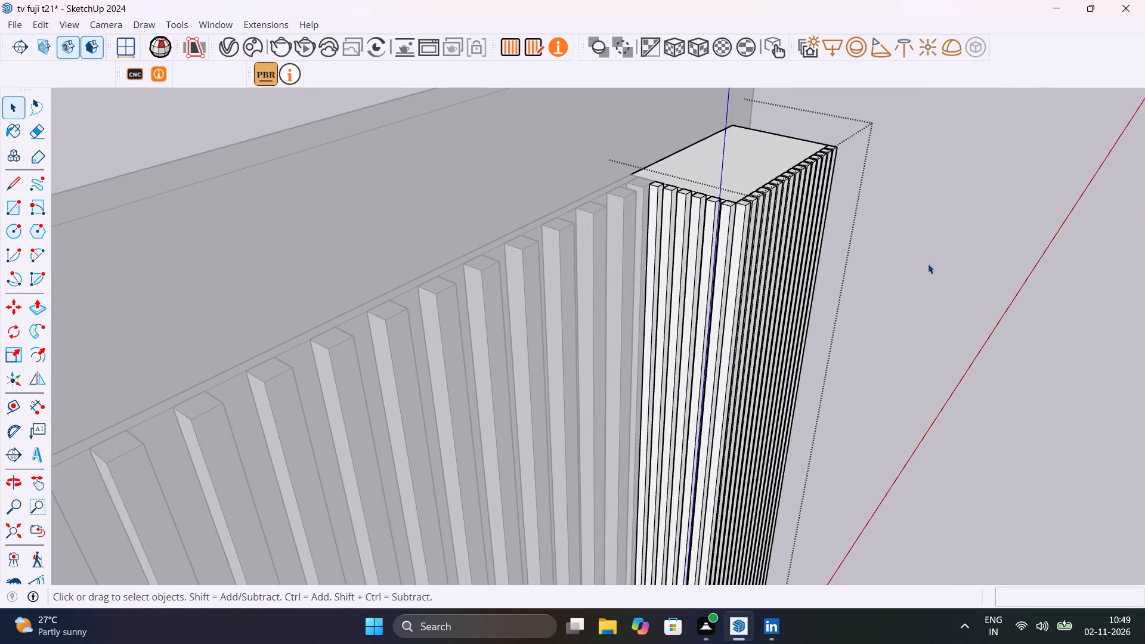
# Leave the column's editing and examine the side column's strips against the slatted panel and raised unit from several angles.
pyautogui.moveTo(957, 278); pyautogui.dragTo(727, 237, button='middle')
pyautogui.scroll(-12, 742, 243)
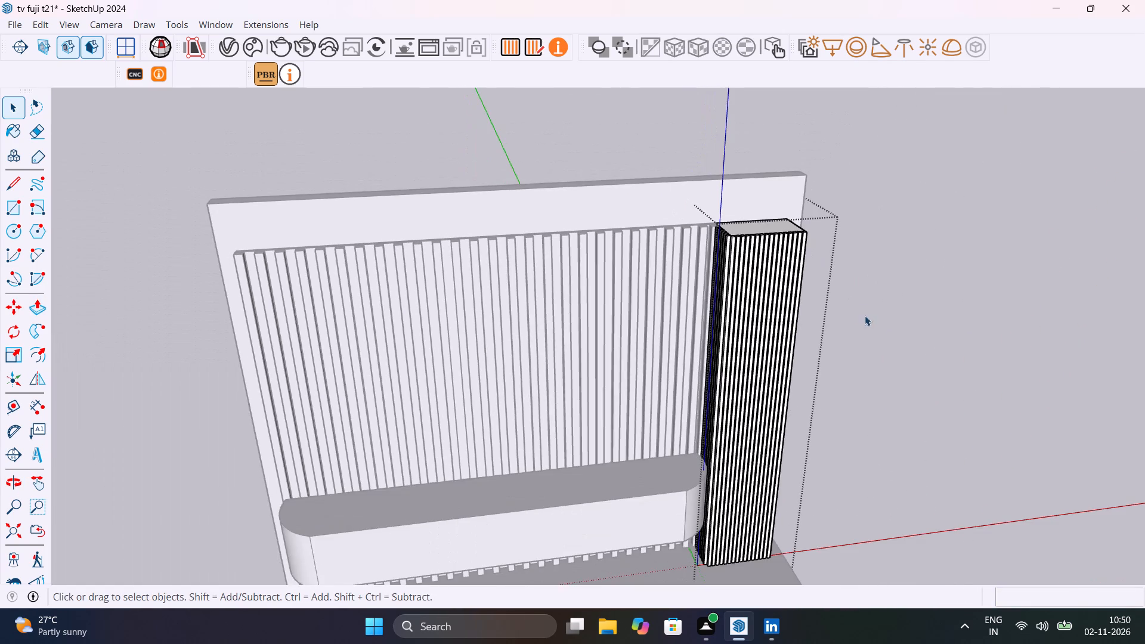
pyautogui.moveTo(865, 315); pyautogui.dragTo(999, 246, button='middle')
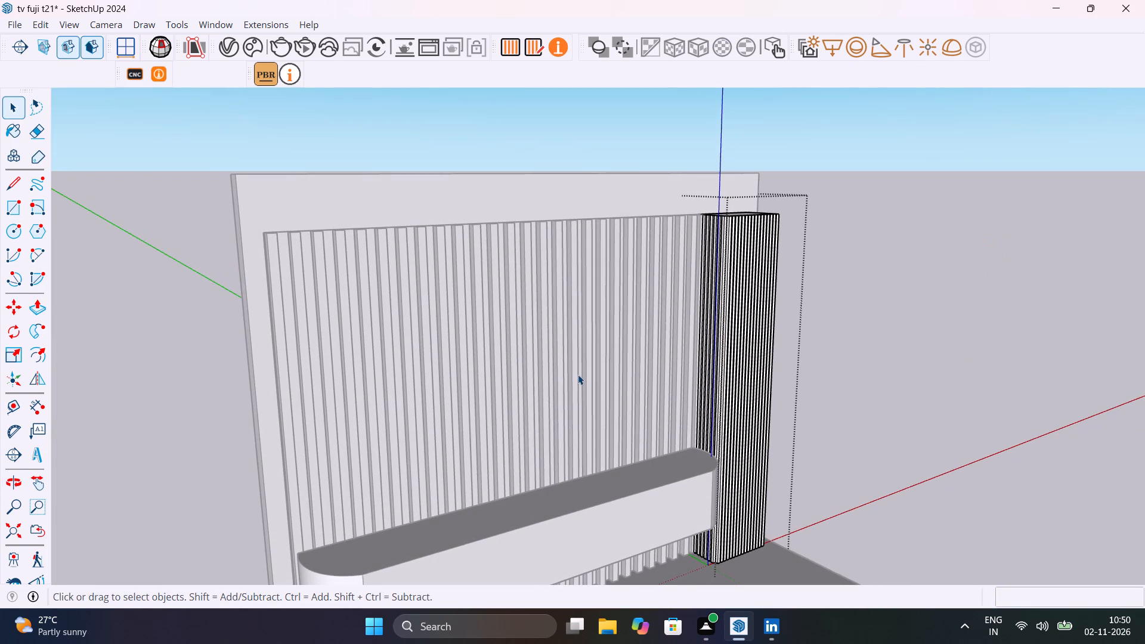
pyautogui.keyDown('shift'); pyautogui.moveTo(578, 374); pyautogui.dragTo(655, 351, button='middle'); pyautogui.keyUp('shift')
pyautogui.click(1025, 329)
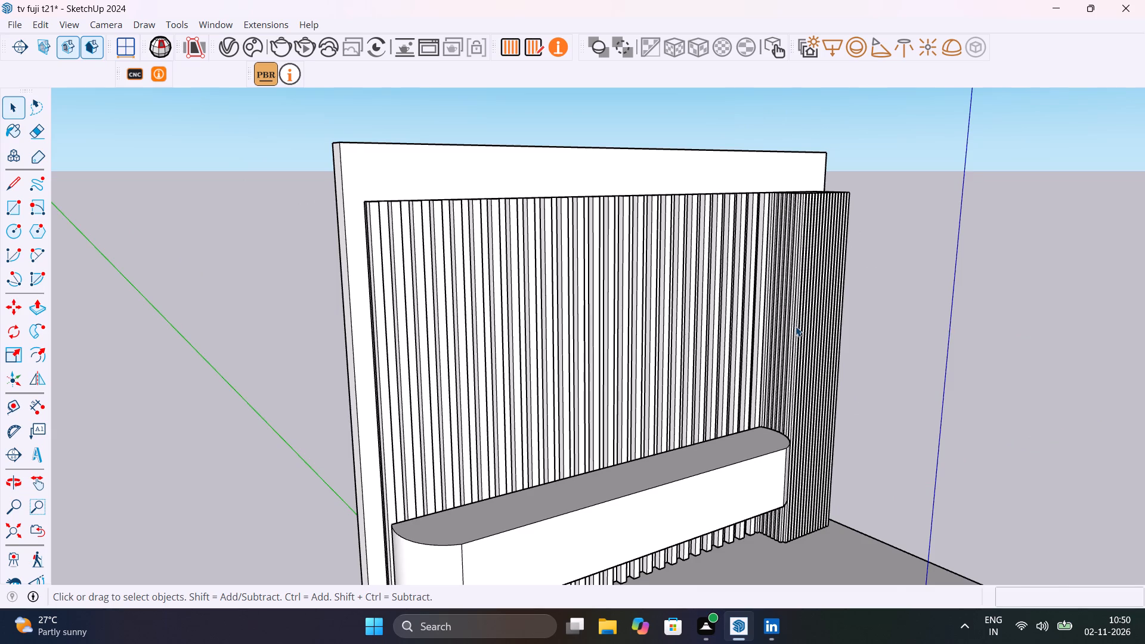
pyautogui.scroll(-2, 796, 326)
pyautogui.keyDown('shift'); pyautogui.moveTo(859, 357); pyautogui.dragTo(695, 428, button='middle'); pyautogui.keyUp('shift')
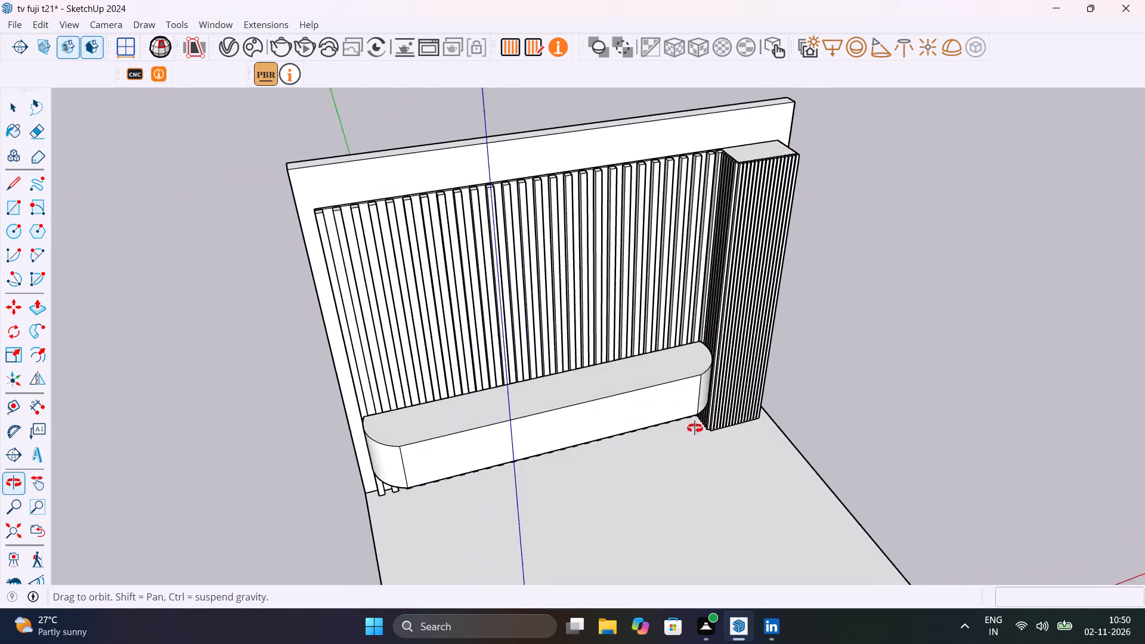
pyautogui.keyDown('shift'); pyautogui.moveTo(695, 428); pyautogui.dragTo(790, 414, button='middle'); pyautogui.keyUp('shift')
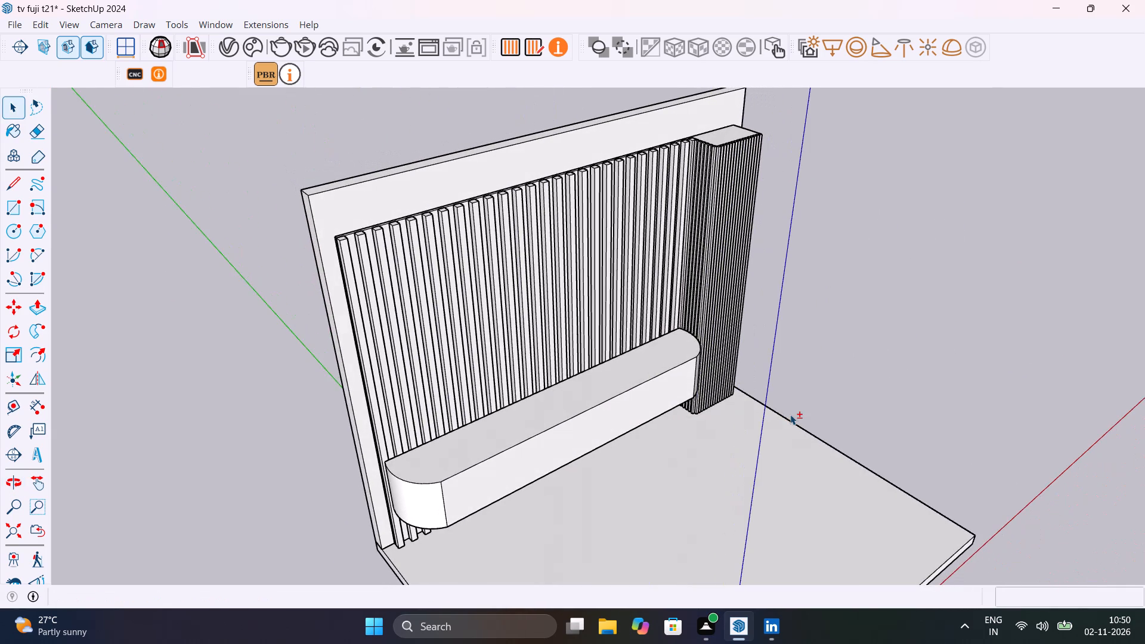
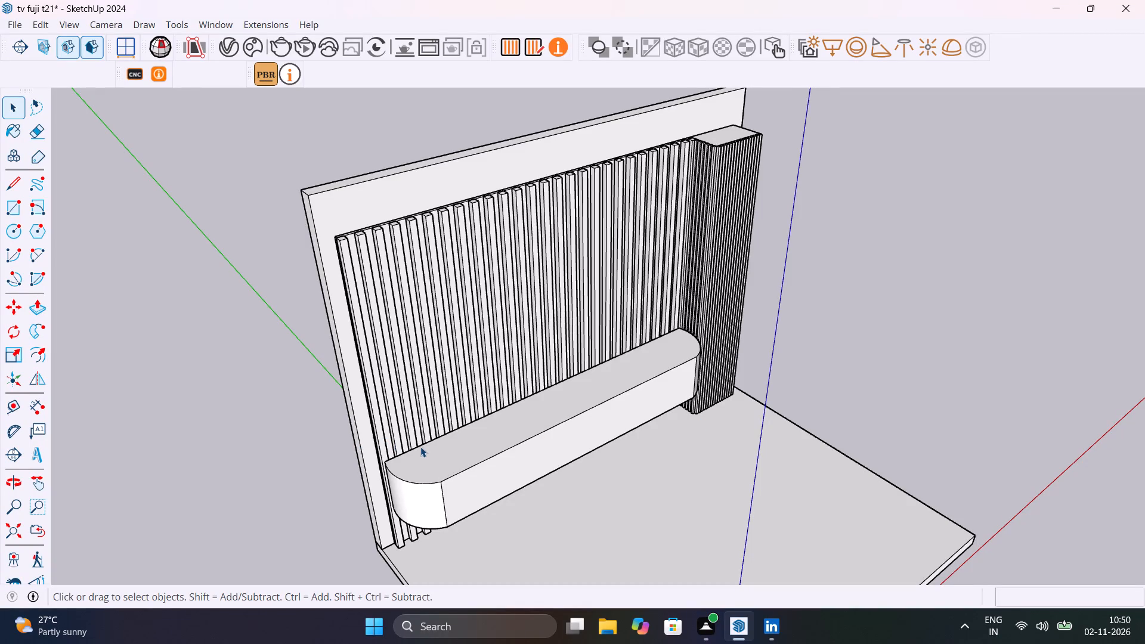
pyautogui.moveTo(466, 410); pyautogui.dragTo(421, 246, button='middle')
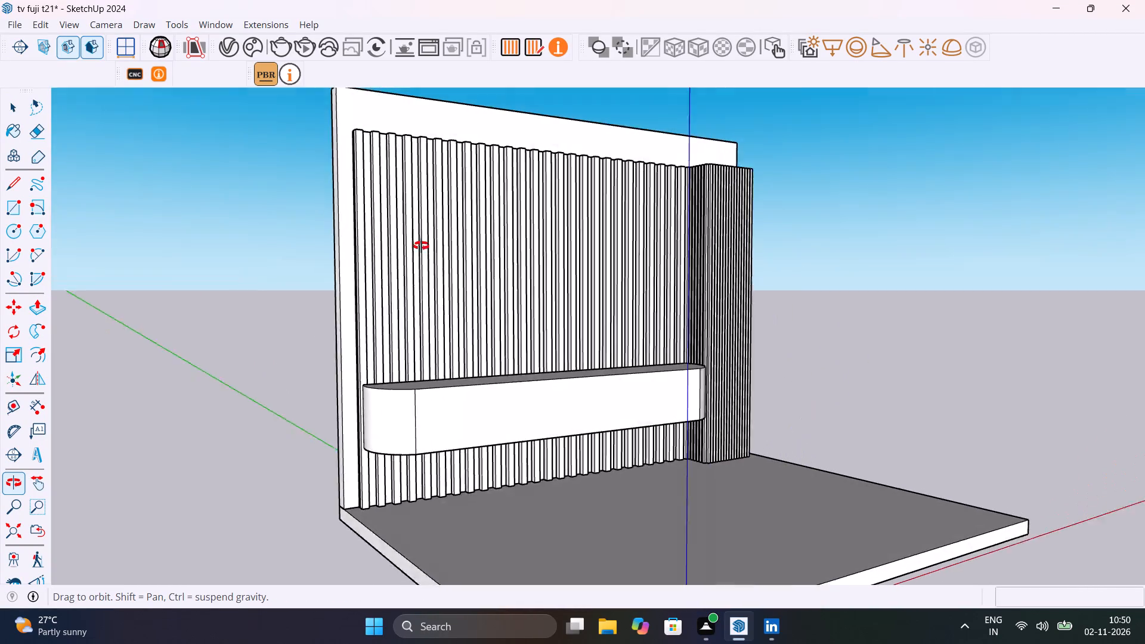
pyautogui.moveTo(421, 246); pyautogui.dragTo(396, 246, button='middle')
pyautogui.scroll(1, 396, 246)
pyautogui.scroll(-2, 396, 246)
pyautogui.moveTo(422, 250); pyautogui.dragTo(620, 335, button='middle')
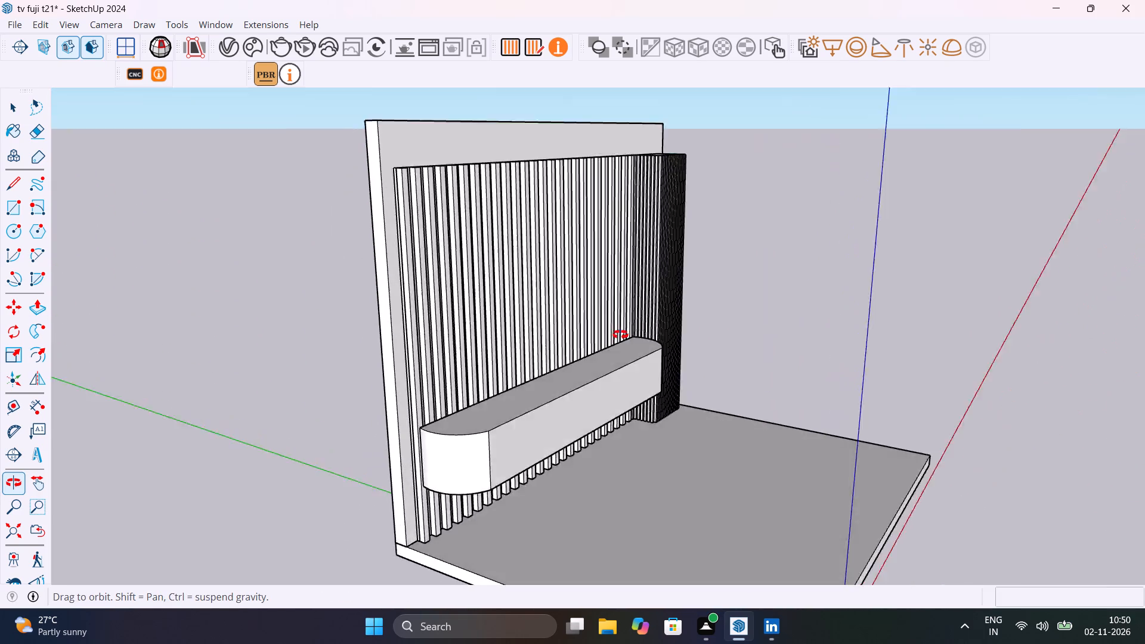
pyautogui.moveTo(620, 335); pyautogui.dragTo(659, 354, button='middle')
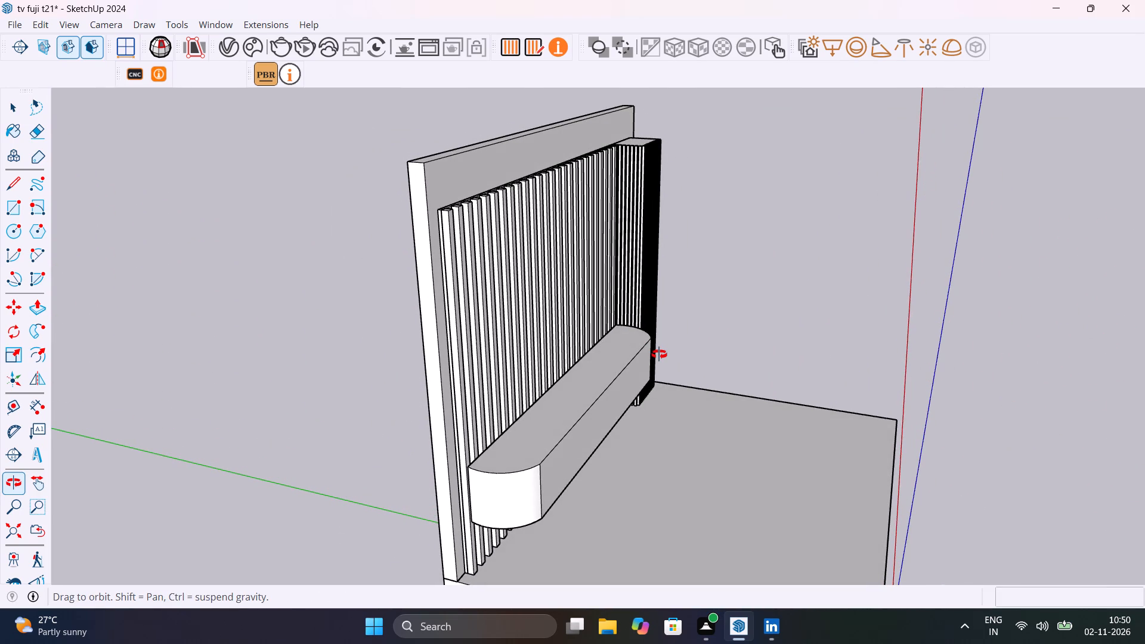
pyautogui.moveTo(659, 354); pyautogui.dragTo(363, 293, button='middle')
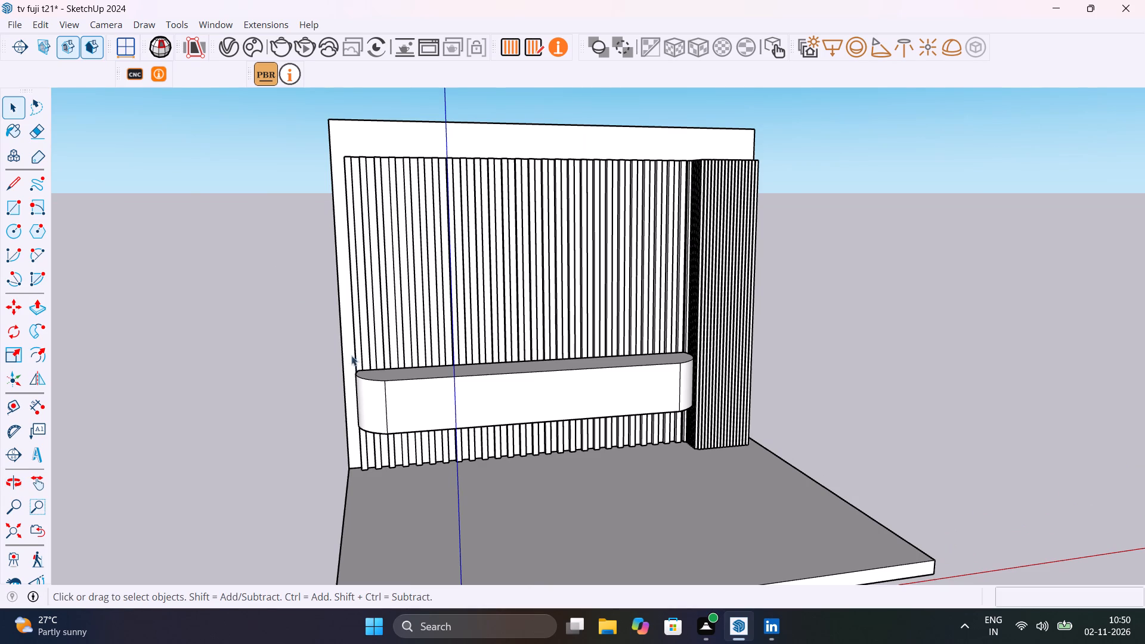
# Place a horizontal guide about 7 1/4" above the raised unit's top edge along the slatted panel.
pyautogui.scroll(12, 374, 366)
pyautogui.moveTo(376, 378); pyautogui.dragTo(743, 496, button='middle')
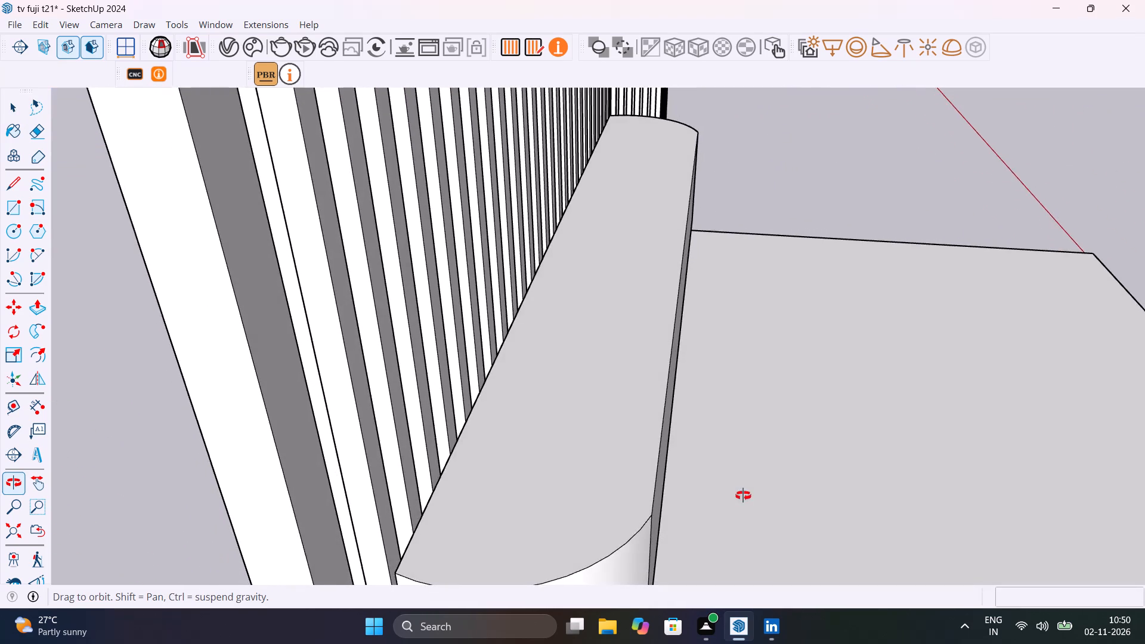
pyautogui.moveTo(743, 496); pyautogui.dragTo(742, 496, button='middle')
pyautogui.press('t')
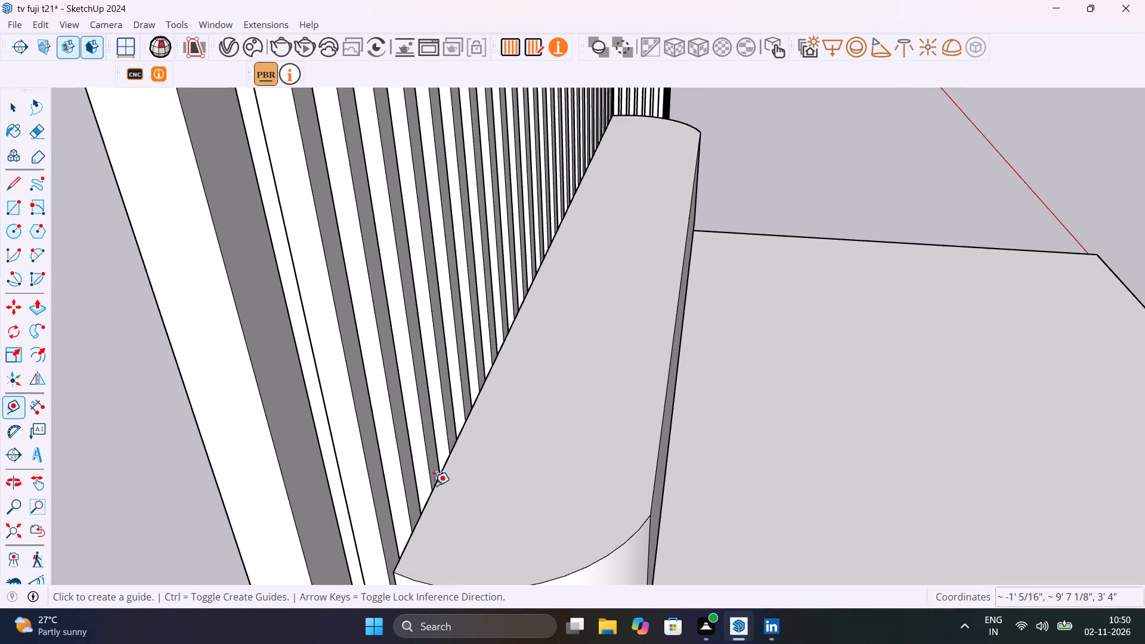
pyautogui.click(431, 504)
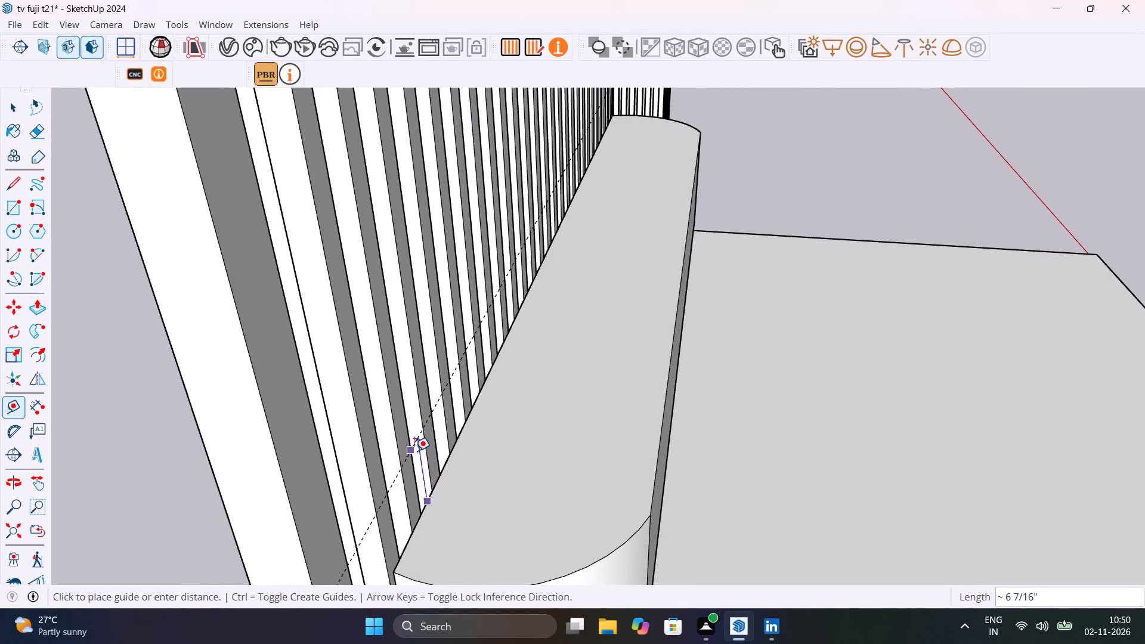
pyautogui.scroll(-4, 414, 451)
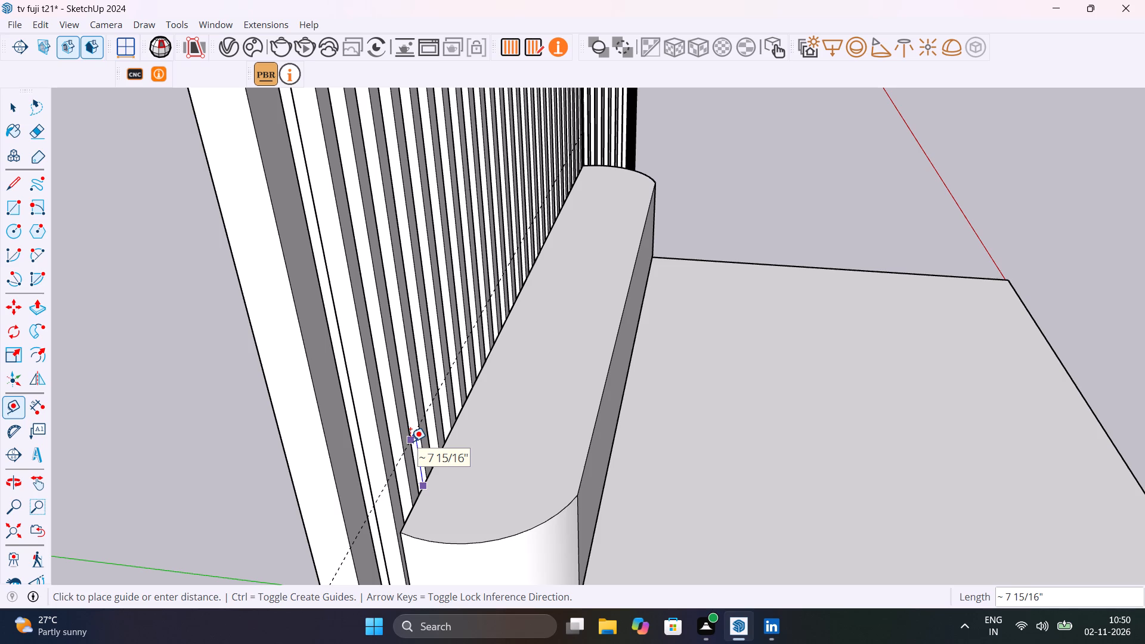
pyautogui.scroll(-1, 410, 441)
pyautogui.moveTo(410, 441); pyautogui.dragTo(72, 289, button='middle')
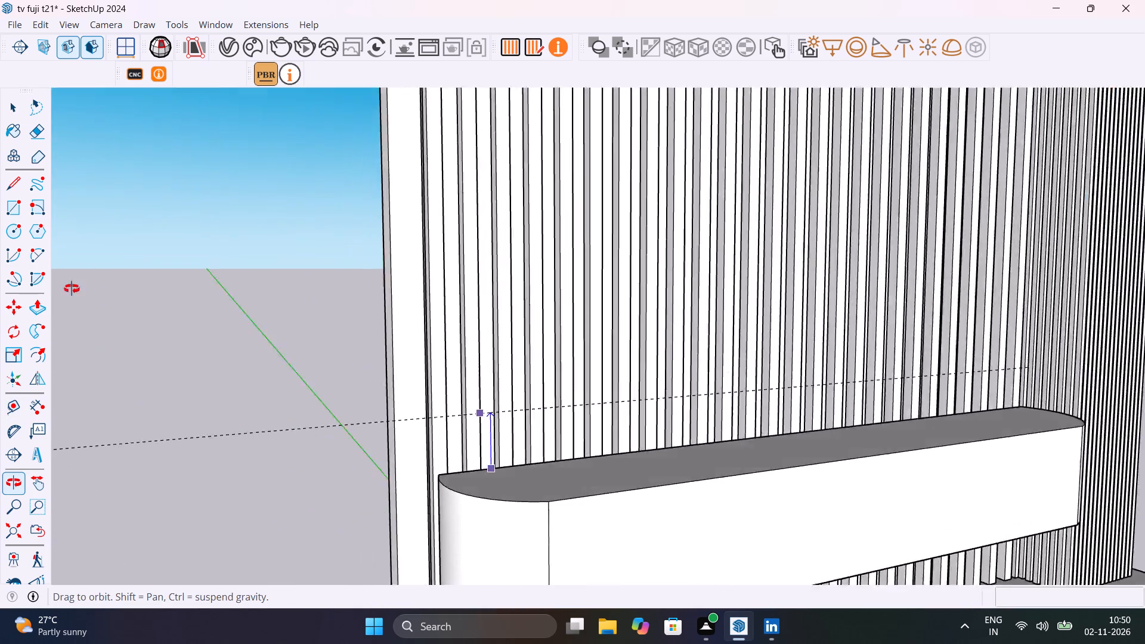
pyautogui.moveTo(72, 289); pyautogui.dragTo(355, 309, button='middle')
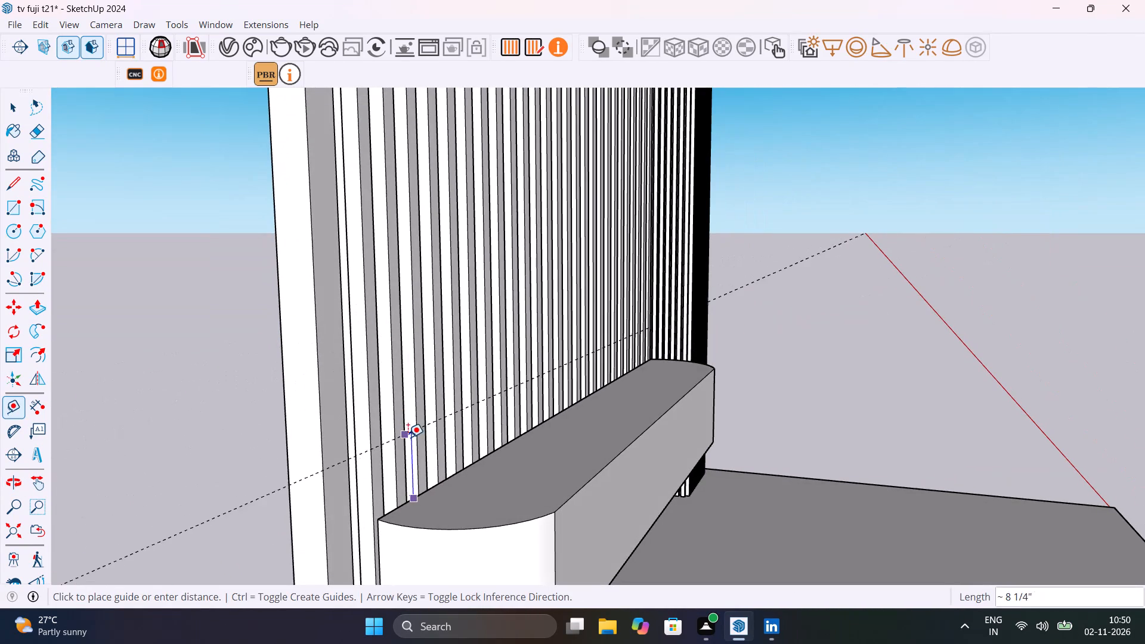
pyautogui.click(406, 444)
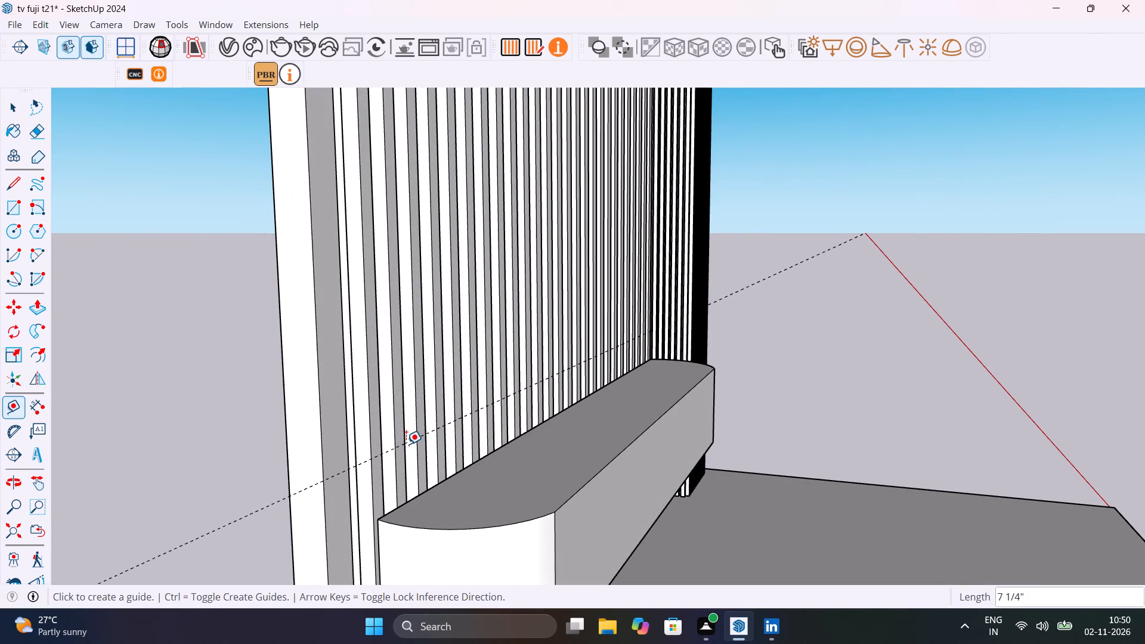
pyautogui.click(405, 441)
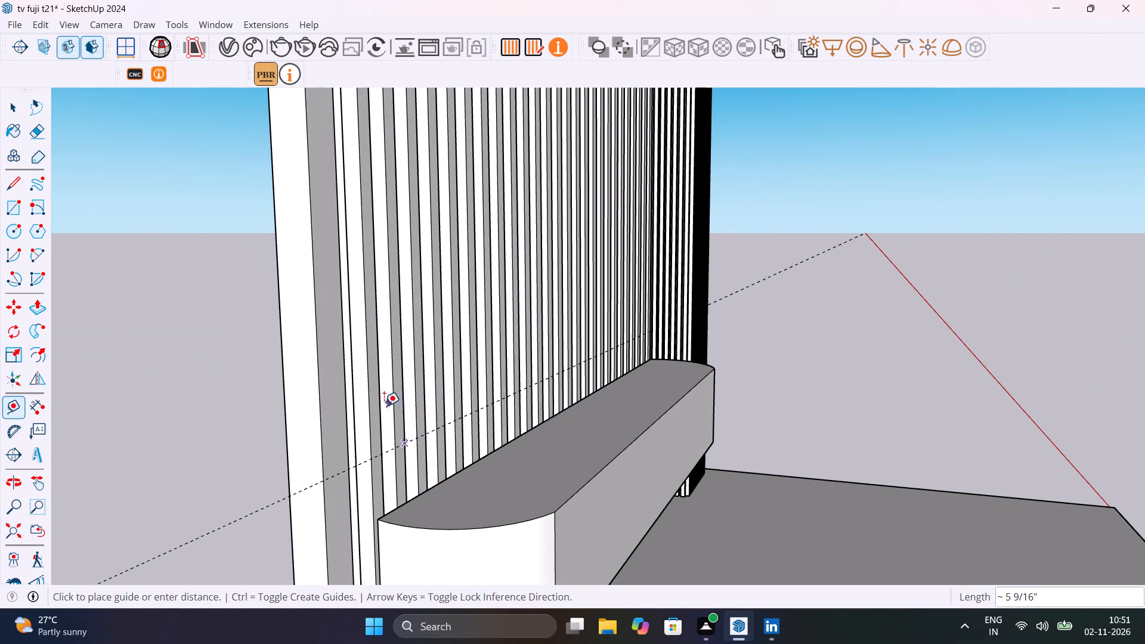
pyautogui.press('Escape')
# Add a second horizontal guide 1' above the existing guide on the slatted panel.
pyautogui.scroll(11, 388, 451)
pyautogui.click(384, 451)
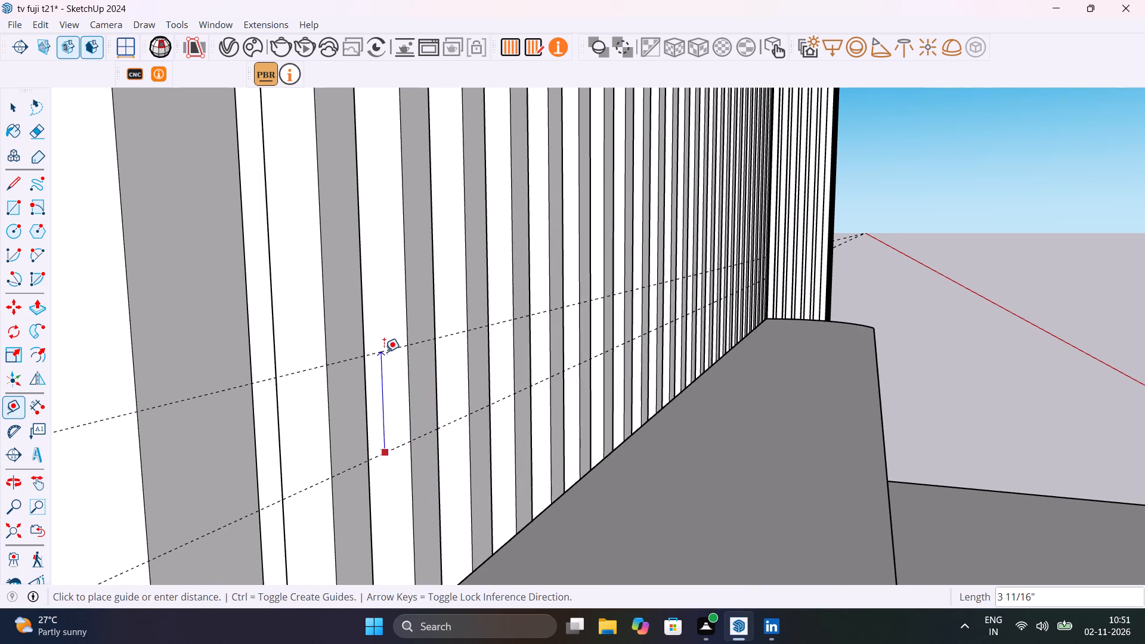
pyautogui.write("1'")
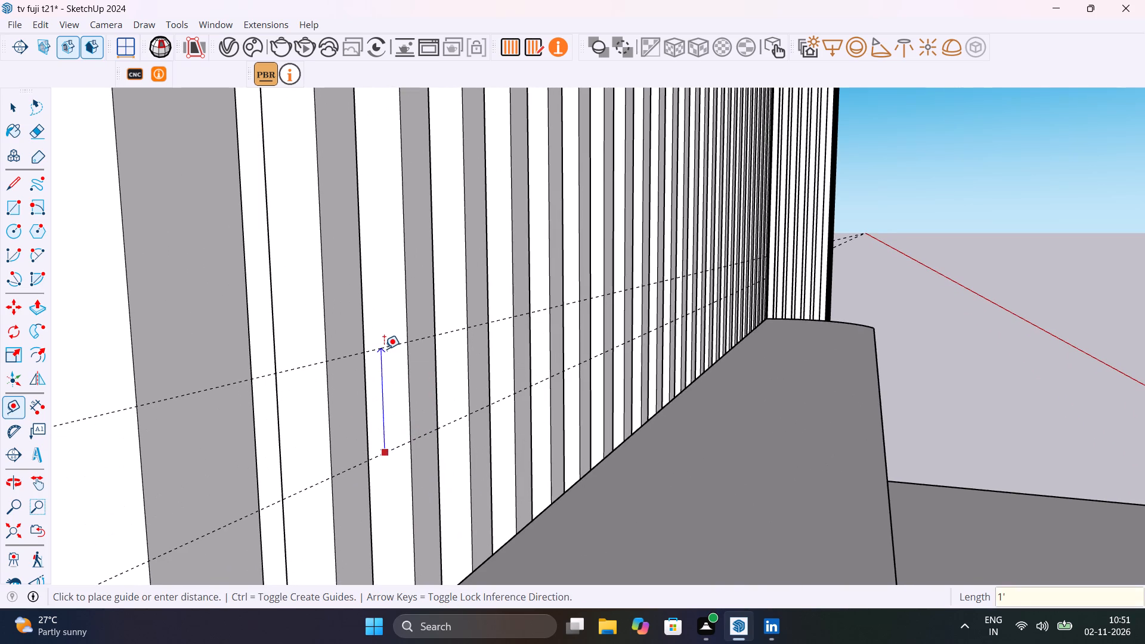
pyautogui.press('Return')
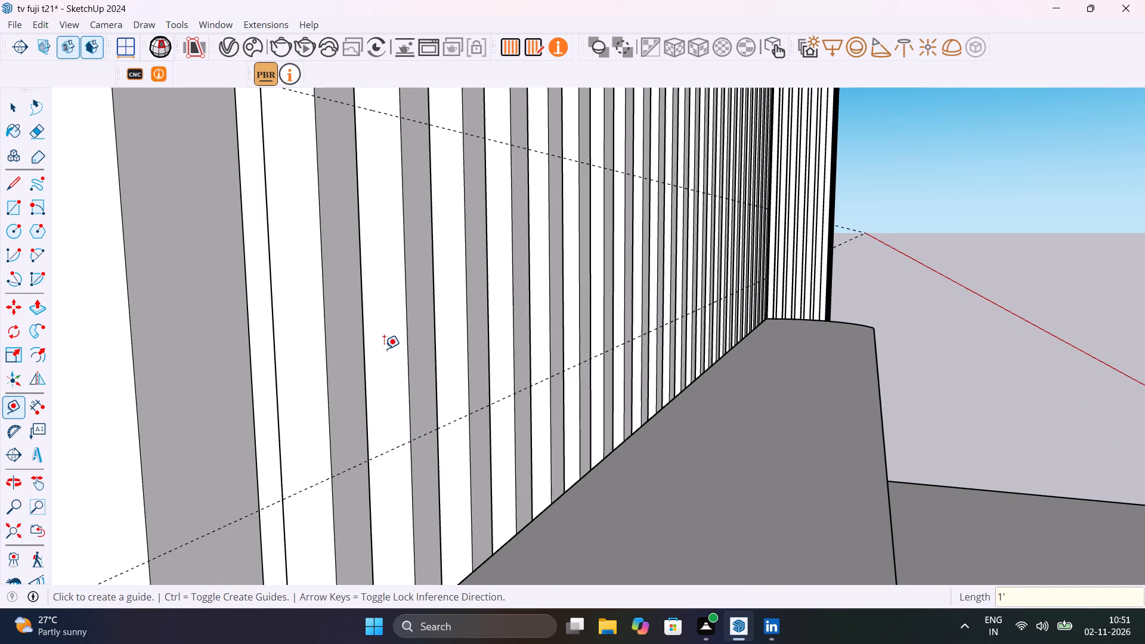
# Add two vertical guides at the slatted panel's free end, one 1" in from the first strip's outer edge and another 1' further in.
pyautogui.scroll(-14, 384, 349)
pyautogui.moveTo(456, 363); pyautogui.dragTo(306, 374, button='middle')
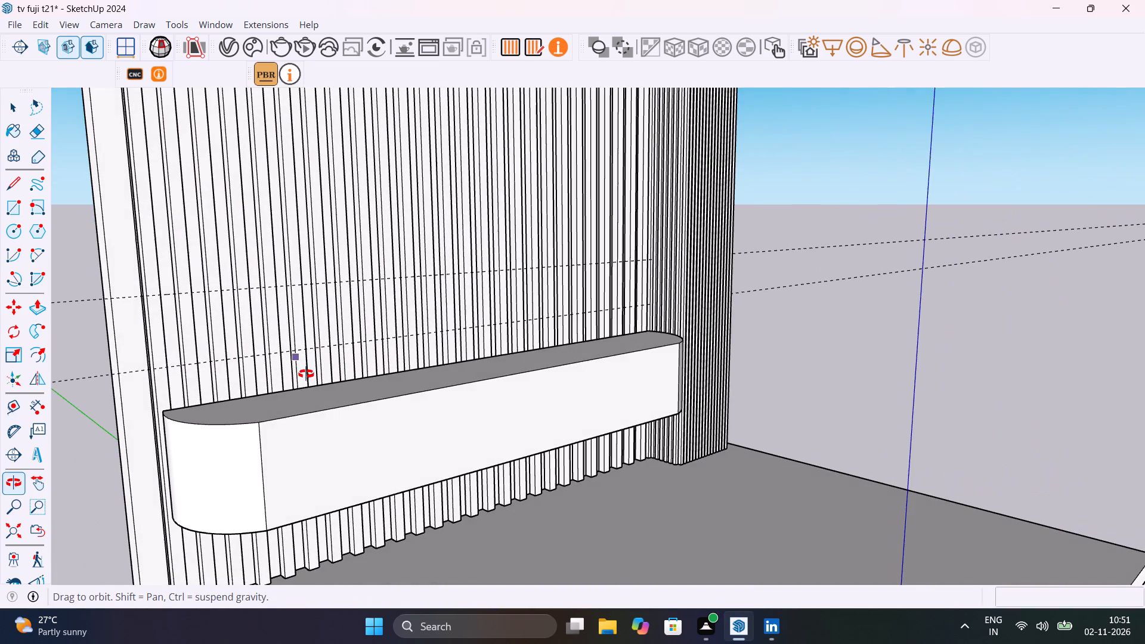
pyautogui.moveTo(306, 374); pyautogui.dragTo(448, 376, button='middle')
pyautogui.scroll(10, 335, 320)
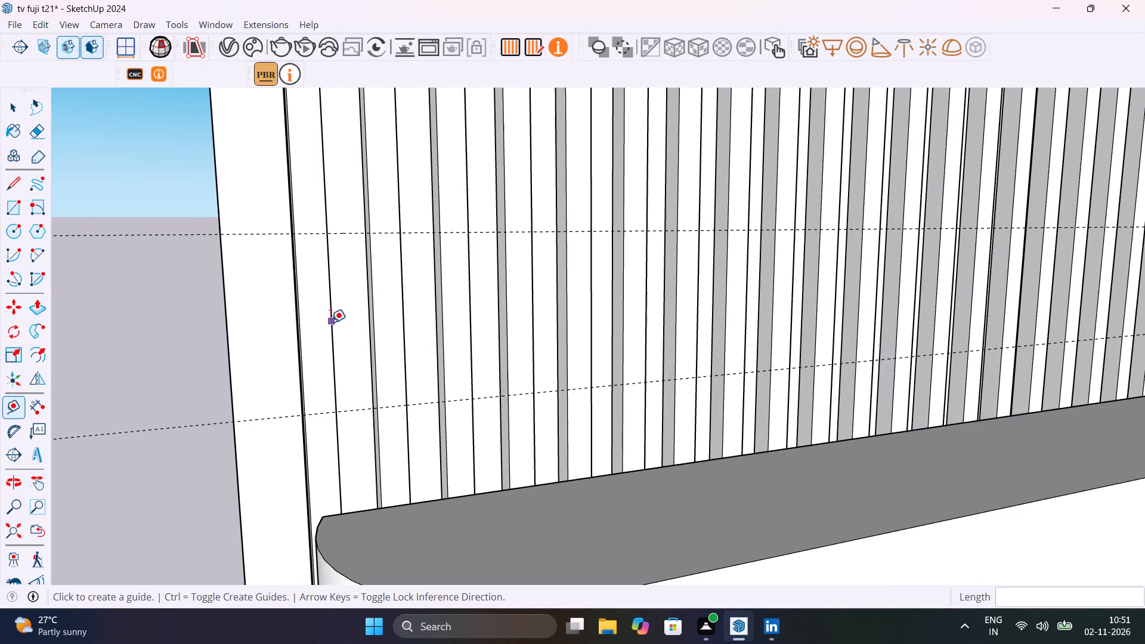
pyautogui.click(301, 328)
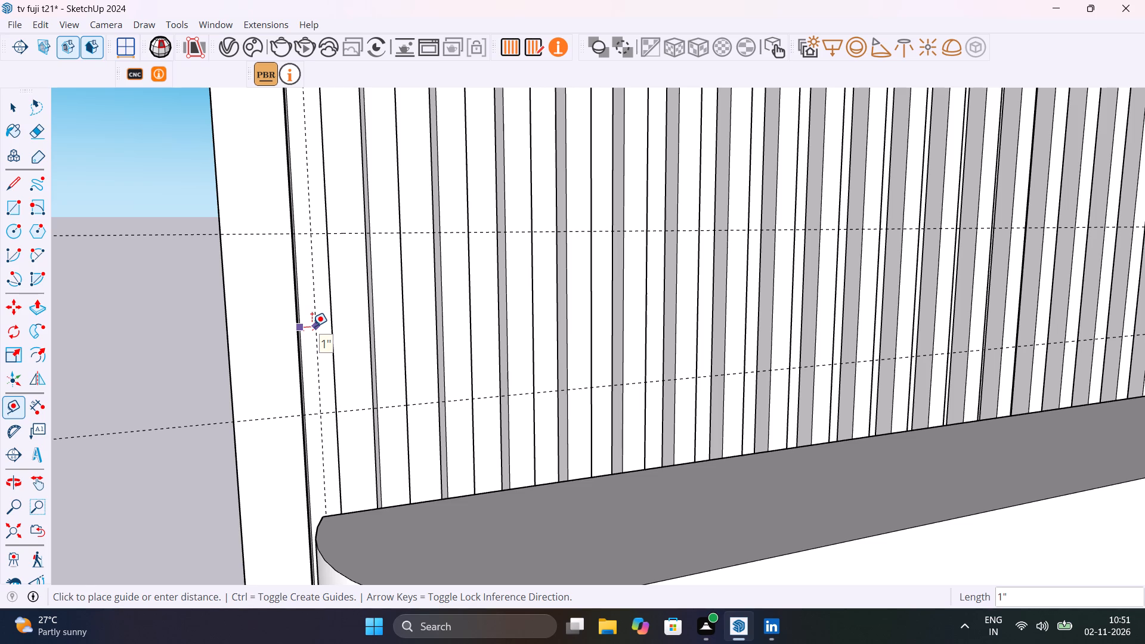
pyautogui.click(312, 326)
pyautogui.click(313, 324)
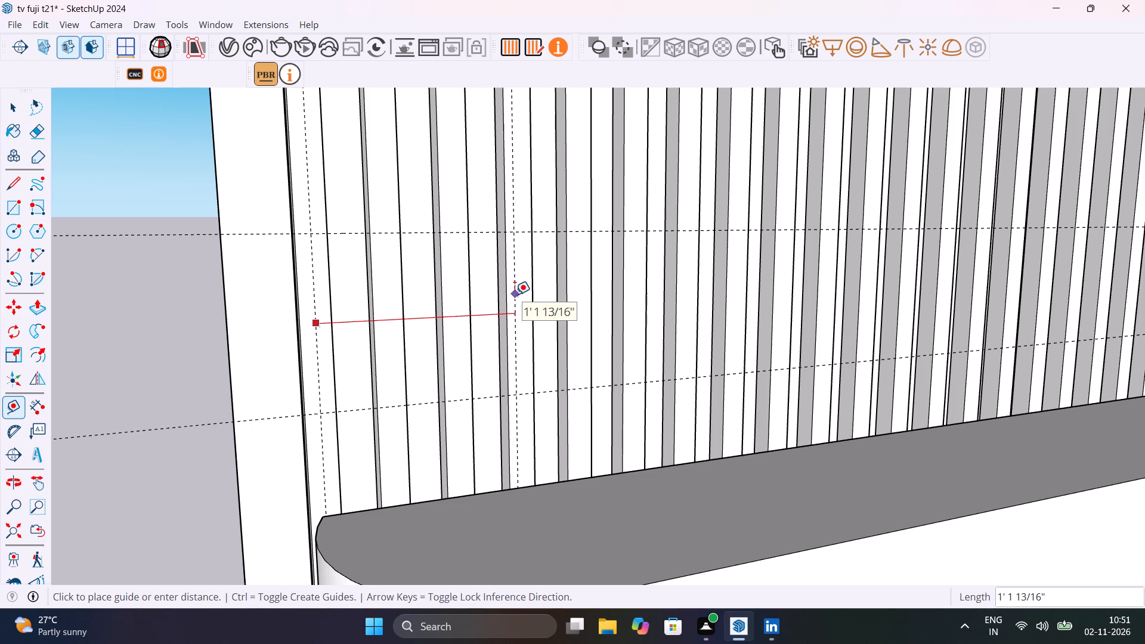
pyautogui.write("1'")
pyautogui.press('Return')
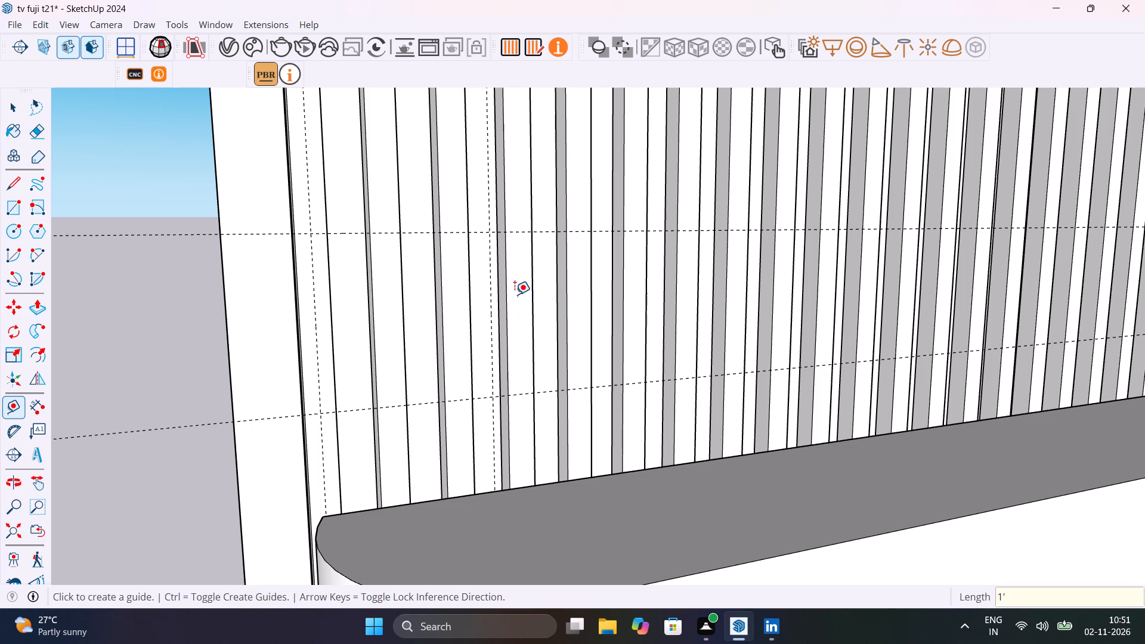
# Draw a 1' by 1' square on the slatted panel between the four guide intersections.
pyautogui.scroll(-6, 509, 295)
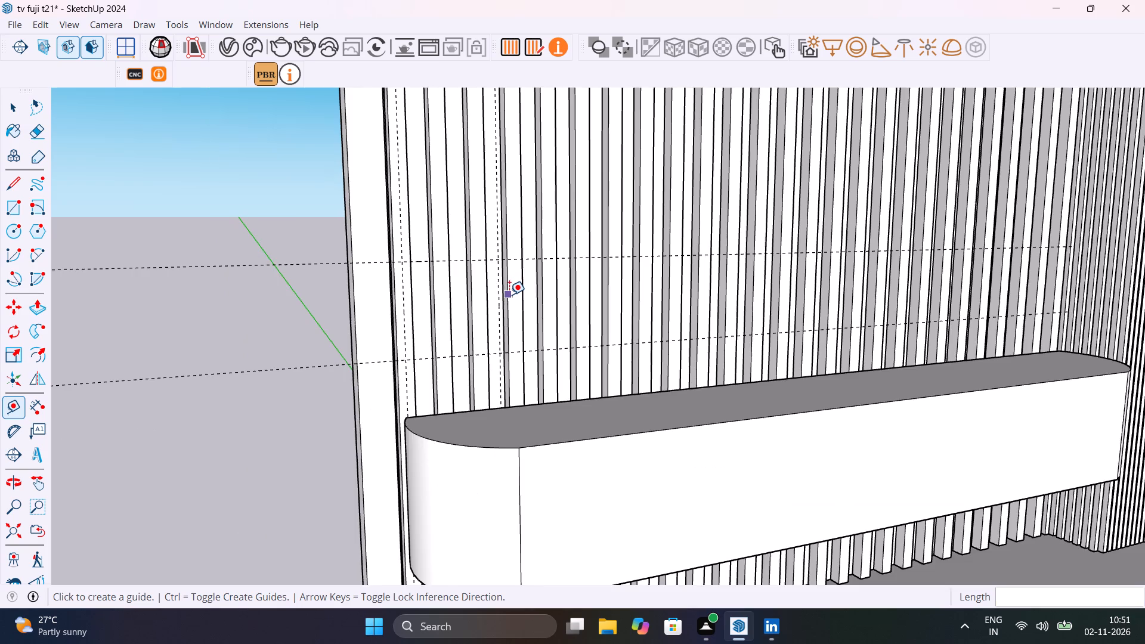
pyautogui.scroll(-1, 510, 320)
pyautogui.moveTo(510, 320); pyautogui.dragTo(438, 369, button='middle')
pyautogui.scroll(4, 364, 325)
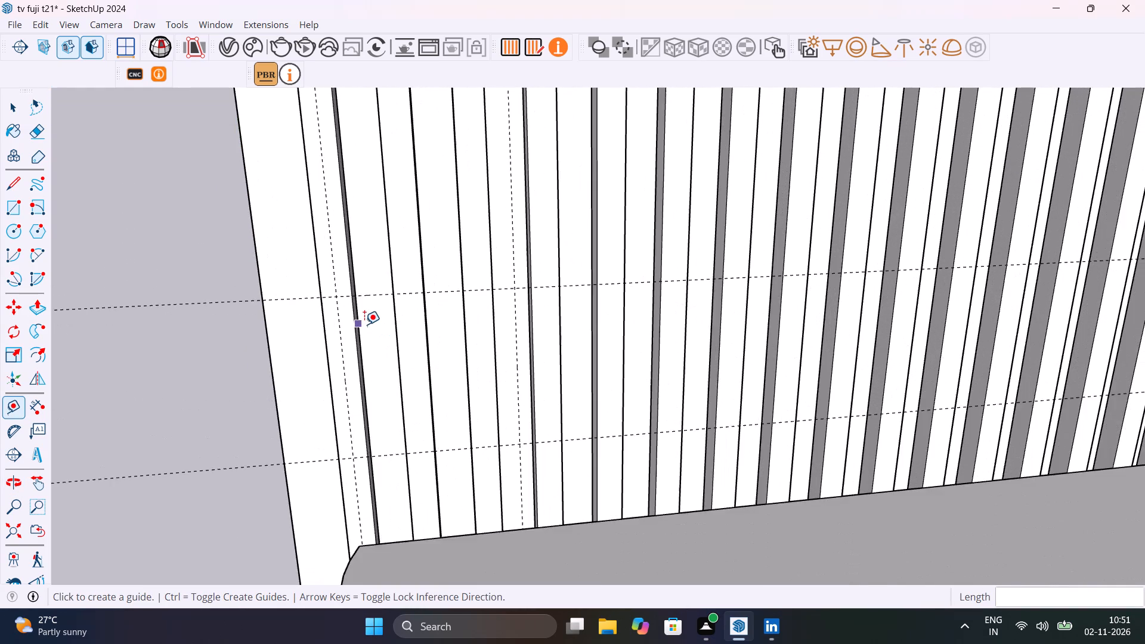
pyautogui.scroll(8, 364, 324)
pyautogui.press('r')
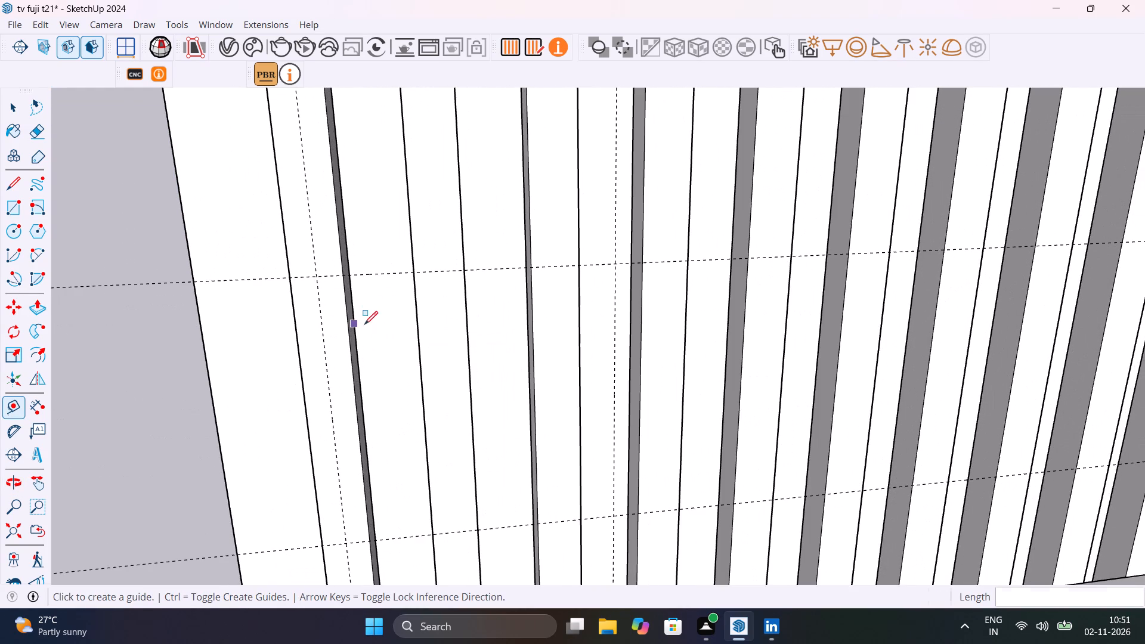
pyautogui.click(316, 280)
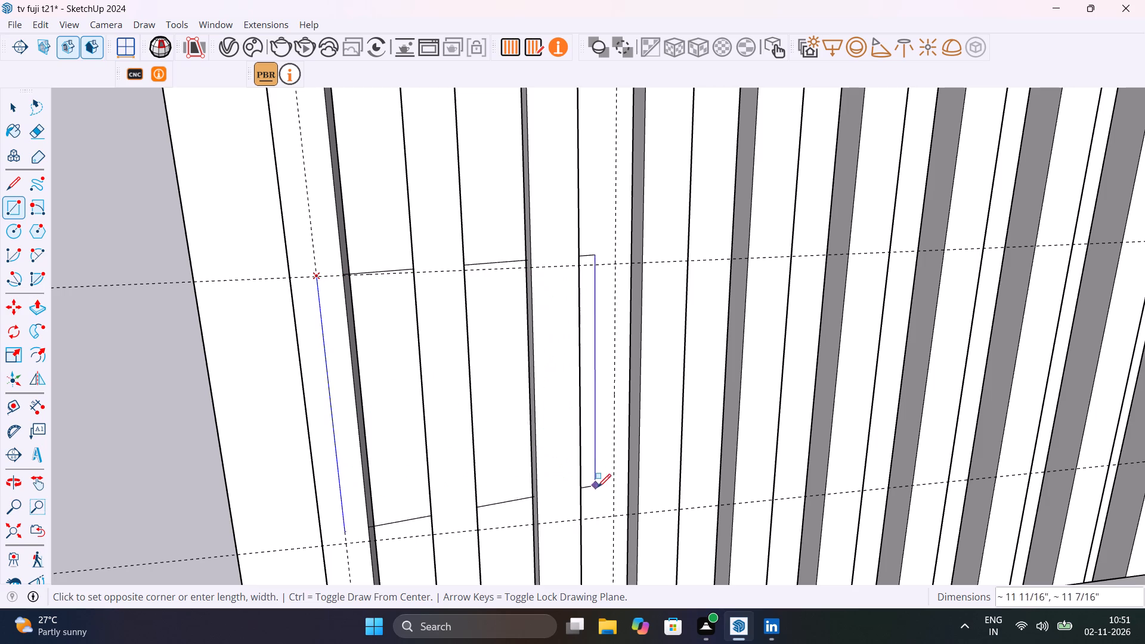
pyautogui.click(613, 514)
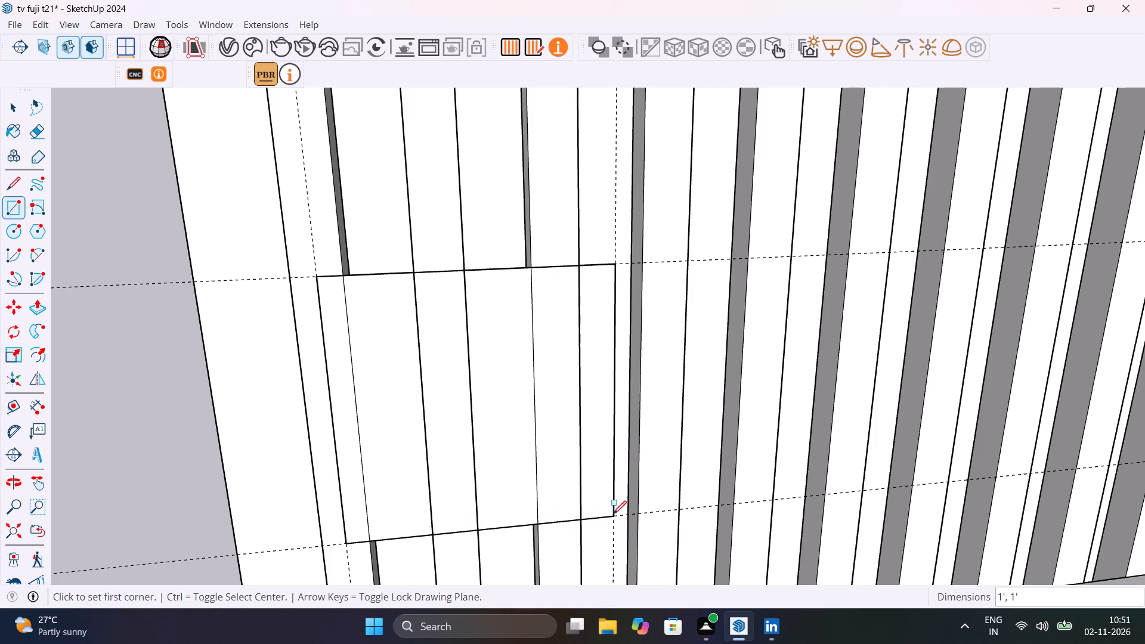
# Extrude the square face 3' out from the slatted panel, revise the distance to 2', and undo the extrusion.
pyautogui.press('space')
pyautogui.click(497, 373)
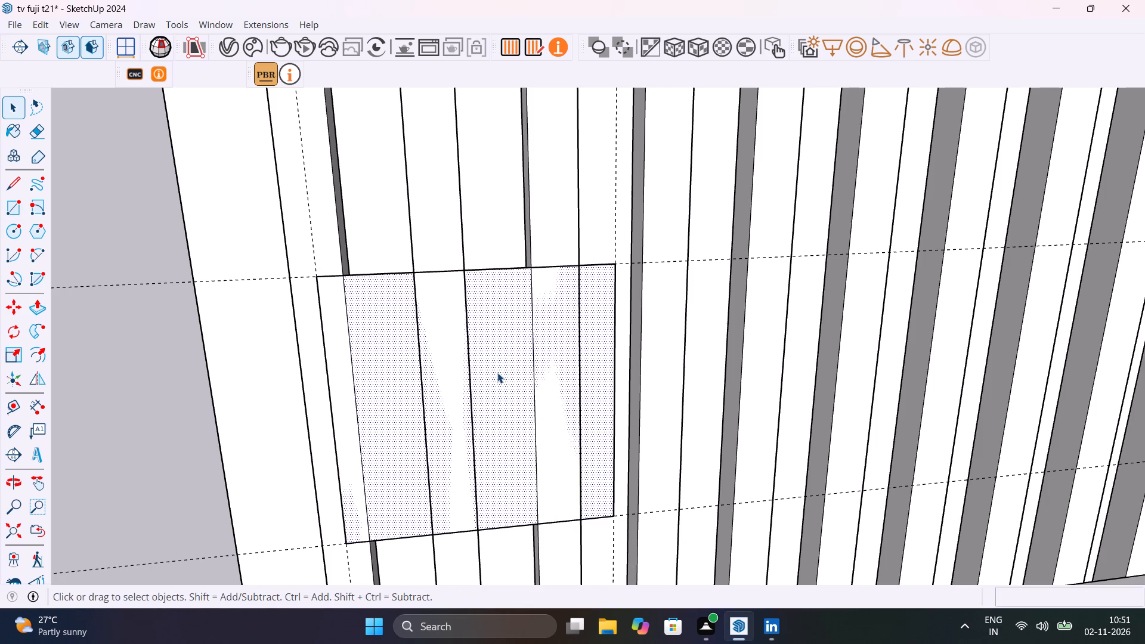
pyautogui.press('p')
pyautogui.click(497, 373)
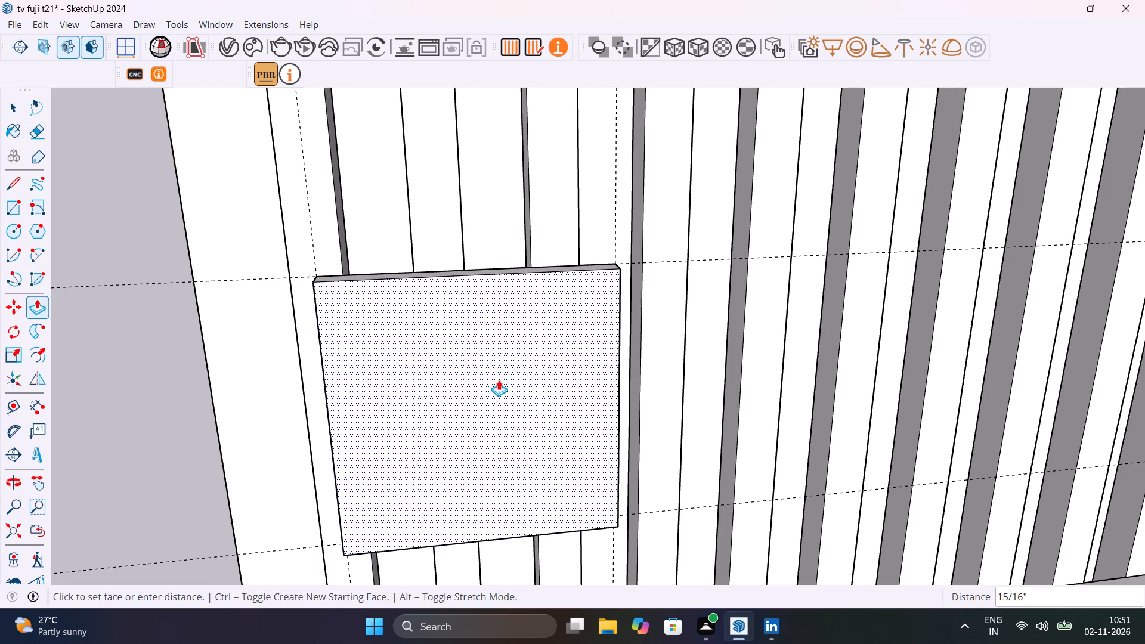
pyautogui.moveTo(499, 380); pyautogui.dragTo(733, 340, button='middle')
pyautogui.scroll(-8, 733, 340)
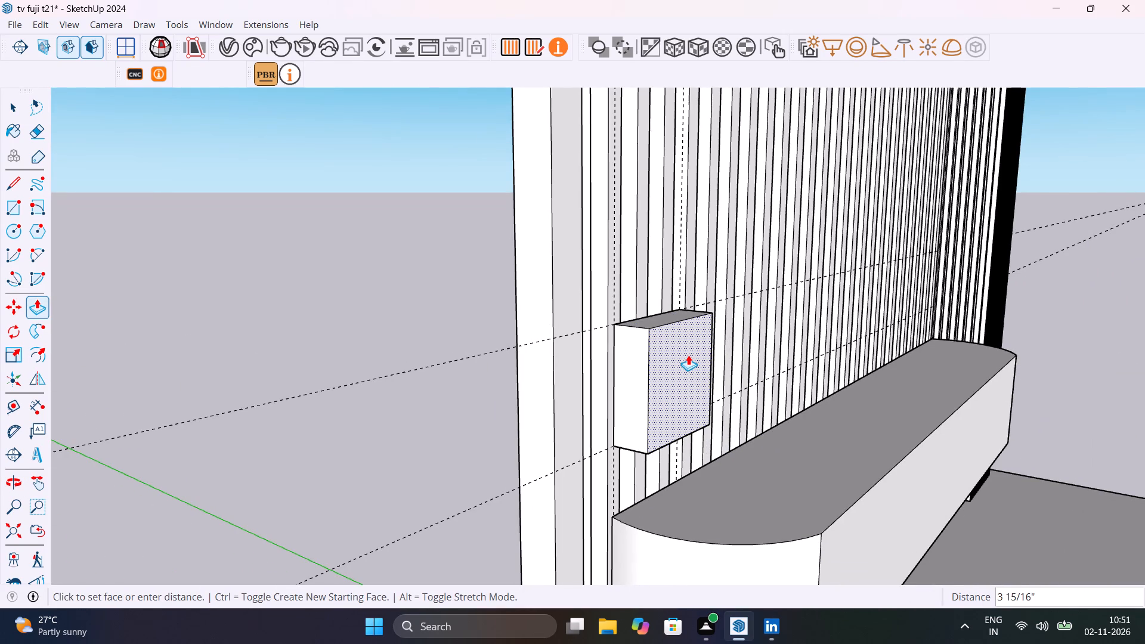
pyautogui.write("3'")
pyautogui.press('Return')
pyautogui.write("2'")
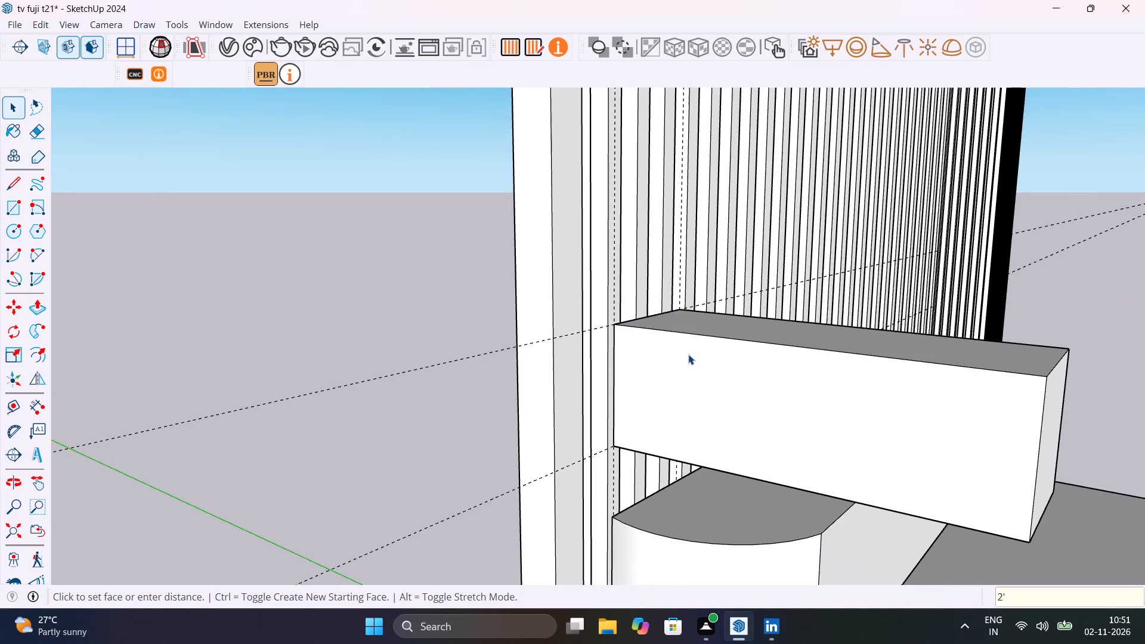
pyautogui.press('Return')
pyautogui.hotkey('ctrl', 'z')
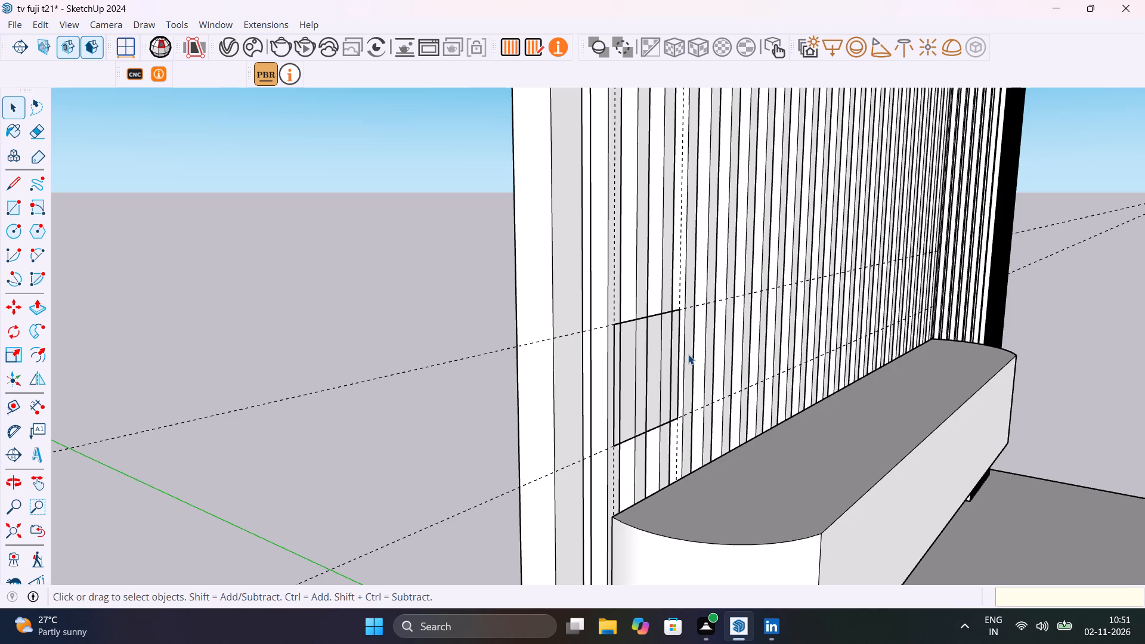
# Extrude the square face 2' out from the slatted panel above the raised unit.
pyautogui.click(663, 358)
pyautogui.scroll(4, 663, 357)
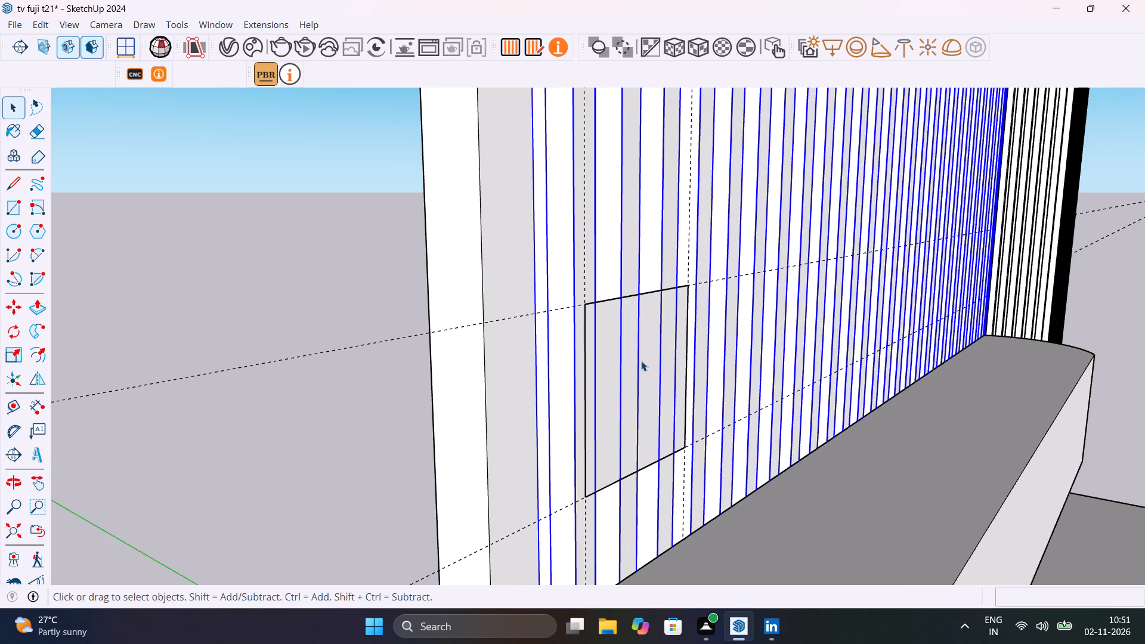
pyautogui.click(642, 361)
pyautogui.press('p')
pyautogui.click(649, 360)
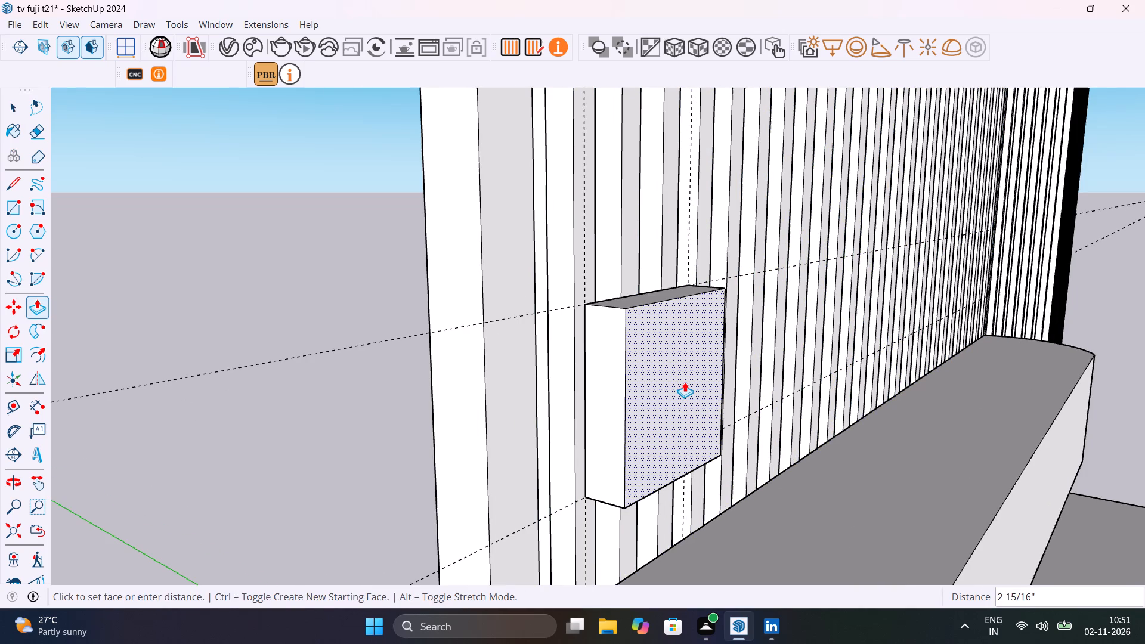
pyautogui.write("2'")
pyautogui.press('Return')
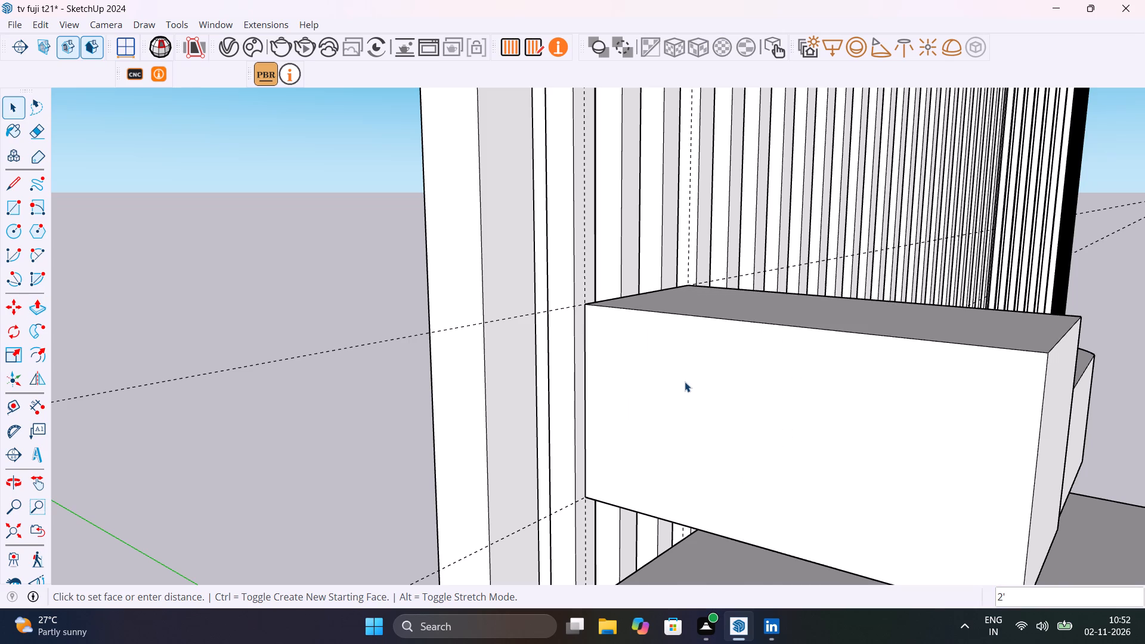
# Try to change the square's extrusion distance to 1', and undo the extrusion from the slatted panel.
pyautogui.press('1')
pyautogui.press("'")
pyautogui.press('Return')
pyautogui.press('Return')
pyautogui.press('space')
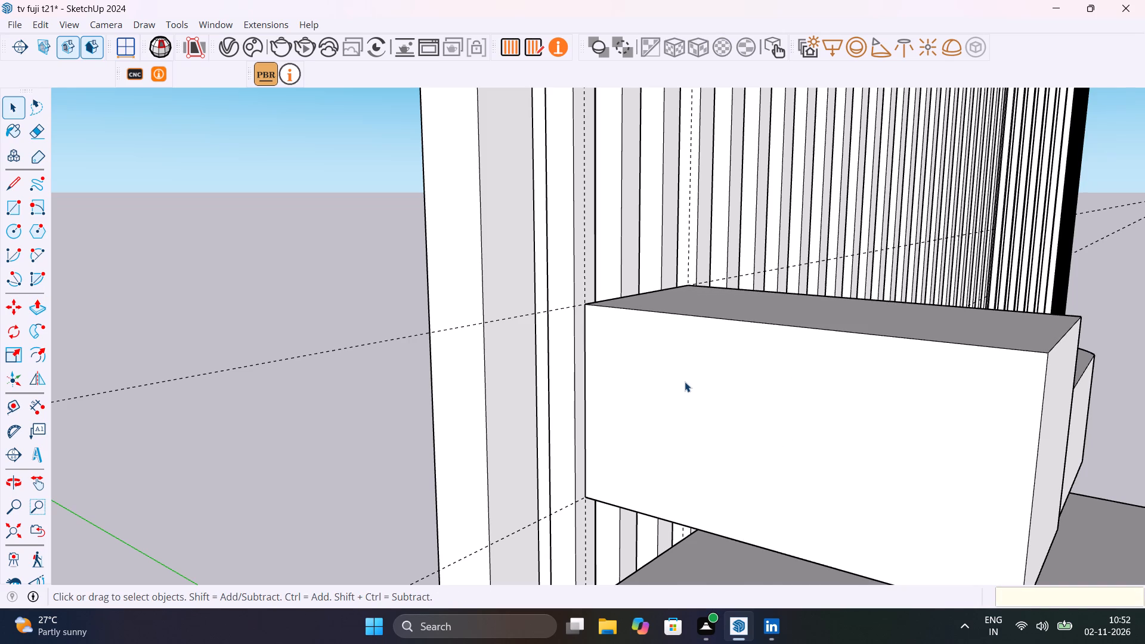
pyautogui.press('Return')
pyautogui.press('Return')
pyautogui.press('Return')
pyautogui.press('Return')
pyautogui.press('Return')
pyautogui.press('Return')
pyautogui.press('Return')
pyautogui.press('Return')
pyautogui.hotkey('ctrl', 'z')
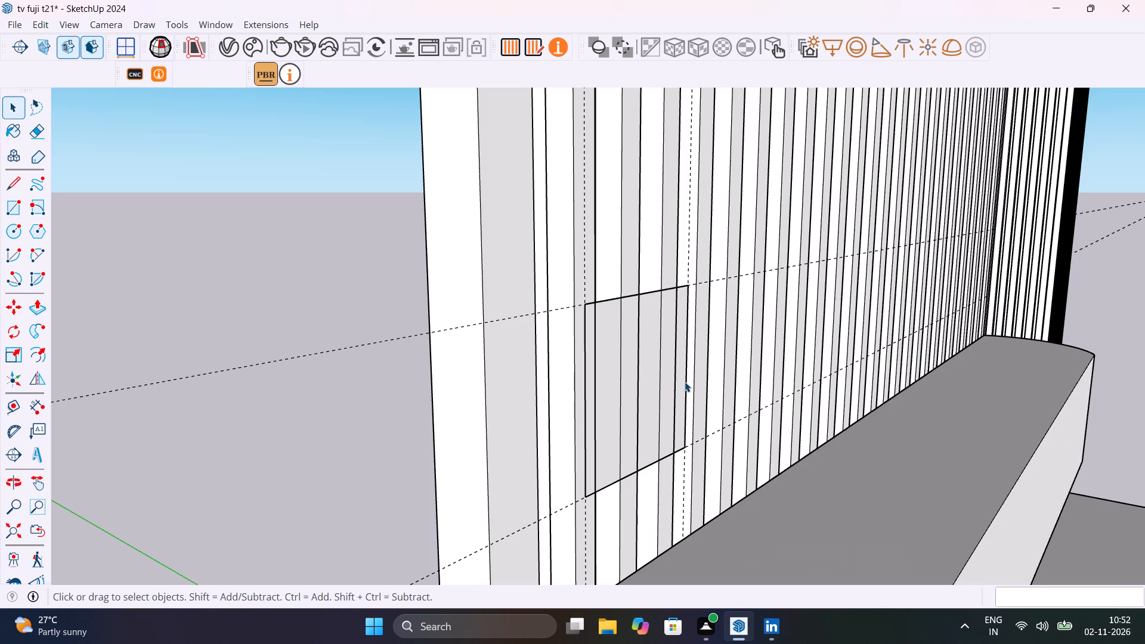
# Save the model.
pyautogui.hotkey('ctrl', 's')
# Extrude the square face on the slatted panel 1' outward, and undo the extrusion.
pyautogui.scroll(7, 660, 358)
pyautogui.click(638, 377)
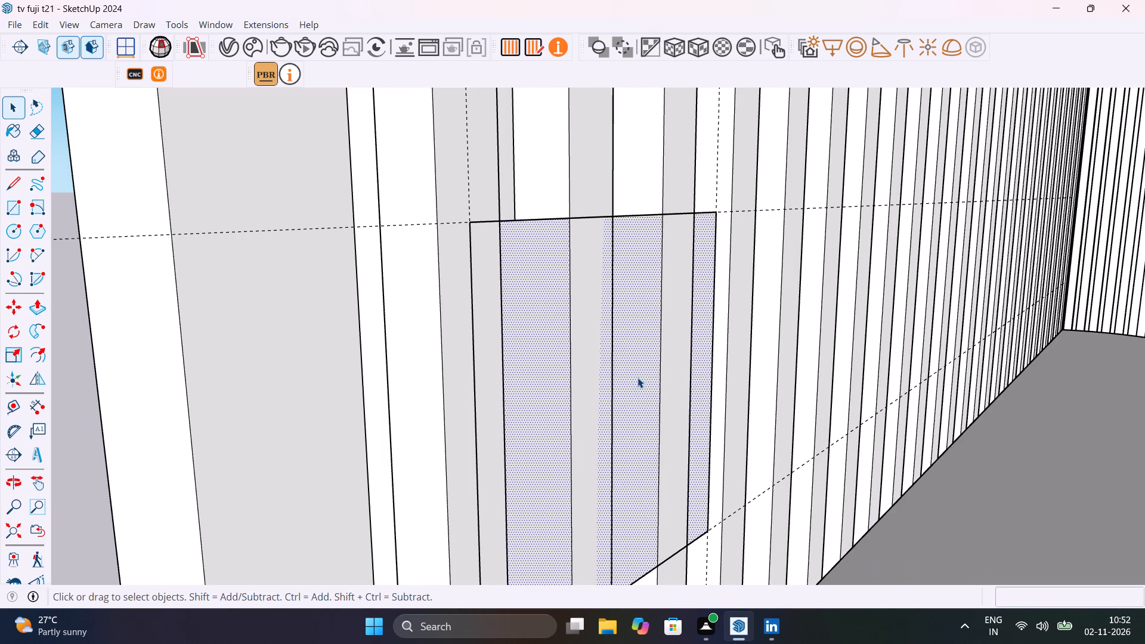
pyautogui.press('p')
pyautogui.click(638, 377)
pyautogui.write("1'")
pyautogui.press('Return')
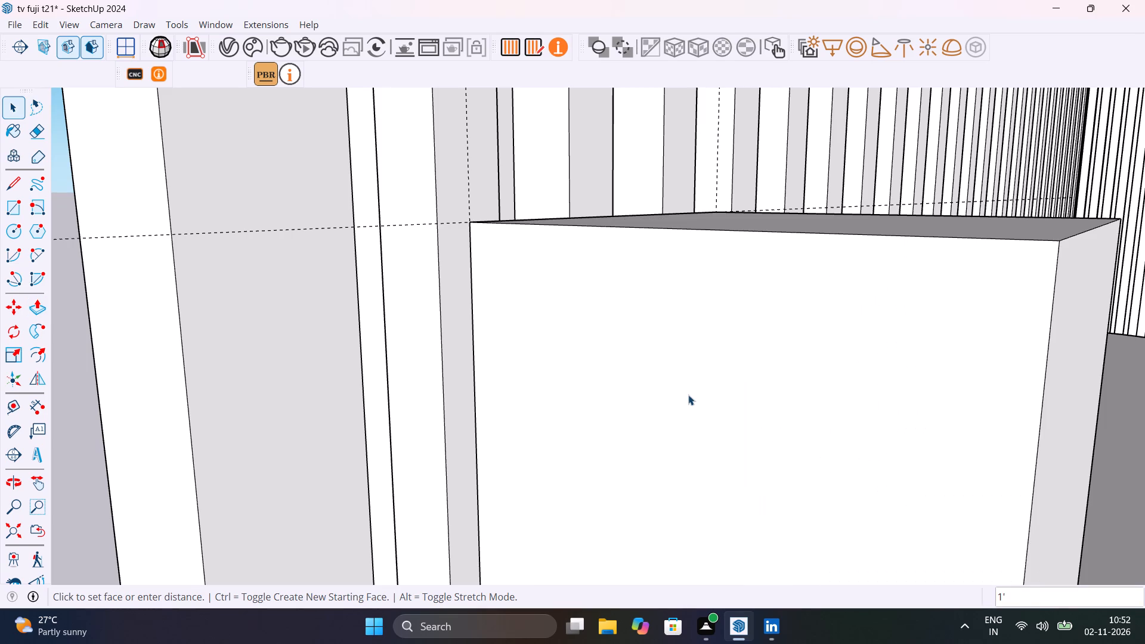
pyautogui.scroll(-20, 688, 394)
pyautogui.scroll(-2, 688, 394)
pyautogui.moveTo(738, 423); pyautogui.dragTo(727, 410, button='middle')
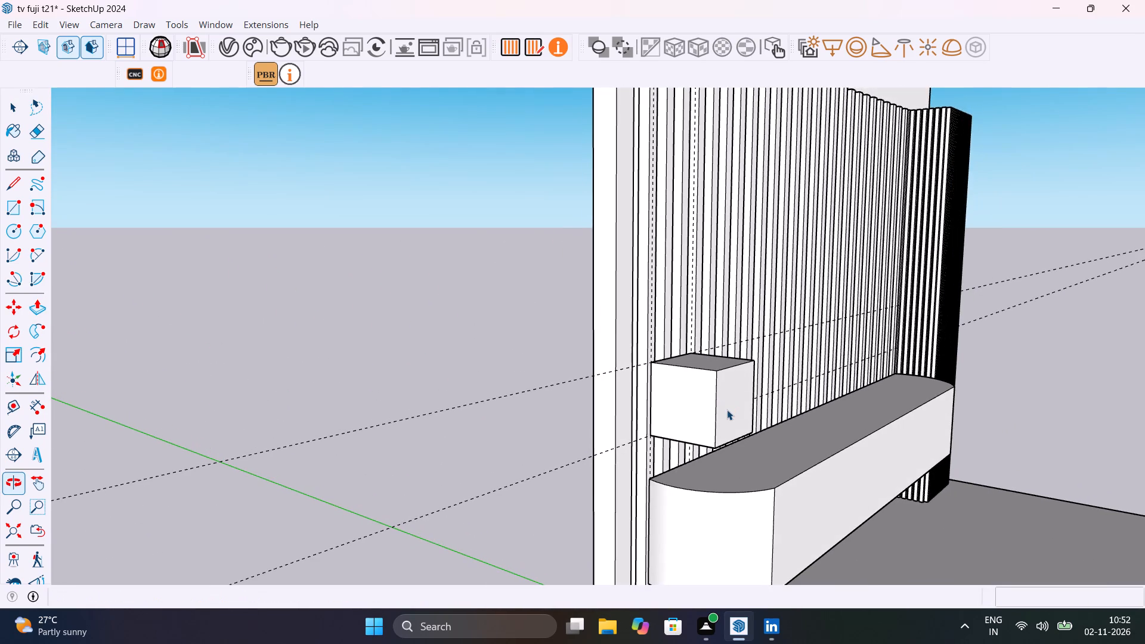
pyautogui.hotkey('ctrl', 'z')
# Extrude the square face 5" out from the slatted panel above the raised unit.
pyautogui.scroll(4, 659, 390)
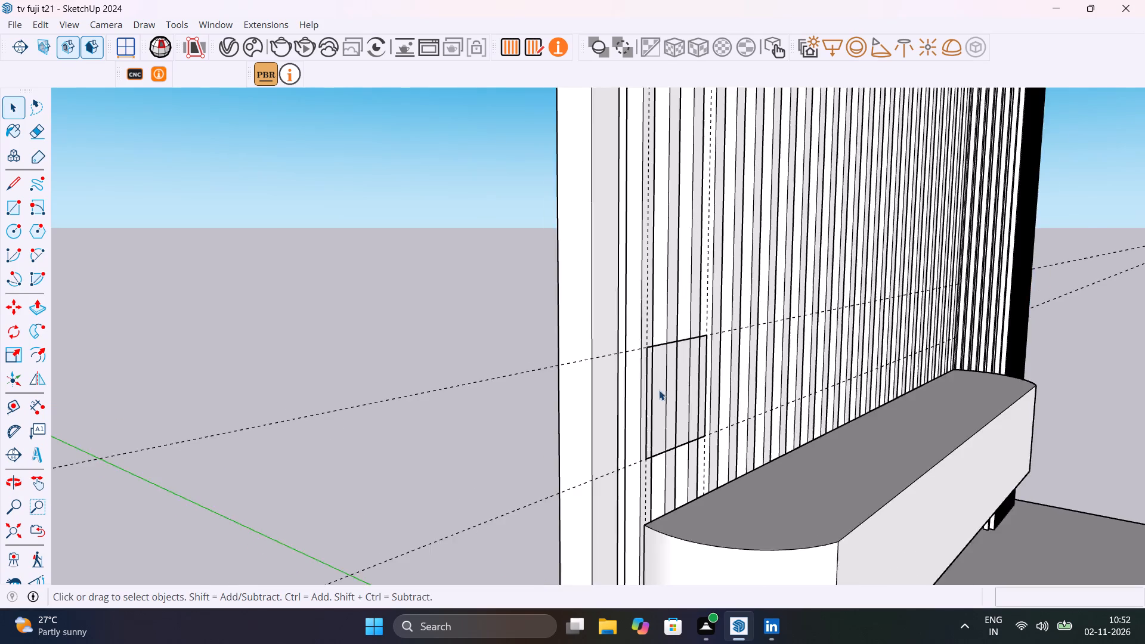
pyautogui.scroll(5, 659, 390)
pyautogui.click(682, 373)
pyautogui.press('p')
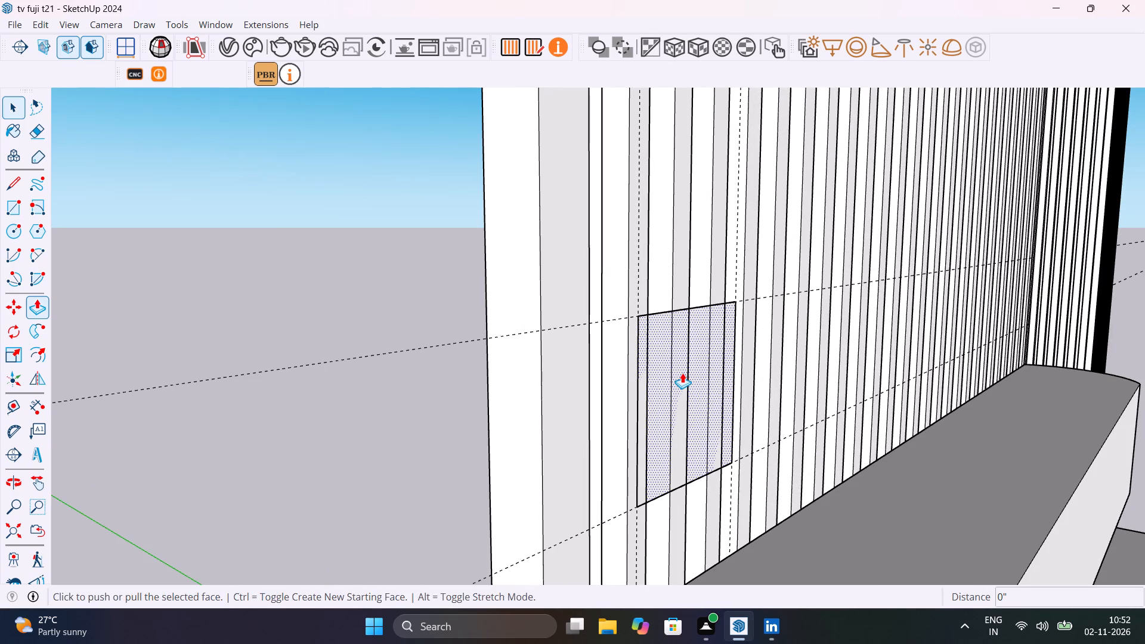
pyautogui.click(682, 373)
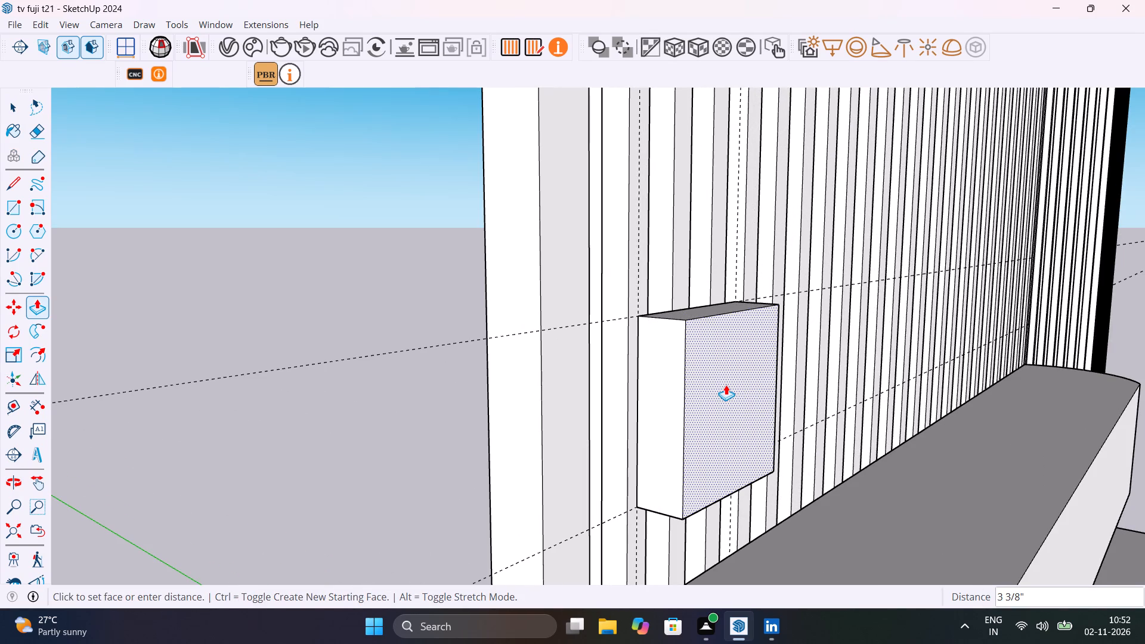
pyautogui.scroll(-5, 726, 385)
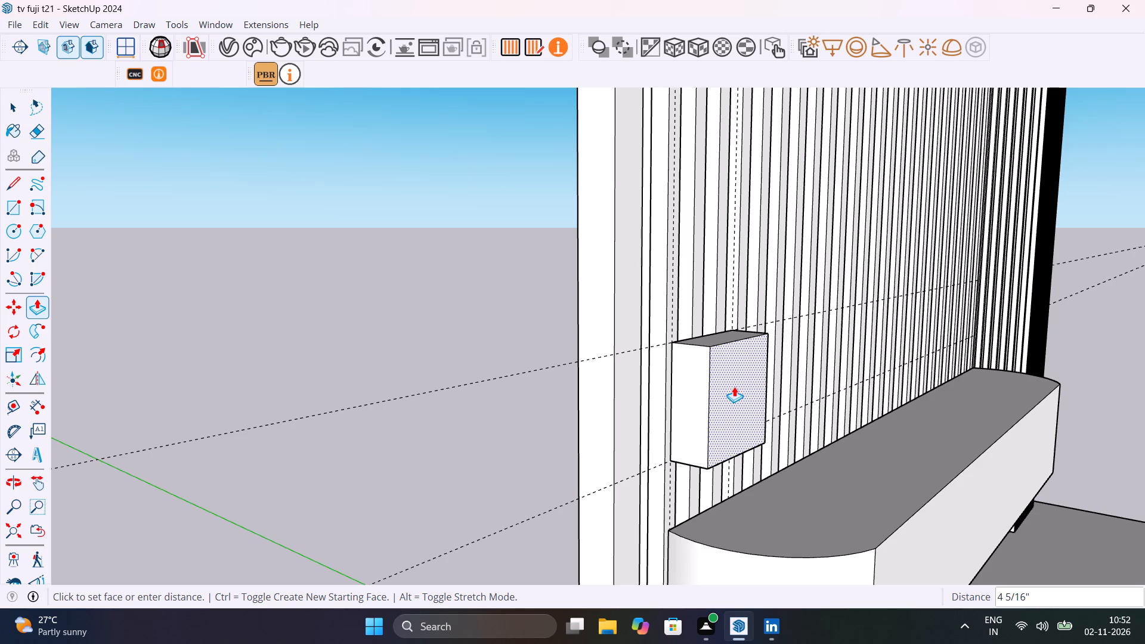
pyautogui.write('5"')
pyautogui.press('Return')
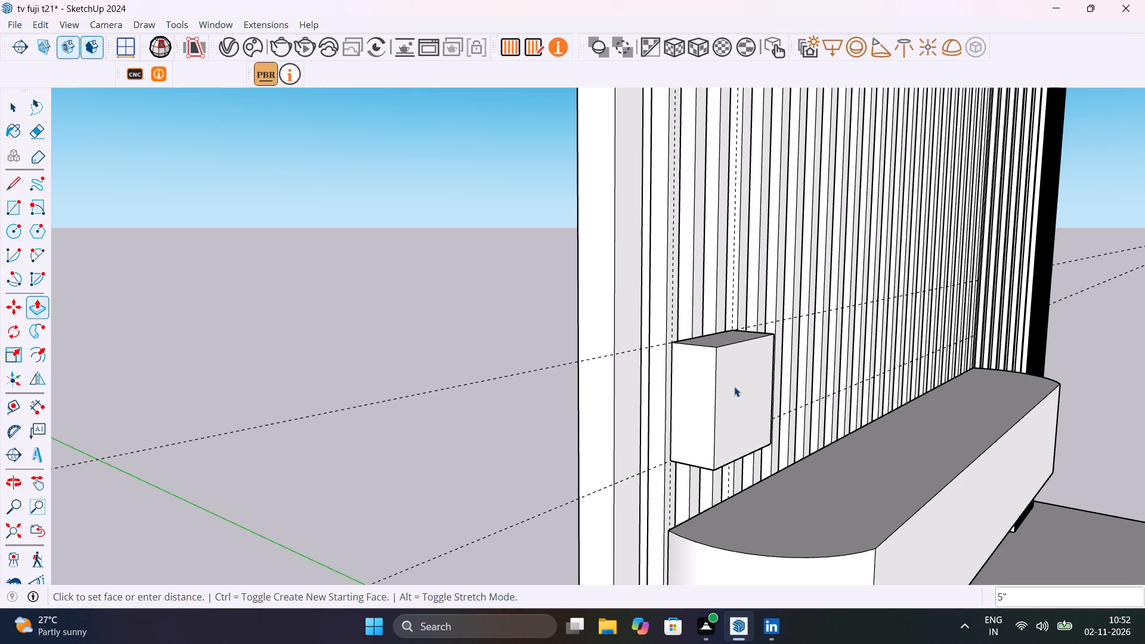
pyautogui.press('space')
# Offset the outline of the box's front face 1" inward to form a border.
pyautogui.moveTo(776, 397); pyautogui.dragTo(713, 394, button='middle')
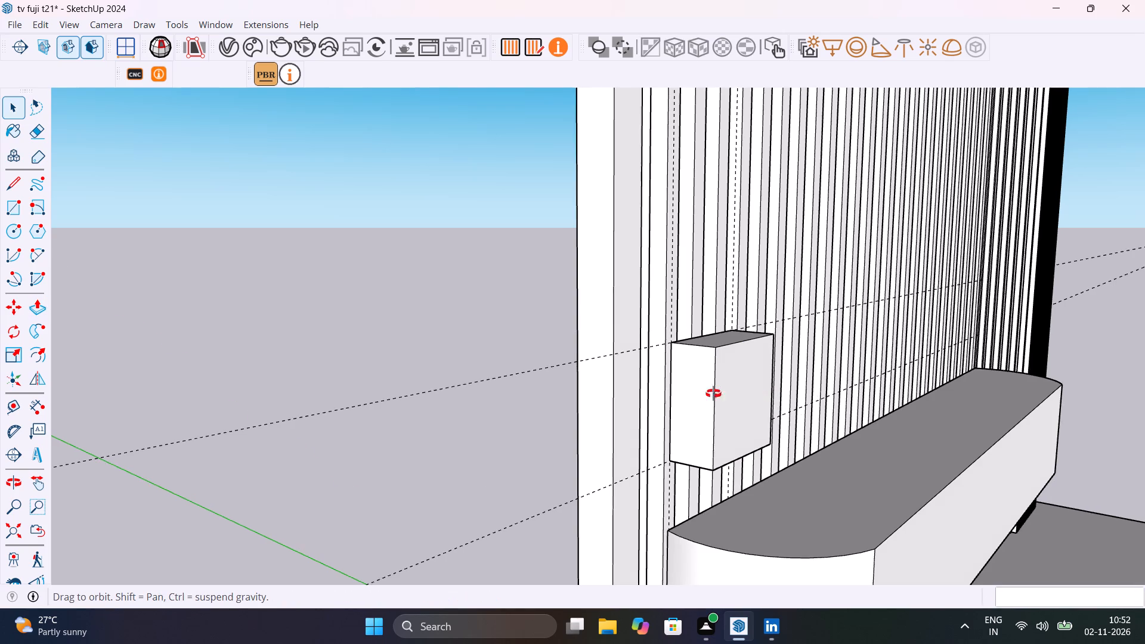
pyautogui.moveTo(713, 394); pyautogui.dragTo(609, 501, button='middle')
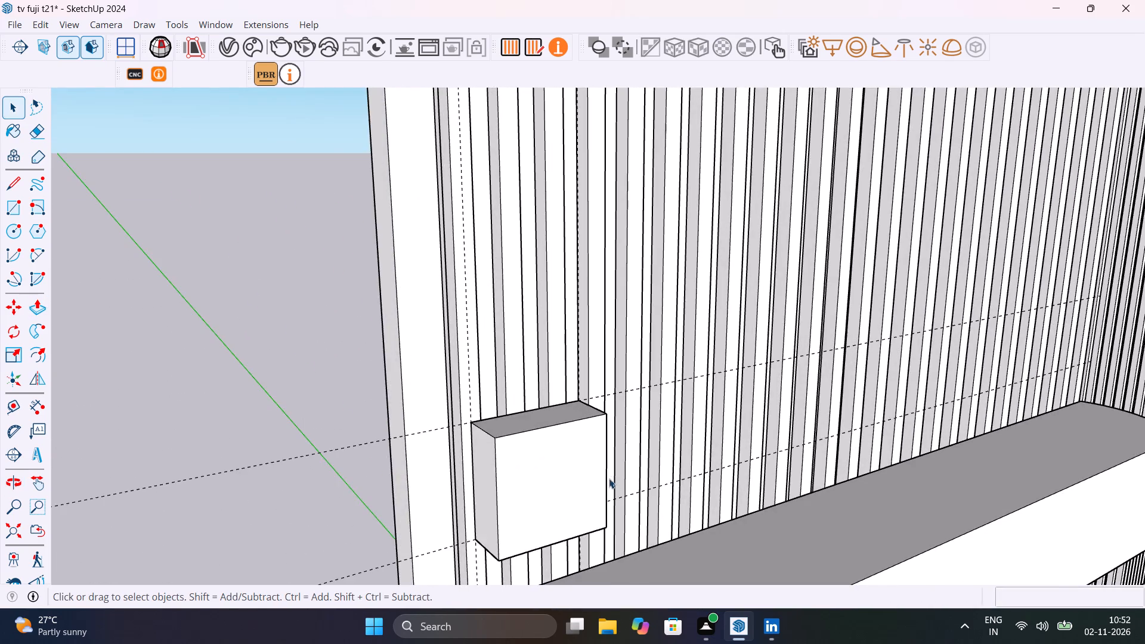
pyautogui.scroll(-6, 609, 475)
pyautogui.scroll(7, 565, 481)
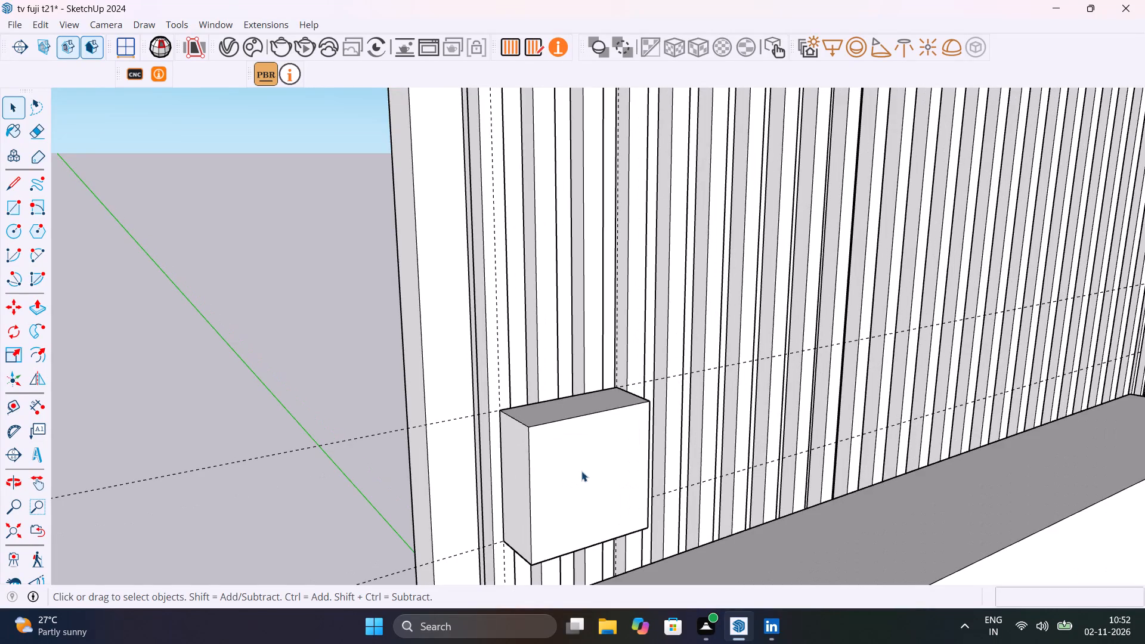
pyautogui.click(581, 470)
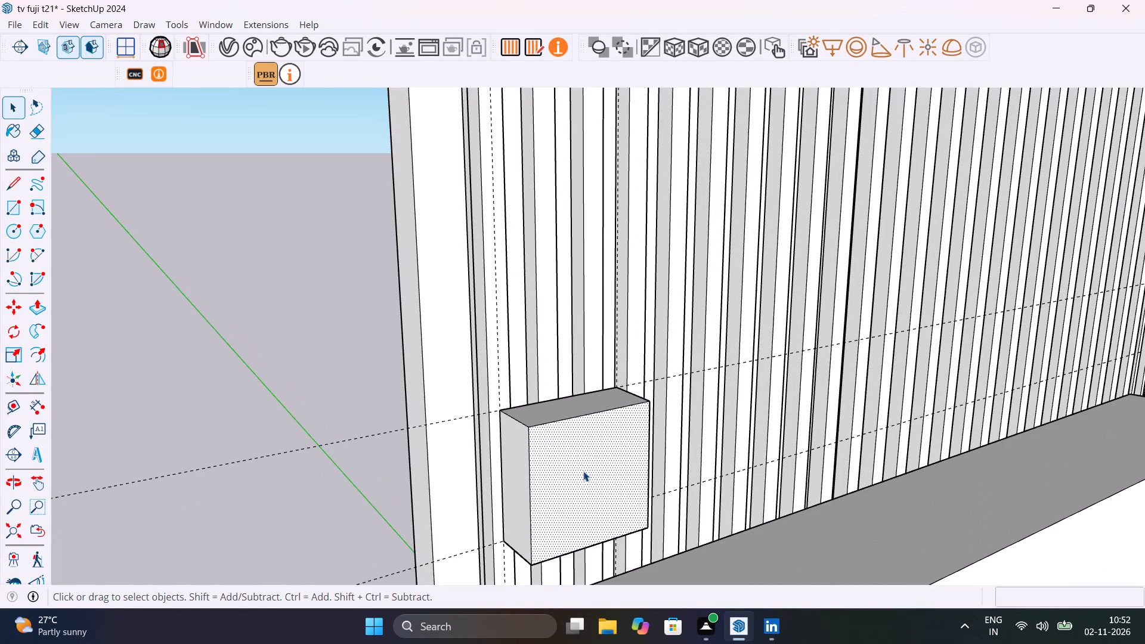
pyautogui.press('f')
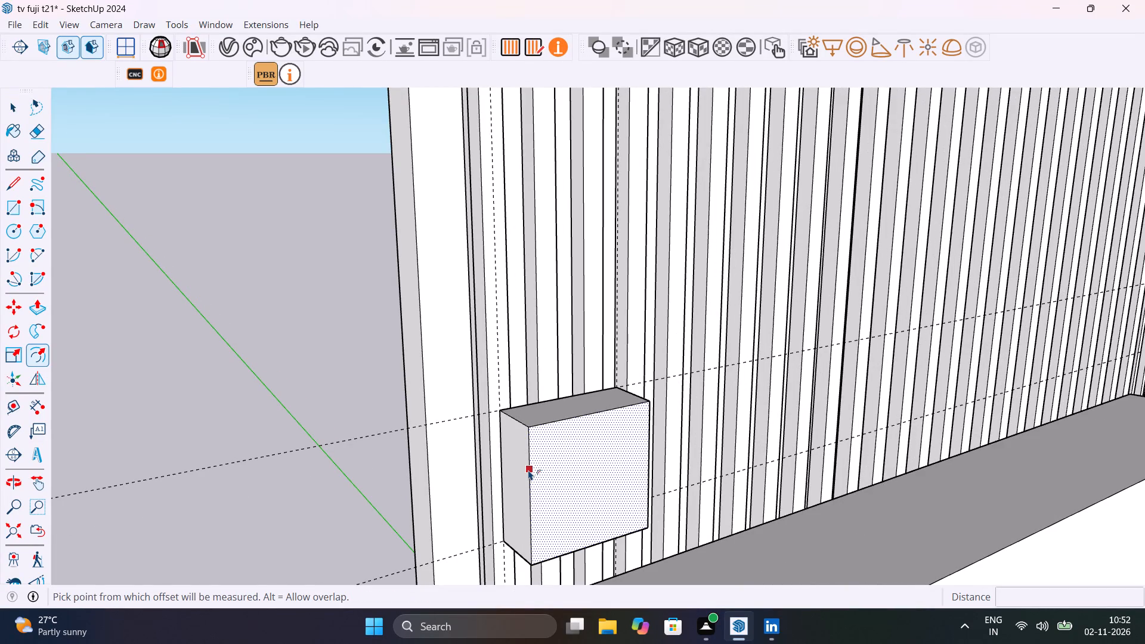
pyautogui.moveTo(528, 469); pyautogui.dragTo(537, 469)
pyautogui.write('1"')
pyautogui.press('Return')
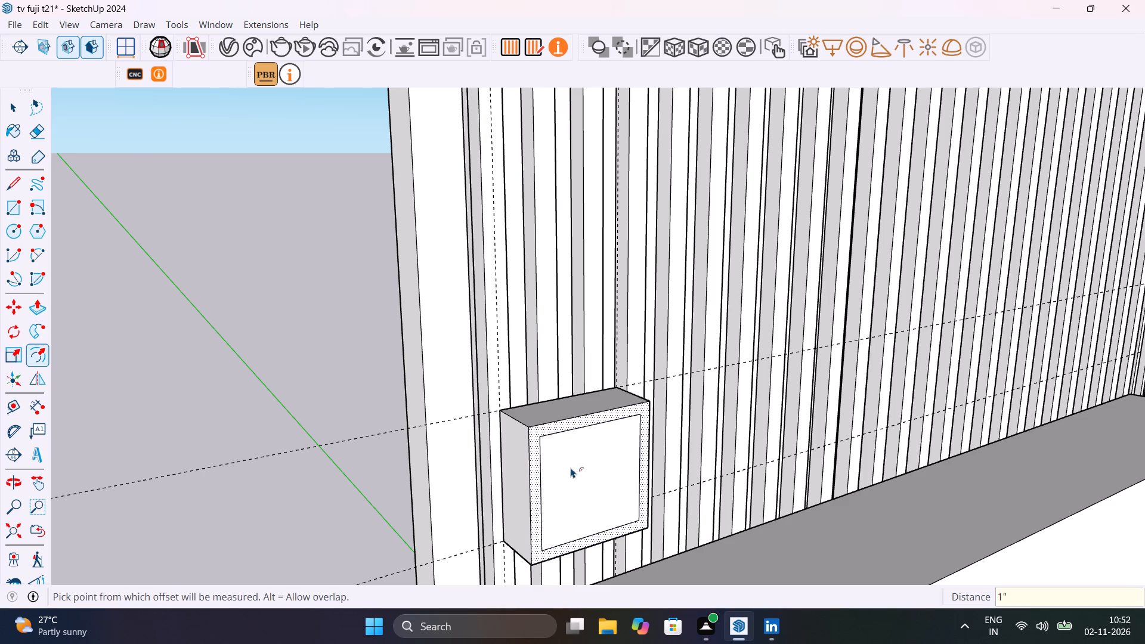
pyautogui.press('space')
# Push the inner square of the box's front face 4" inward to hollow out an open niche.
pyautogui.click(600, 479)
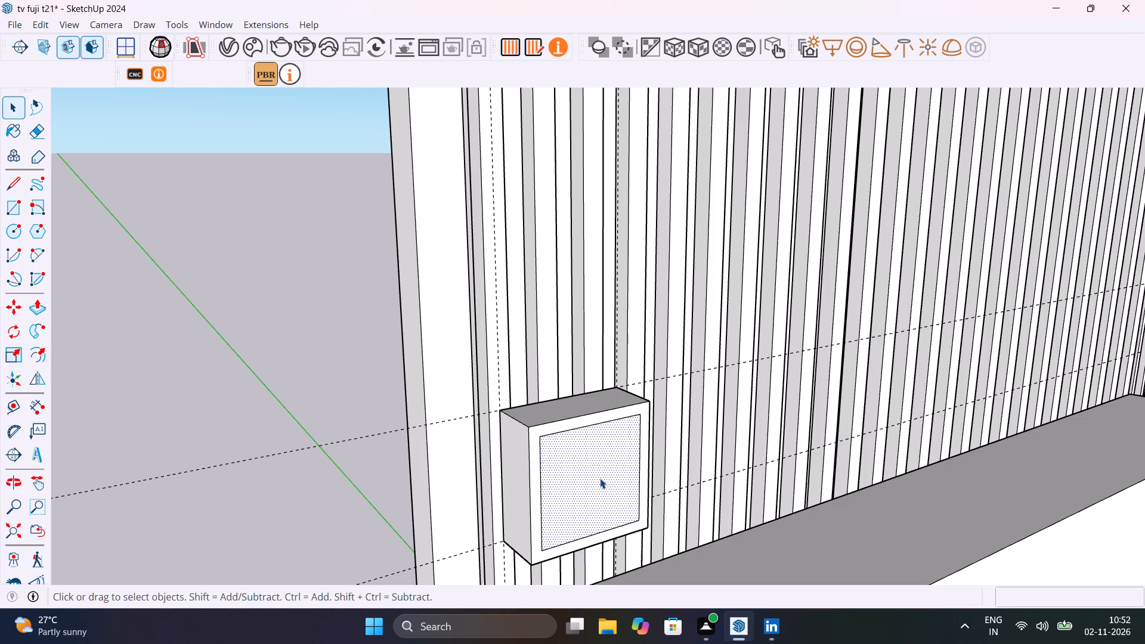
pyautogui.press('p')
pyautogui.click(600, 478)
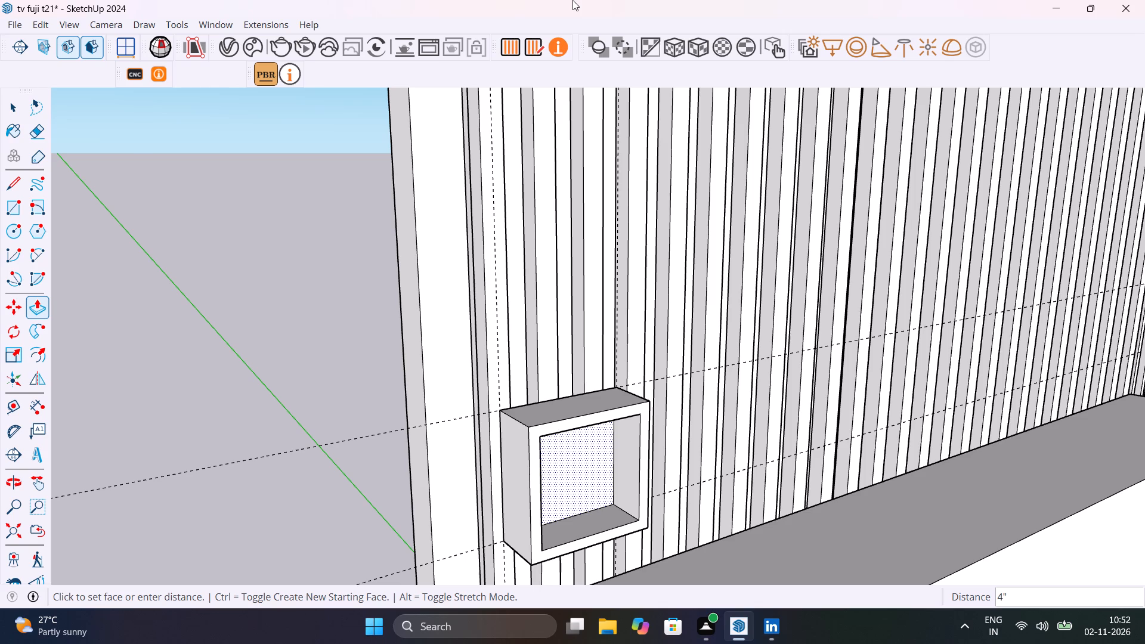
pyautogui.scroll(16, 572, 0)
pyautogui.write('4"')
pyautogui.press('Return')
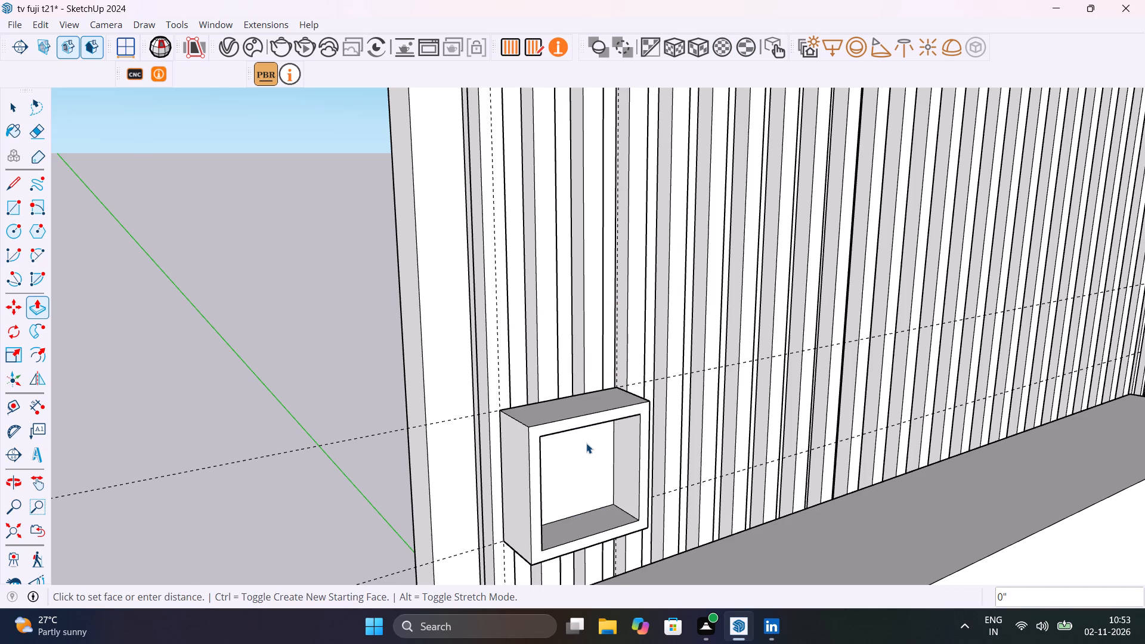
pyautogui.press('space')
# Select all the connected geometry of the hollowed box and make it a group.
pyautogui.scroll(-5, 586, 443)
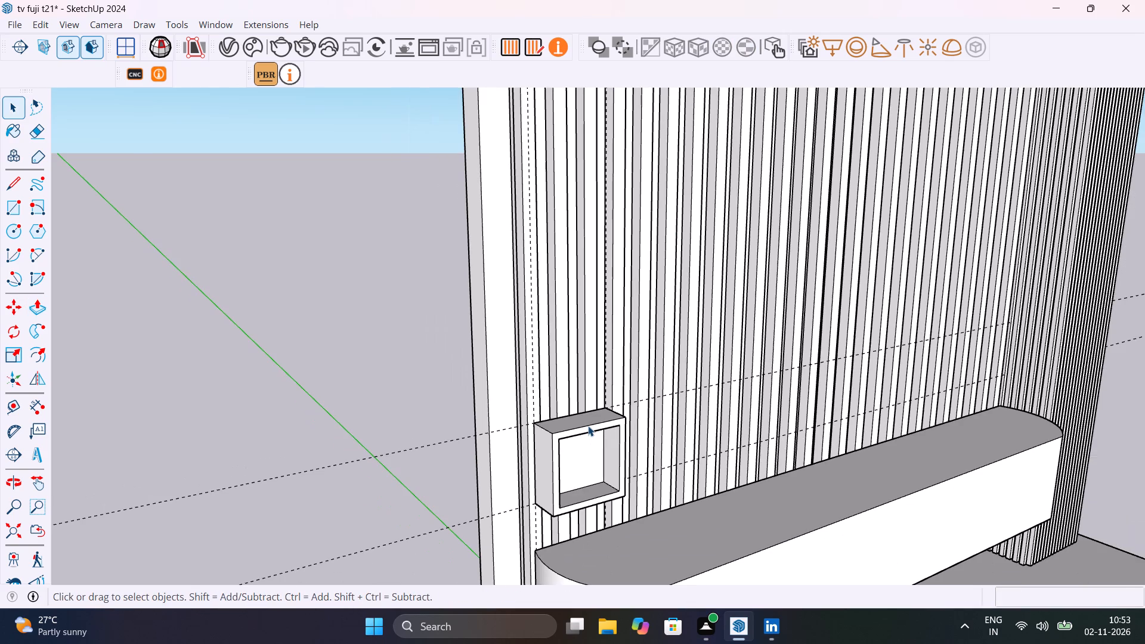
pyautogui.click(588, 426)
pyautogui.tripleClick(588, 426)
pyautogui.rightClick(588, 426)
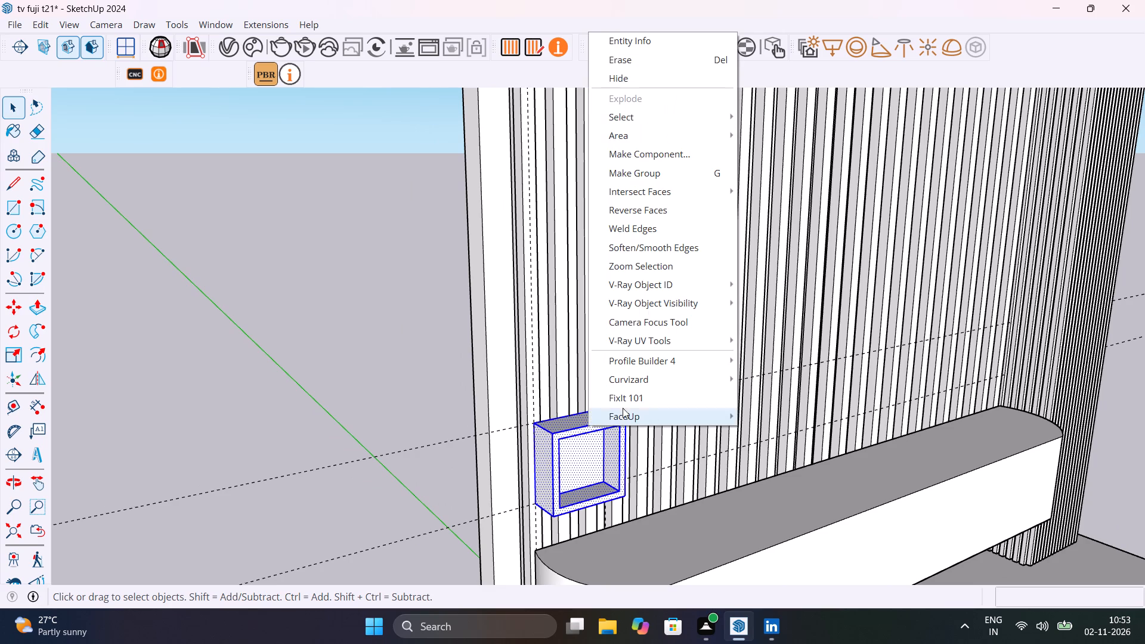
pyautogui.click(681, 172)
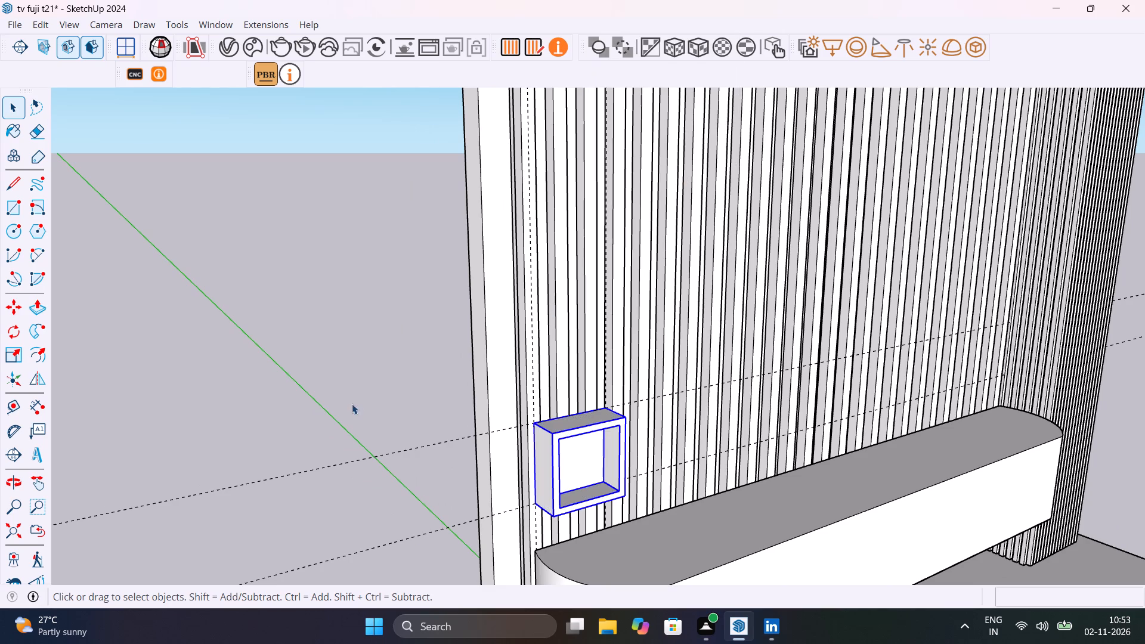
pyautogui.click(363, 388)
# Place a vertical guide about 9/16" from the slat edge where the slatted panel meets the fluted side column.
pyautogui.moveTo(376, 388); pyautogui.dragTo(451, 299, button='middle')
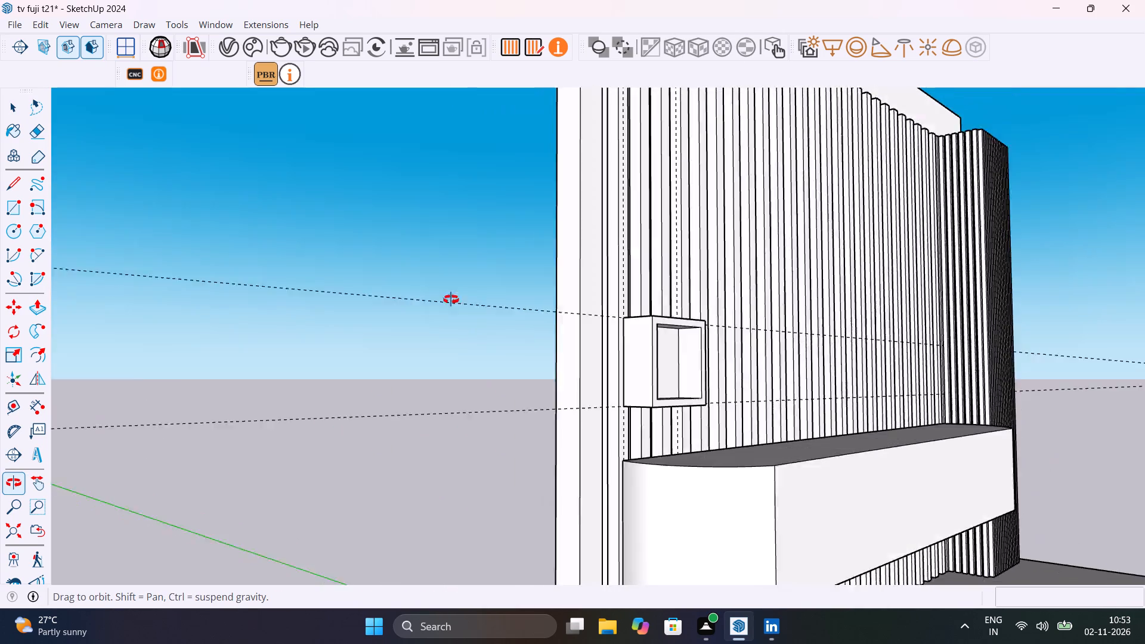
pyautogui.moveTo(451, 299); pyautogui.dragTo(171, 349, button='middle')
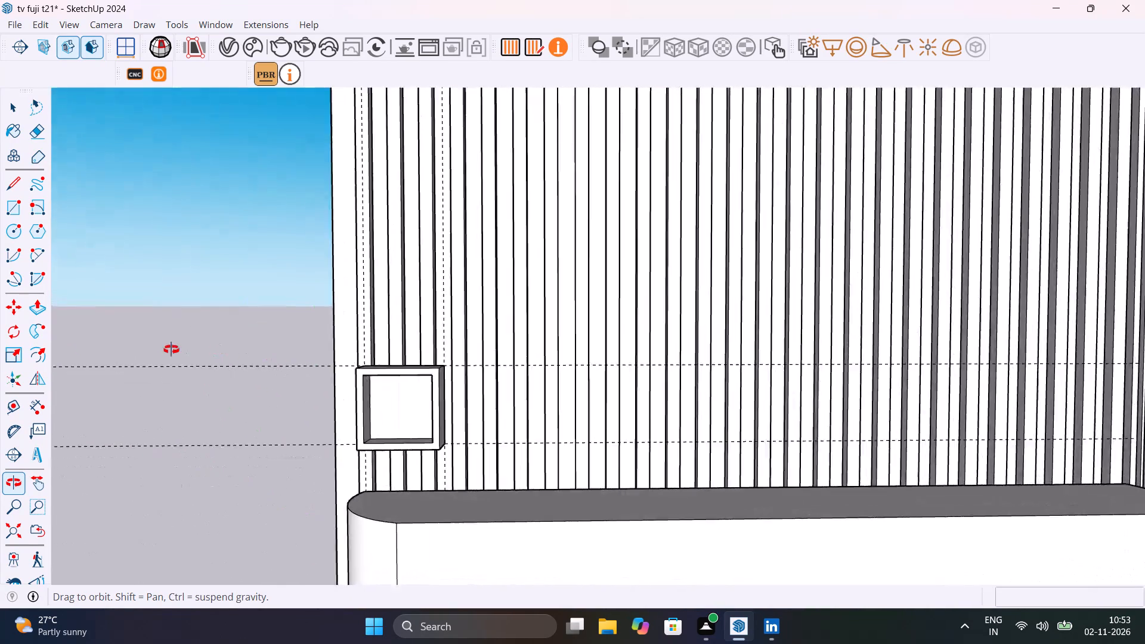
pyautogui.moveTo(171, 349); pyautogui.dragTo(81, 372, button='middle')
pyautogui.scroll(-5, 302, 372)
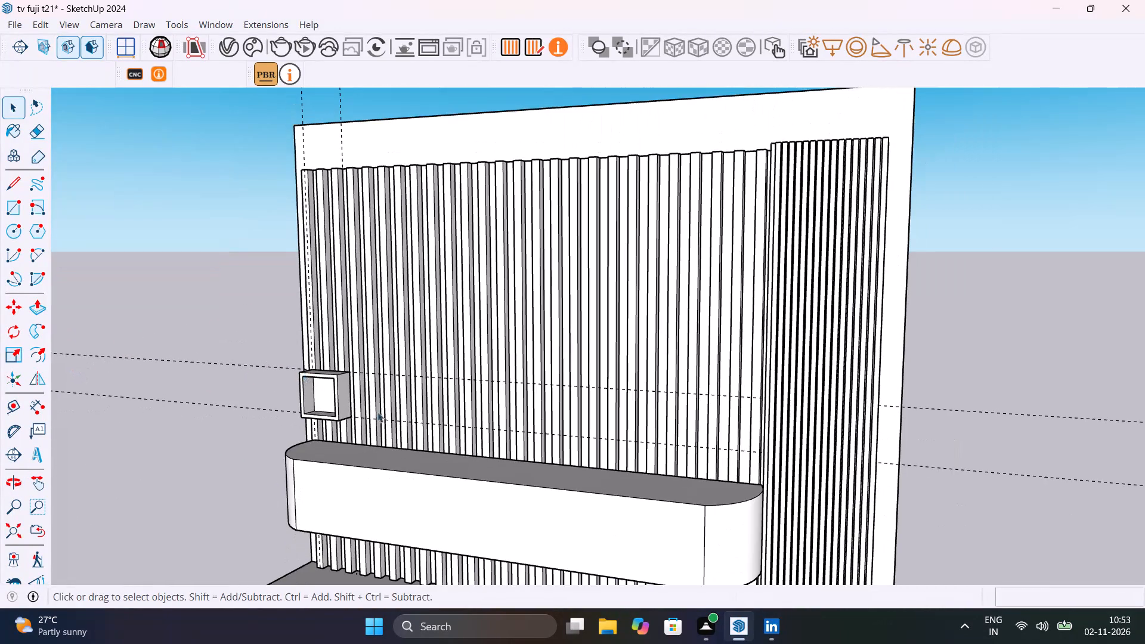
pyautogui.moveTo(574, 449); pyautogui.dragTo(776, 471, button='middle')
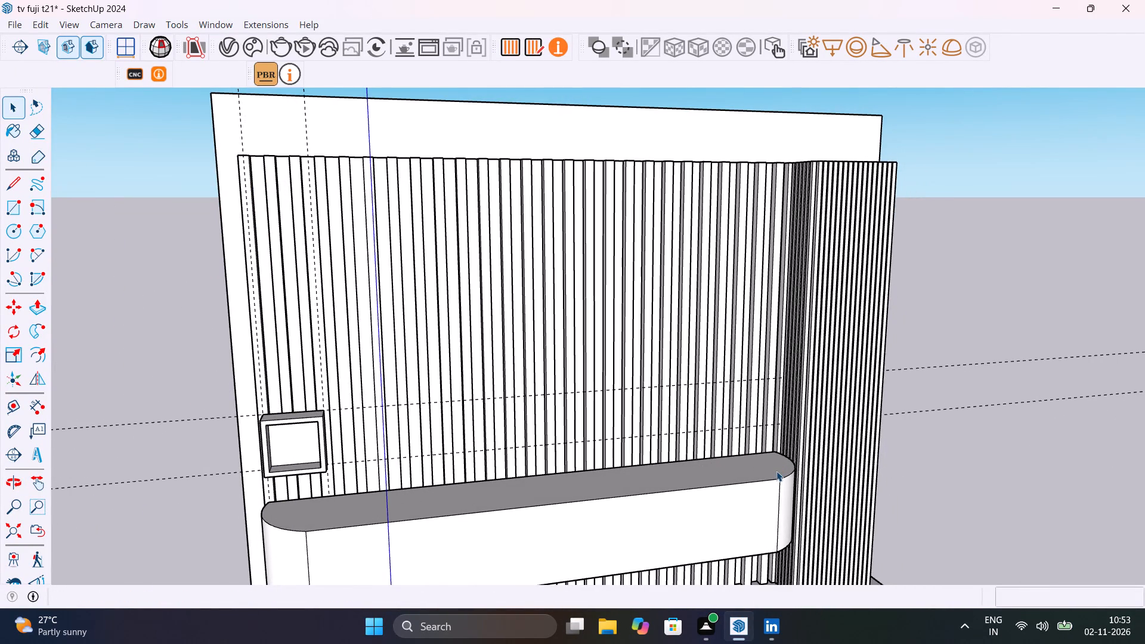
pyautogui.scroll(11, 783, 376)
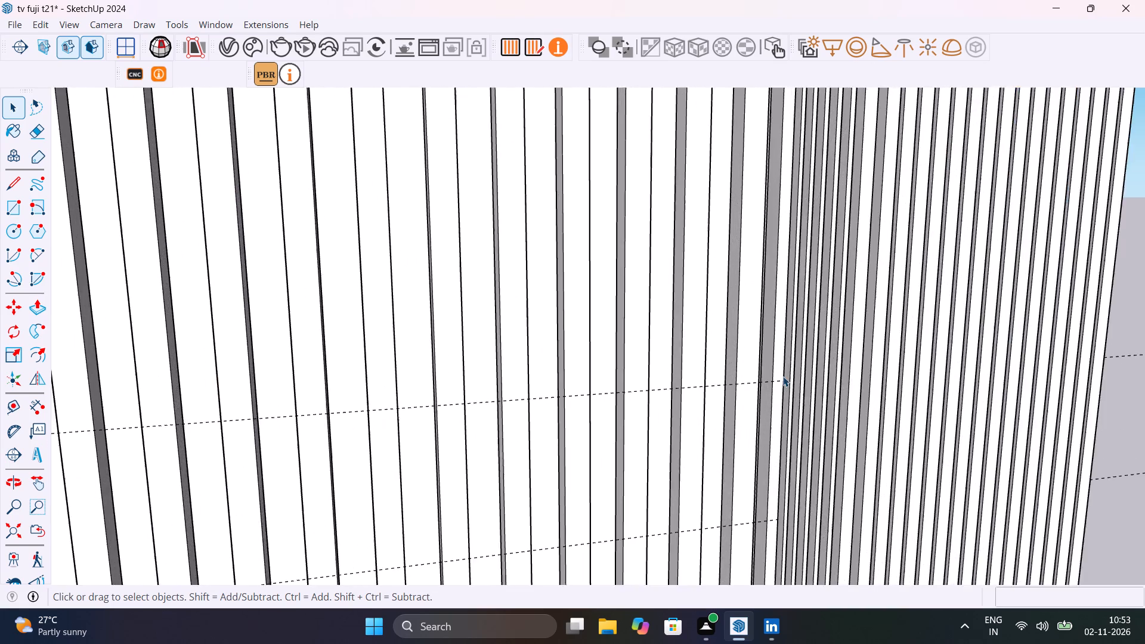
pyautogui.scroll(6, 783, 376)
pyautogui.press('t')
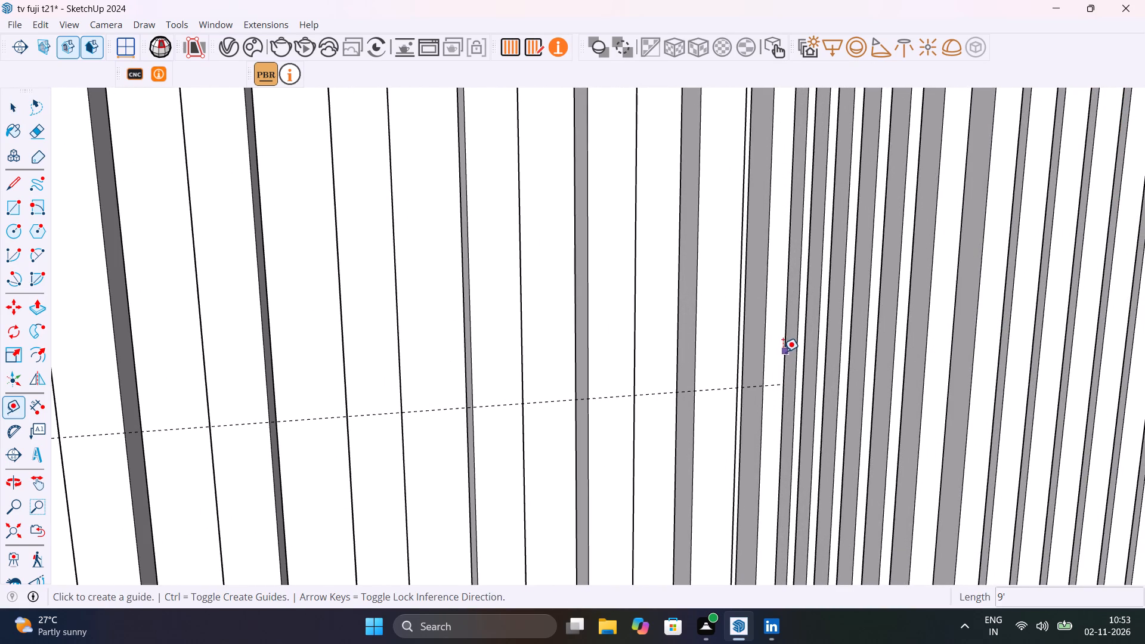
pyautogui.click(783, 352)
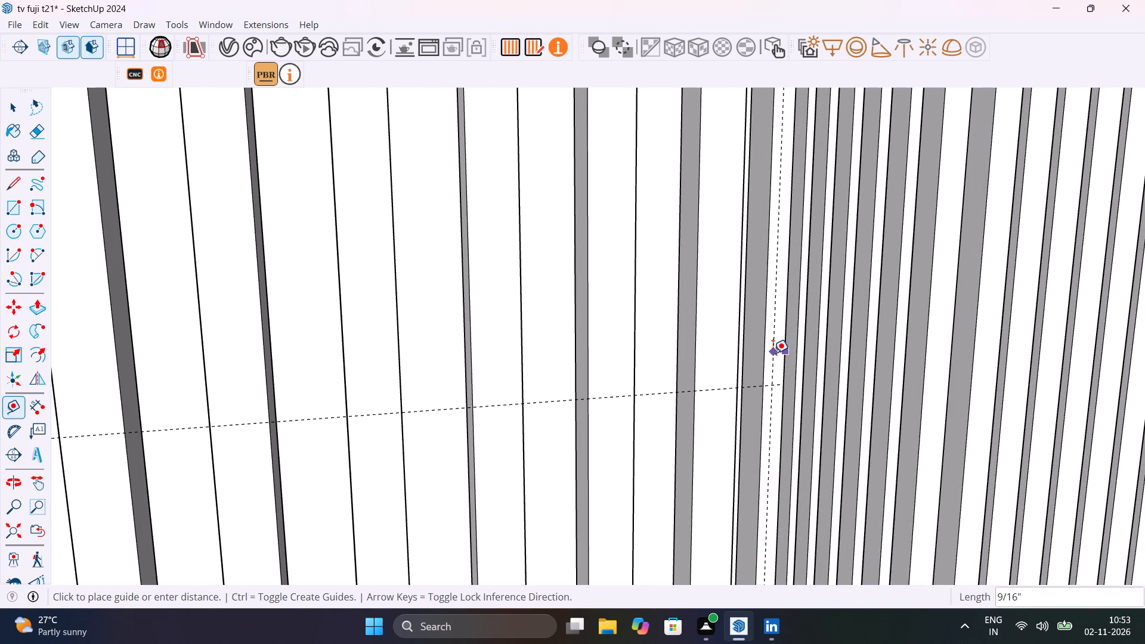
pyautogui.click(772, 353)
pyautogui.scroll(-2, 772, 371)
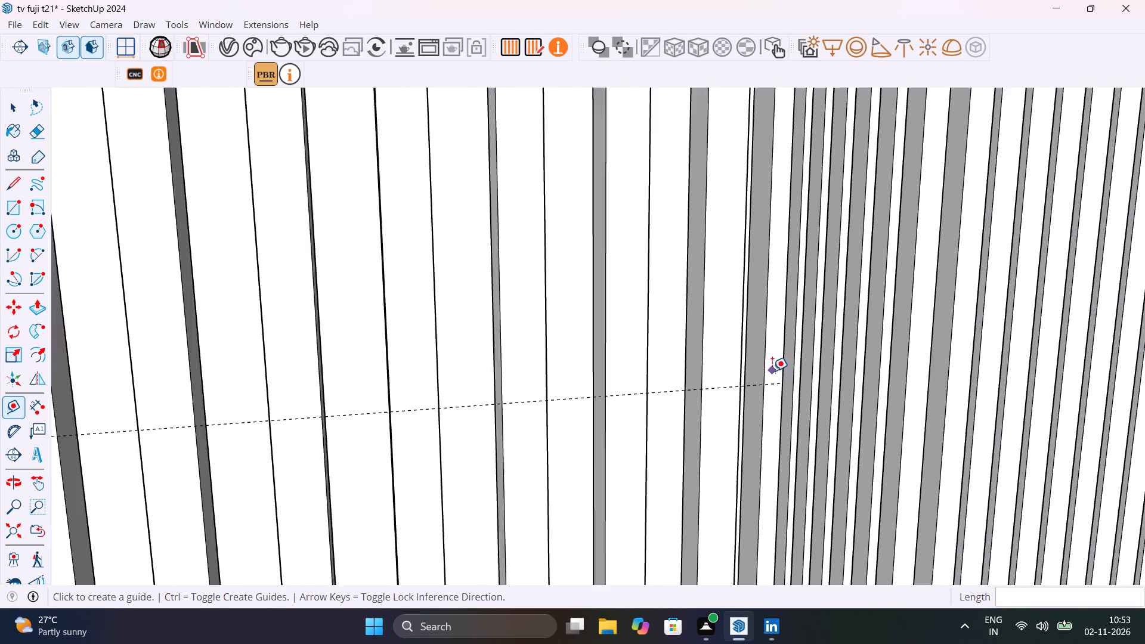
pyautogui.scroll(-19, 772, 371)
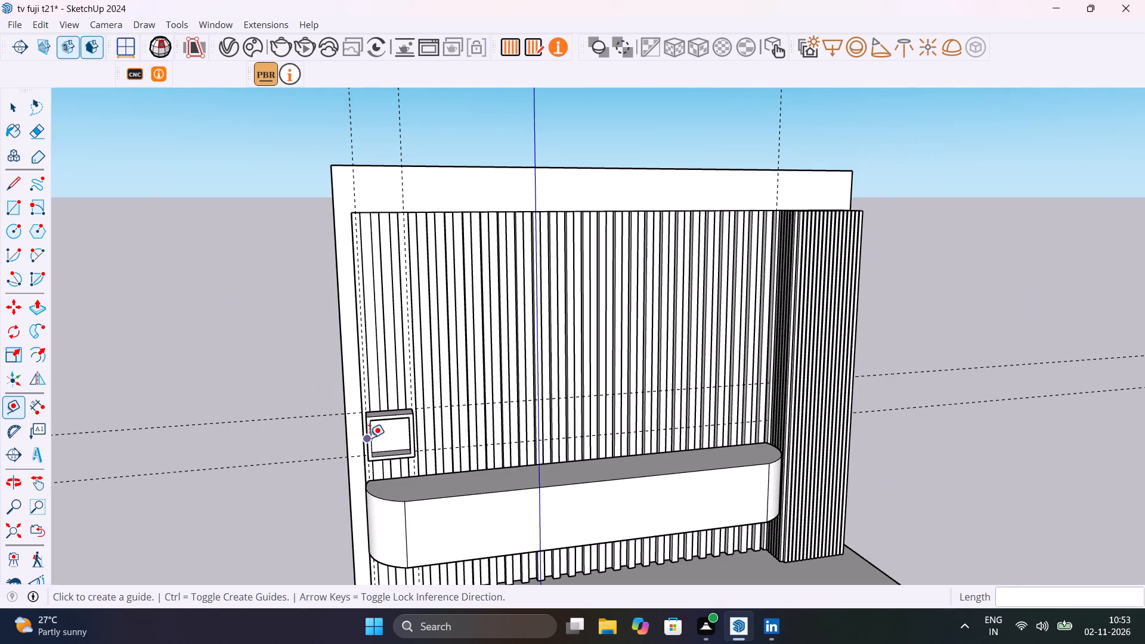
pyautogui.press('space')
# Copy the box niche horizontally along the red axis about 8' 11 1/8", to the vertical guide beside the fluted column.
pyautogui.scroll(11, 397, 454)
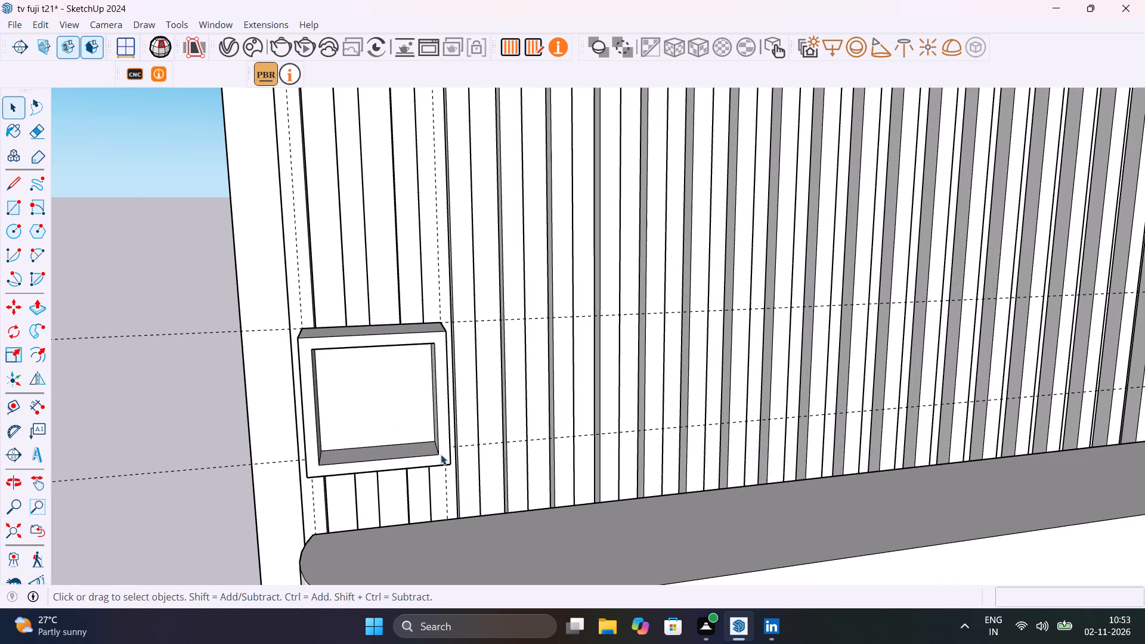
pyautogui.click(444, 455)
pyautogui.moveTo(454, 459); pyautogui.dragTo(343, 457, button='middle')
pyautogui.scroll(1, 343, 457)
pyautogui.scroll(4, 496, 428)
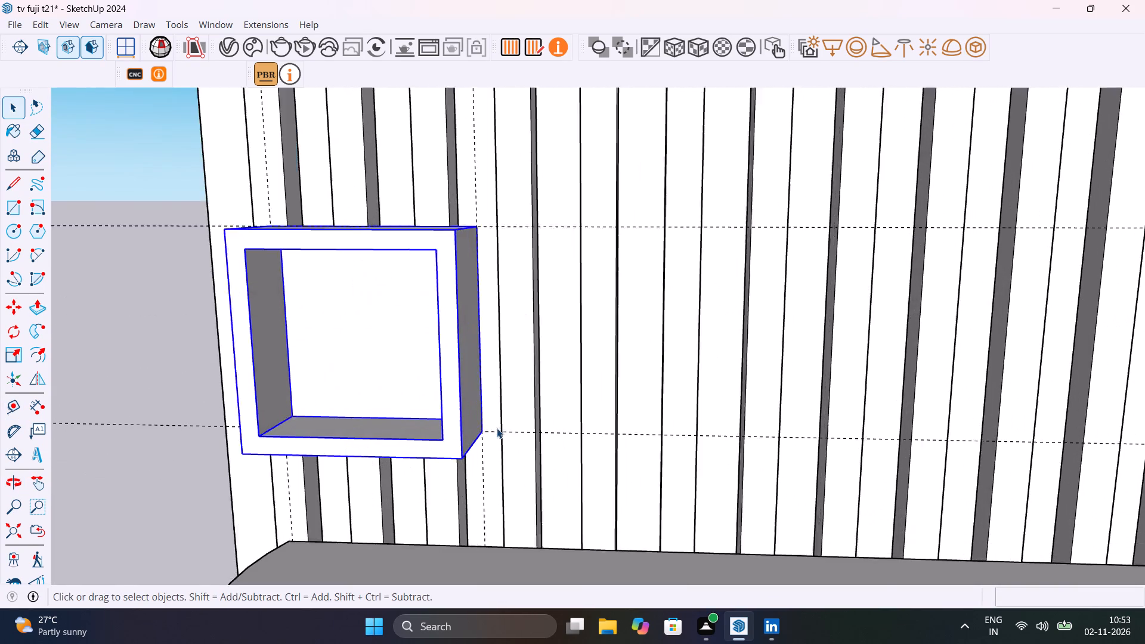
pyautogui.scroll(6, 497, 428)
pyautogui.press('m')
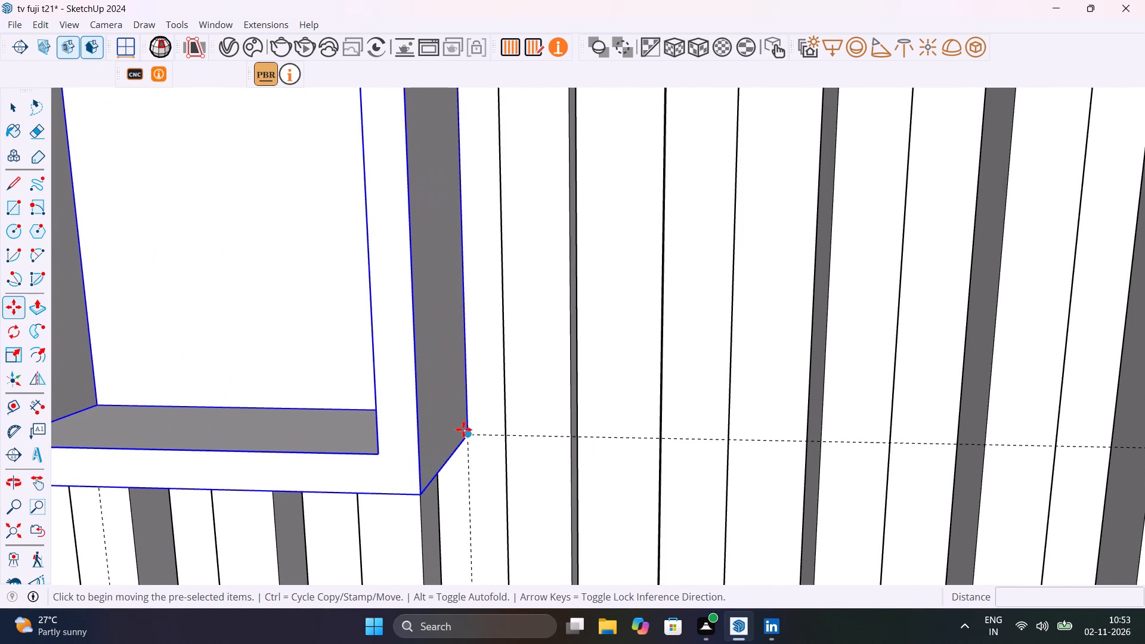
pyautogui.click(467, 431)
pyautogui.scroll(-13, 649, 459)
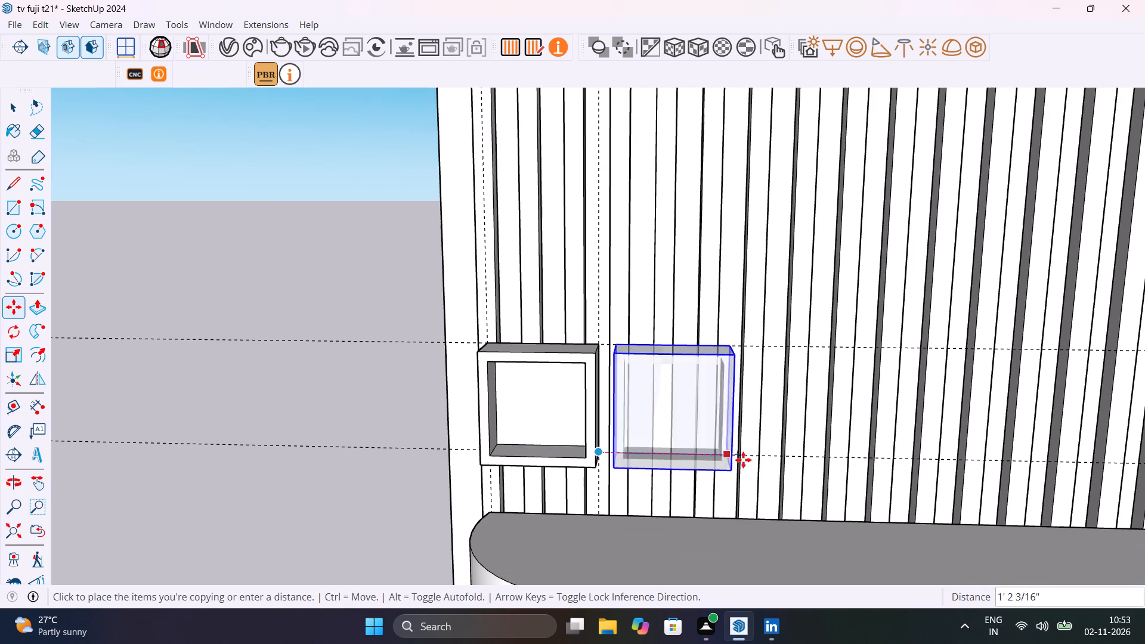
pyautogui.keyDown('shift'); pyautogui.moveTo(751, 460); pyautogui.dragTo(435, 369, button='middle'); pyautogui.keyUp('shift')
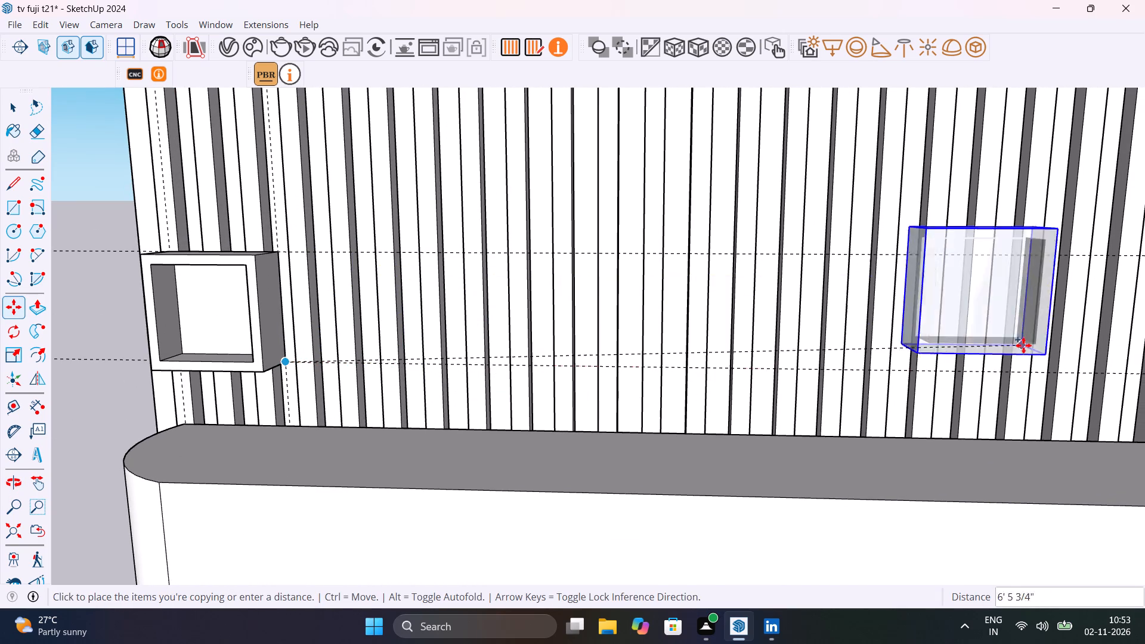
pyautogui.scroll(-10, 1053, 347)
pyautogui.keyDown('shift'); pyautogui.moveTo(1050, 349); pyautogui.dragTo(784, 379, button='middle'); pyautogui.keyUp('shift')
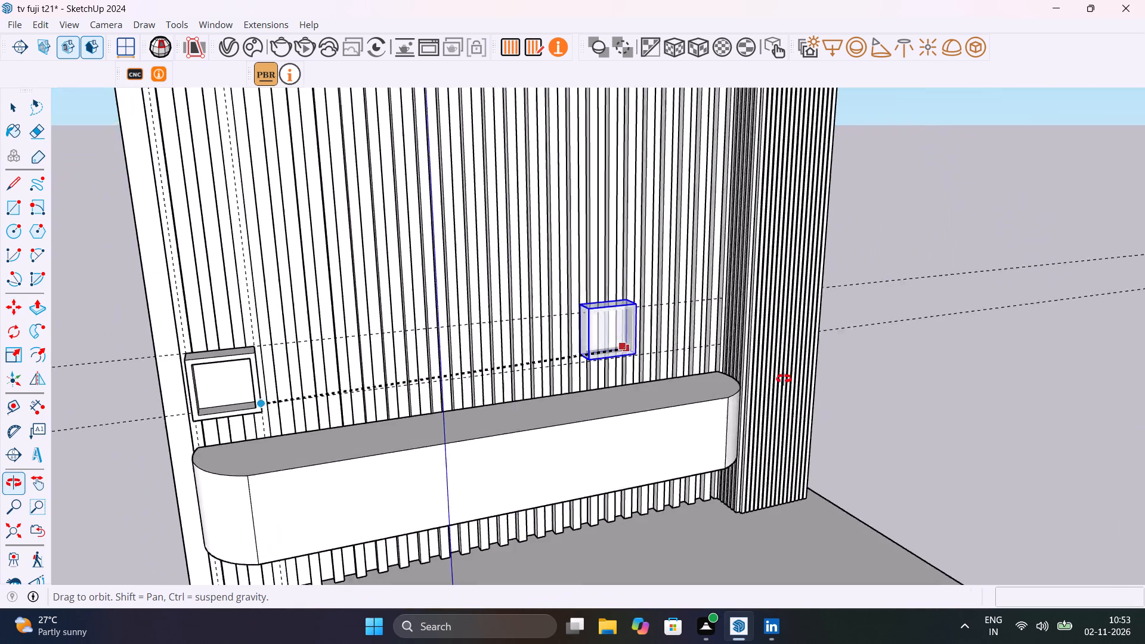
pyautogui.keyDown('shift'); pyautogui.moveTo(784, 379); pyautogui.dragTo(779, 379, button='middle'); pyautogui.keyUp('shift')
pyautogui.scroll(12, 779, 379)
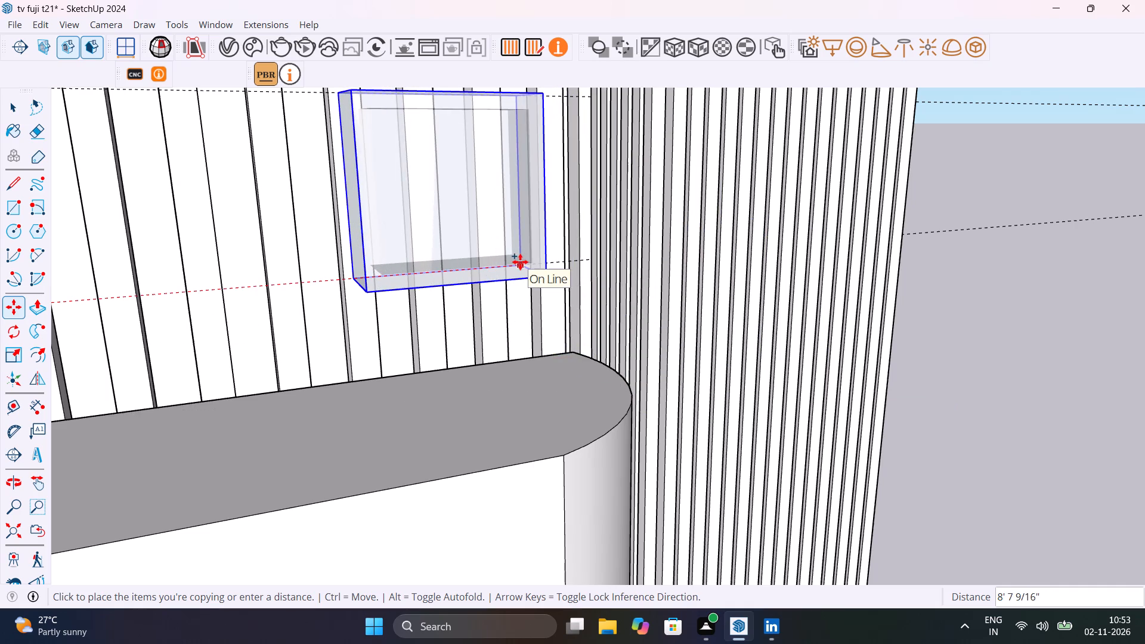
pyautogui.press('Left')
pyautogui.press('Right')
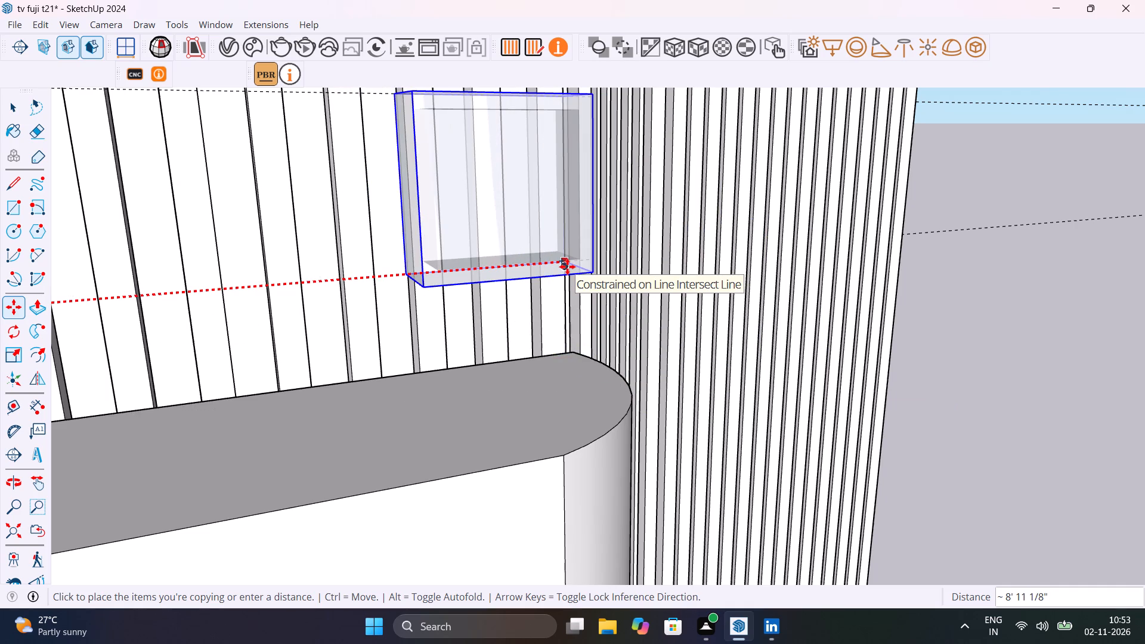
pyautogui.click(567, 267)
pyautogui.scroll(-15, 524, 286)
pyautogui.press('space')
pyautogui.click(802, 355)
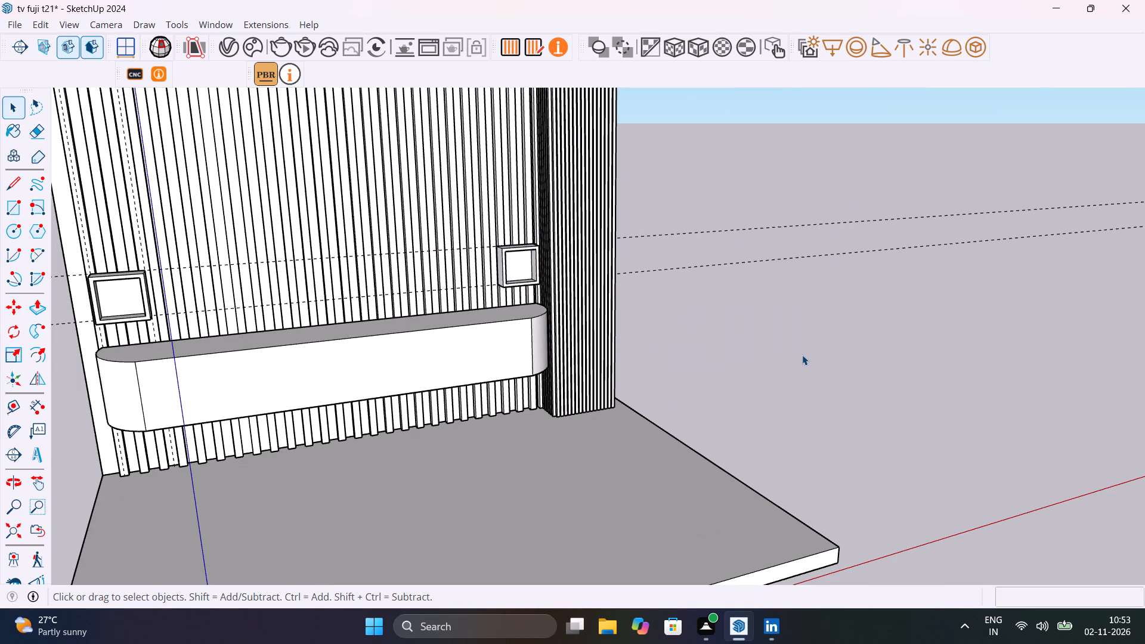
# Place a horizontal guide 3" above the top back edge of the original box niche.
pyautogui.keyDown('shift'); pyautogui.moveTo(669, 344); pyautogui.dragTo(754, 362, button='middle'); pyautogui.keyUp('shift')
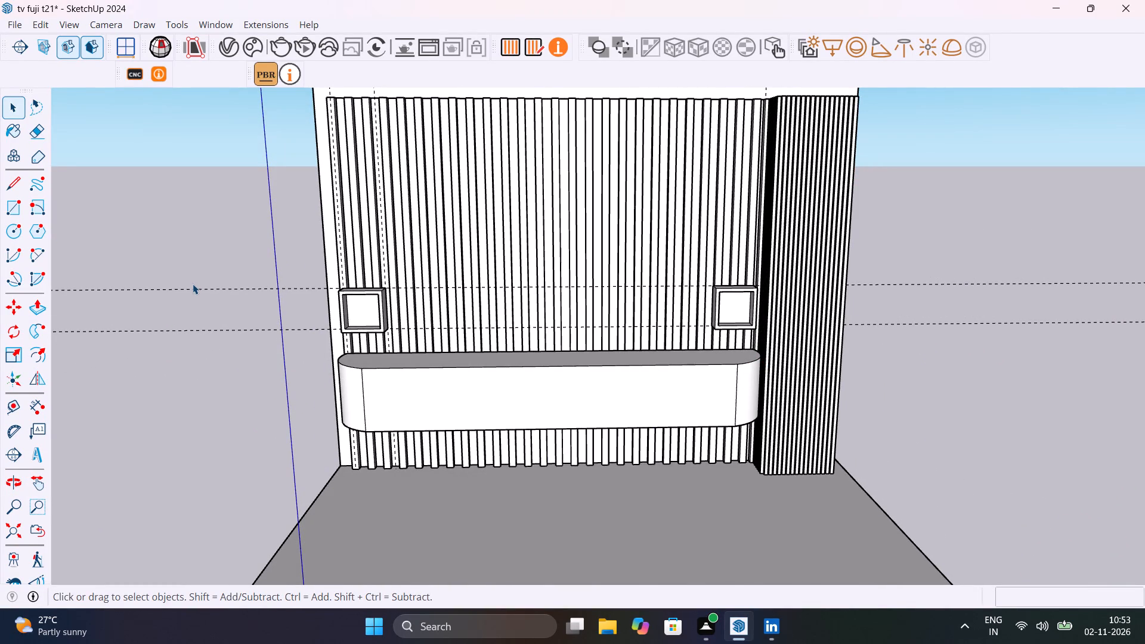
pyautogui.scroll(-5, 451, 356)
pyautogui.moveTo(453, 357); pyautogui.dragTo(632, 367, button='middle')
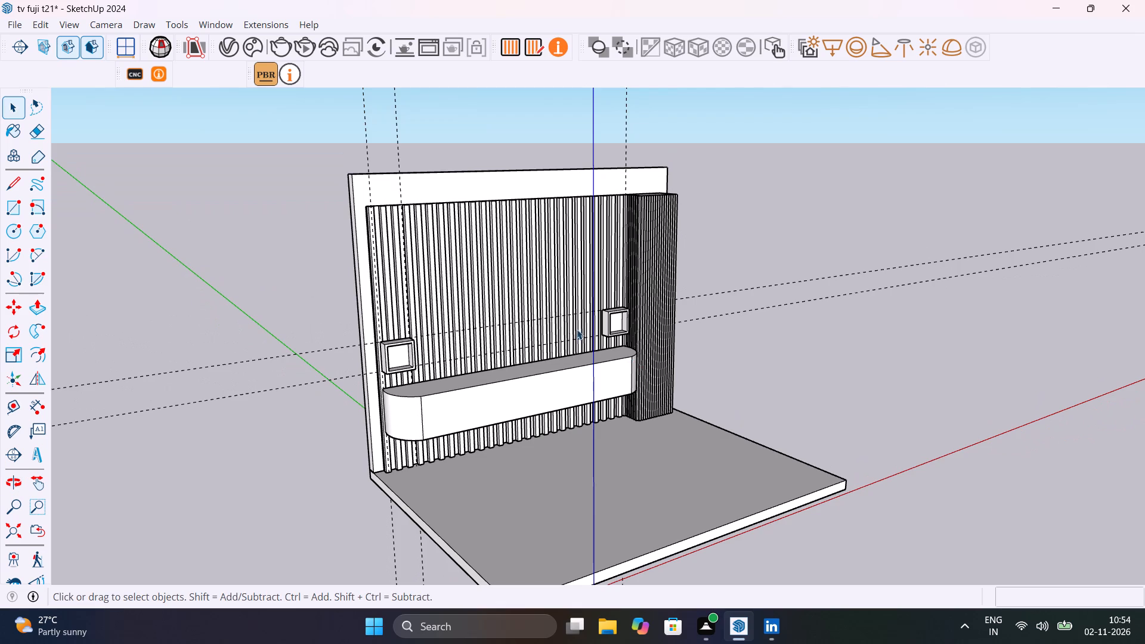
pyautogui.scroll(6, 503, 321)
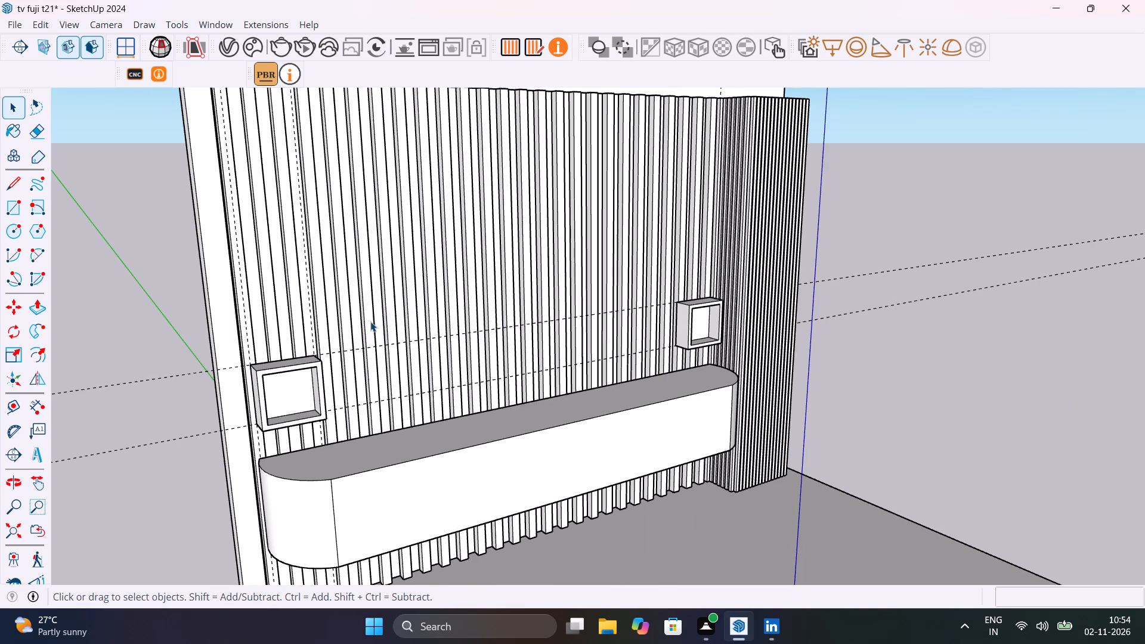
pyautogui.keyDown('shift'); pyautogui.moveTo(370, 321); pyautogui.dragTo(655, 369, button='middle'); pyautogui.keyUp('shift')
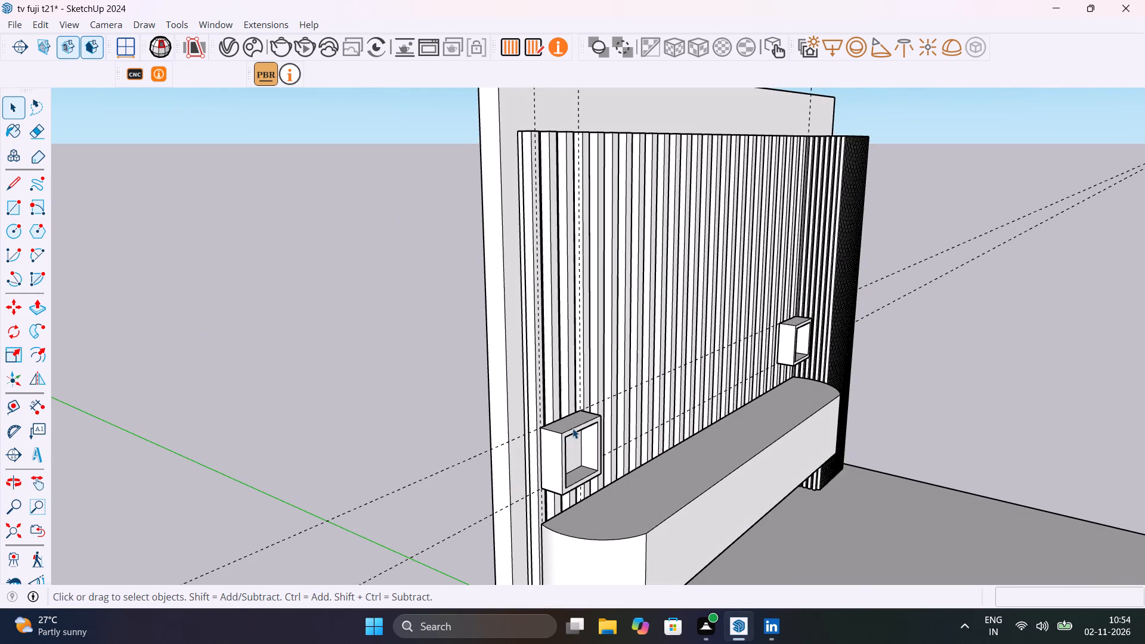
pyautogui.click(573, 428)
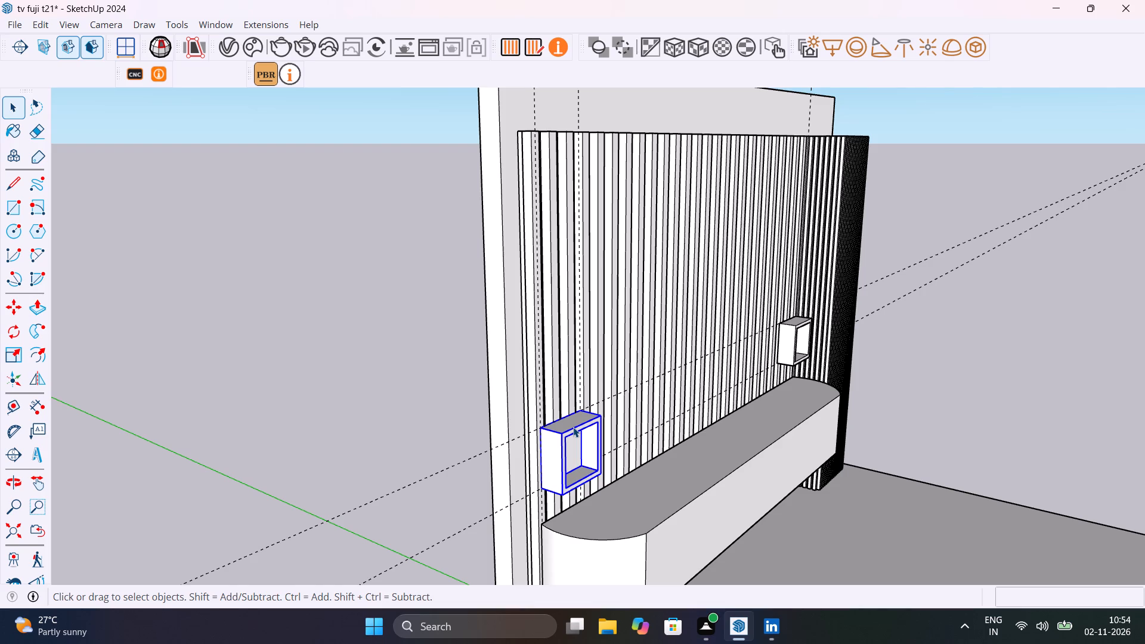
pyautogui.scroll(11, 573, 427)
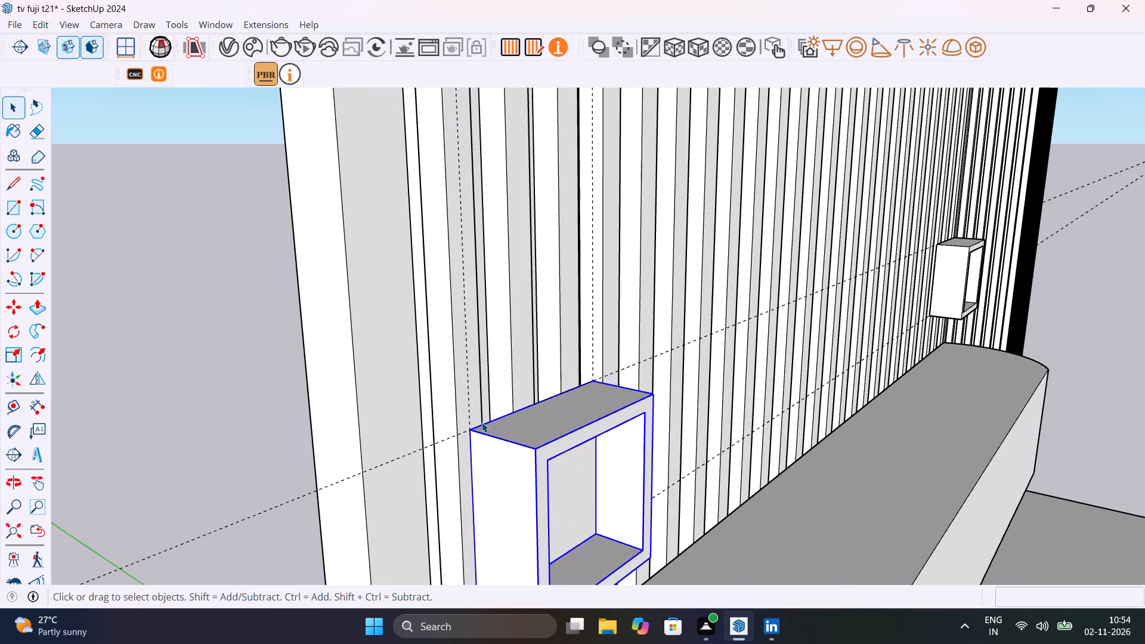
pyautogui.press('t')
pyautogui.click(536, 400)
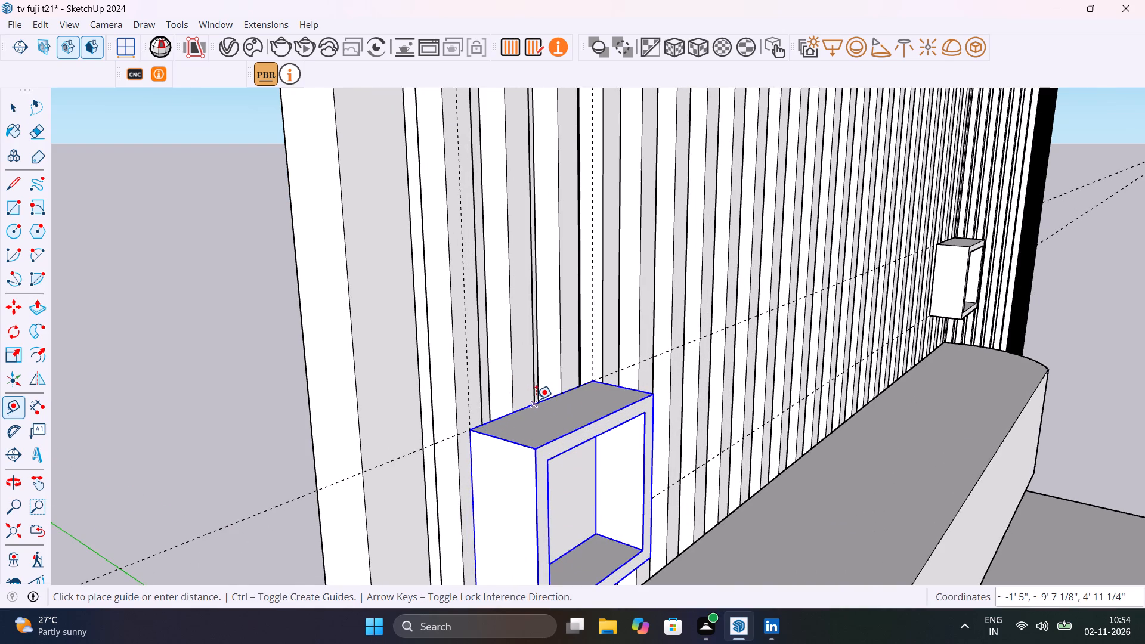
pyautogui.press('Escape')
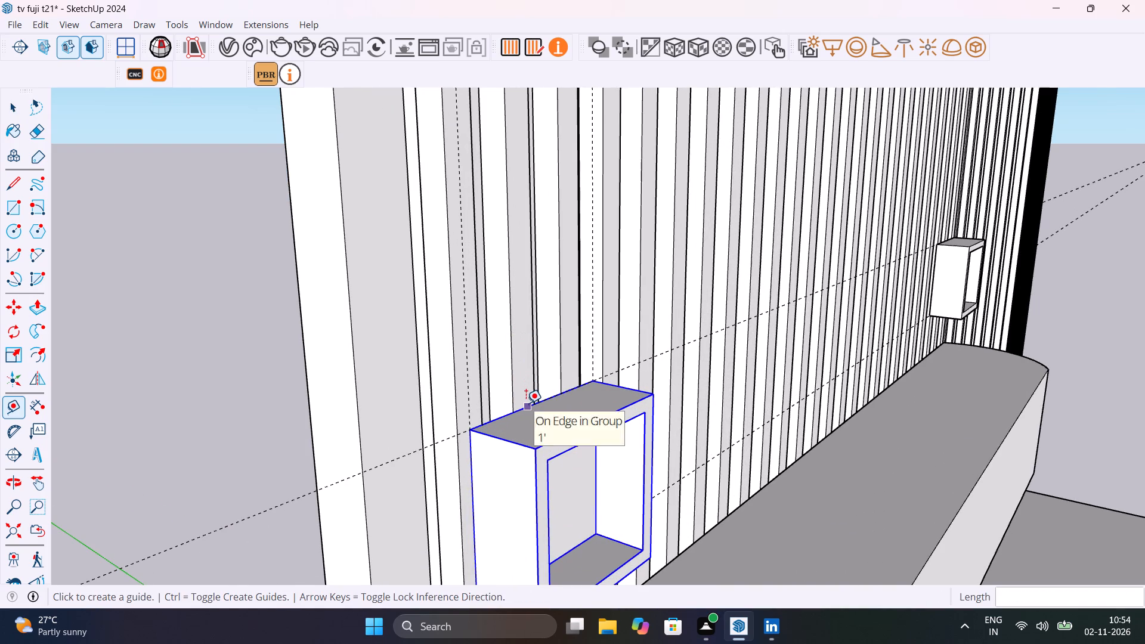
pyautogui.click(526, 403)
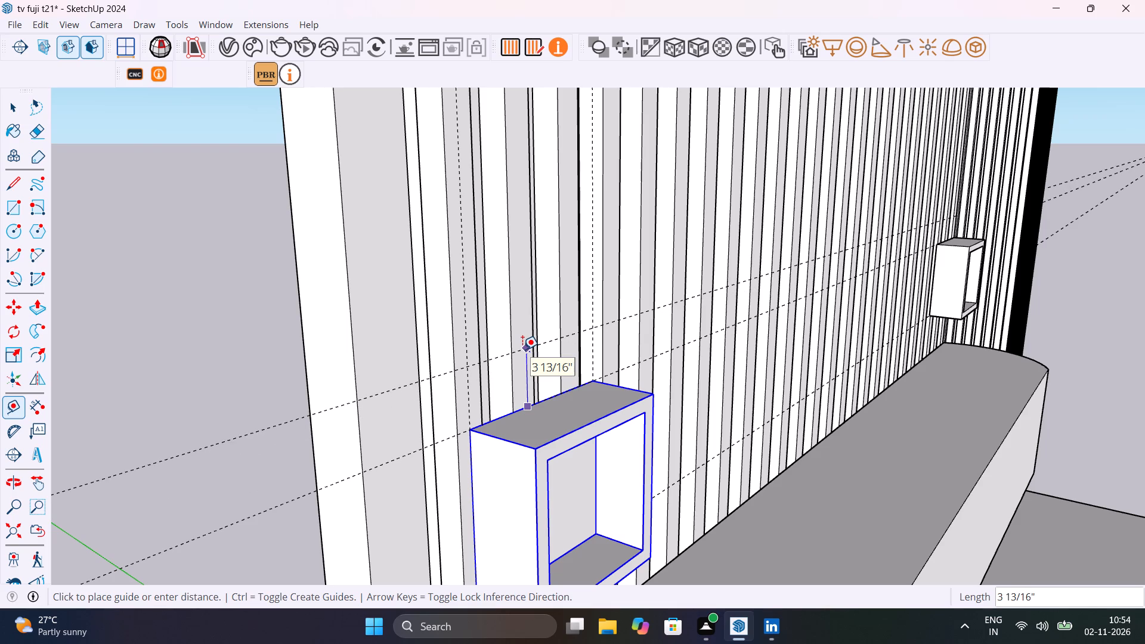
pyautogui.write('3"')
pyautogui.press('Return')
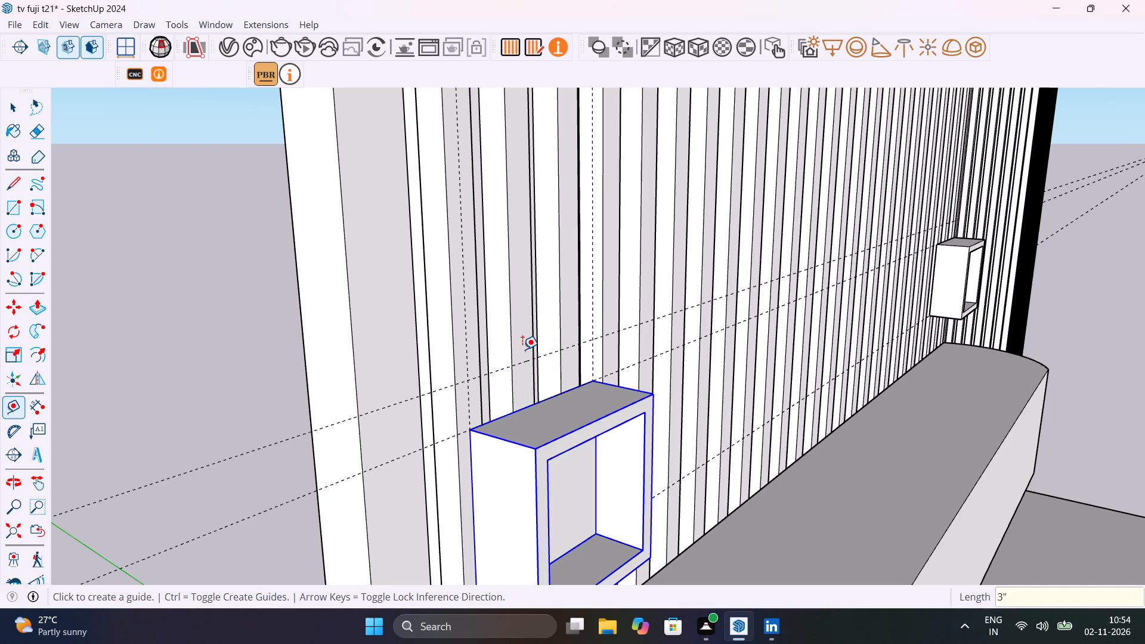
pyautogui.scroll(-5, 522, 349)
pyautogui.press('space')
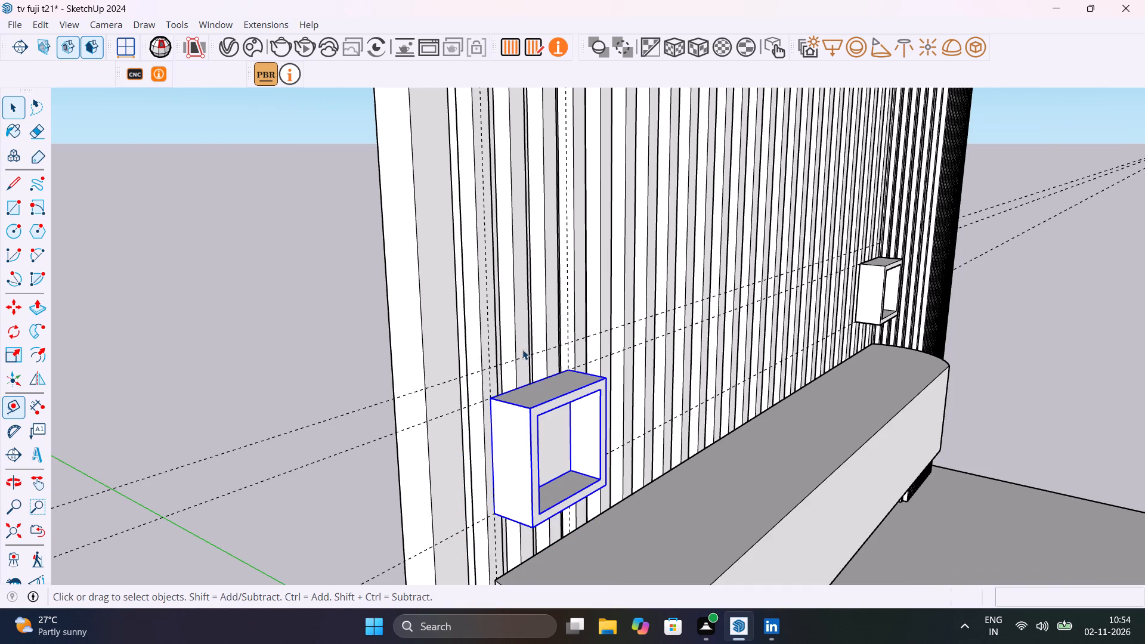
# Copy both box niches straight up 1' 3", to the horizontal guide above the original niche.
pyautogui.click(546, 405)
pyautogui.keyDown('shift'); pyautogui.click(869, 273); pyautogui.keyUp('shift')
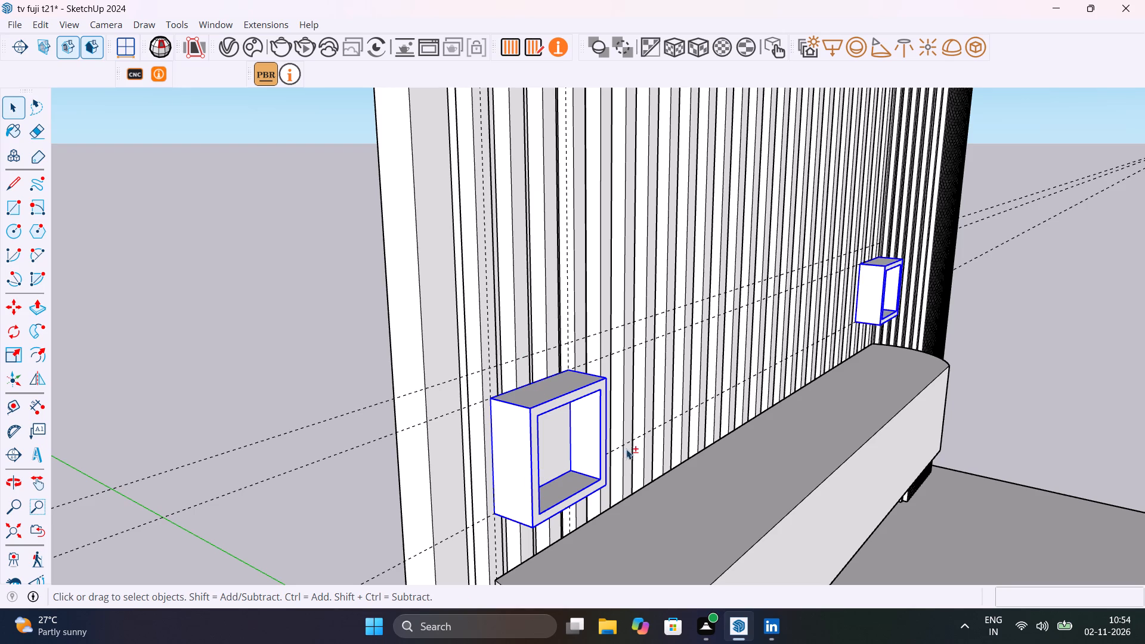
pyautogui.keyDown('shift'); pyautogui.moveTo(626, 450); pyautogui.dragTo(688, 373, button='middle'); pyautogui.keyUp('shift')
pyautogui.press('m')
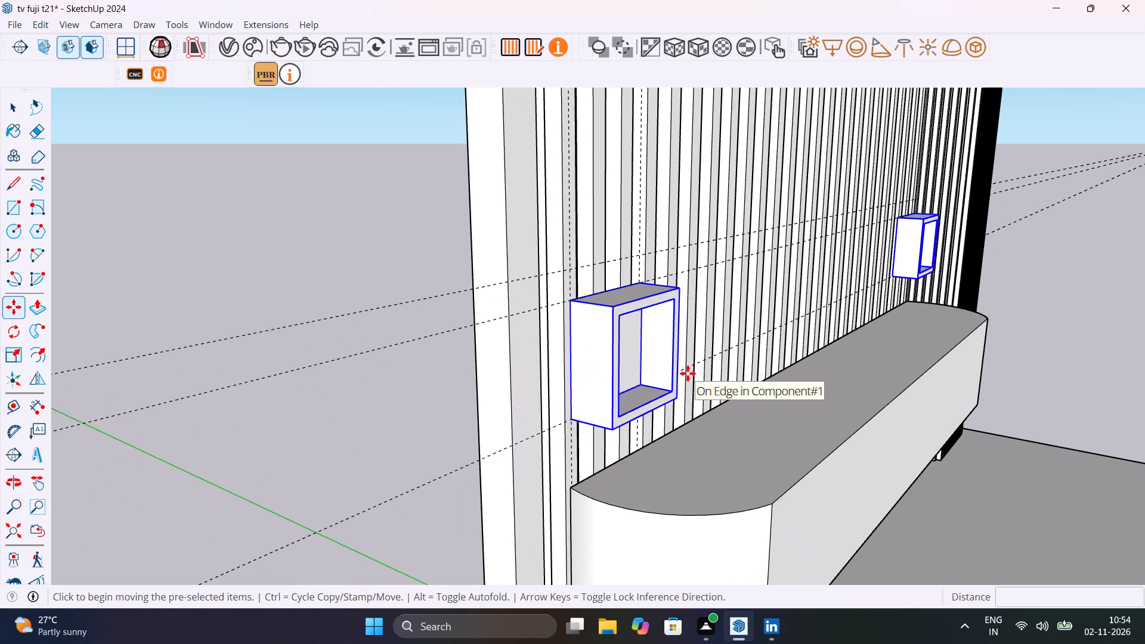
pyautogui.click(573, 424)
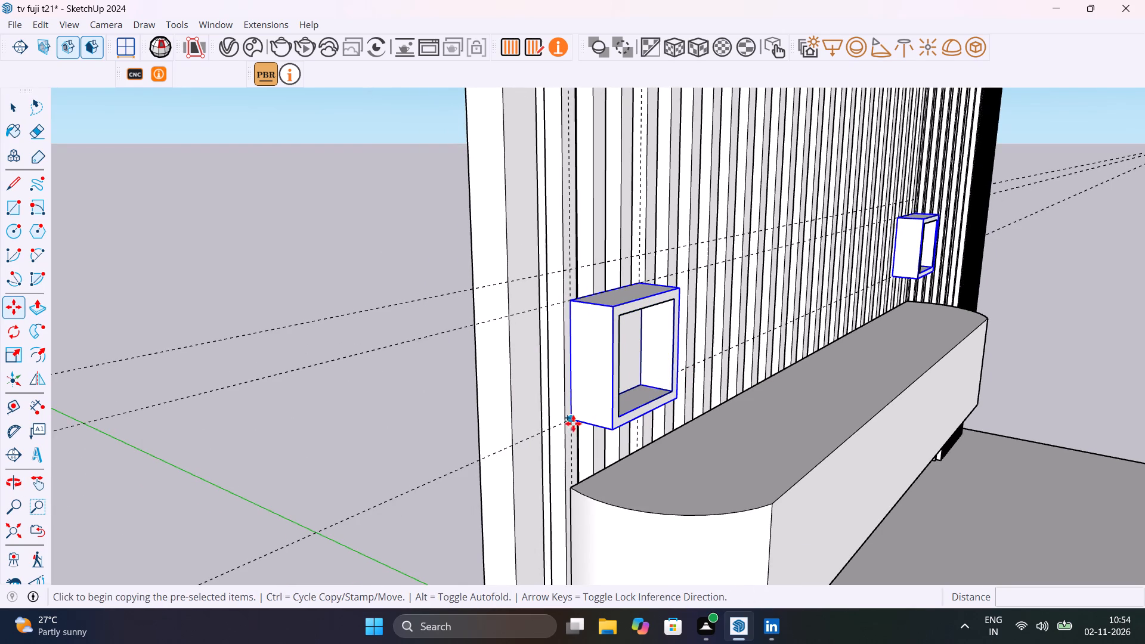
pyautogui.scroll(7, 562, 265)
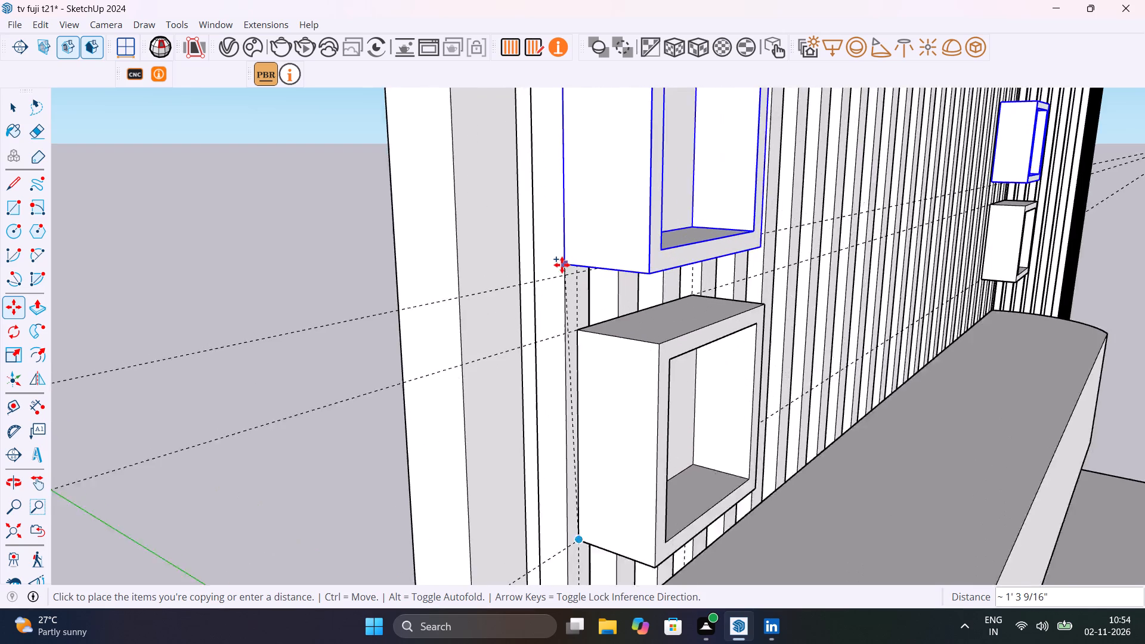
pyautogui.scroll(11, 562, 265)
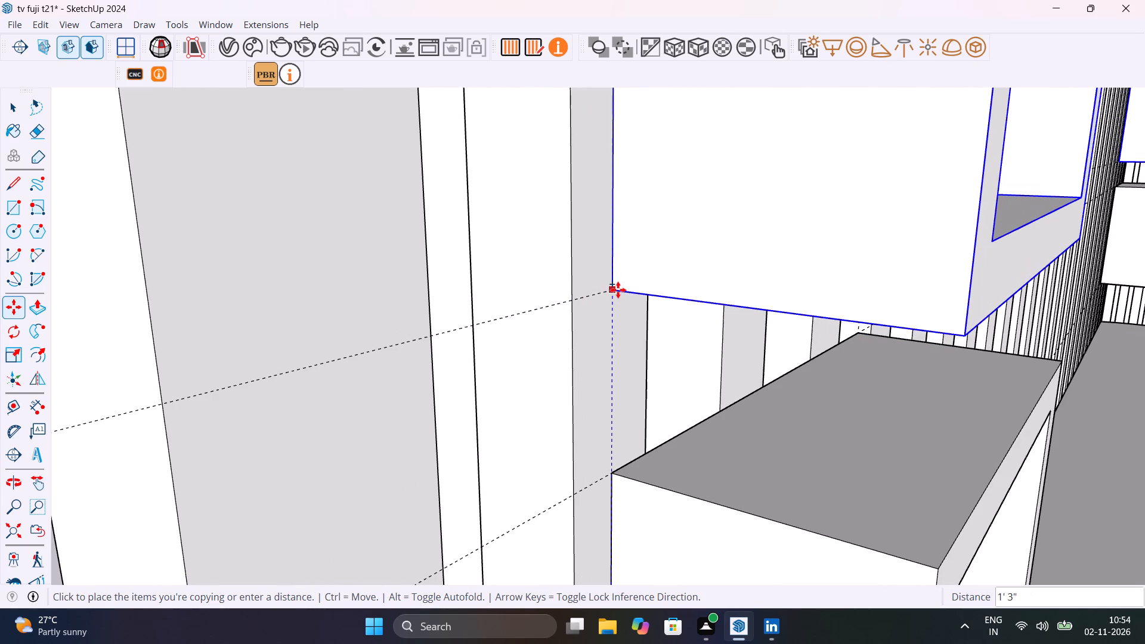
pyautogui.click(618, 290)
# Place a horizontal guide 3" above the top back edge of the second-row box niche at the slab-edge end.
pyautogui.scroll(-20, 553, 308)
pyautogui.scroll(-9, 553, 308)
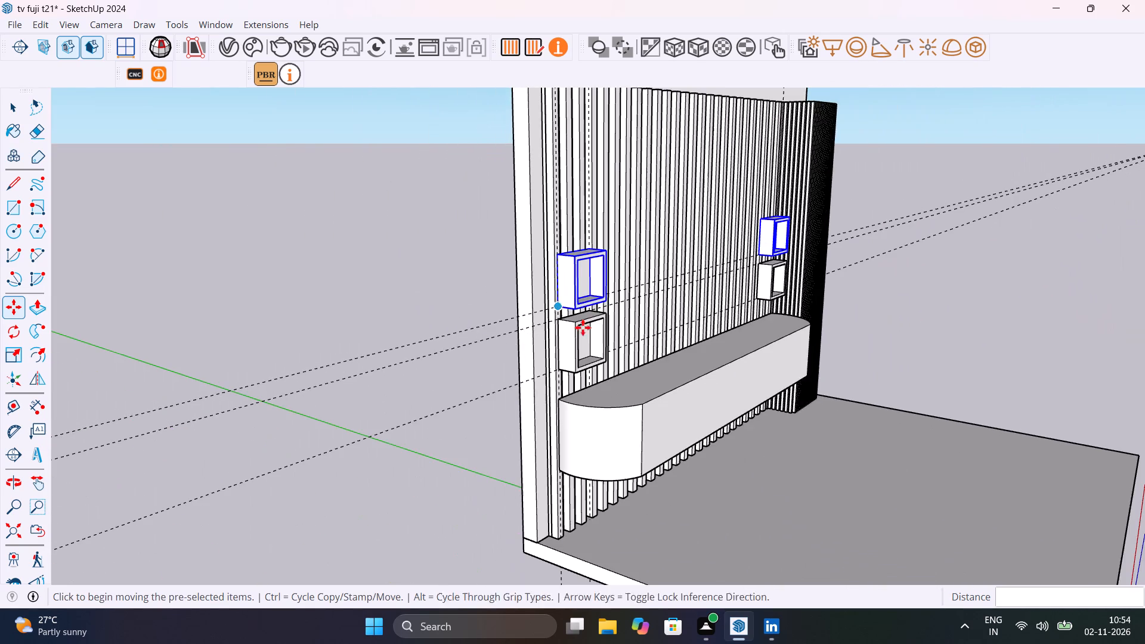
pyautogui.moveTo(607, 322); pyautogui.dragTo(435, 404, button='middle')
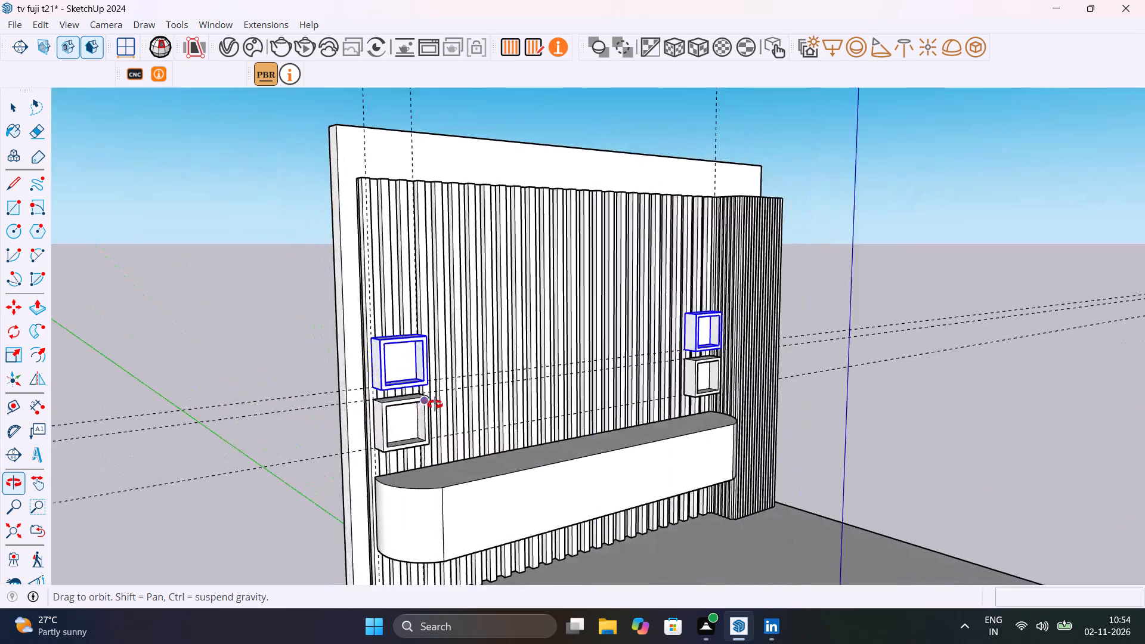
pyautogui.moveTo(435, 404); pyautogui.dragTo(544, 432, button='middle')
pyautogui.scroll(19, 478, 382)
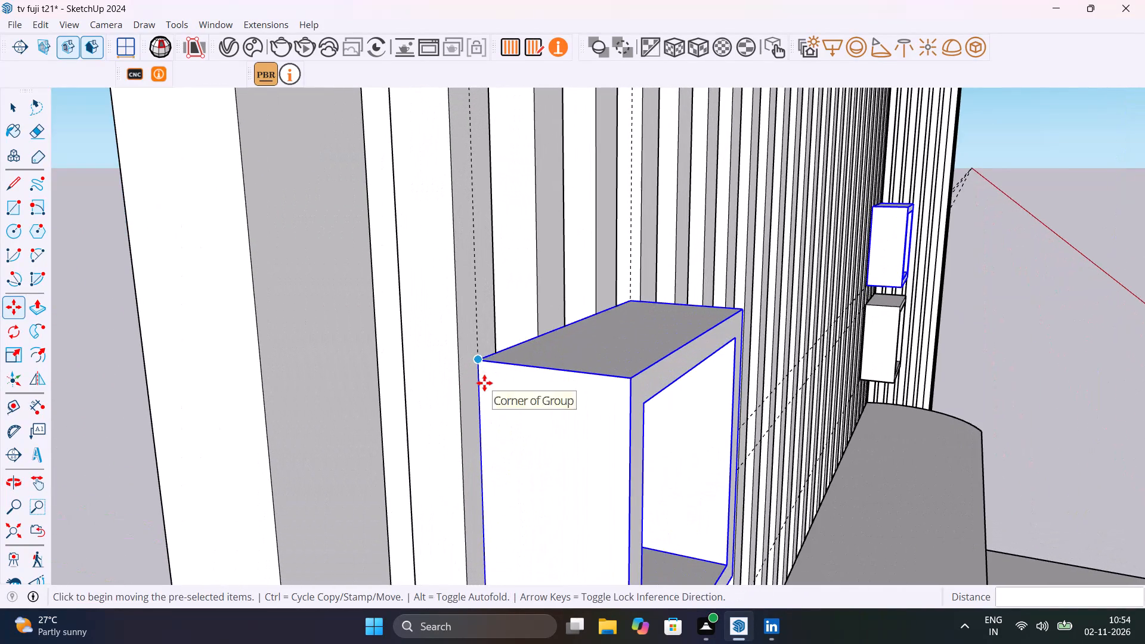
pyautogui.press('space')
pyautogui.write('t')
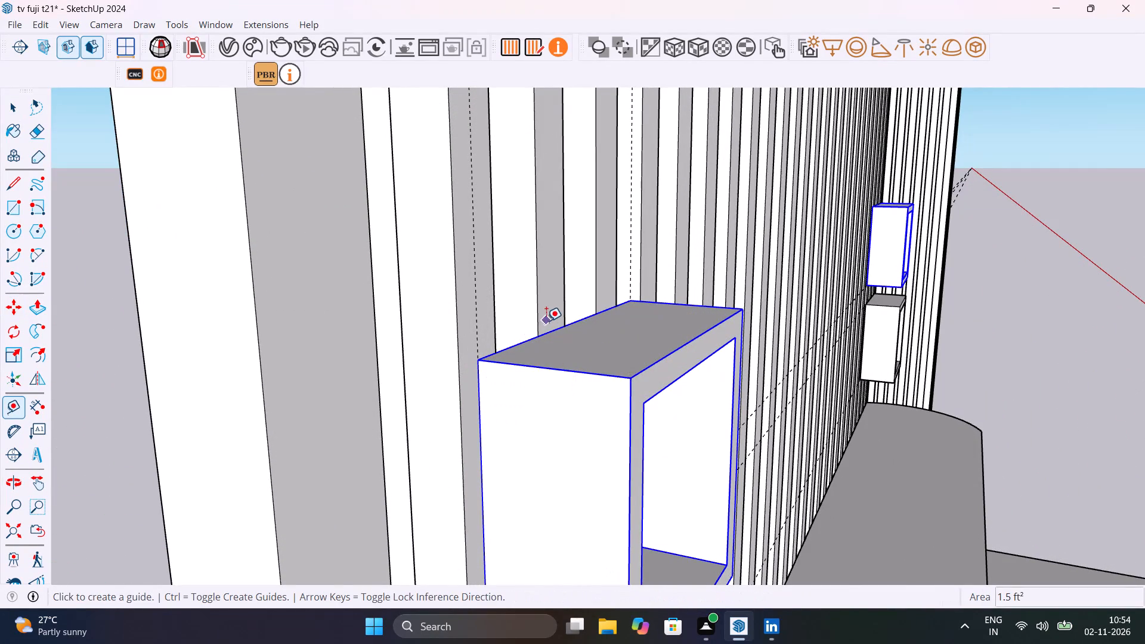
pyautogui.click(553, 331)
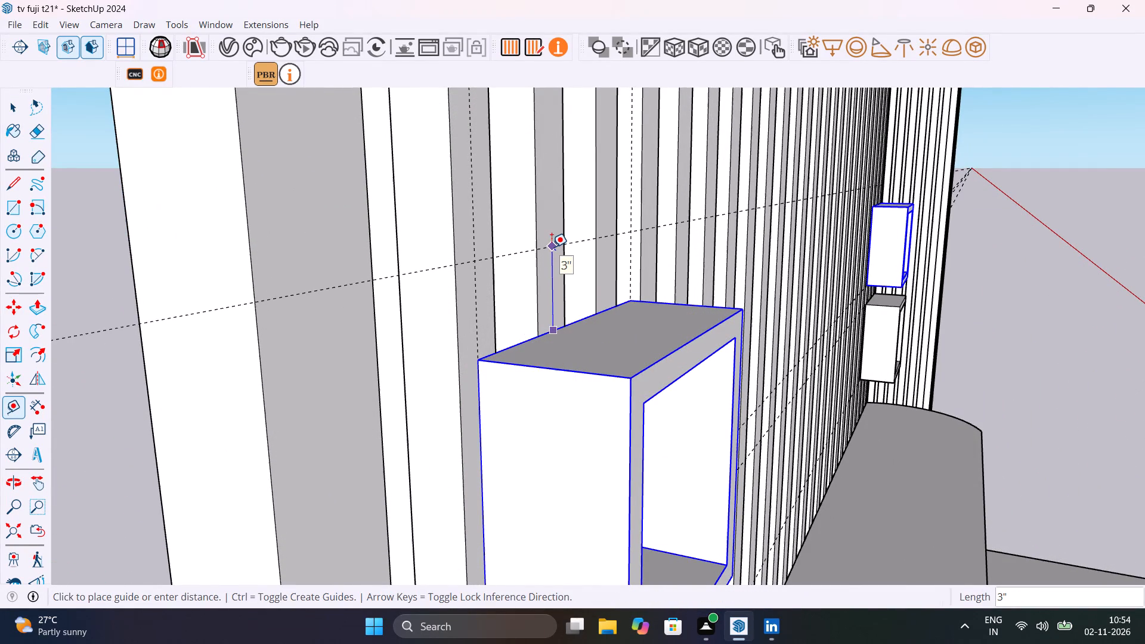
pyautogui.write('3"')
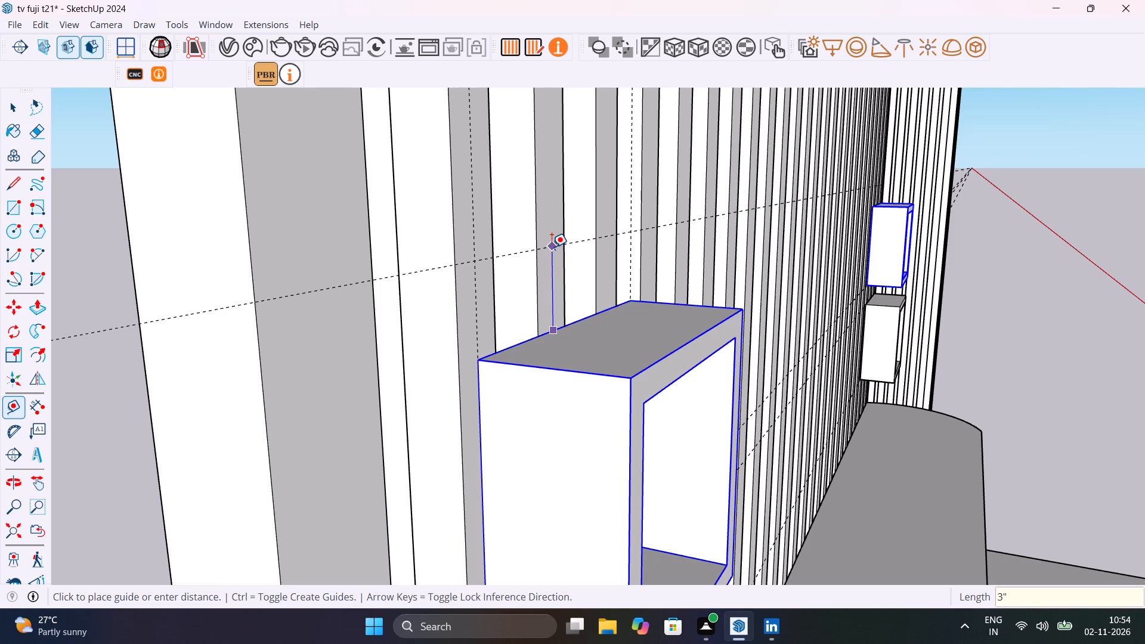
pyautogui.press('Return')
# Copy the two second-row box niches up the blue axis about 1' 3", to the new horizontal guide, forming a third row.
pyautogui.scroll(-11, 552, 247)
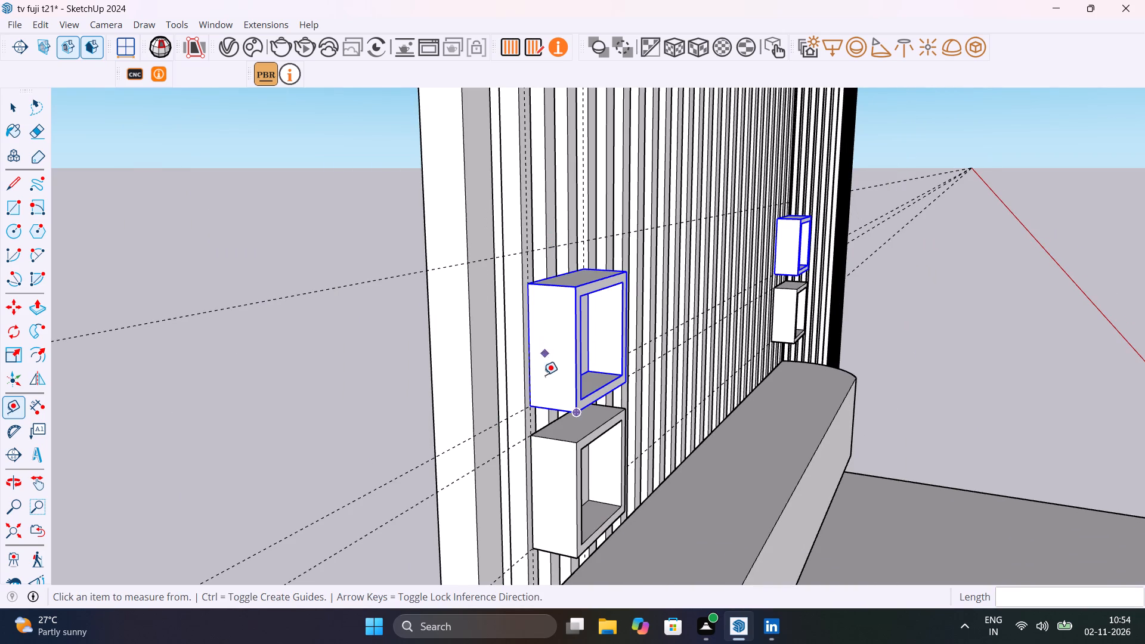
pyautogui.press('space')
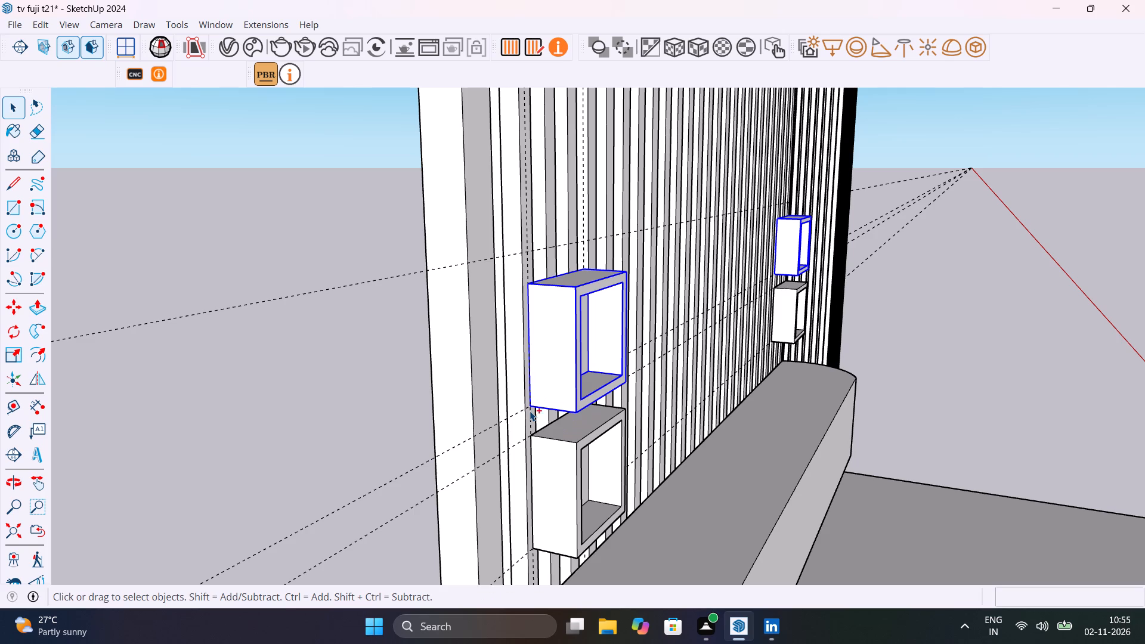
pyautogui.press('m')
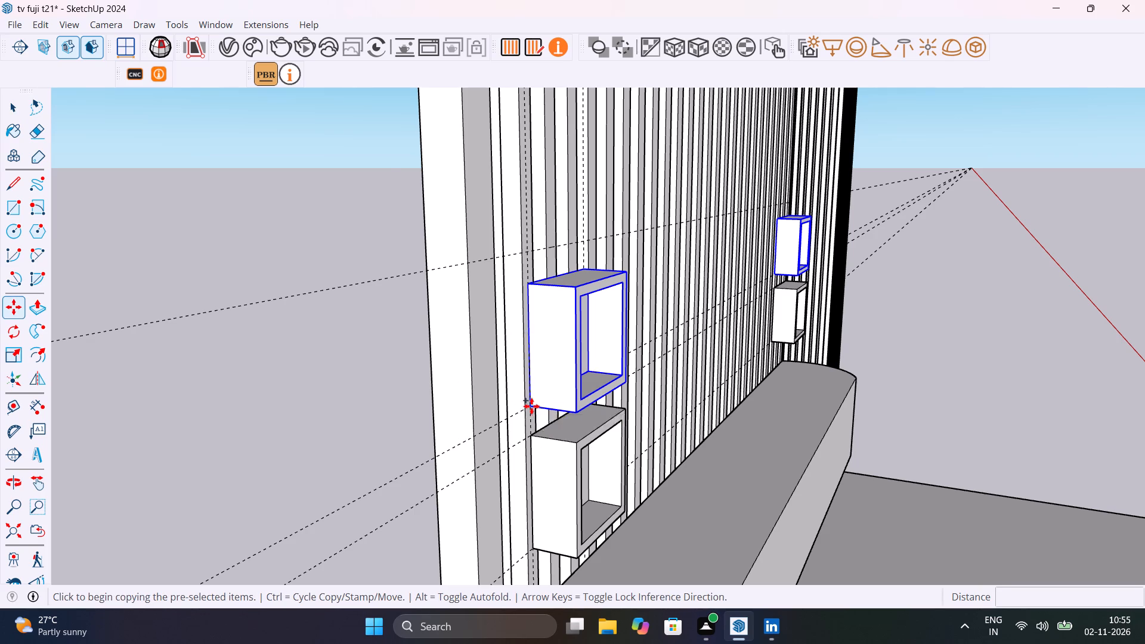
pyautogui.scroll(6, 531, 406)
pyautogui.click(531, 407)
pyautogui.scroll(-13, 524, 247)
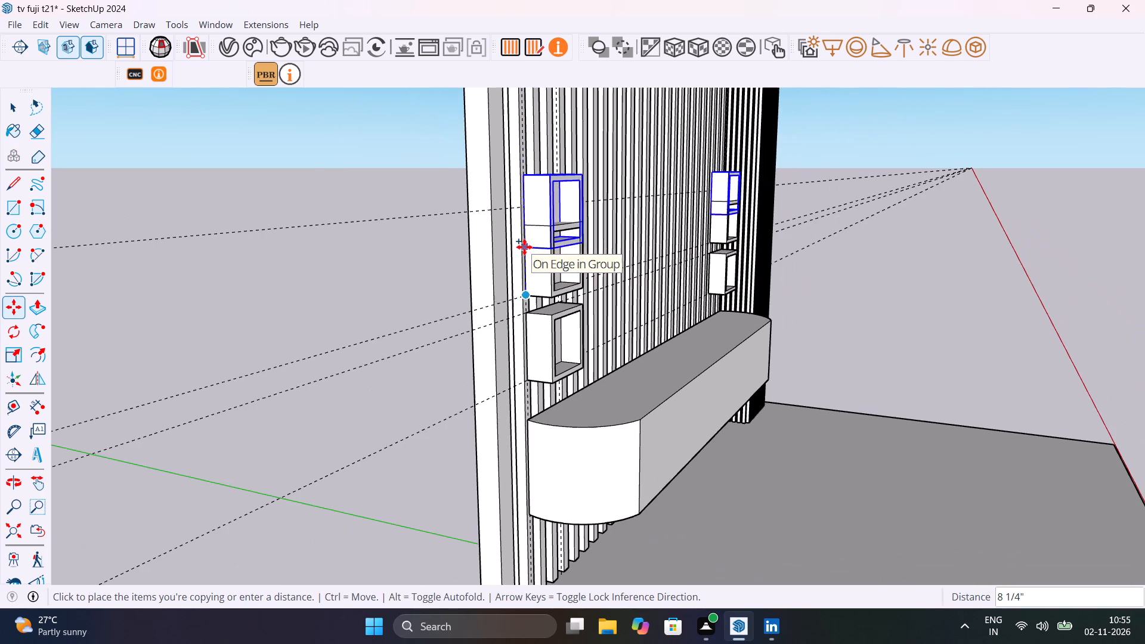
pyautogui.scroll(20, 525, 212)
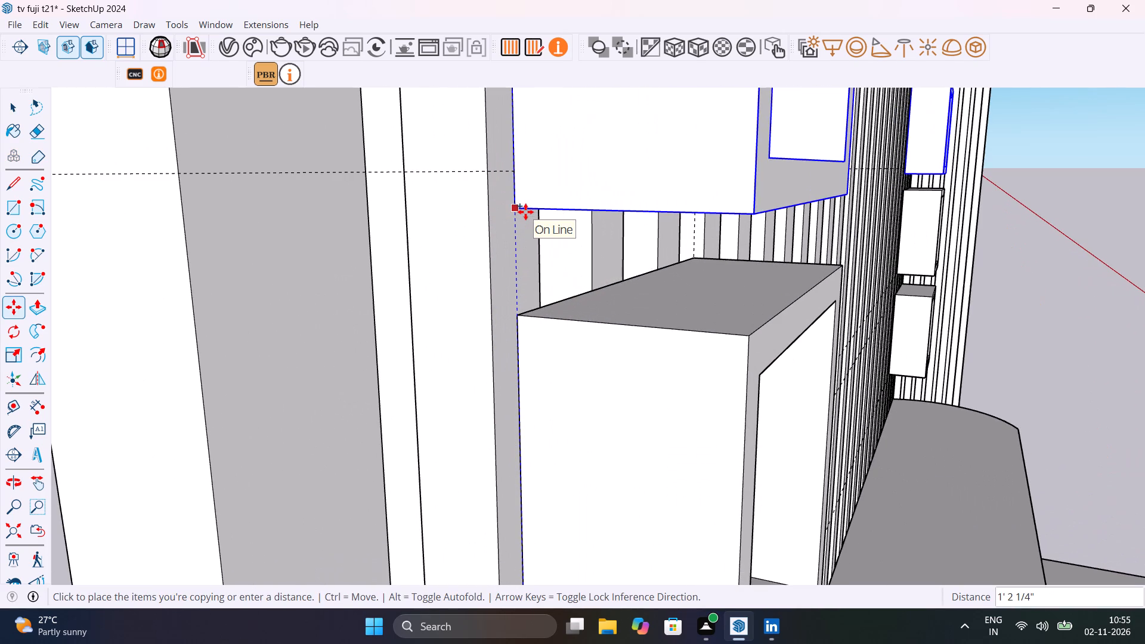
pyautogui.press('Up')
pyautogui.scroll(6, 506, 151)
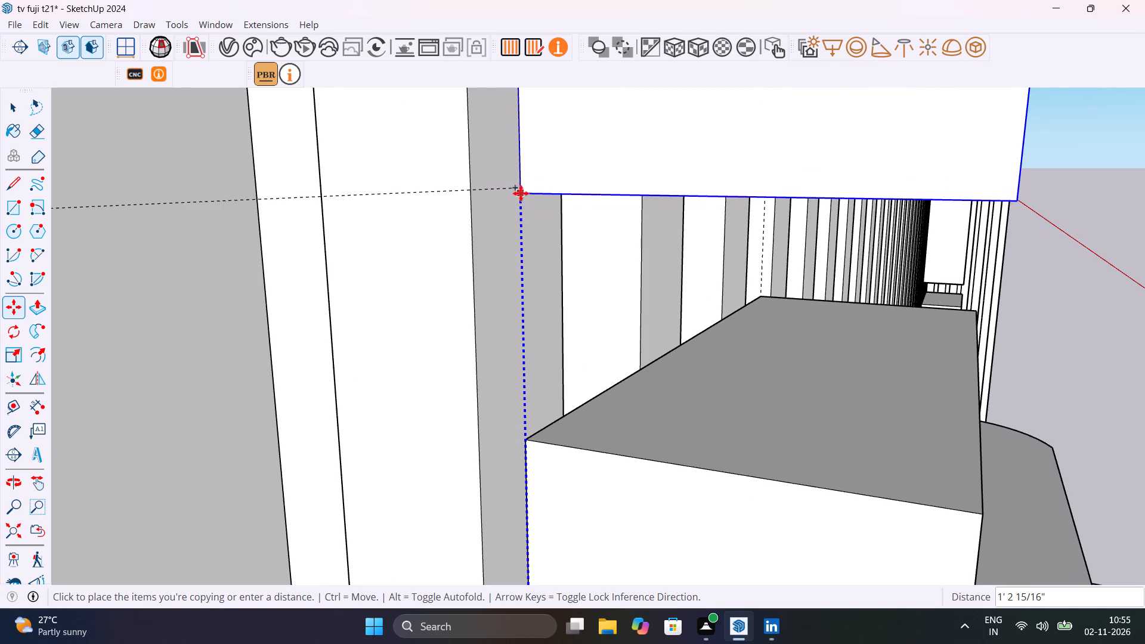
pyautogui.click(518, 189)
# Place a horizontal guide 3" above the top back edge of the third-row box niche.
pyautogui.scroll(-16, 547, 258)
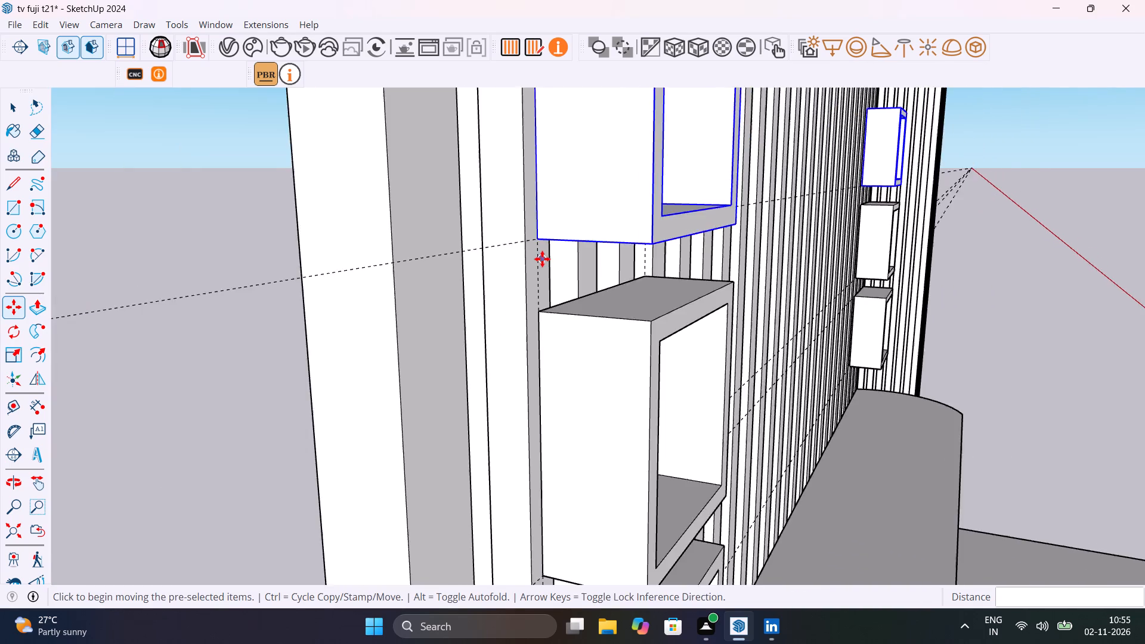
pyautogui.scroll(-13, 542, 259)
pyautogui.moveTo(561, 277); pyautogui.dragTo(374, 327, button='middle')
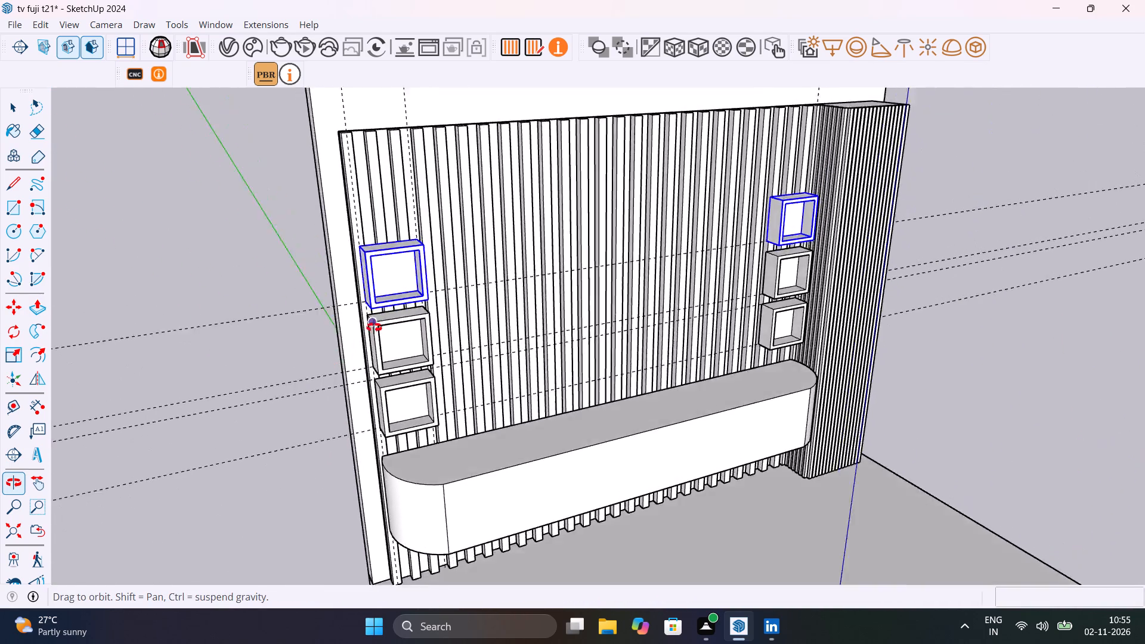
pyautogui.moveTo(374, 327); pyautogui.dragTo(582, 273, button='middle')
pyautogui.scroll(13, 577, 169)
pyautogui.keyDown('shift'); pyautogui.moveTo(576, 181); pyautogui.dragTo(531, 253, button='middle'); pyautogui.keyUp('shift')
pyautogui.scroll(-11, 563, 222)
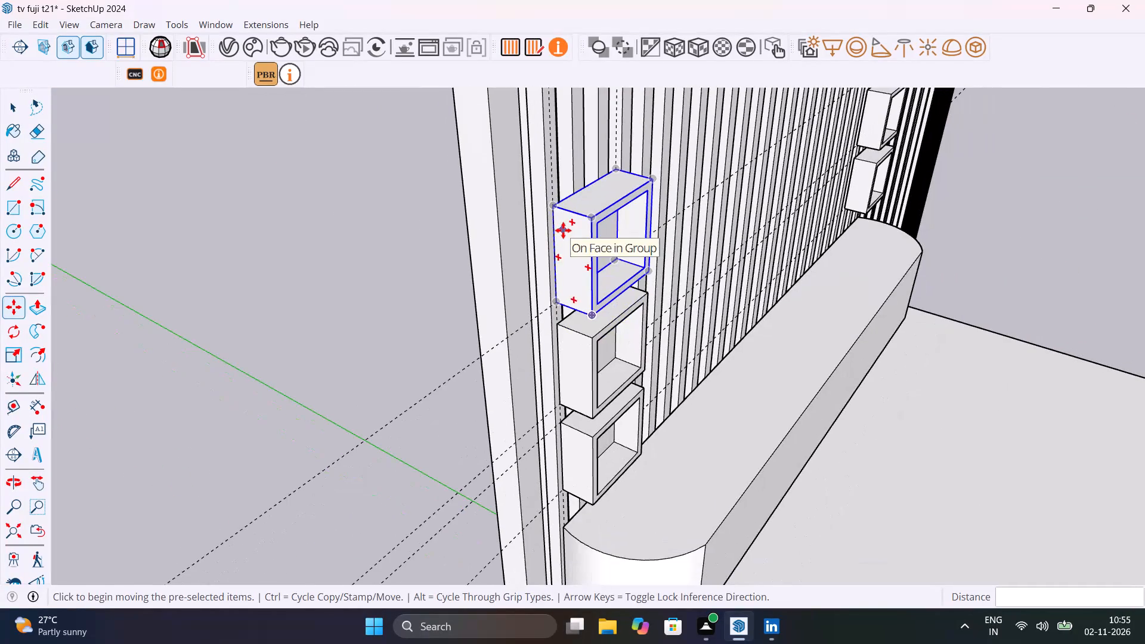
pyautogui.press('t')
pyautogui.scroll(12, 590, 162)
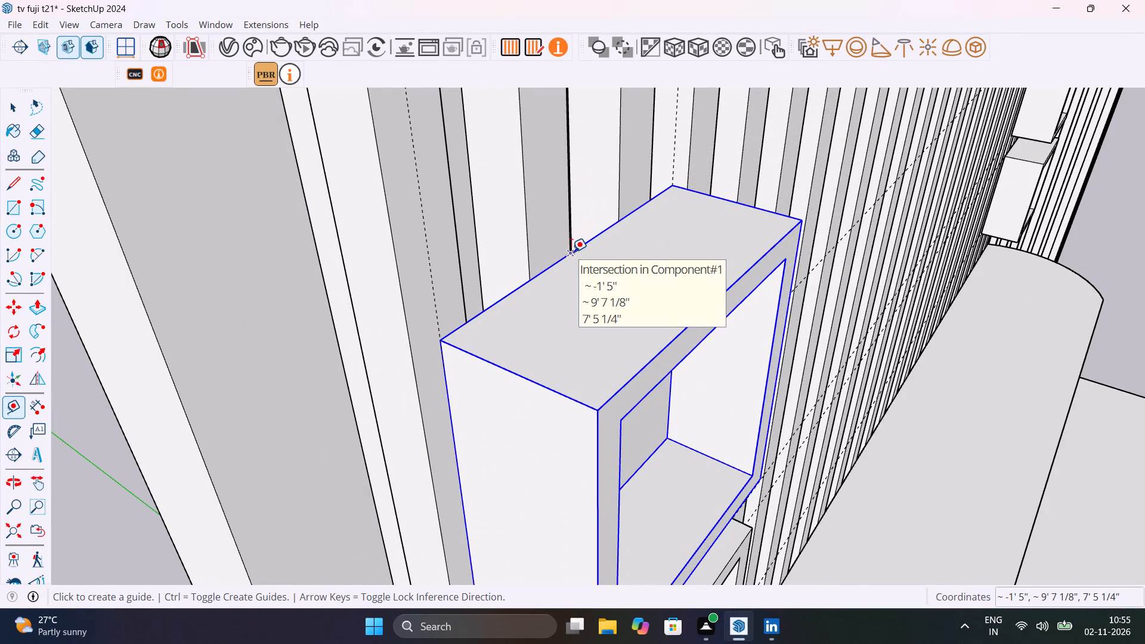
pyautogui.click(571, 252)
pyautogui.press('Escape')
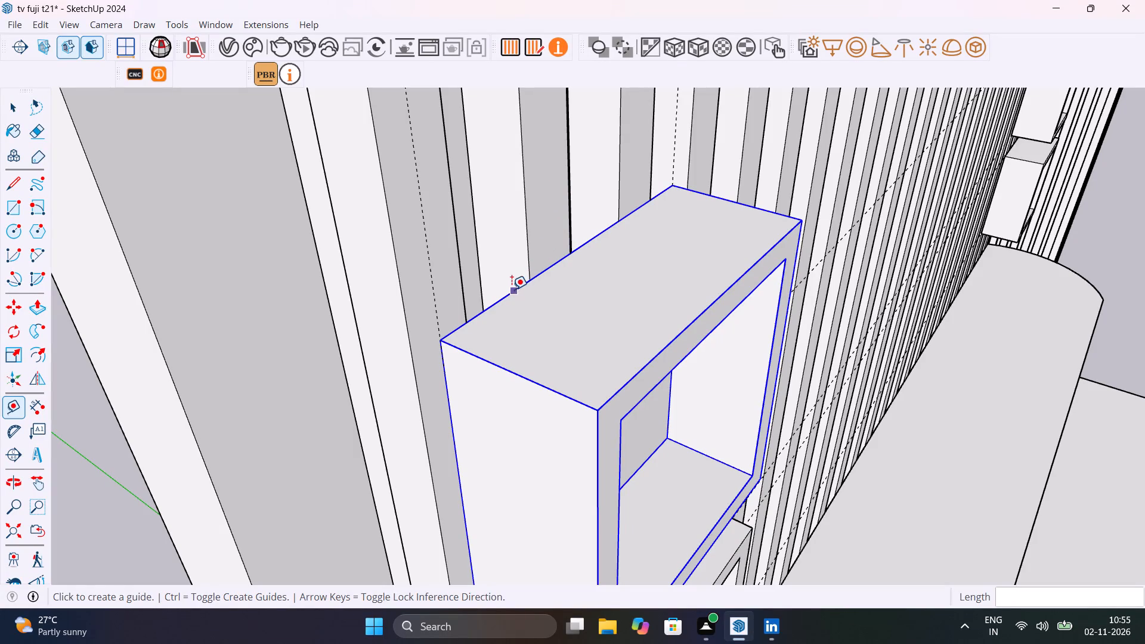
pyautogui.click(511, 290)
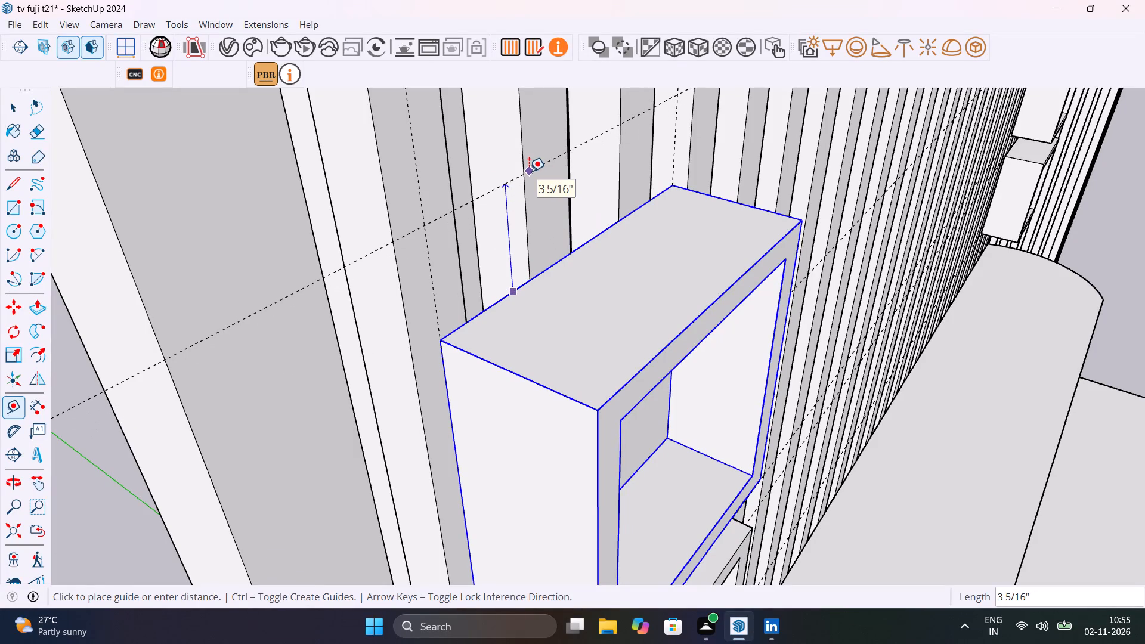
pyautogui.write('3"')
pyautogui.press('Return')
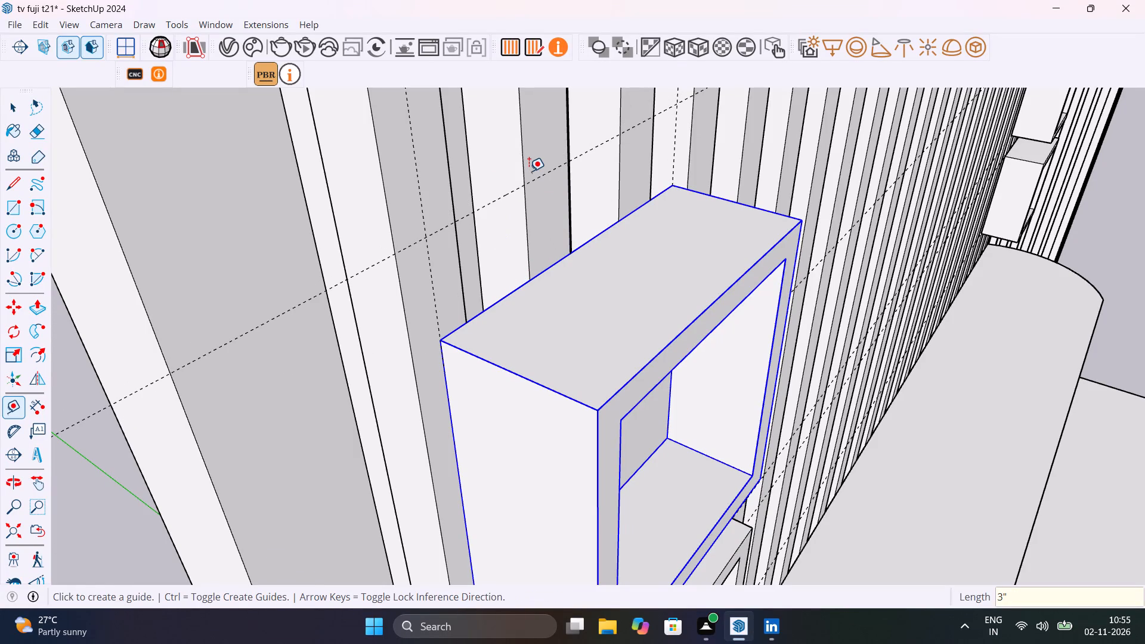
# Copy the two third-row box niches up the blue axis 1' 3", to the topmost horizontal guide, and clear the selection.
pyautogui.scroll(-15, 529, 171)
pyautogui.scroll(-6, 529, 171)
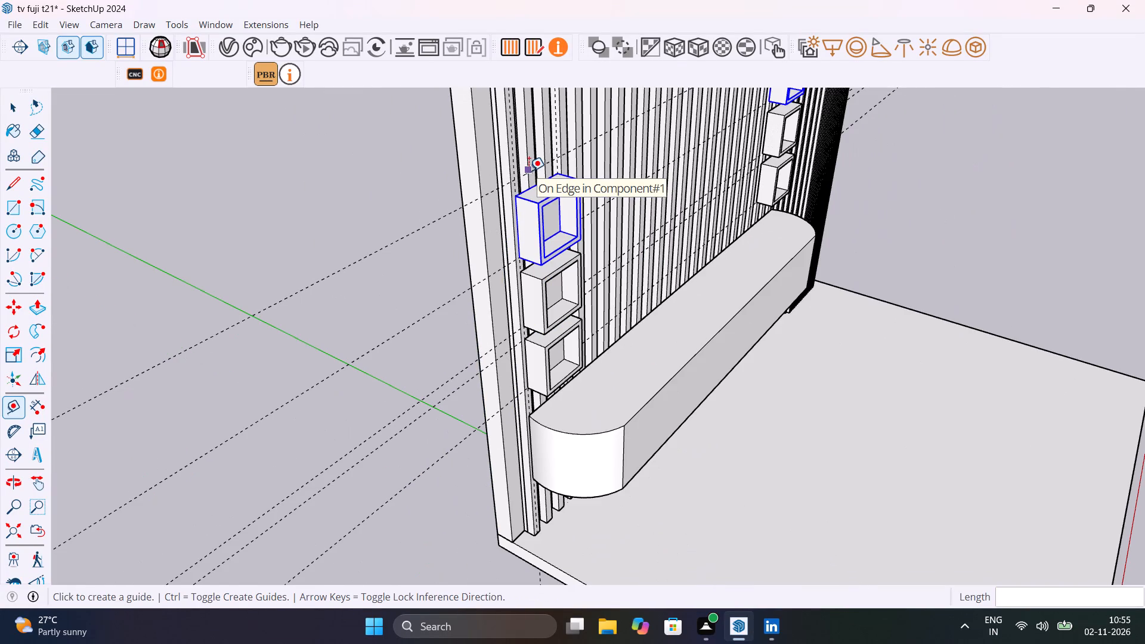
pyautogui.moveTo(567, 209); pyautogui.dragTo(605, 148, button='middle')
pyautogui.scroll(4, 558, 178)
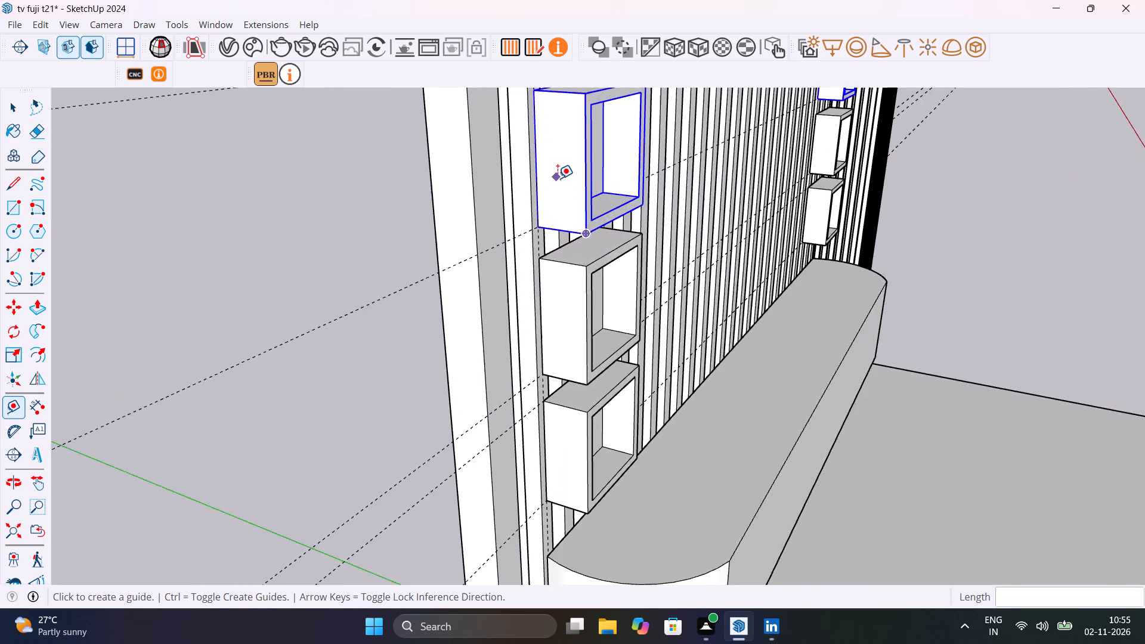
pyautogui.scroll(14, 558, 178)
pyautogui.press('m')
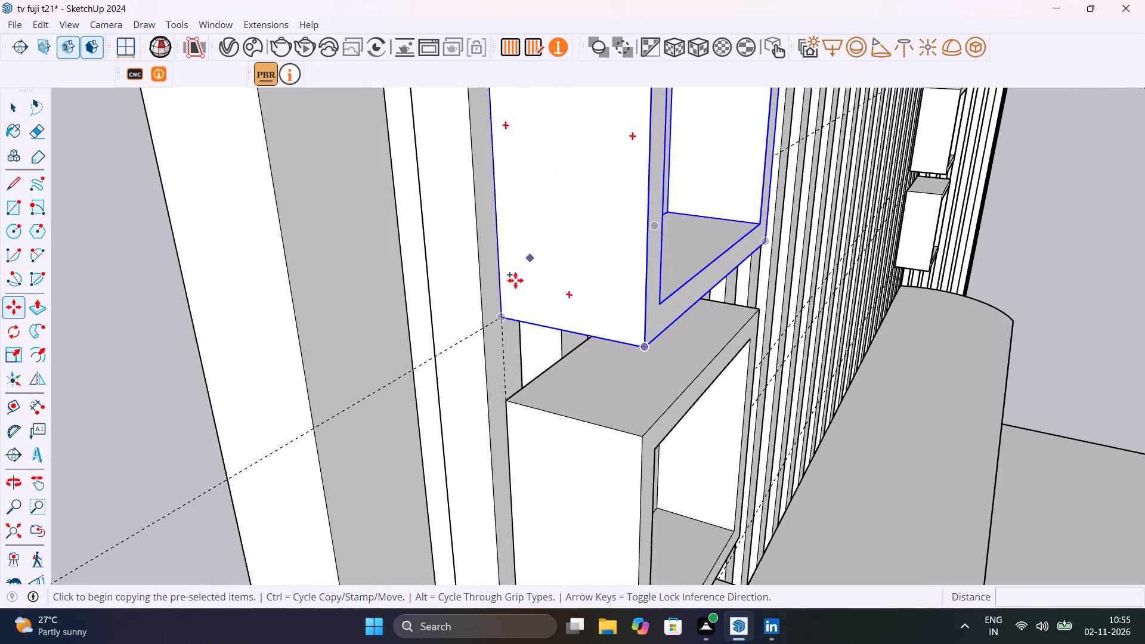
pyautogui.click(503, 318)
pyautogui.scroll(-14, 472, 196)
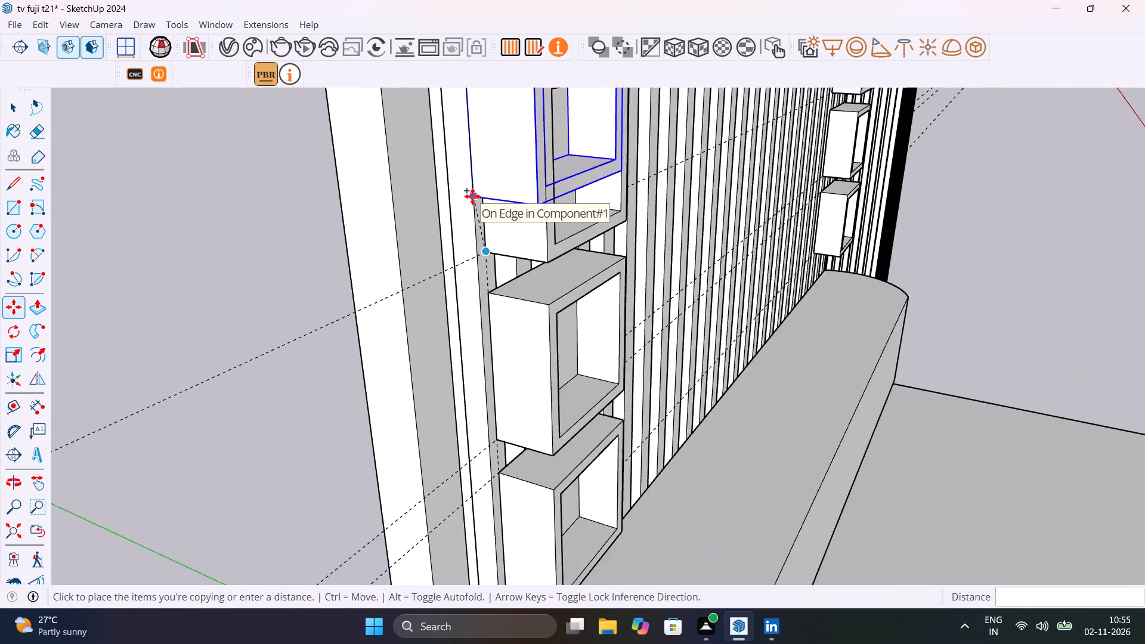
pyautogui.scroll(-2, 472, 196)
pyautogui.press('Up')
pyautogui.scroll(1, 487, 122)
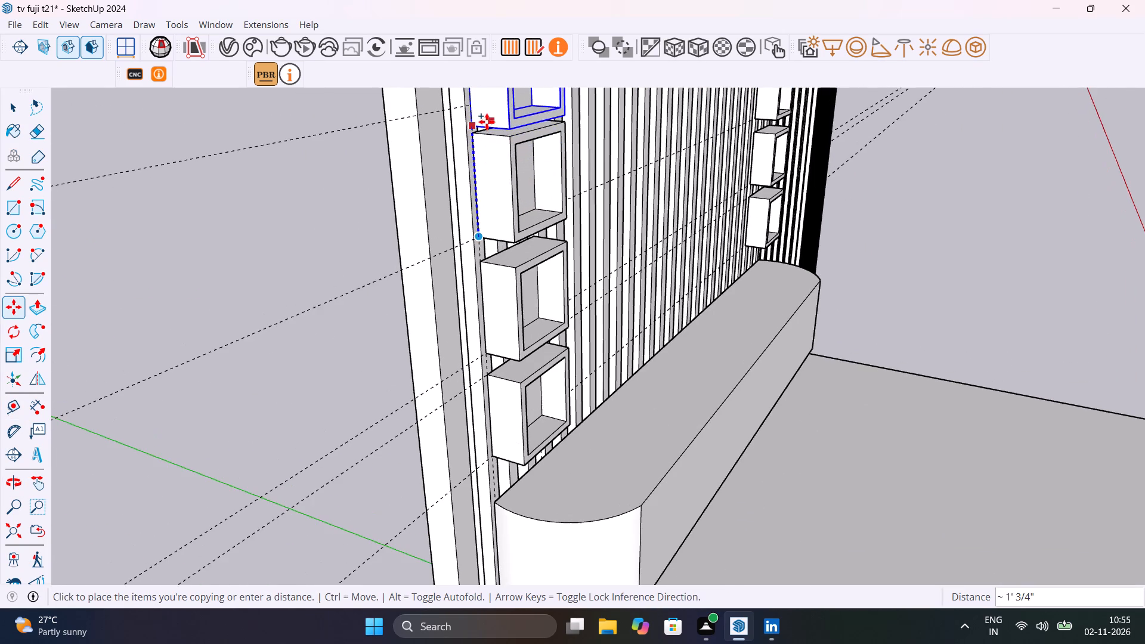
pyautogui.keyDown('shift'); pyautogui.moveTo(487, 122); pyautogui.dragTo(491, 290, button='middle'); pyautogui.keyUp('shift')
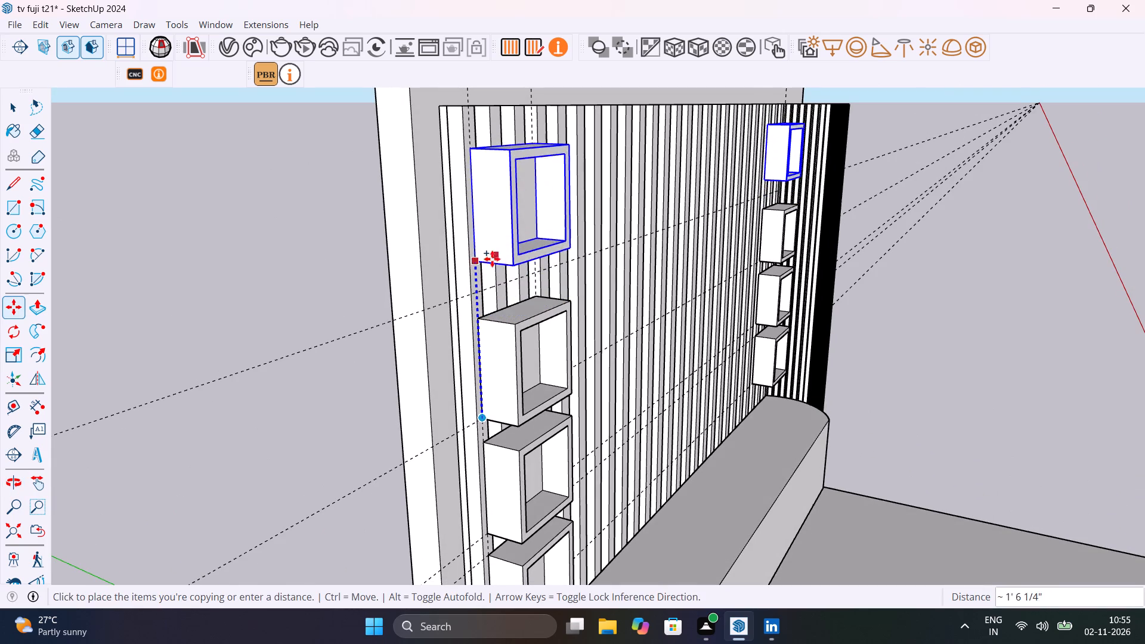
pyautogui.scroll(15, 472, 296)
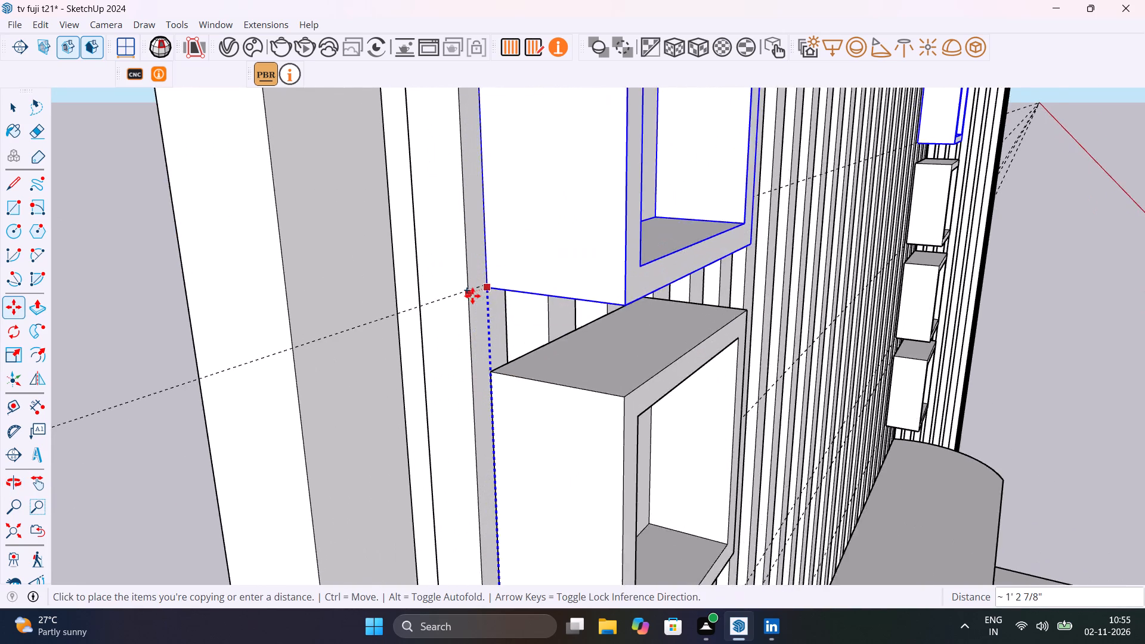
pyautogui.scroll(4, 472, 296)
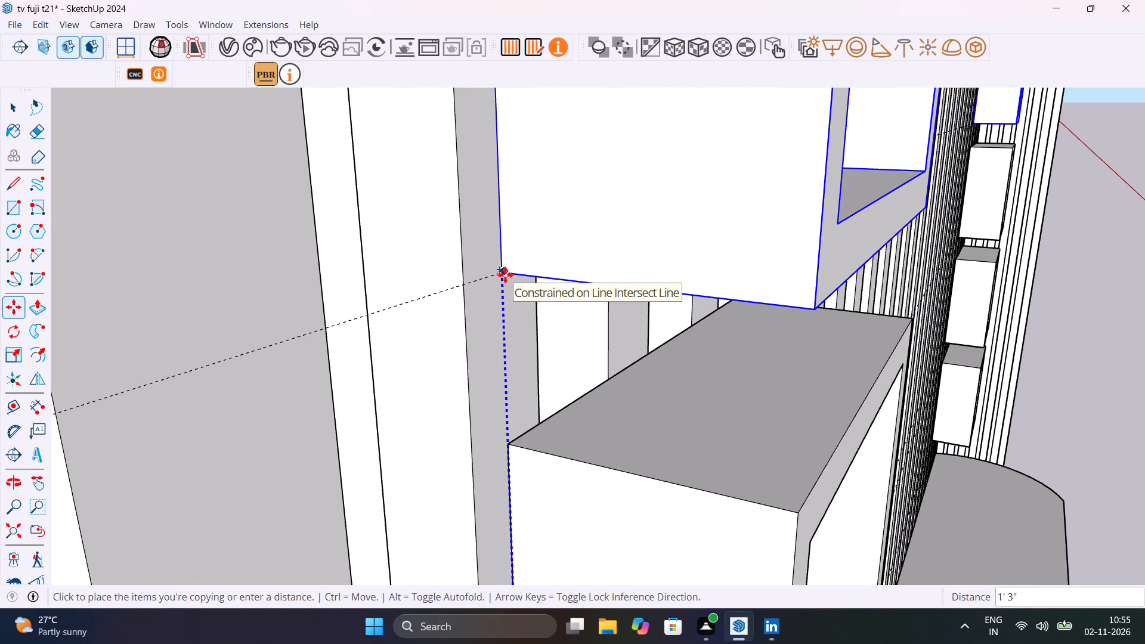
pyautogui.click(505, 275)
pyautogui.scroll(-20, 435, 309)
pyautogui.scroll(-15, 435, 309)
pyautogui.press('space')
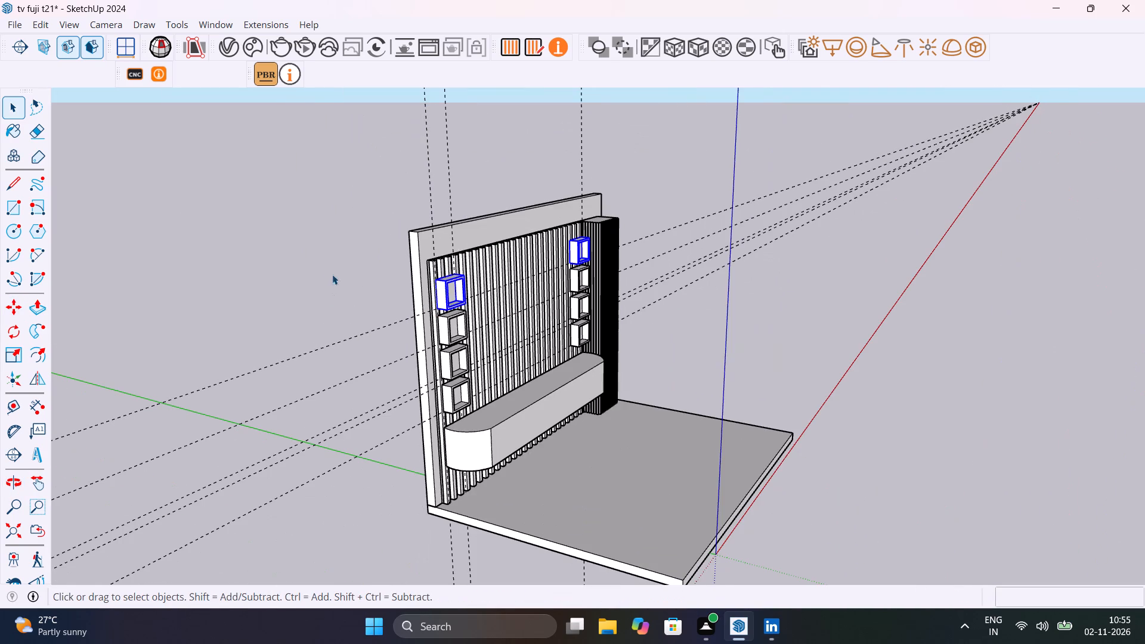
pyautogui.click(327, 263)
pyautogui.moveTo(347, 285); pyautogui.dragTo(317, 271, button='middle')
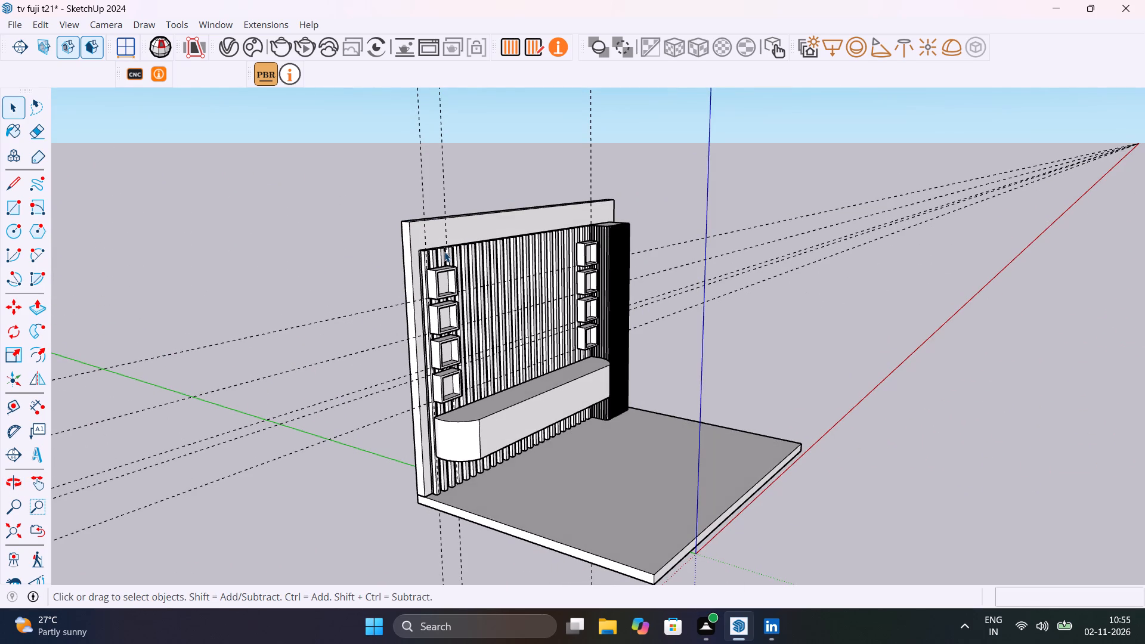
# Push/Pull the top face of the fluted wall's backing panel up 1', level with the plain back wall's top.
pyautogui.scroll(19, 453, 243)
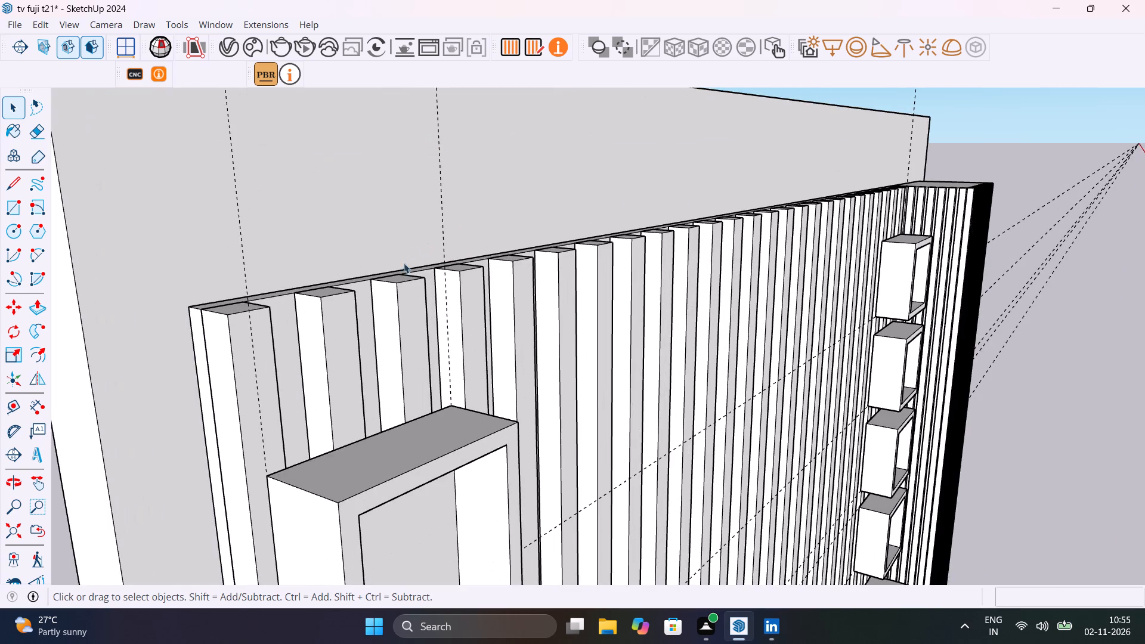
pyautogui.moveTo(404, 260); pyautogui.dragTo(558, 340, button='middle')
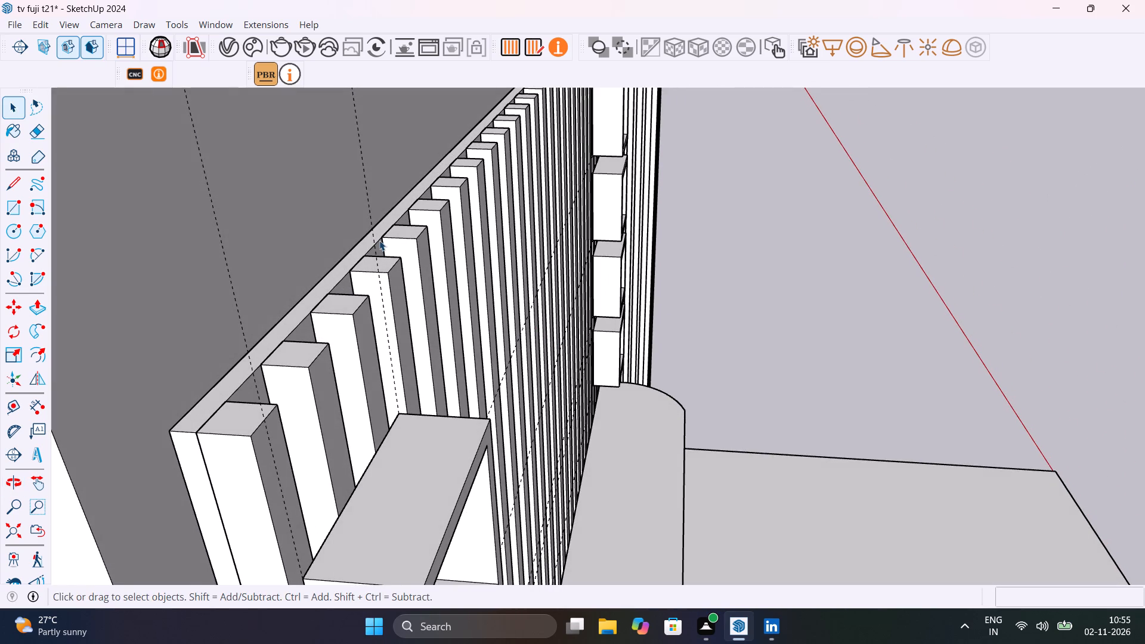
pyautogui.scroll(-14, 379, 240)
pyautogui.scroll(17, 341, 255)
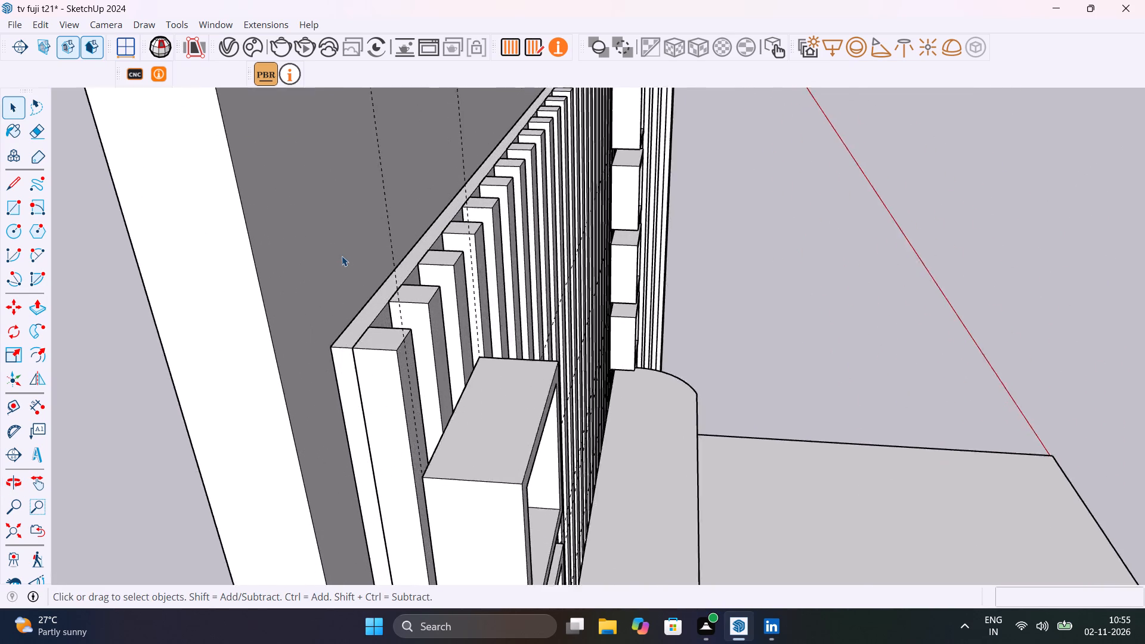
pyautogui.scroll(3, 342, 256)
pyautogui.click(403, 334)
pyautogui.doubleClick(403, 335)
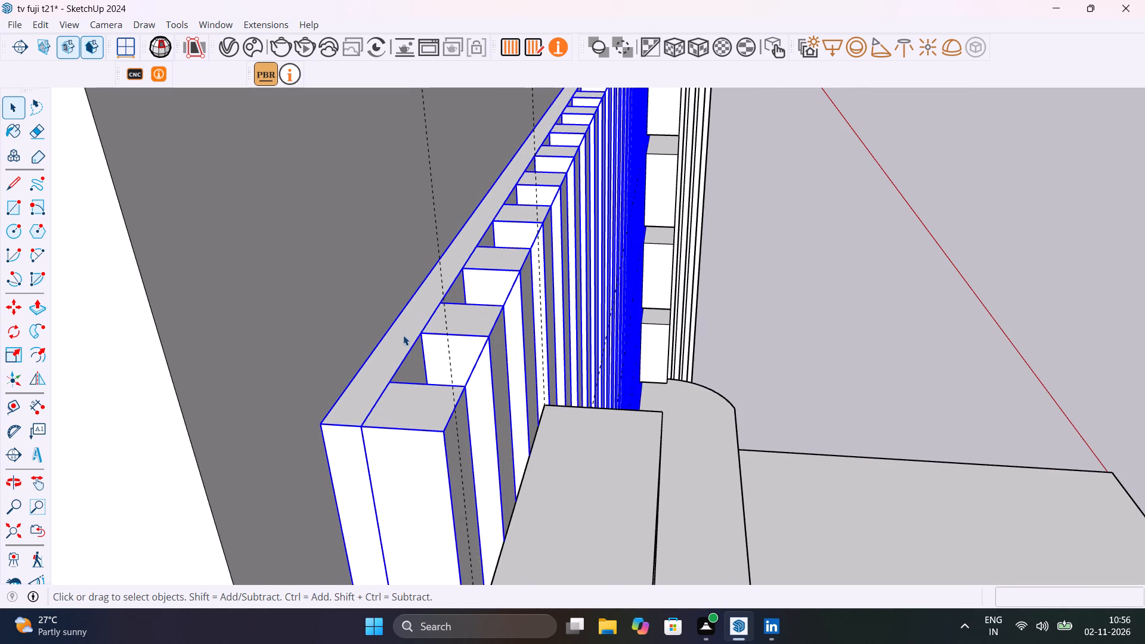
pyautogui.click(403, 335)
pyautogui.click(403, 334)
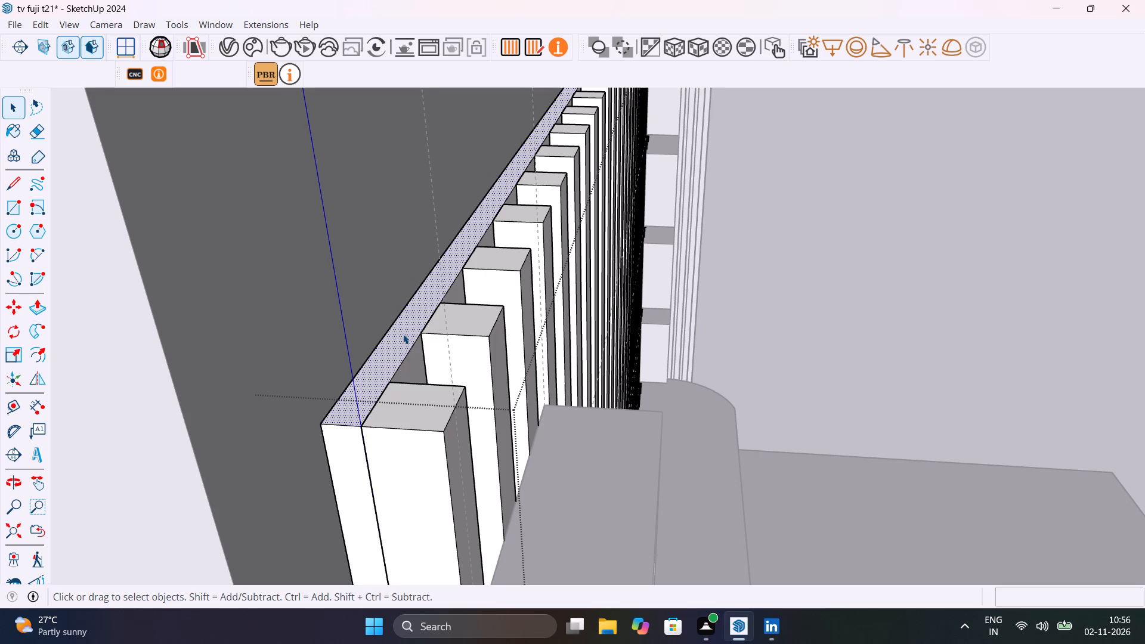
pyautogui.press('p')
pyautogui.click(403, 334)
pyautogui.scroll(-7, 401, 227)
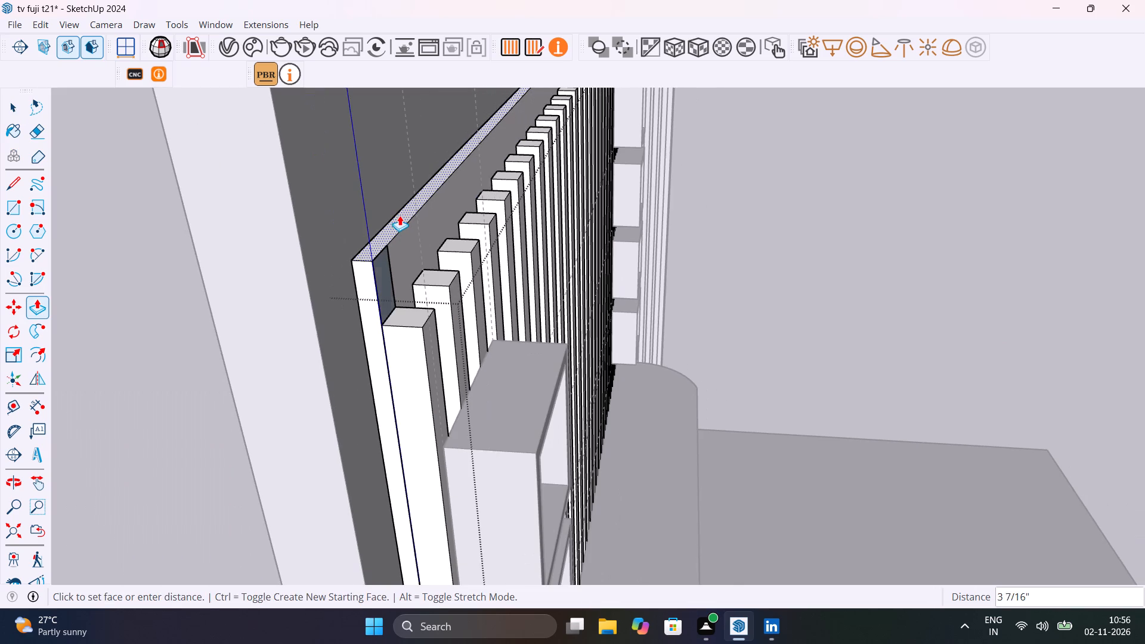
pyautogui.scroll(-13, 398, 211)
pyautogui.keyDown('shift'); pyautogui.moveTo(398, 211); pyautogui.dragTo(431, 346, button='middle'); pyautogui.keyUp('shift')
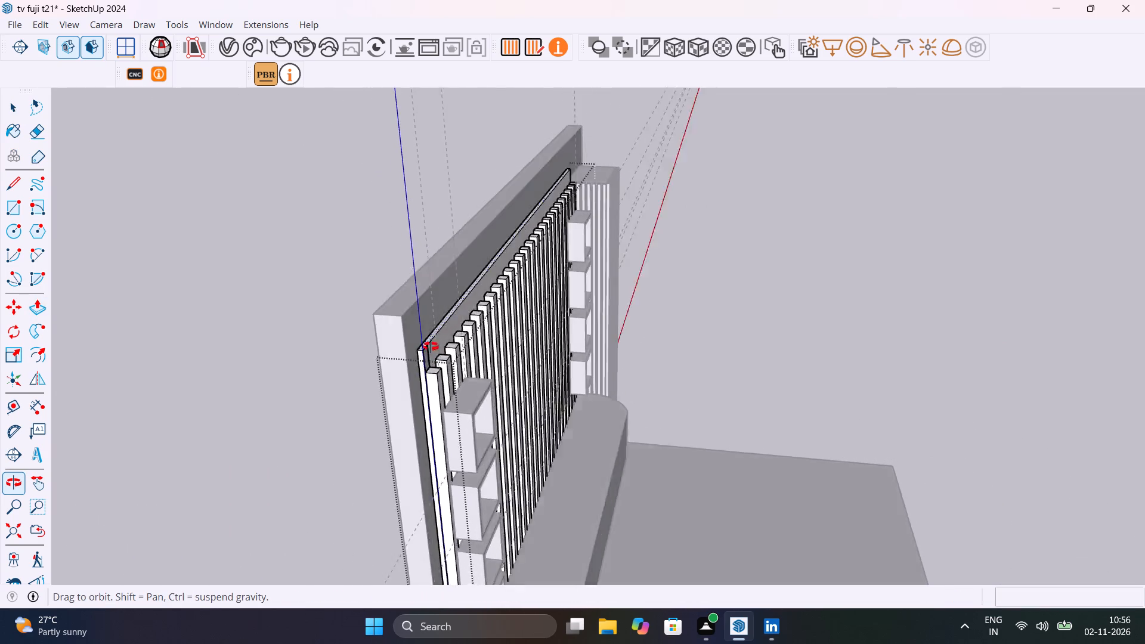
pyautogui.keyDown('shift'); pyautogui.moveTo(431, 346); pyautogui.dragTo(372, 335, button='middle'); pyautogui.keyUp('shift')
pyautogui.scroll(9, 345, 292)
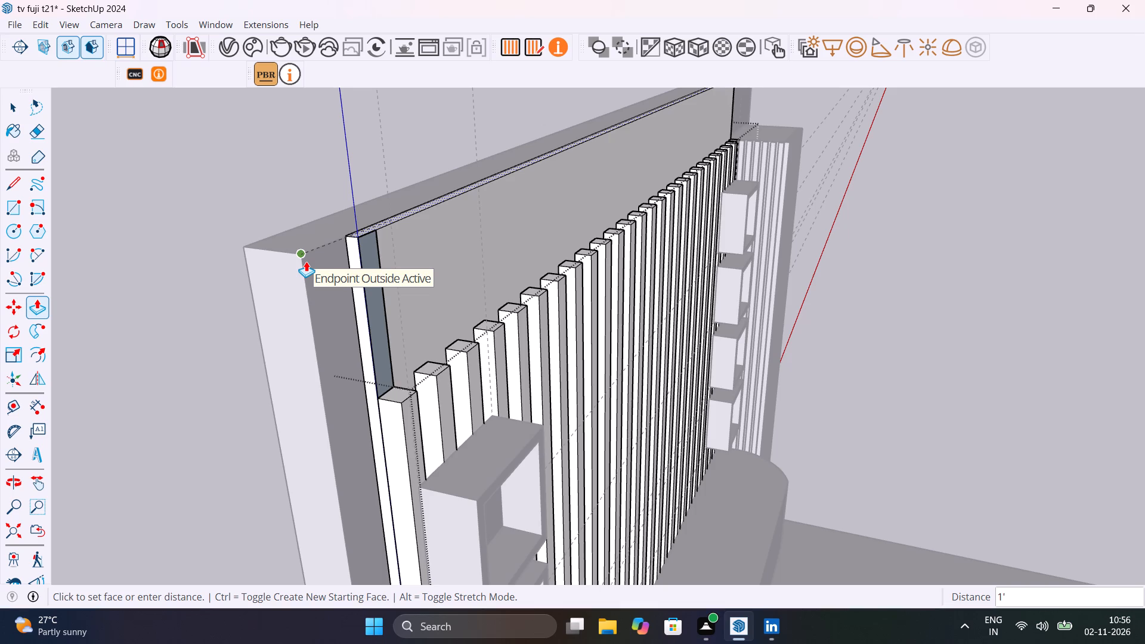
pyautogui.click(306, 261)
pyautogui.press('space')
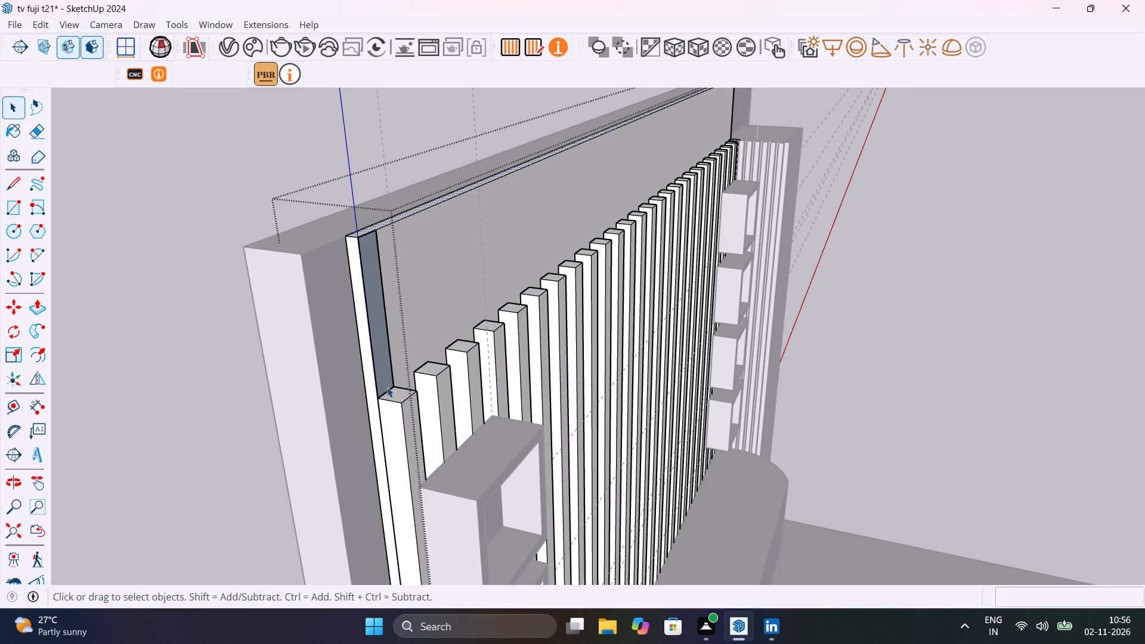
# Extend the back wall's flutes up 1' to the raised backing panel's top and close the group.
pyautogui.scroll(10, 392, 391)
pyautogui.click(398, 406)
pyautogui.doubleClick(398, 406)
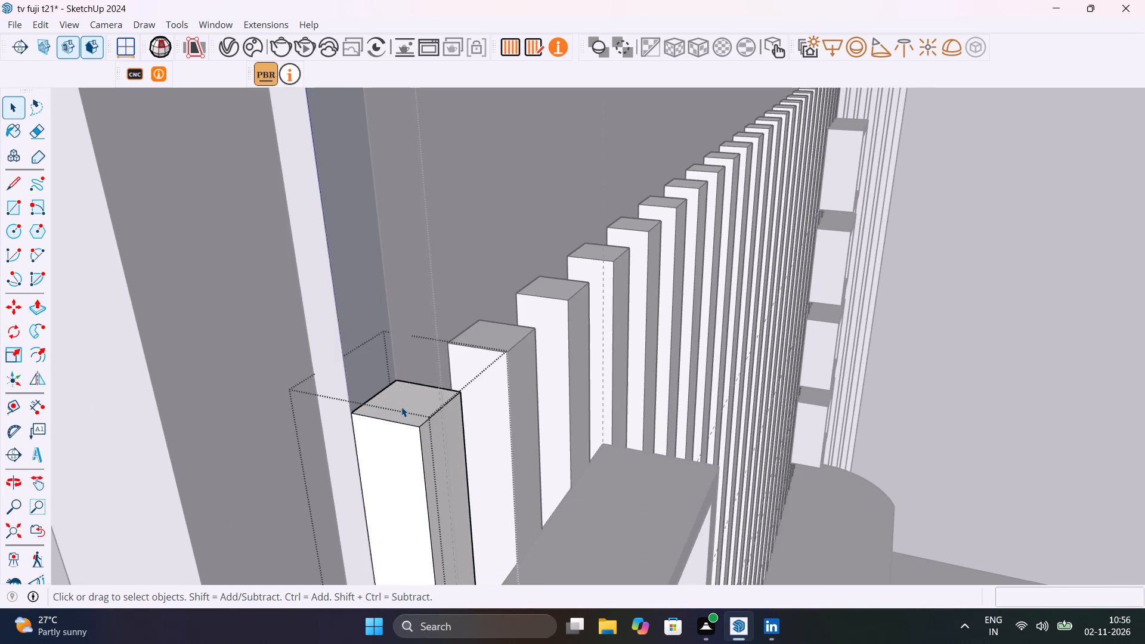
pyautogui.click(401, 407)
pyautogui.press('p')
pyautogui.click(401, 407)
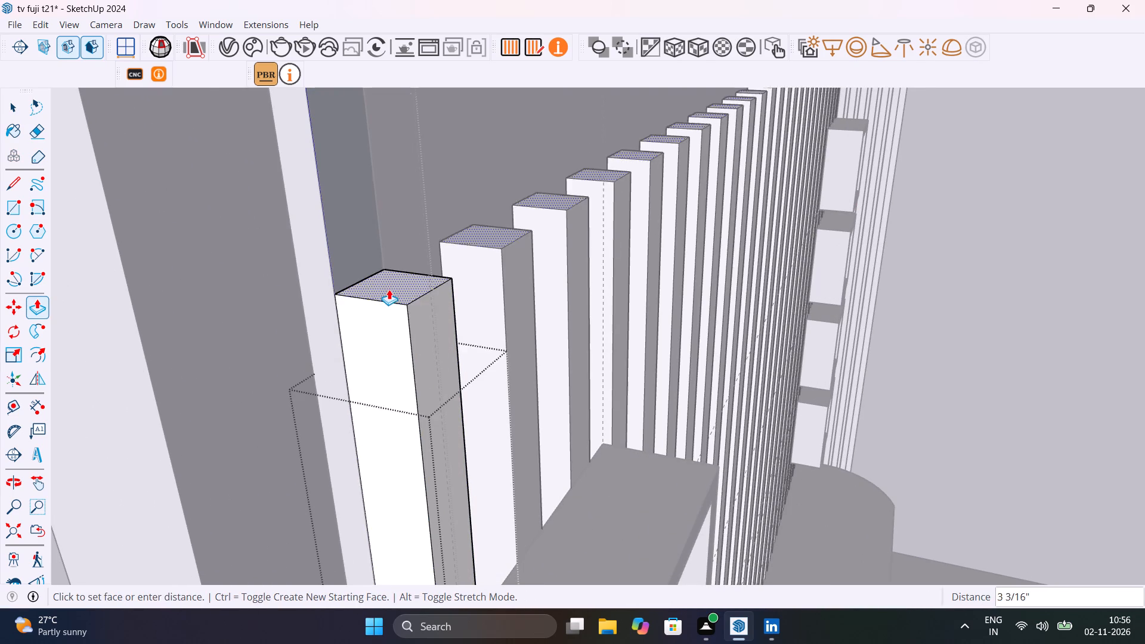
pyautogui.scroll(-15, 389, 289)
pyautogui.click(360, 207)
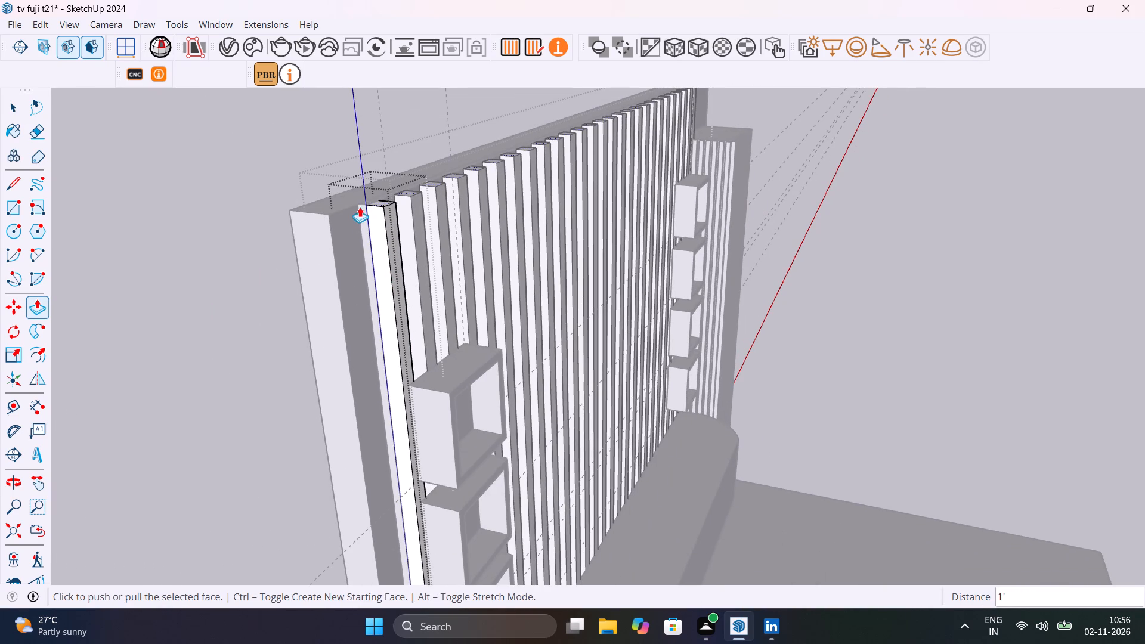
pyautogui.press('space')
pyautogui.press('space')
pyautogui.click(916, 234)
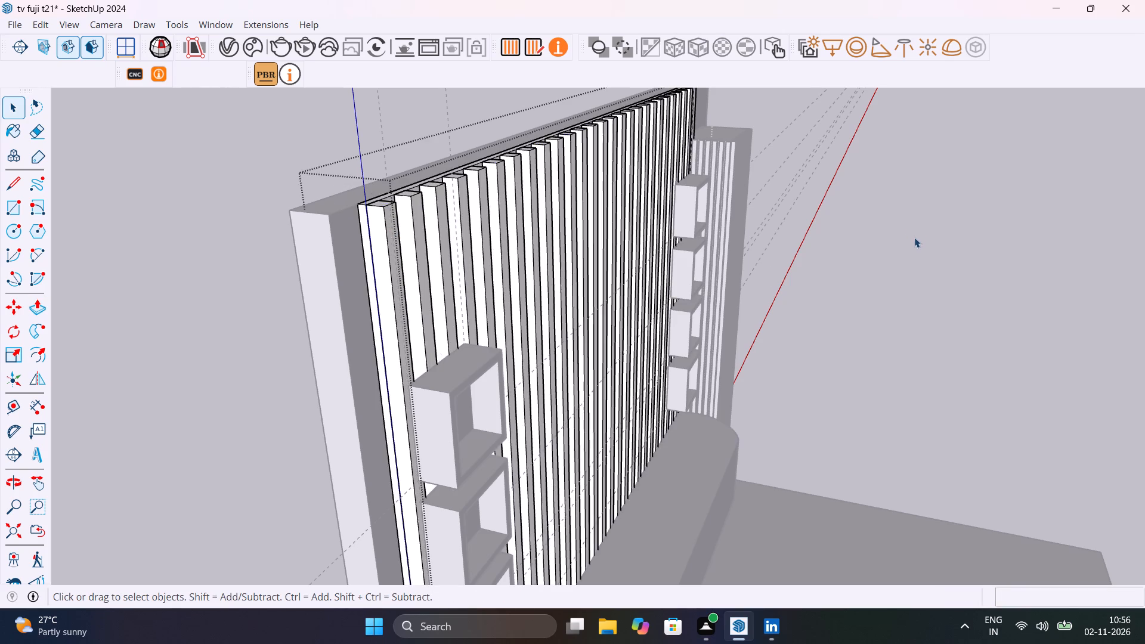
pyautogui.moveTo(914, 237); pyautogui.dragTo(748, 250, button='middle')
pyautogui.click(948, 141)
# Push/Pull the top face of the side column's core up 1', level with the fluted back wall, and close the group.
pyautogui.keyDown('shift'); pyautogui.moveTo(930, 167); pyautogui.dragTo(723, 354, button='middle'); pyautogui.keyUp('shift')
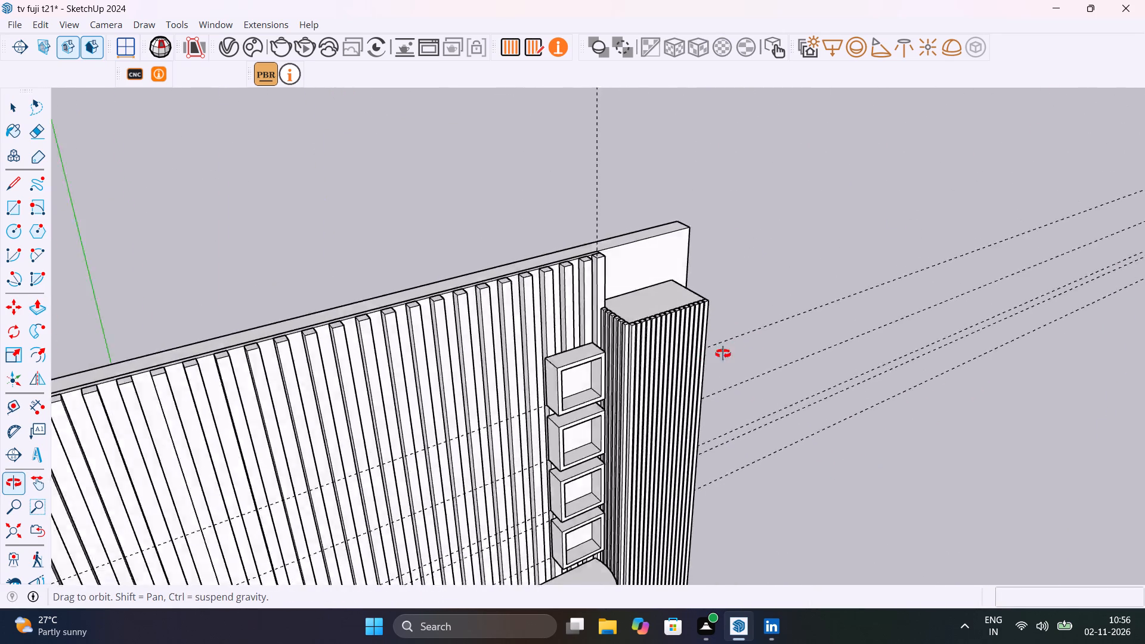
pyautogui.keyDown('shift'); pyautogui.moveTo(723, 354); pyautogui.dragTo(589, 433, button='middle'); pyautogui.keyUp('shift')
pyautogui.scroll(11, 635, 319)
pyautogui.click(634, 357)
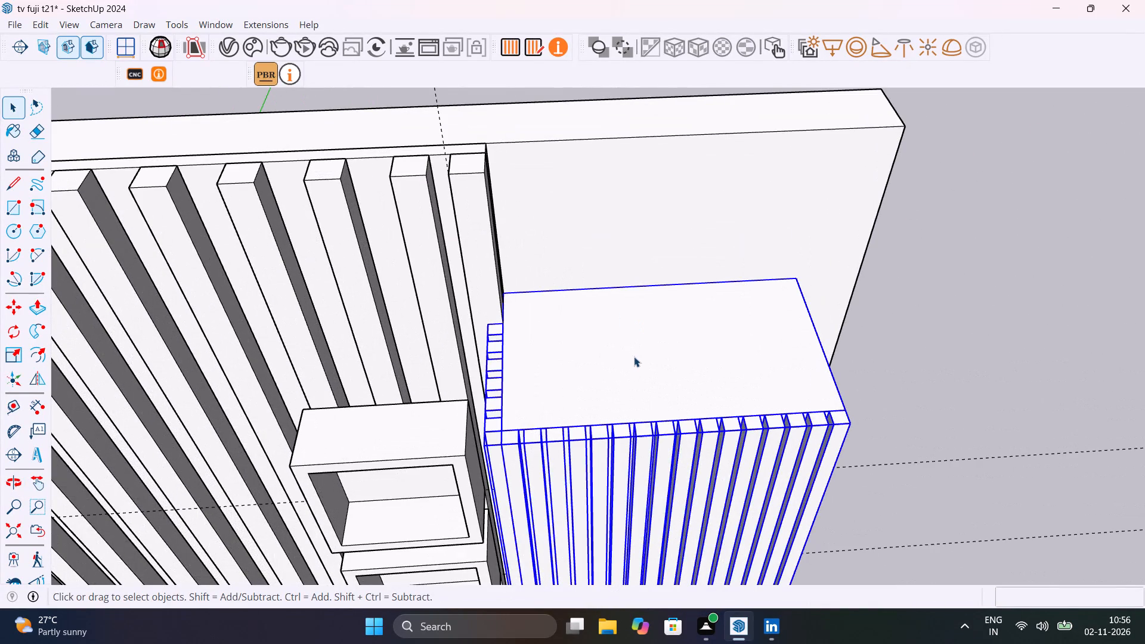
pyautogui.doubleClick(634, 357)
pyautogui.click(633, 352)
pyautogui.scroll(1, 633, 352)
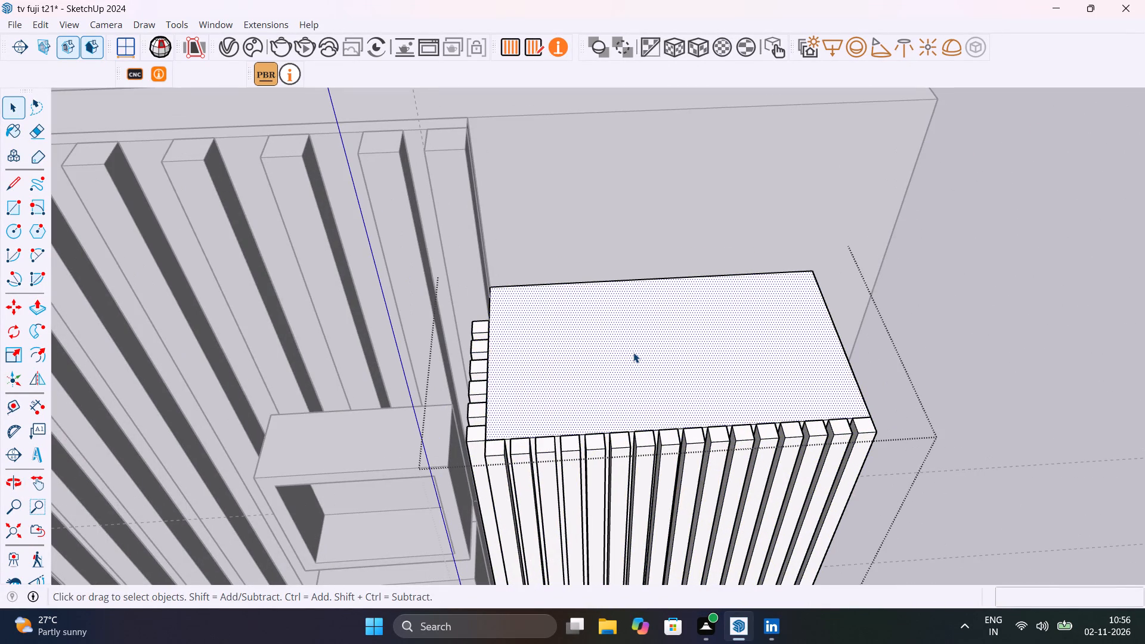
pyautogui.press('p')
pyautogui.click(633, 352)
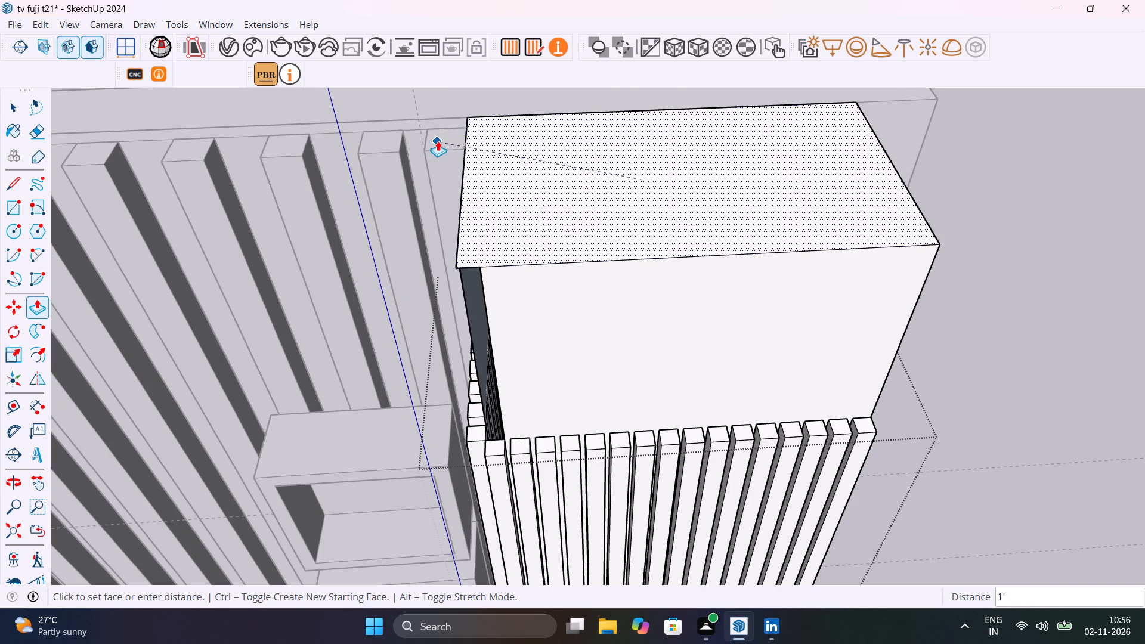
pyautogui.click(449, 121)
pyautogui.press('space')
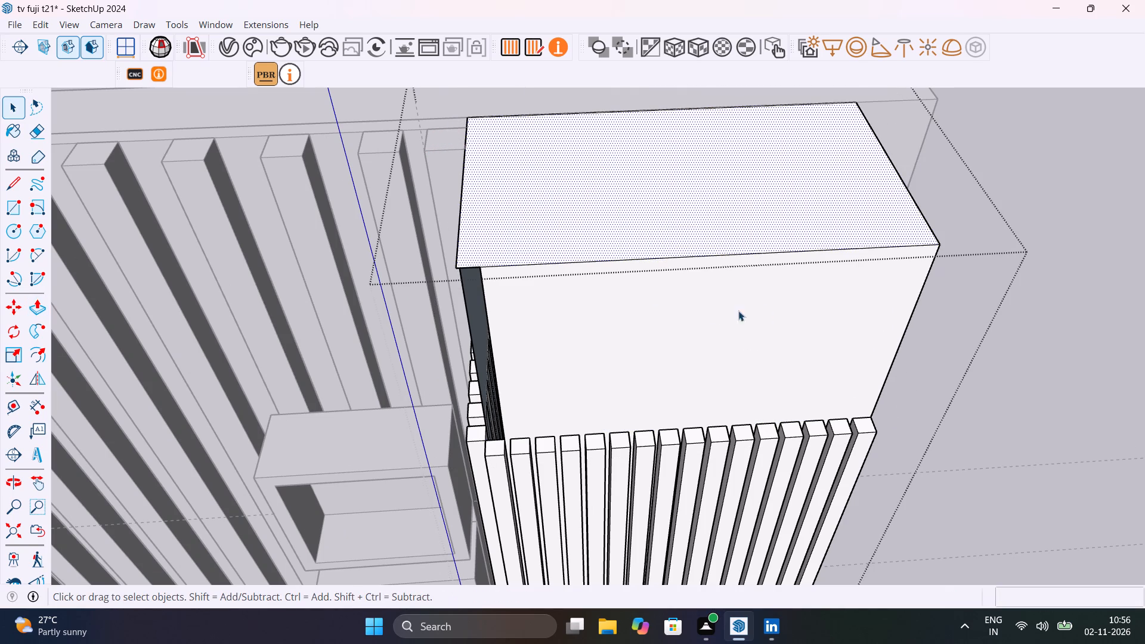
pyautogui.click(1032, 361)
# Extend the flutes on the column's narrow side facing the niches up to the top of the raised core.
pyautogui.moveTo(630, 362); pyautogui.dragTo(889, 302, button='middle')
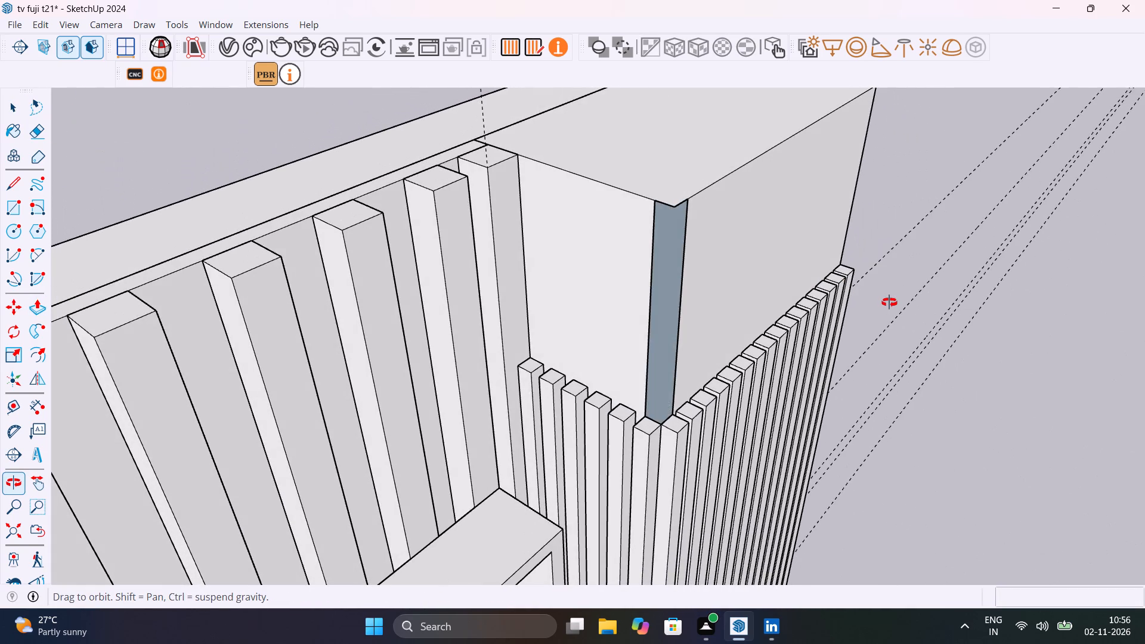
pyautogui.moveTo(889, 302); pyautogui.dragTo(896, 310, button='middle')
pyautogui.scroll(3, 666, 425)
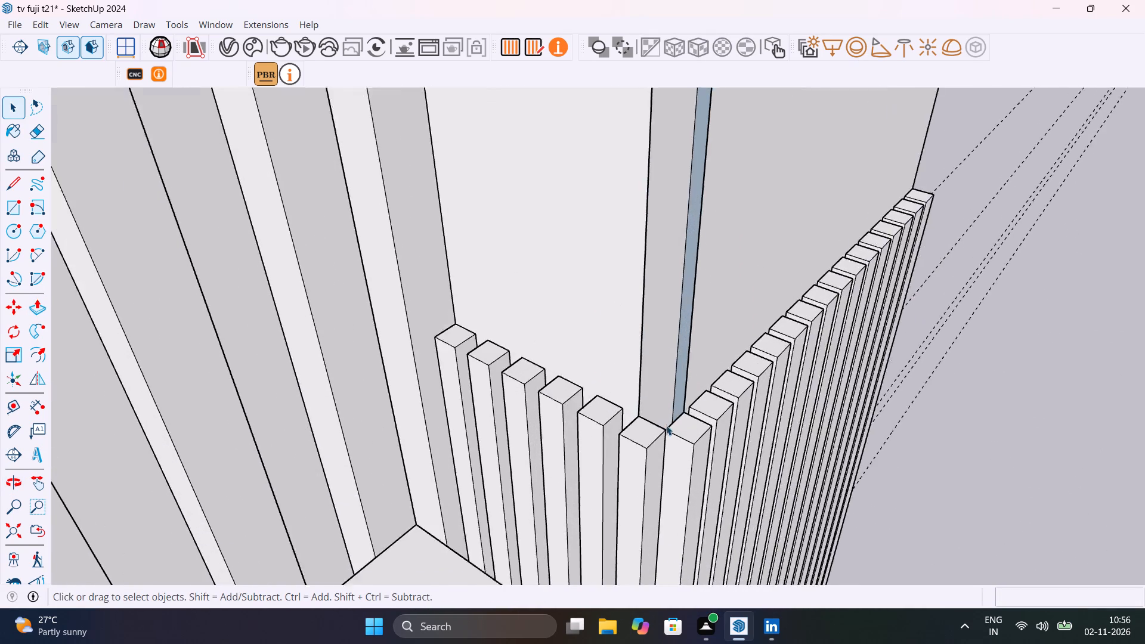
pyautogui.scroll(6, 666, 425)
pyautogui.doubleClick(609, 456)
pyautogui.scroll(1, 609, 455)
pyautogui.click(609, 455)
pyautogui.click(609, 454)
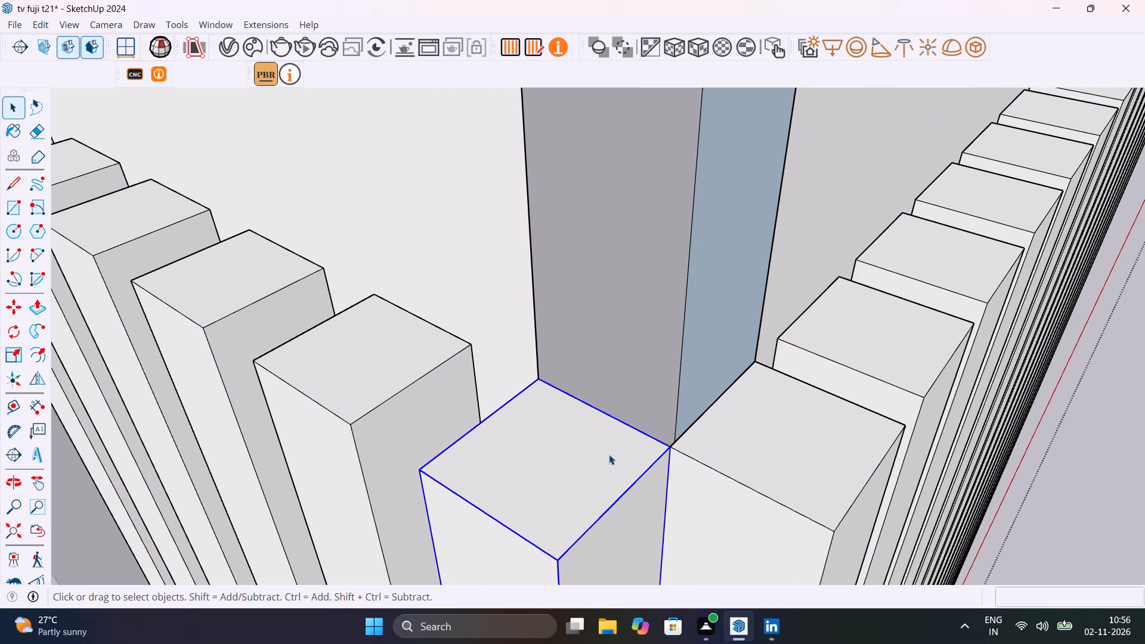
pyautogui.click(592, 460)
pyautogui.doubleClick(587, 460)
pyautogui.click(587, 460)
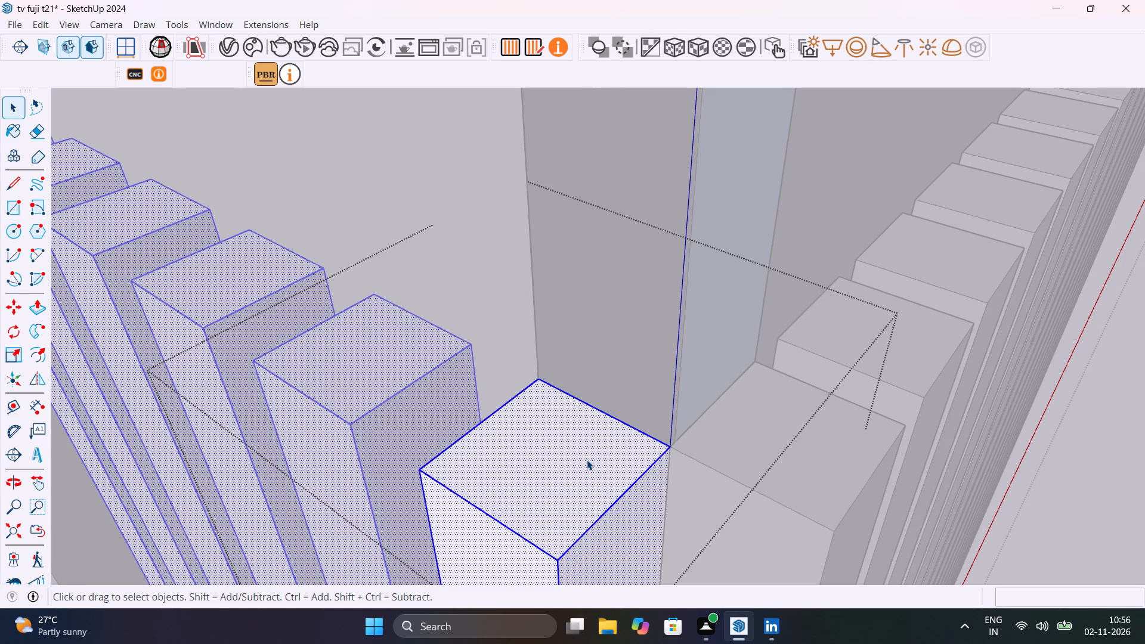
pyautogui.click(587, 460)
pyautogui.press('p')
pyautogui.click(587, 460)
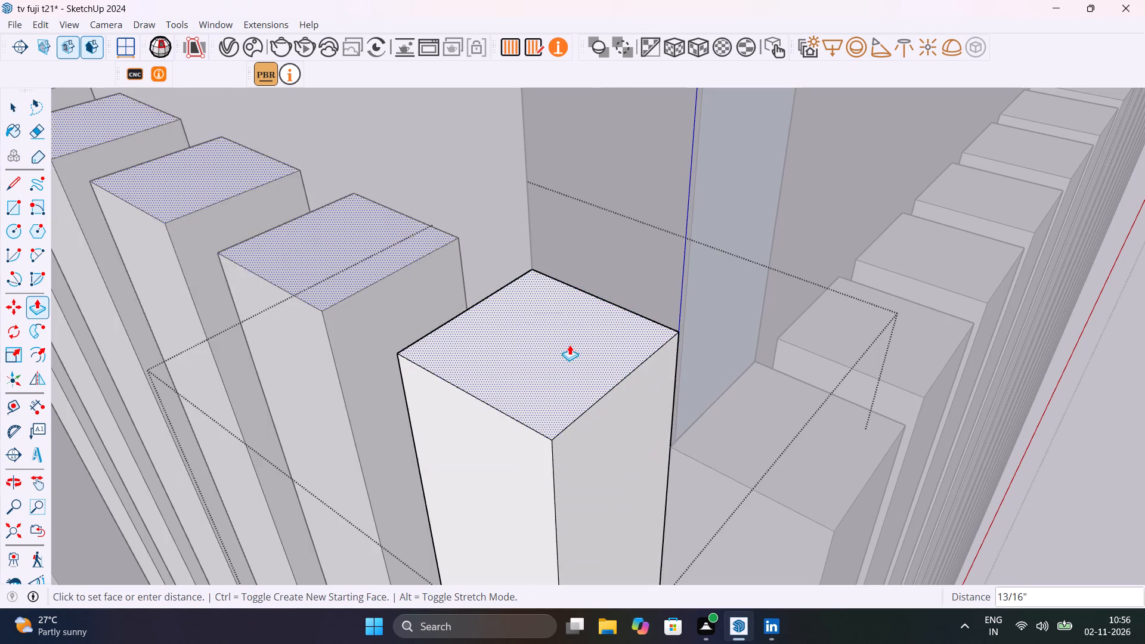
pyautogui.scroll(-19, 570, 344)
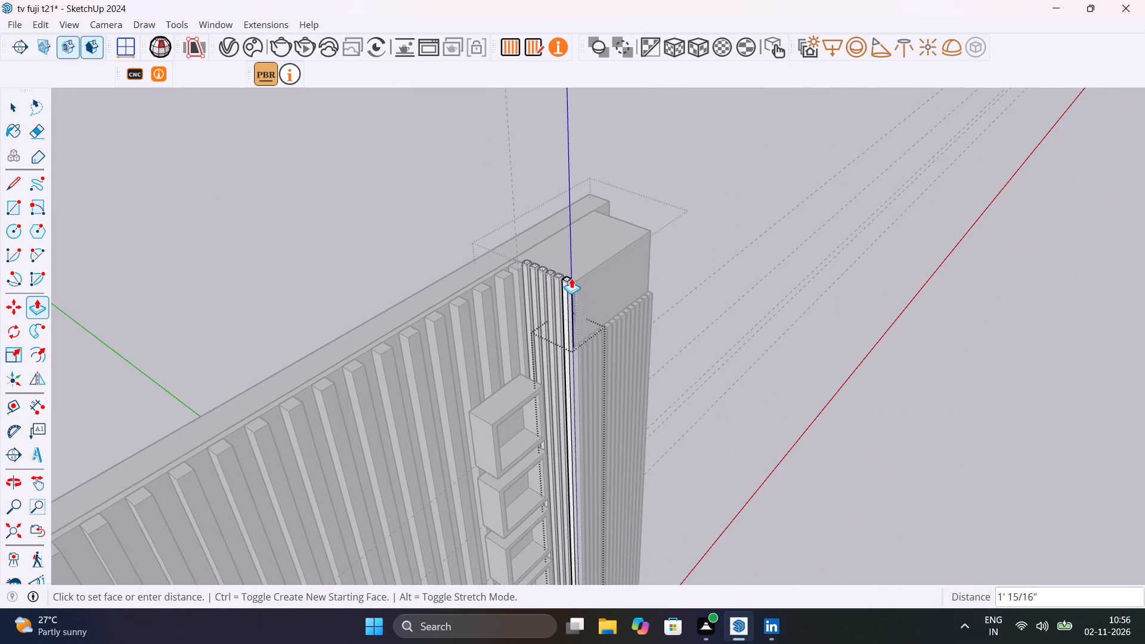
pyautogui.click(590, 272)
pyautogui.press('space')
pyautogui.click(732, 225)
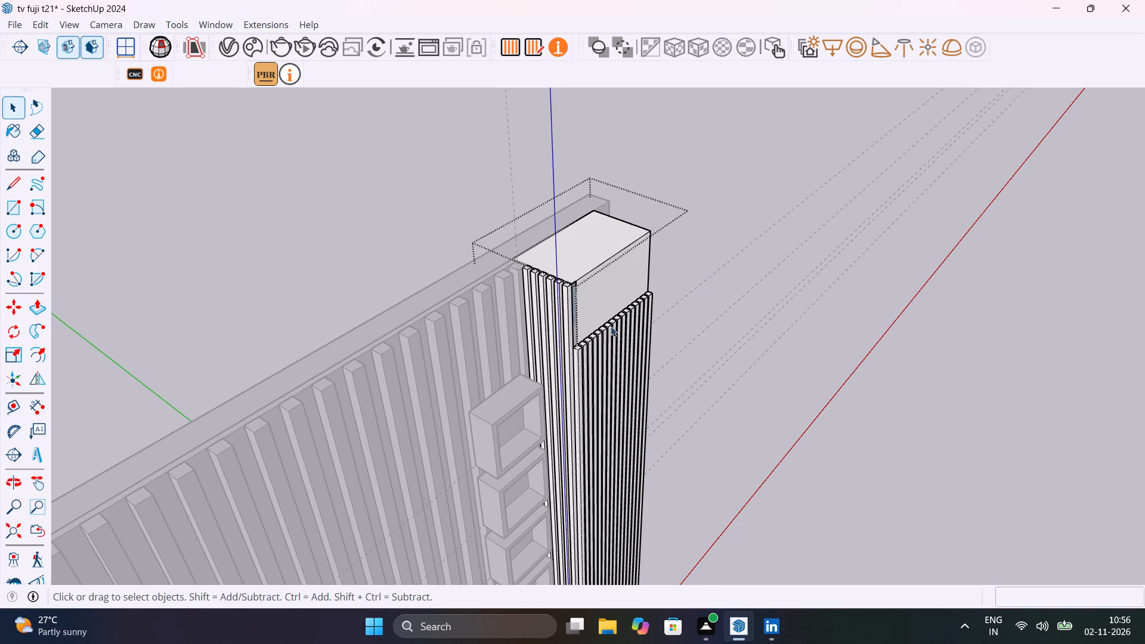
# Extend the flutes on the column's wide front face up to the top of the raised core and close the group.
pyautogui.scroll(19, 550, 349)
pyautogui.click(629, 370)
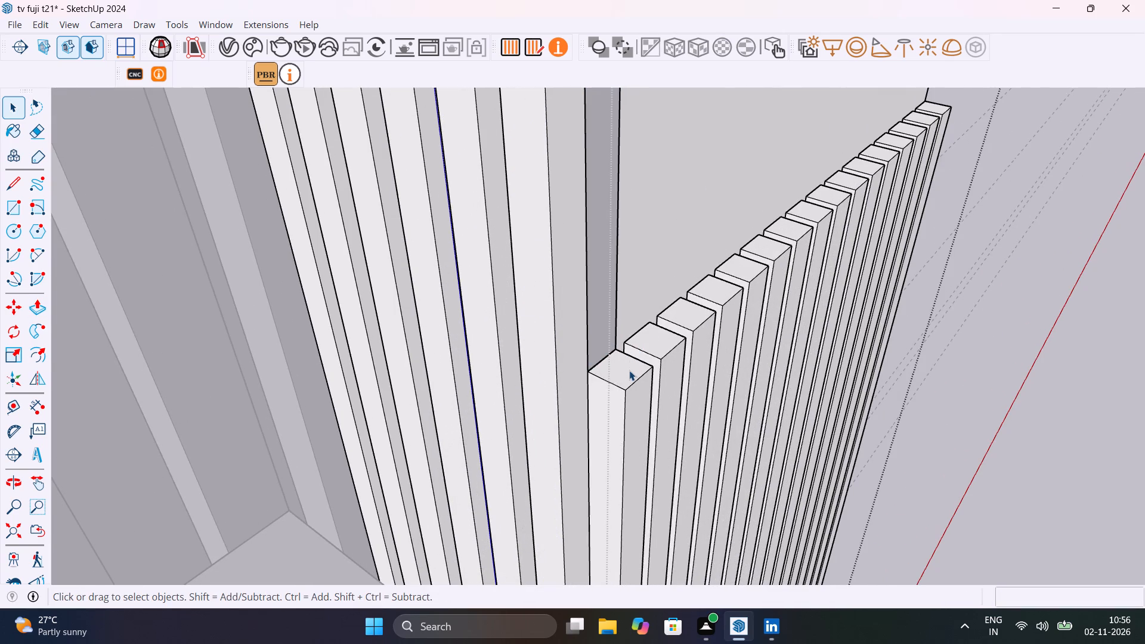
pyautogui.tripleClick(629, 370)
pyautogui.click(628, 371)
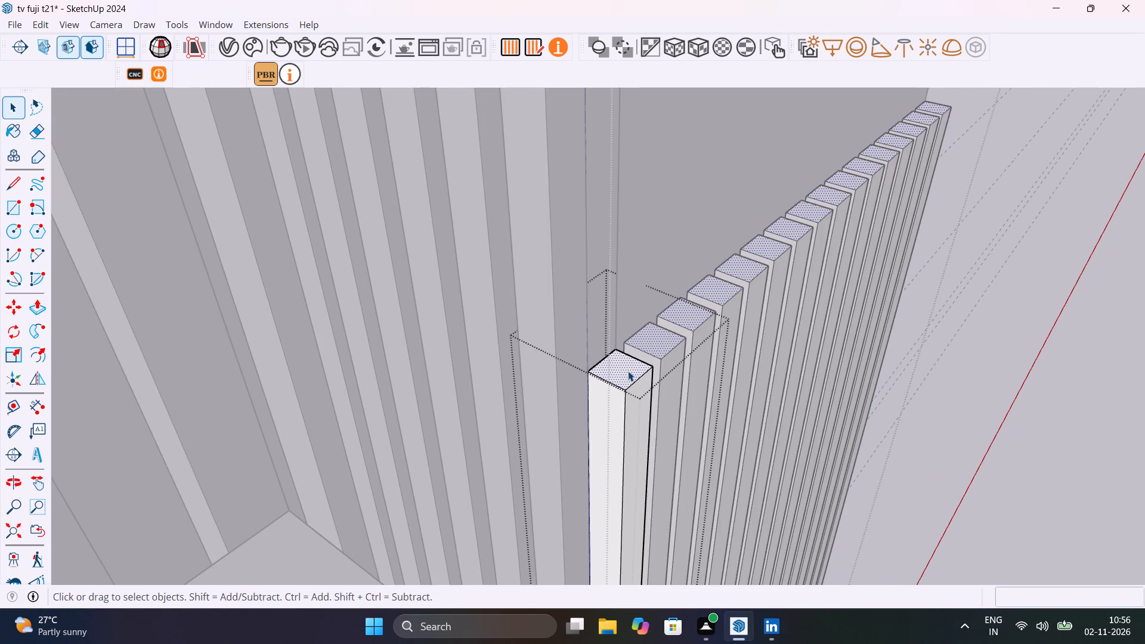
pyautogui.press('p')
pyautogui.click(628, 371)
pyautogui.scroll(-18, 620, 239)
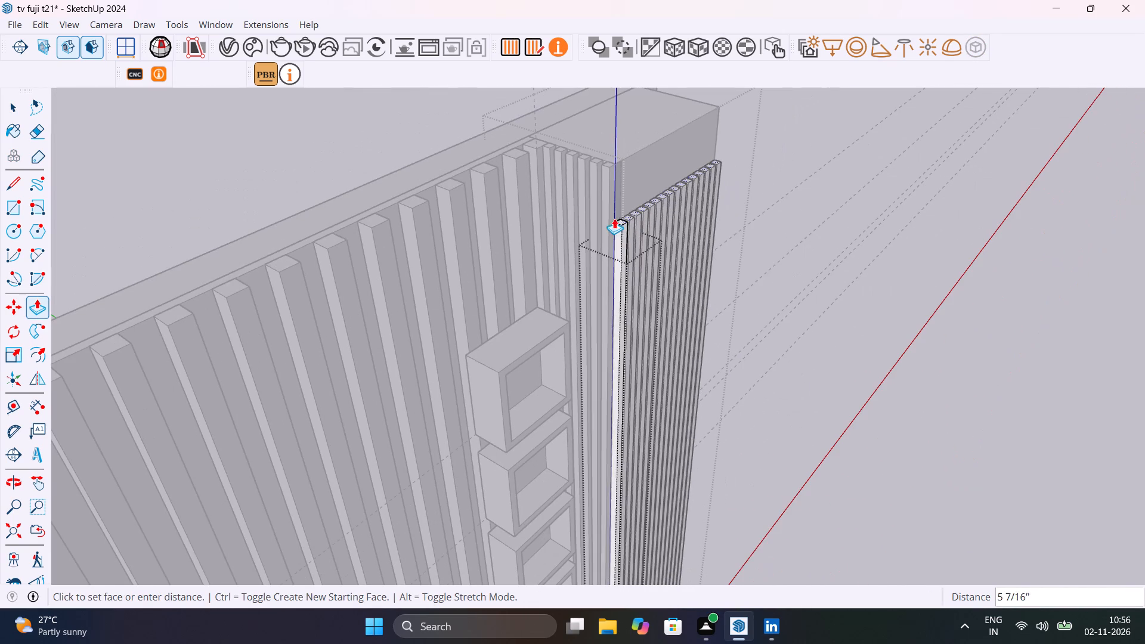
pyautogui.click(607, 166)
pyautogui.press('space')
pyautogui.click(966, 392)
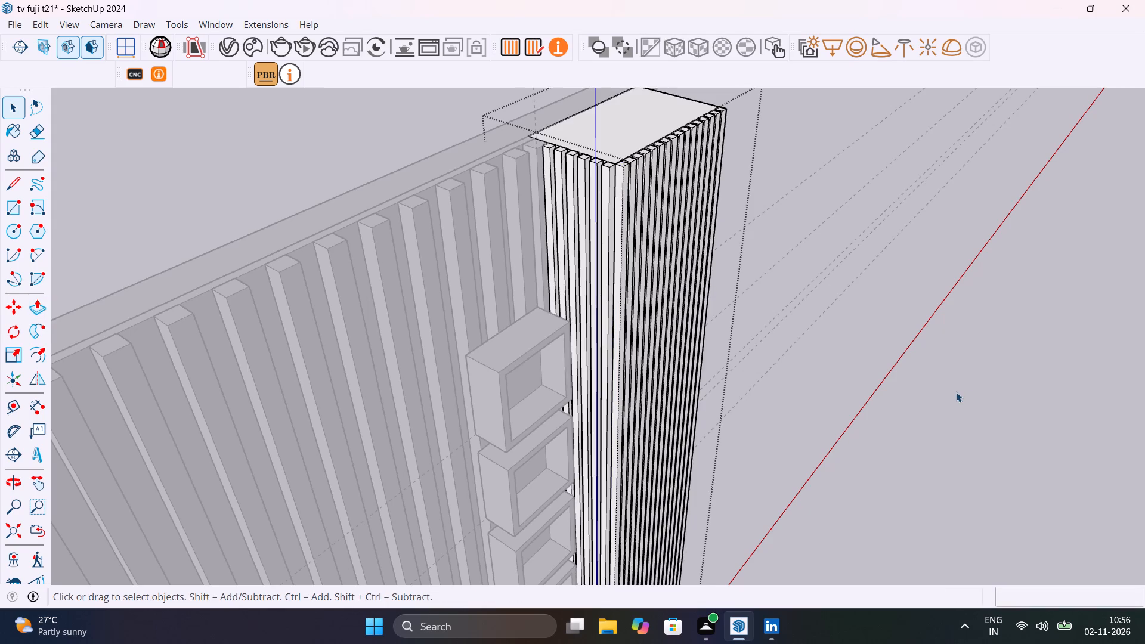
pyautogui.moveTo(956, 390); pyautogui.dragTo(772, 293, button='middle')
pyautogui.click(898, 233)
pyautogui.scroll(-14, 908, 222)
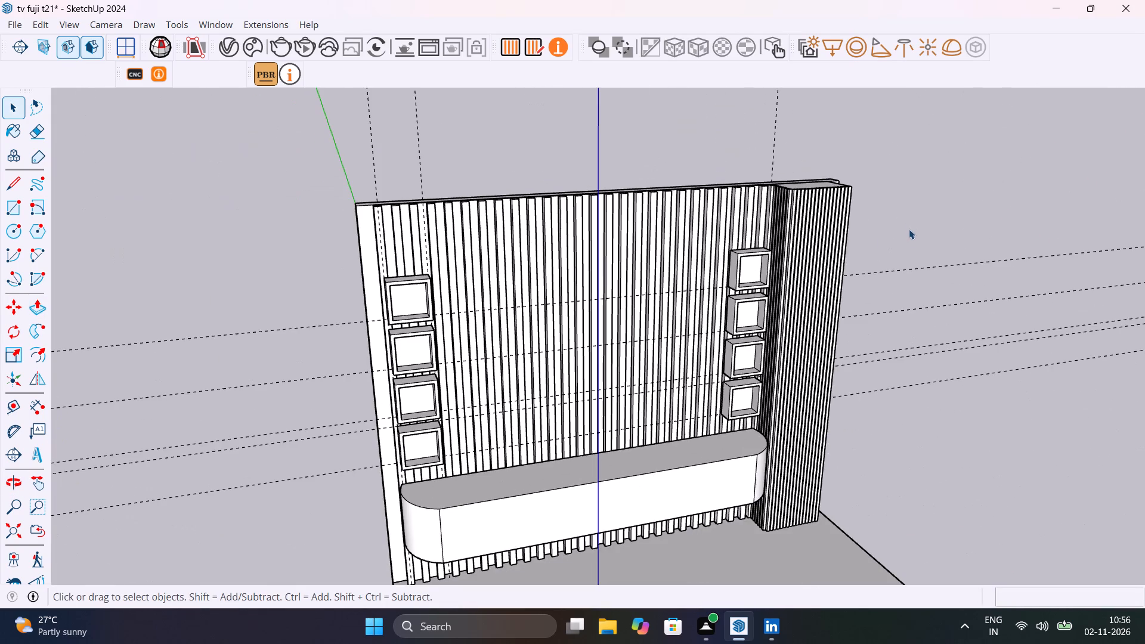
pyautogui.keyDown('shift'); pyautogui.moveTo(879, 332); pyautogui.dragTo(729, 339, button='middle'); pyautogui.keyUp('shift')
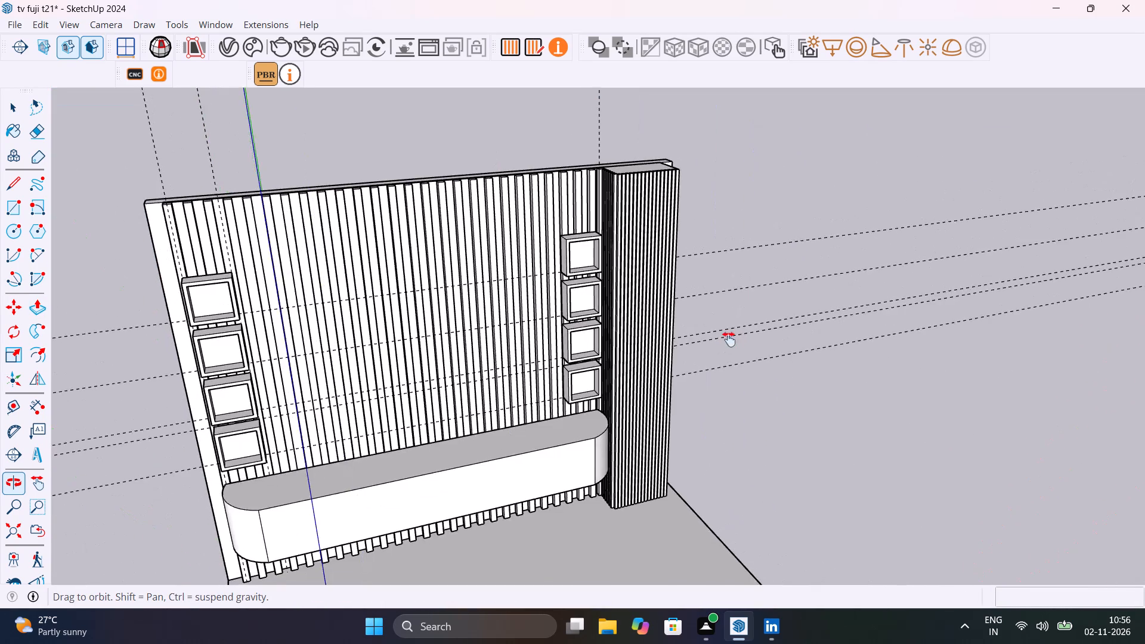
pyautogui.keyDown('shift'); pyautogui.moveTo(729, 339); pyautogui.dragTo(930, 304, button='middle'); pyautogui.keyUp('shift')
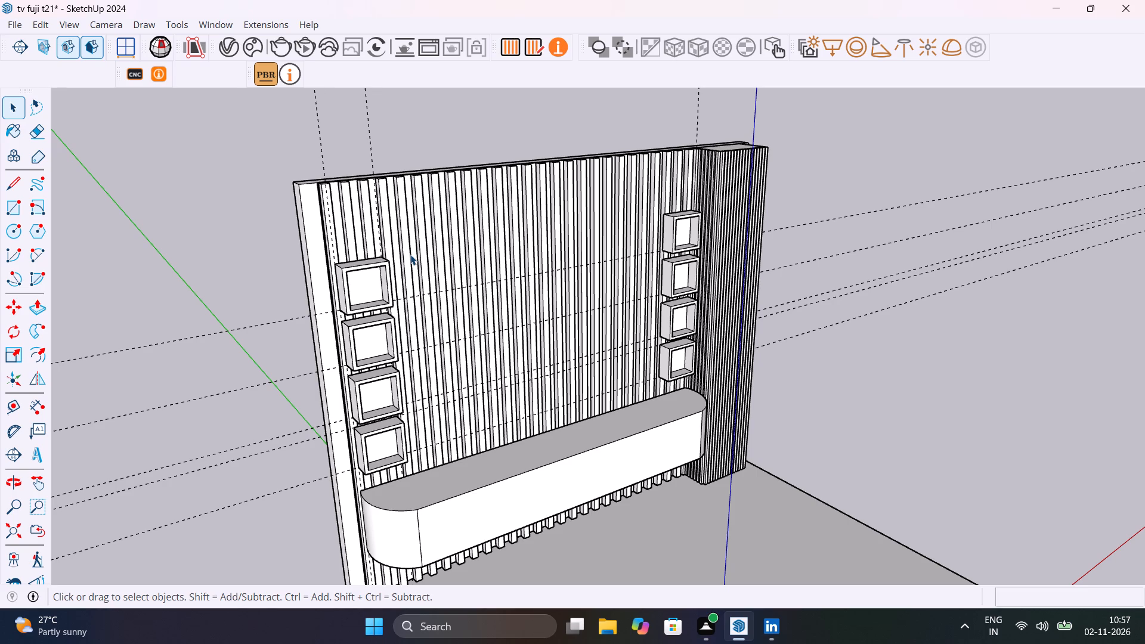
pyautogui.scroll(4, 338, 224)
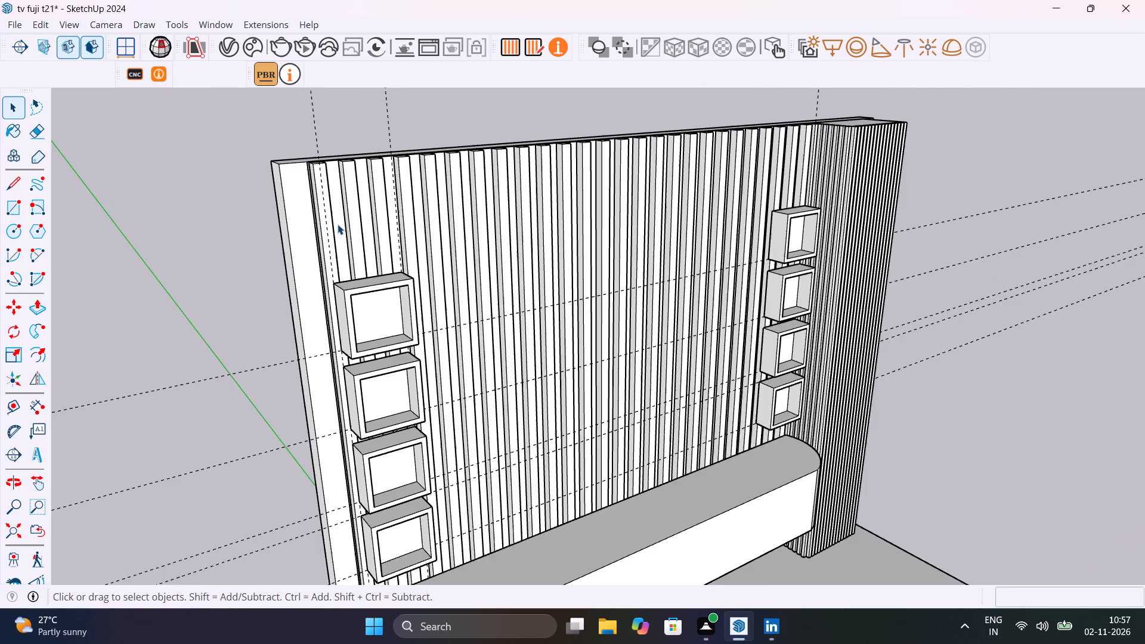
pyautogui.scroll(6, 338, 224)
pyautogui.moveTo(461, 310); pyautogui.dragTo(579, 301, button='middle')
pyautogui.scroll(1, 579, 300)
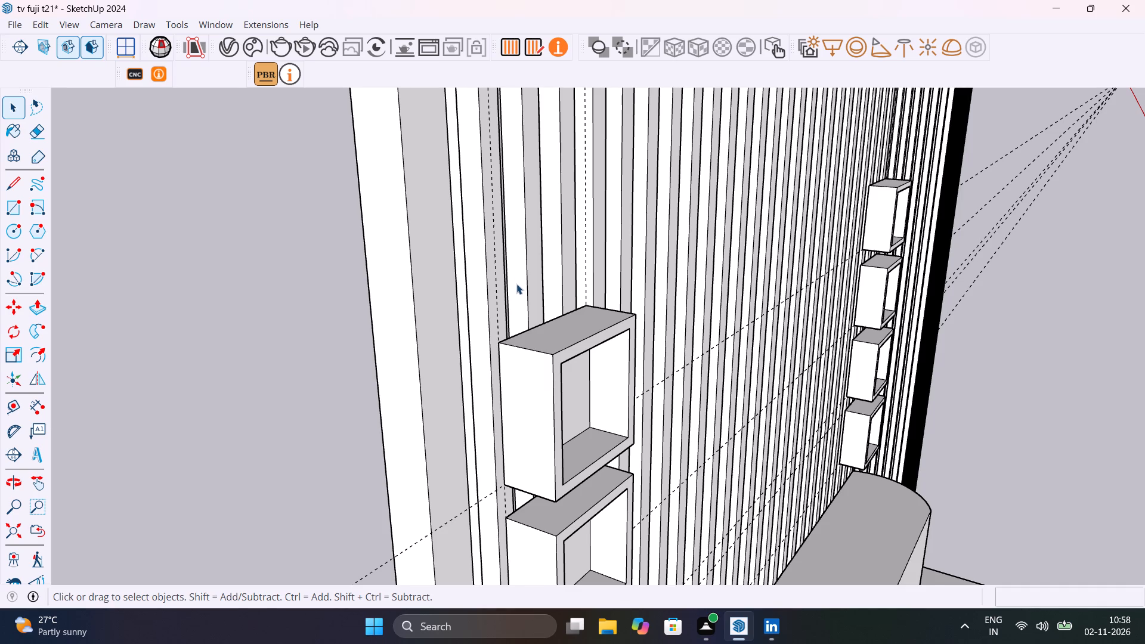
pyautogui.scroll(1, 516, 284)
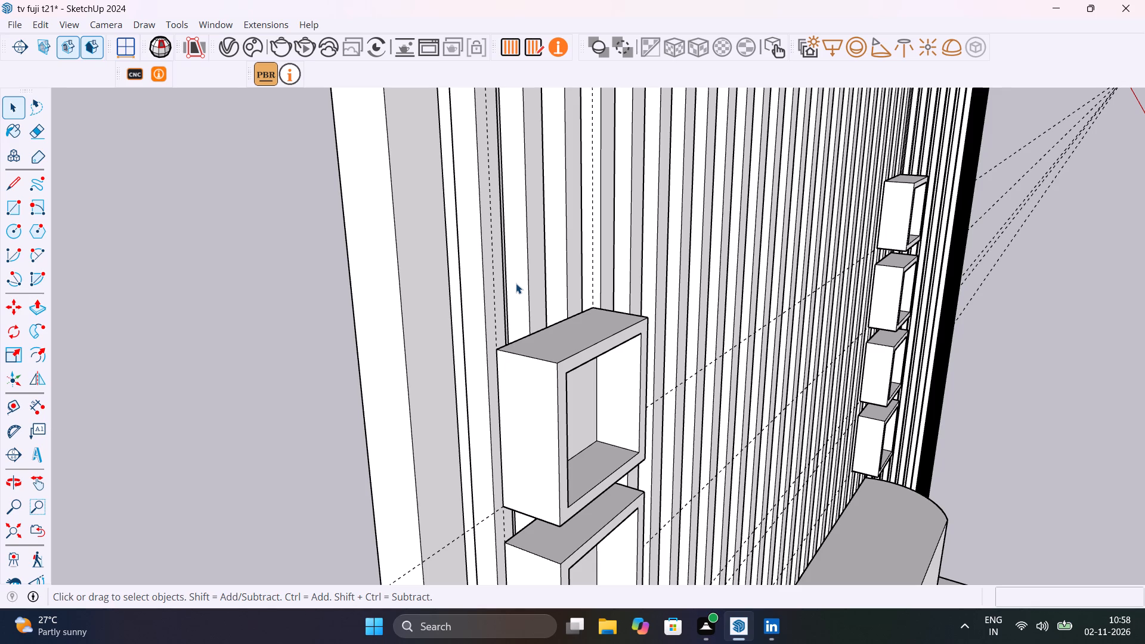
# Offset a horizontal Tape Measure guide upward from the rear top edge of the uppermost box niche at the wall end opposite the side column.
pyautogui.scroll(-6, 531, 280)
pyautogui.moveTo(595, 332); pyautogui.dragTo(596, 413, button='middle')
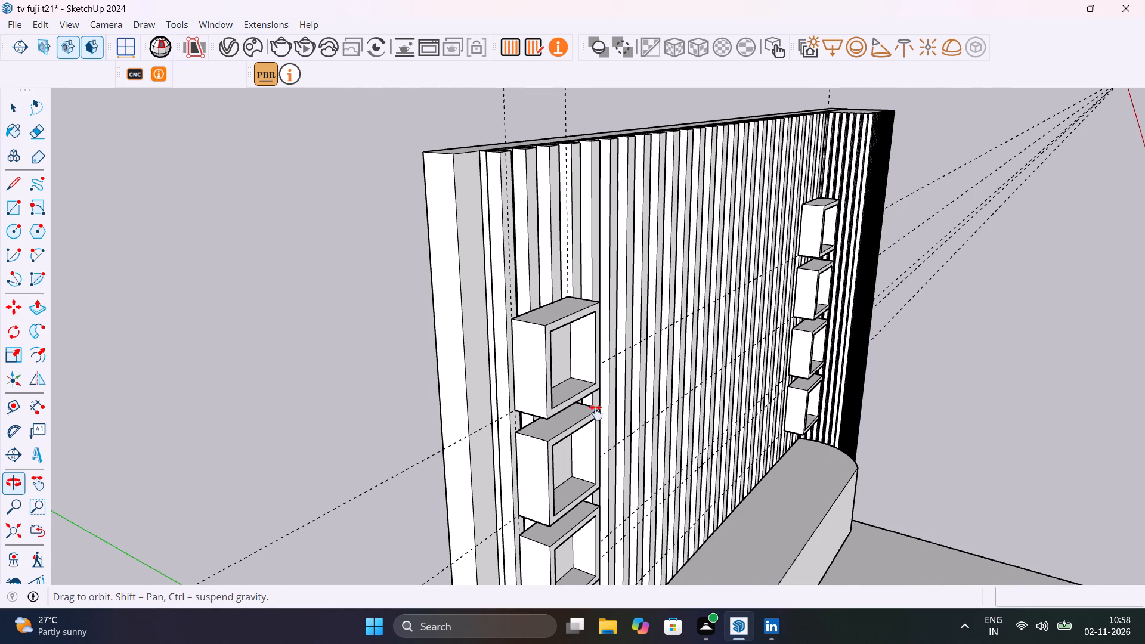
pyautogui.moveTo(596, 413); pyautogui.dragTo(719, 433, button='middle')
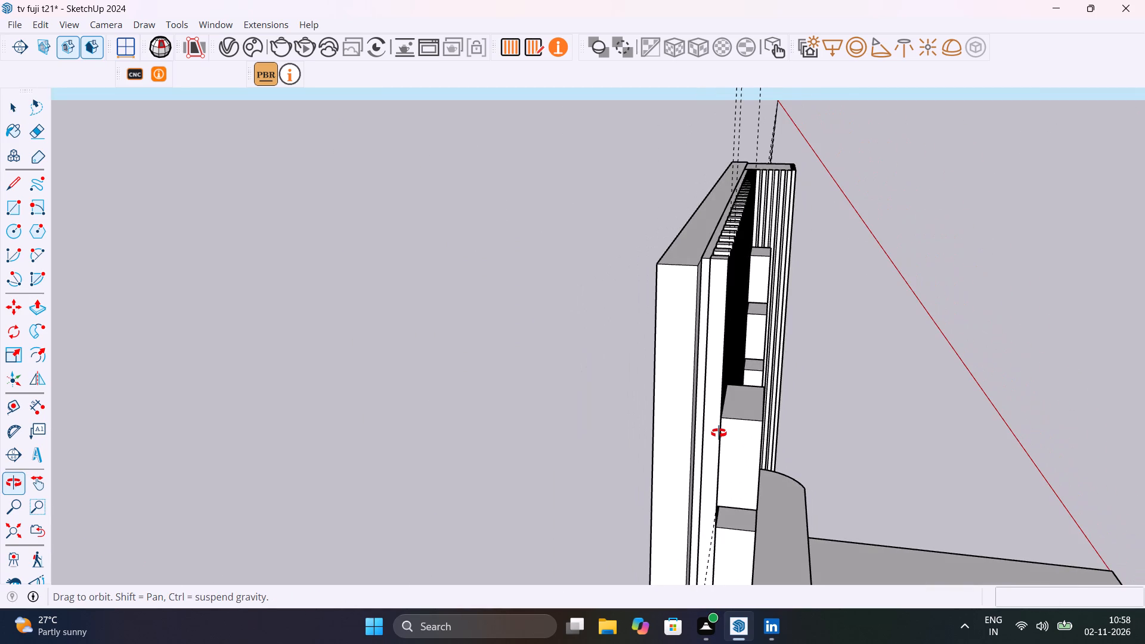
pyautogui.moveTo(719, 433); pyautogui.dragTo(658, 401, button='middle')
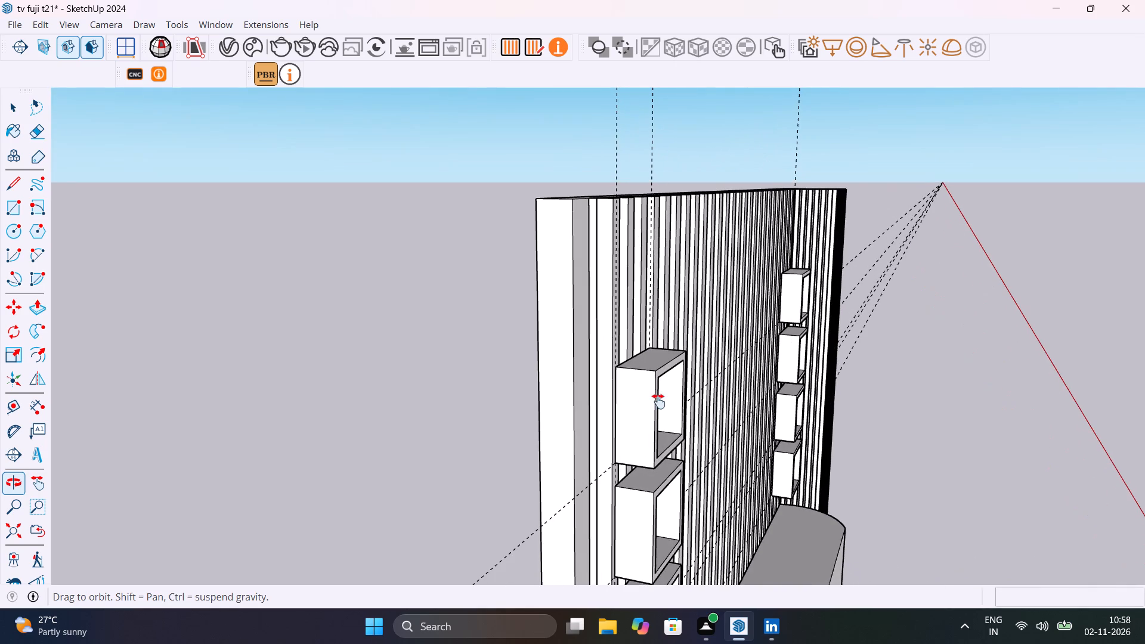
pyautogui.moveTo(658, 401); pyautogui.dragTo(484, 432, button='middle')
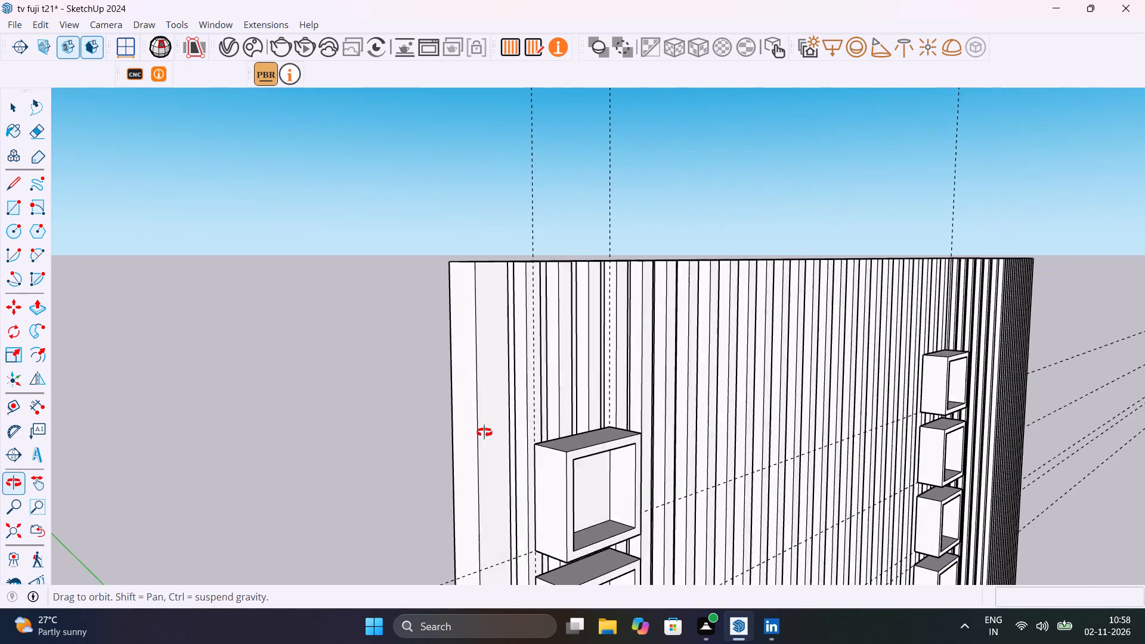
pyautogui.moveTo(484, 432); pyautogui.dragTo(627, 487, button='middle')
pyautogui.scroll(13, 734, 476)
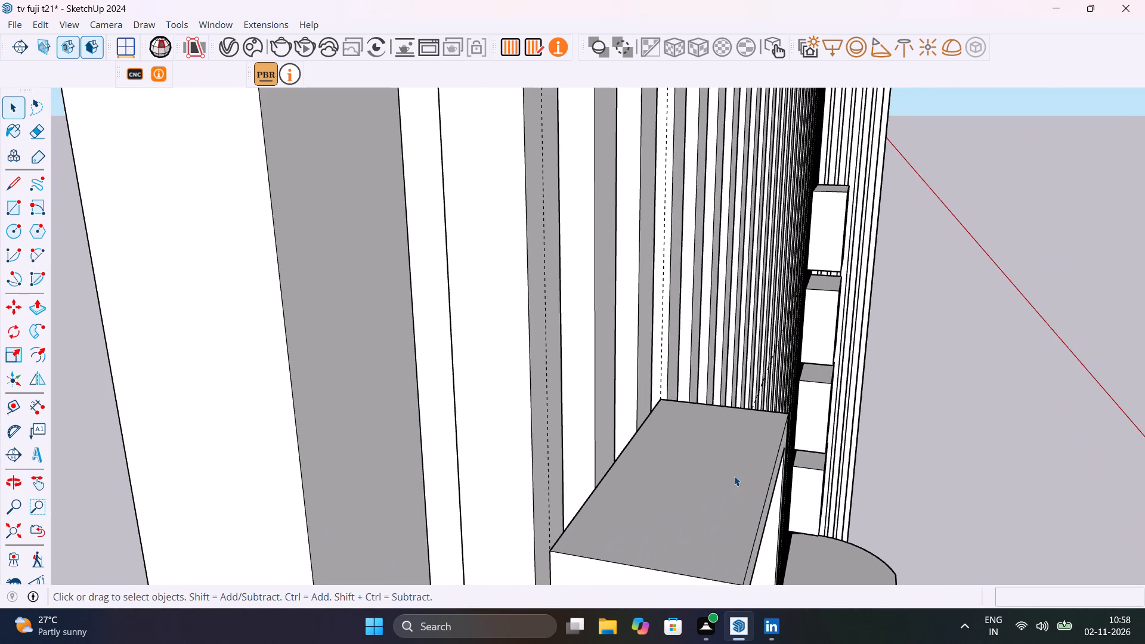
pyautogui.press('t')
pyautogui.click(596, 488)
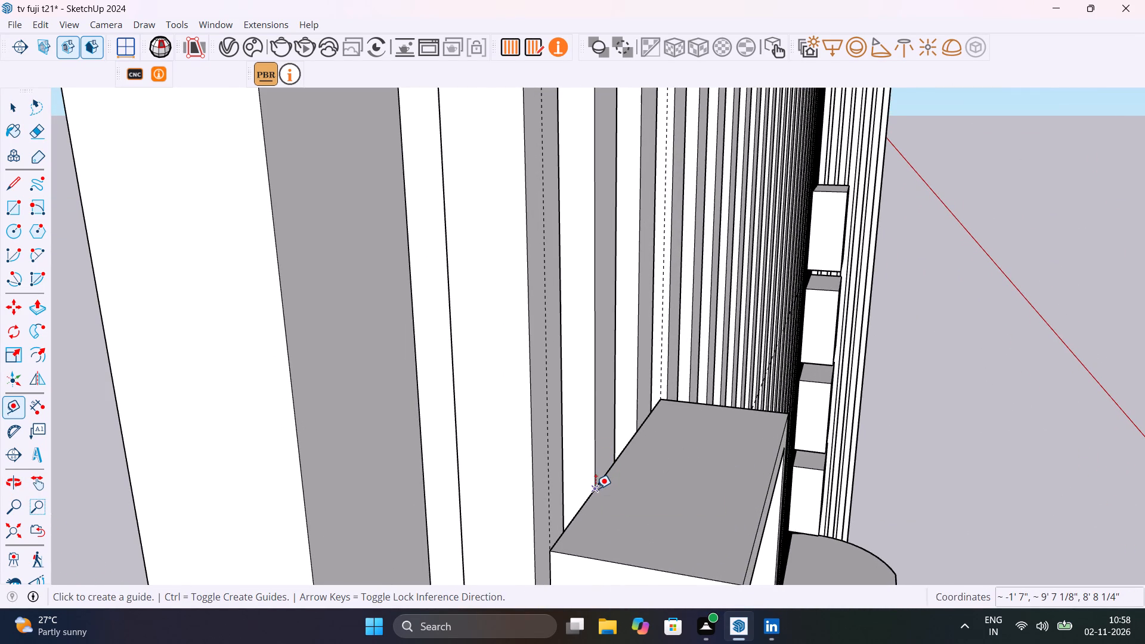
pyautogui.press('Escape')
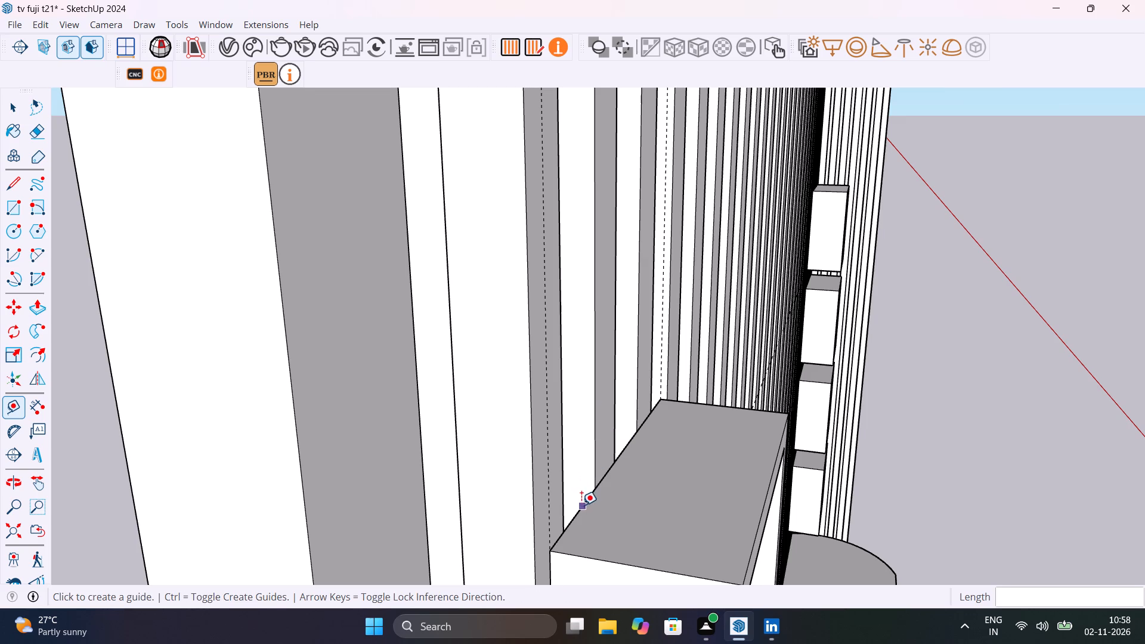
pyautogui.click(583, 506)
pyautogui.scroll(-3, 582, 418)
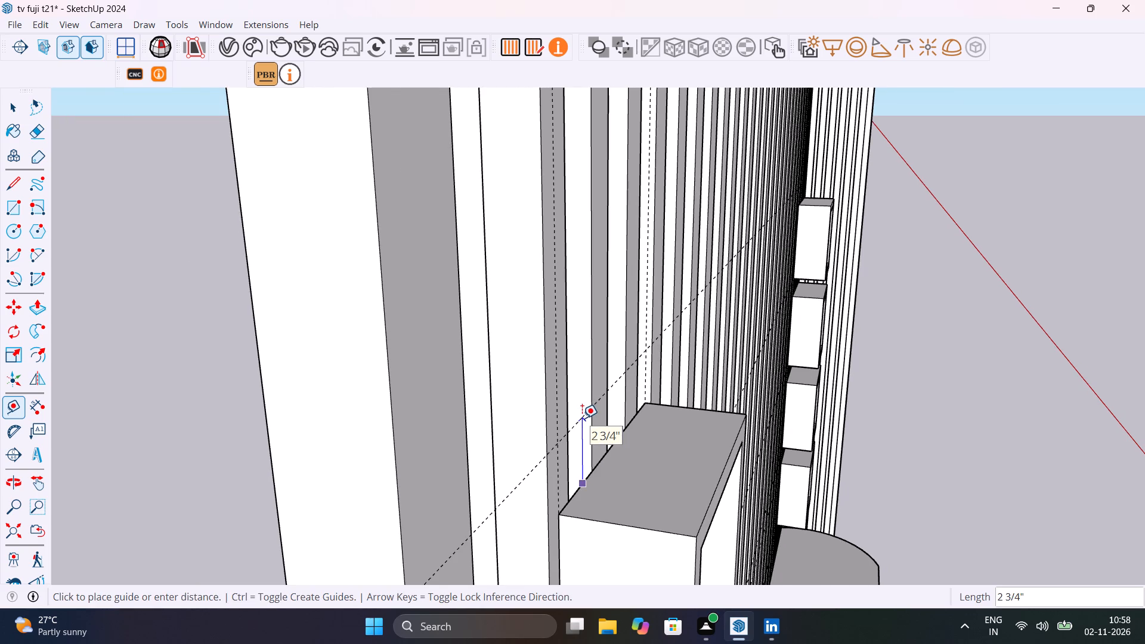
pyautogui.scroll(-13, 582, 418)
pyautogui.keyDown('shift'); pyautogui.moveTo(597, 424); pyautogui.dragTo(596, 424, button='middle'); pyautogui.keyUp('shift')
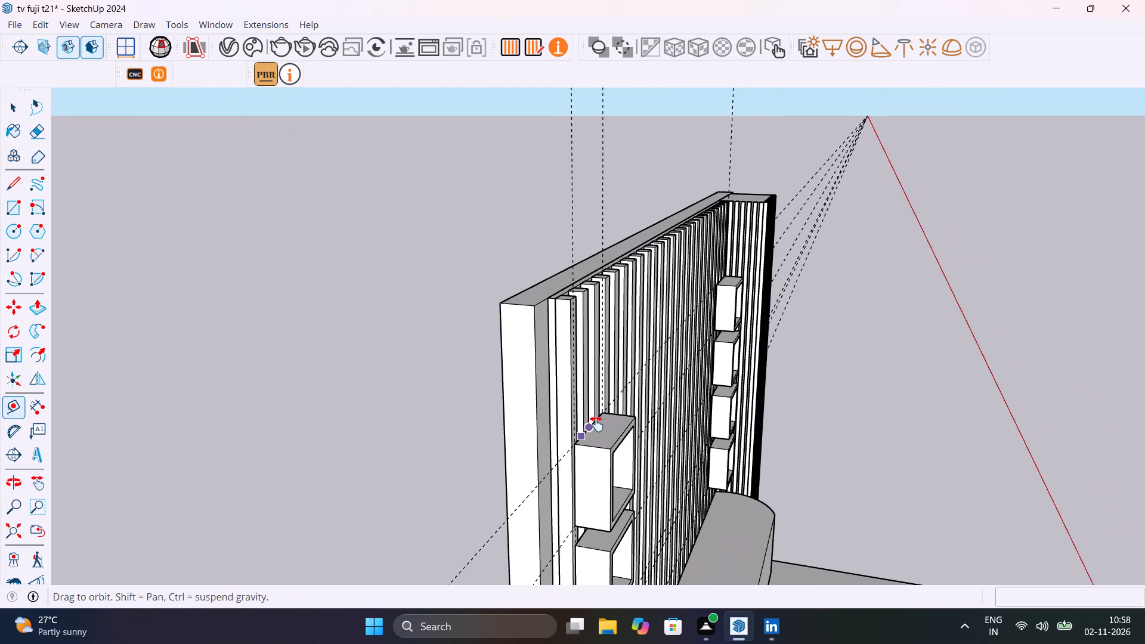
pyautogui.keyDown('shift'); pyautogui.moveTo(596, 424); pyautogui.dragTo(399, 456, button='middle'); pyautogui.keyUp('shift')
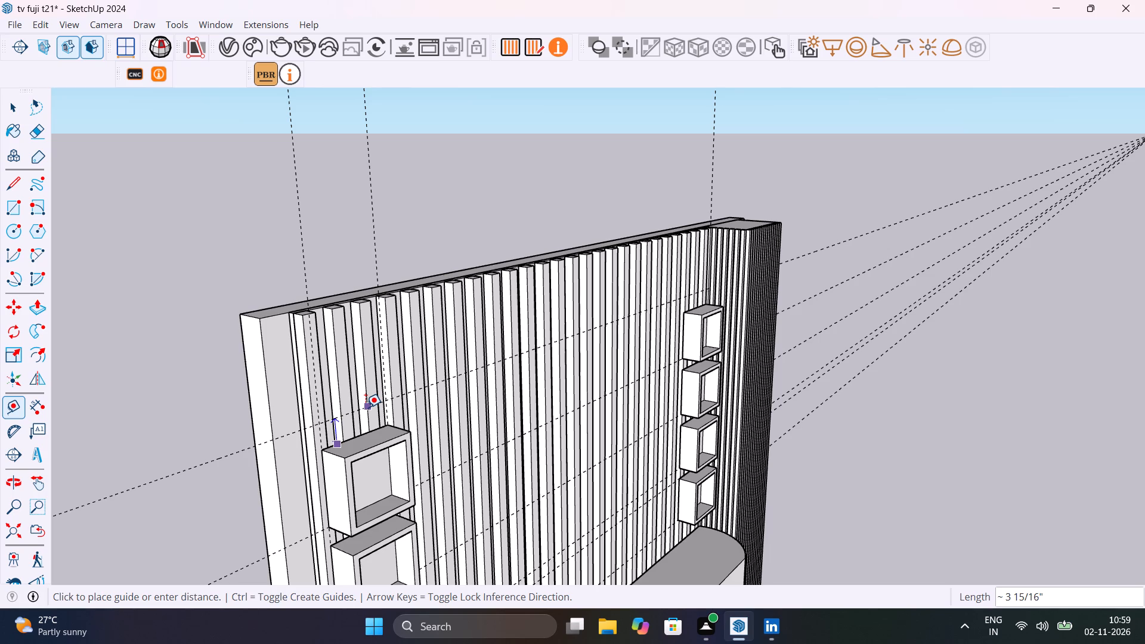
pyautogui.scroll(8, 366, 407)
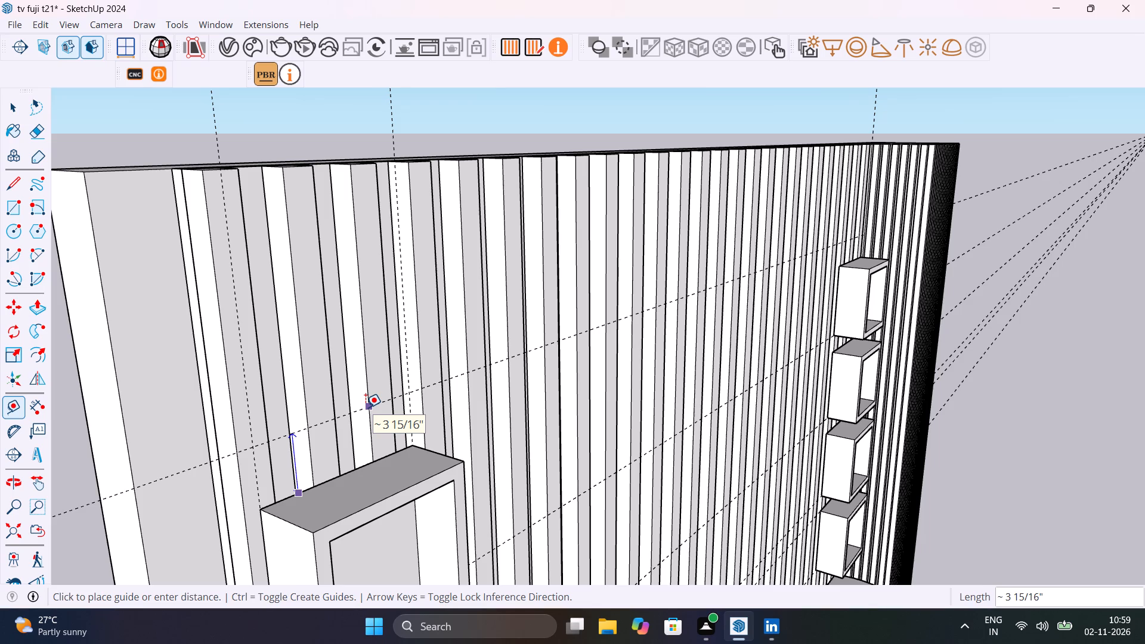
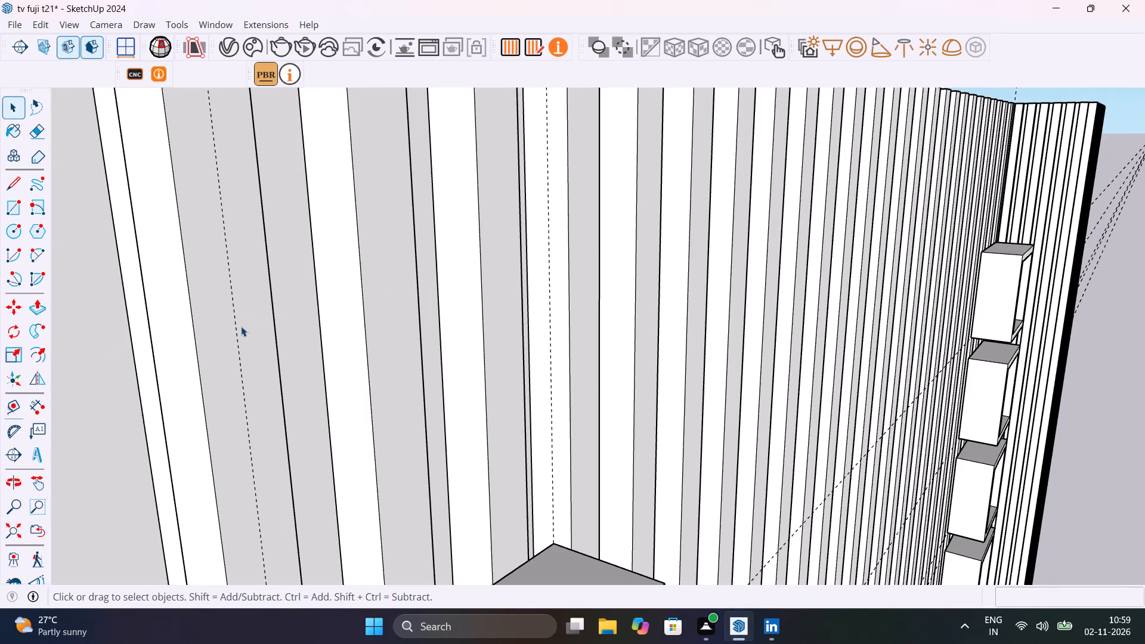
# Place a guide line 1" above the rear top edge of the uppermost box shelf at the wall's plain end.
pyautogui.scroll(-4, 241, 326)
pyautogui.keyDown('shift'); pyautogui.moveTo(286, 361); pyautogui.dragTo(479, 263, button='middle'); pyautogui.keyUp('shift')
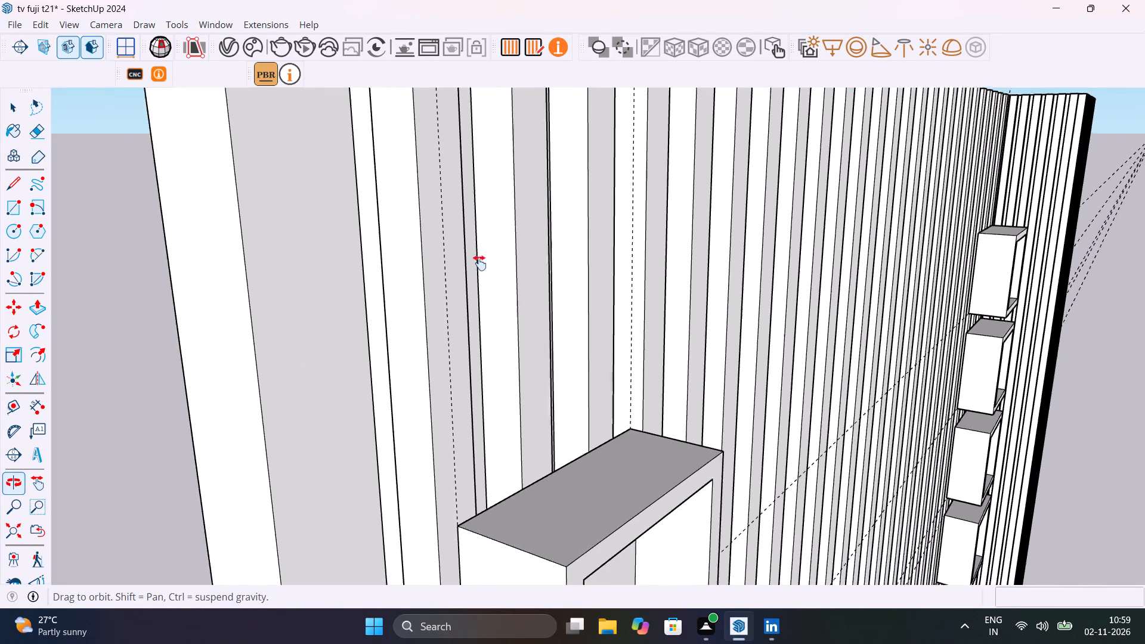
pyautogui.keyDown('shift'); pyautogui.moveTo(479, 263); pyautogui.dragTo(489, 306, button='middle'); pyautogui.keyUp('shift')
pyautogui.press('t')
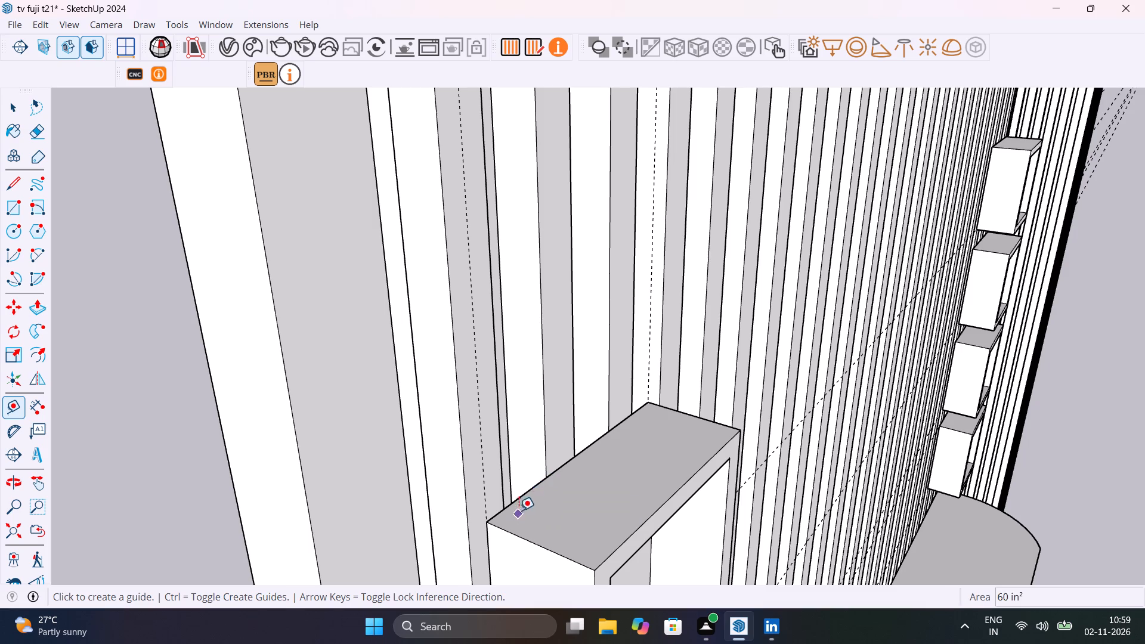
pyautogui.click(523, 497)
pyautogui.scroll(-7, 512, 336)
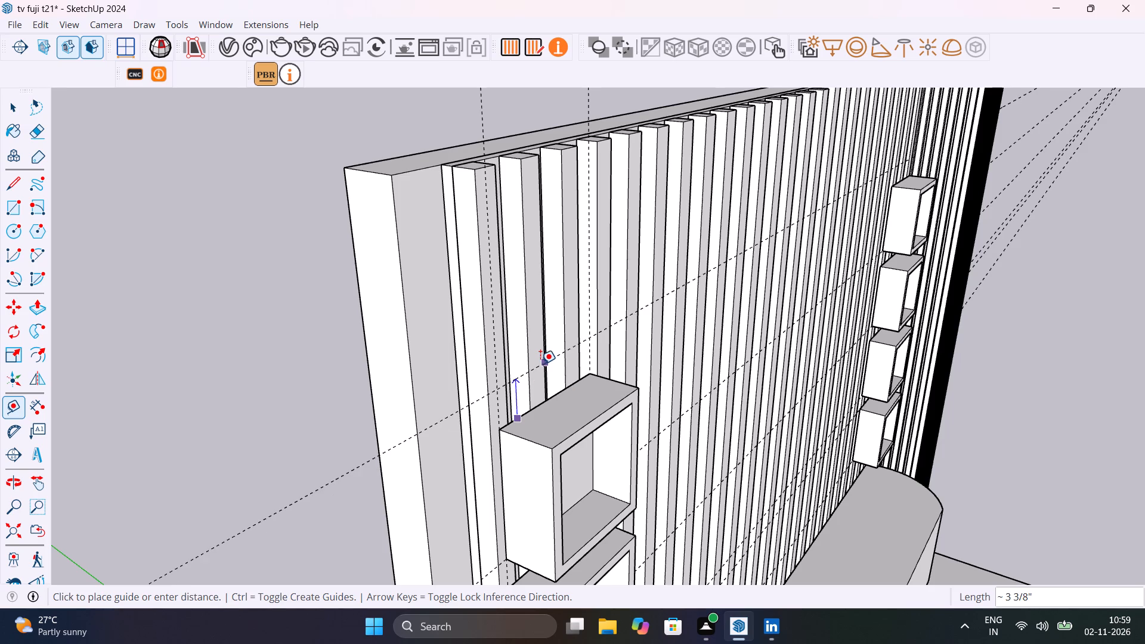
pyautogui.write('1"')
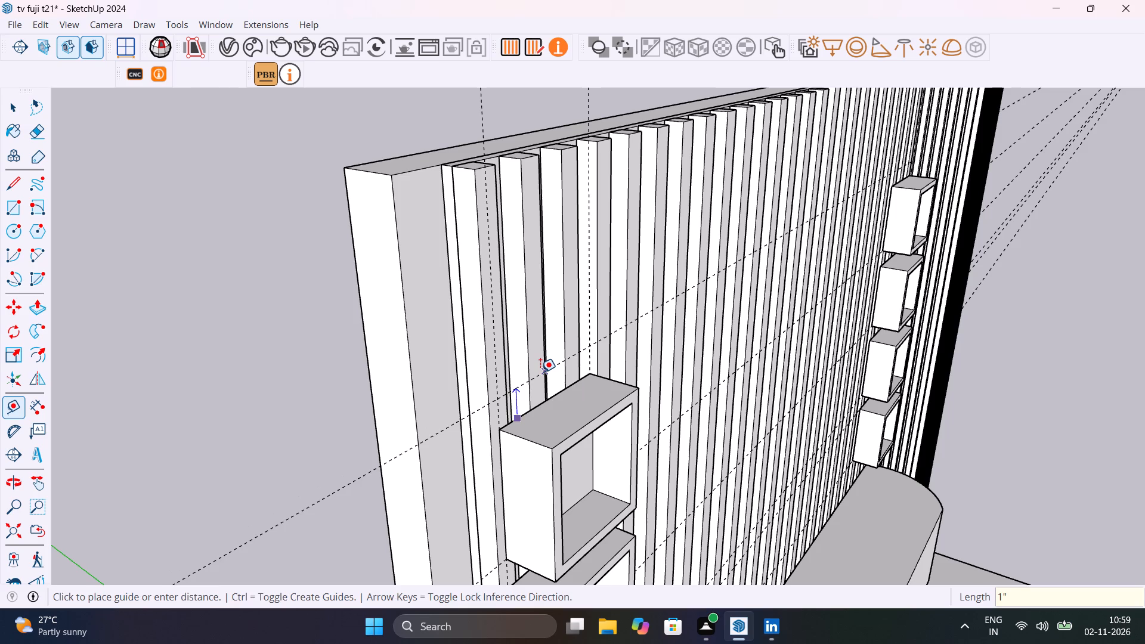
pyautogui.press('Return')
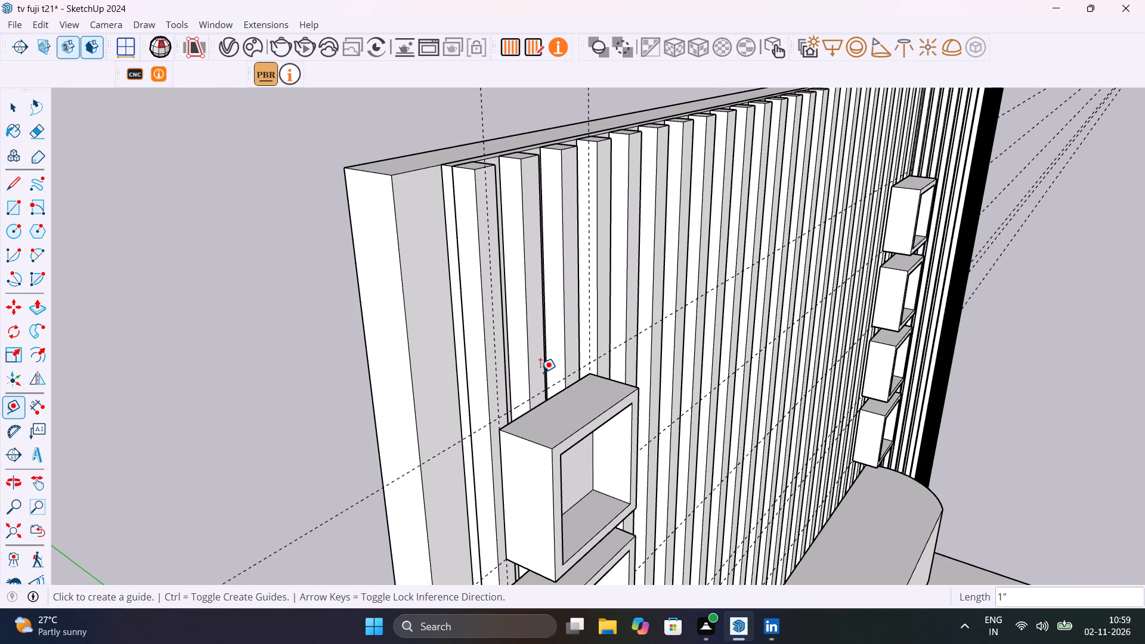
# Place a second guide line 1' above the guide just over the top box shelf.
pyautogui.scroll(8, 540, 372)
pyautogui.click(534, 419)
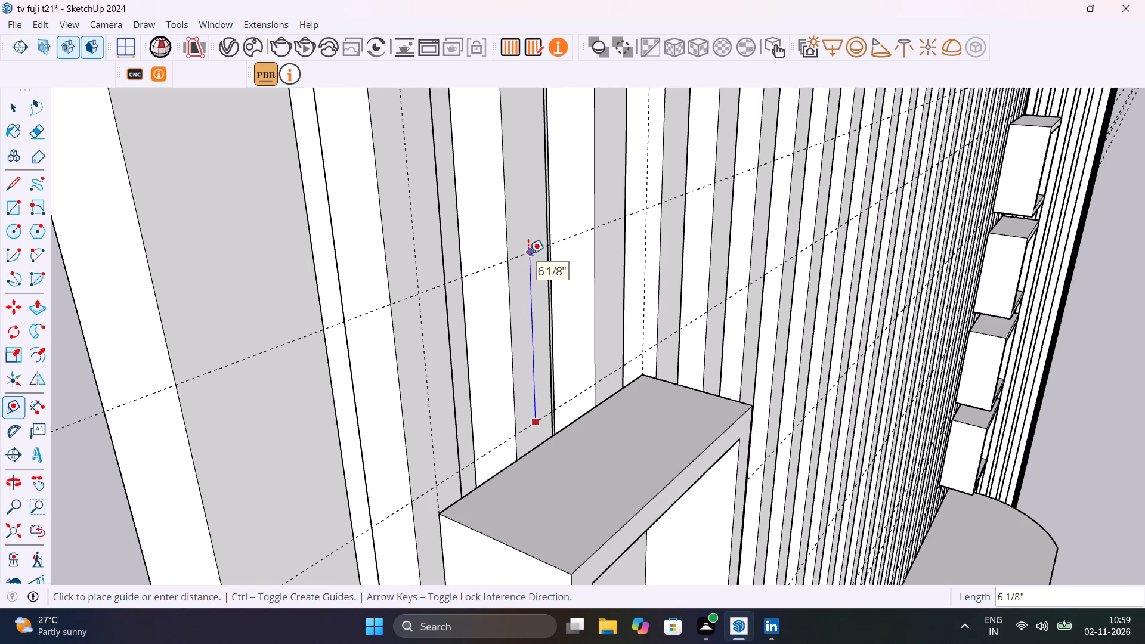
pyautogui.write("1'")
pyautogui.press('Return')
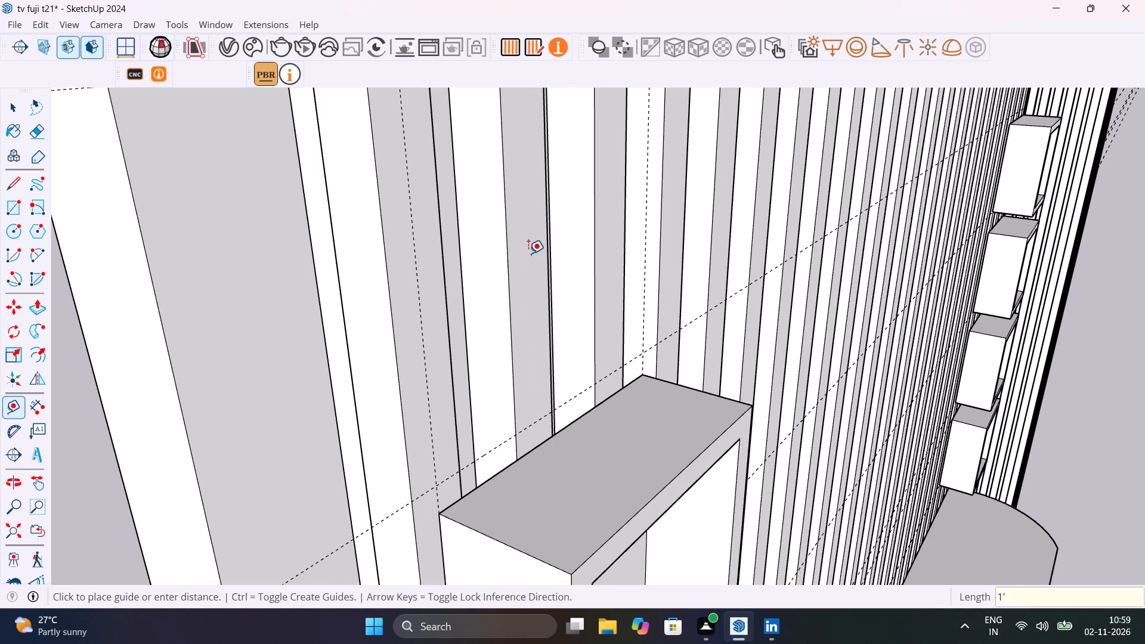
# Draw a rectangle about 10' 2 3/8" by 1' between the two guides, spanning the slatted wall above both box-shelf columns.
pyautogui.scroll(-11, 528, 253)
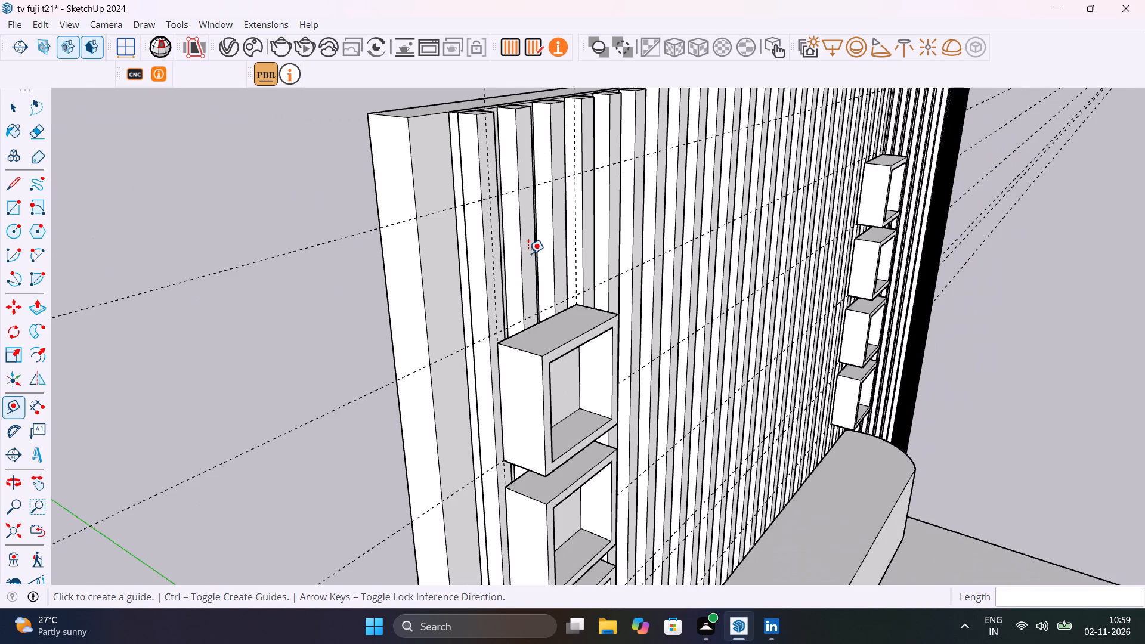
pyautogui.moveTo(503, 259); pyautogui.dragTo(338, 244, button='middle')
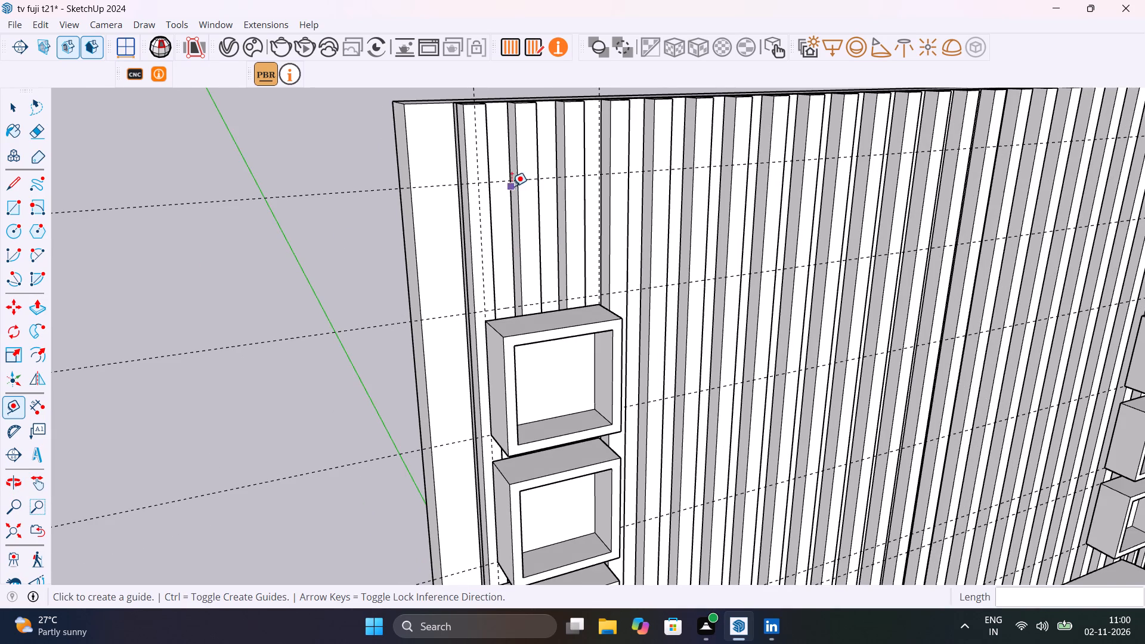
pyautogui.scroll(11, 496, 206)
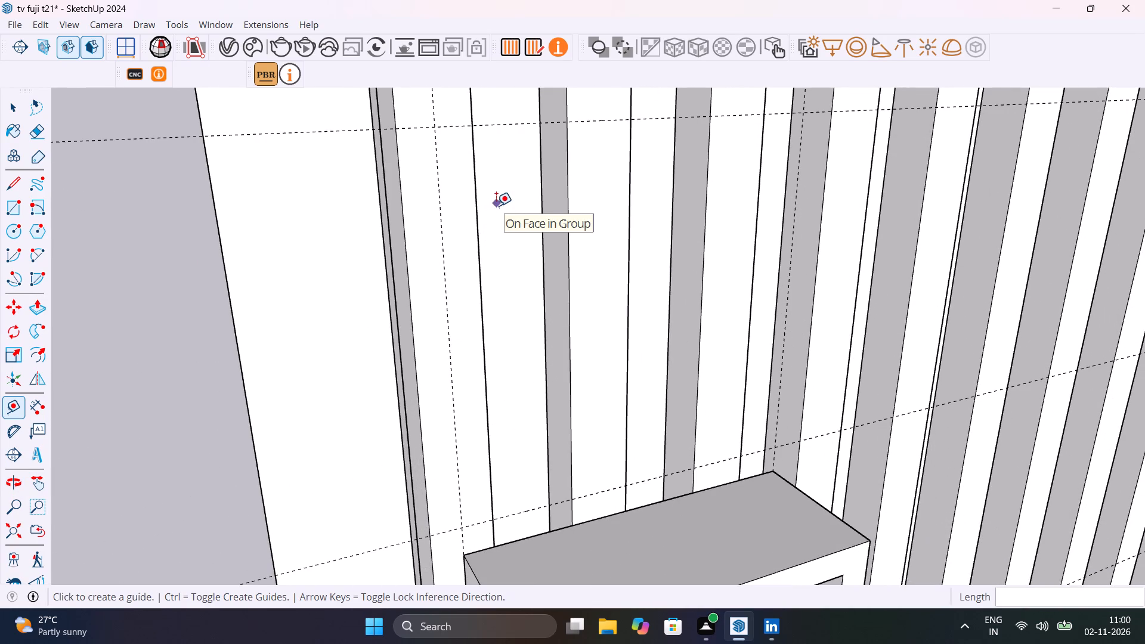
pyautogui.press('r')
pyautogui.click(398, 128)
pyautogui.scroll(-4, 501, 282)
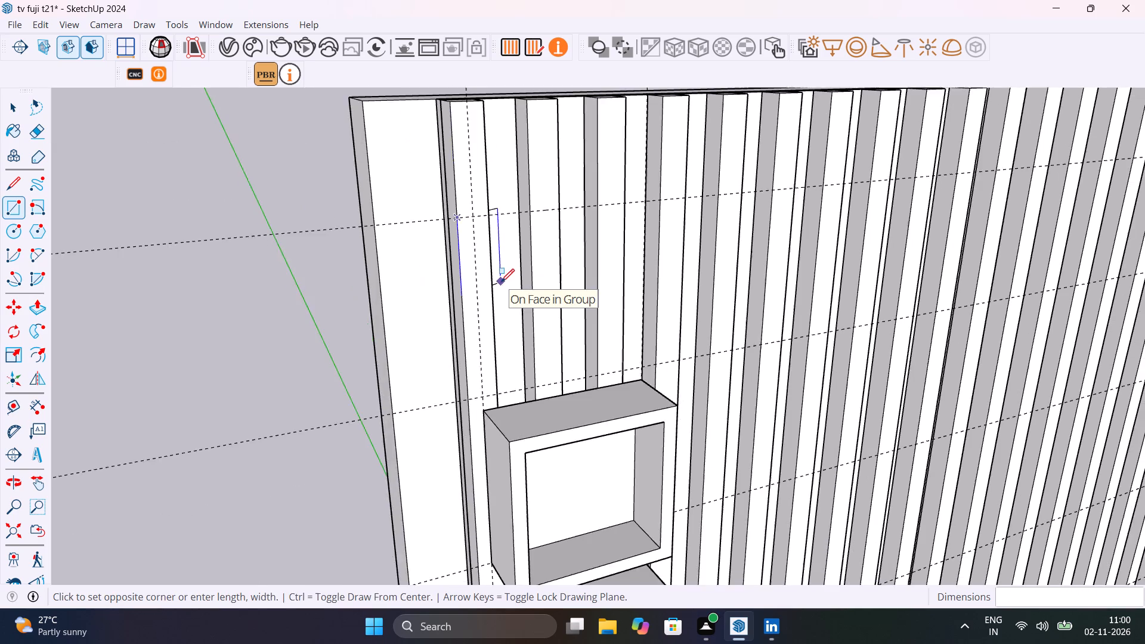
pyautogui.scroll(-11, 501, 282)
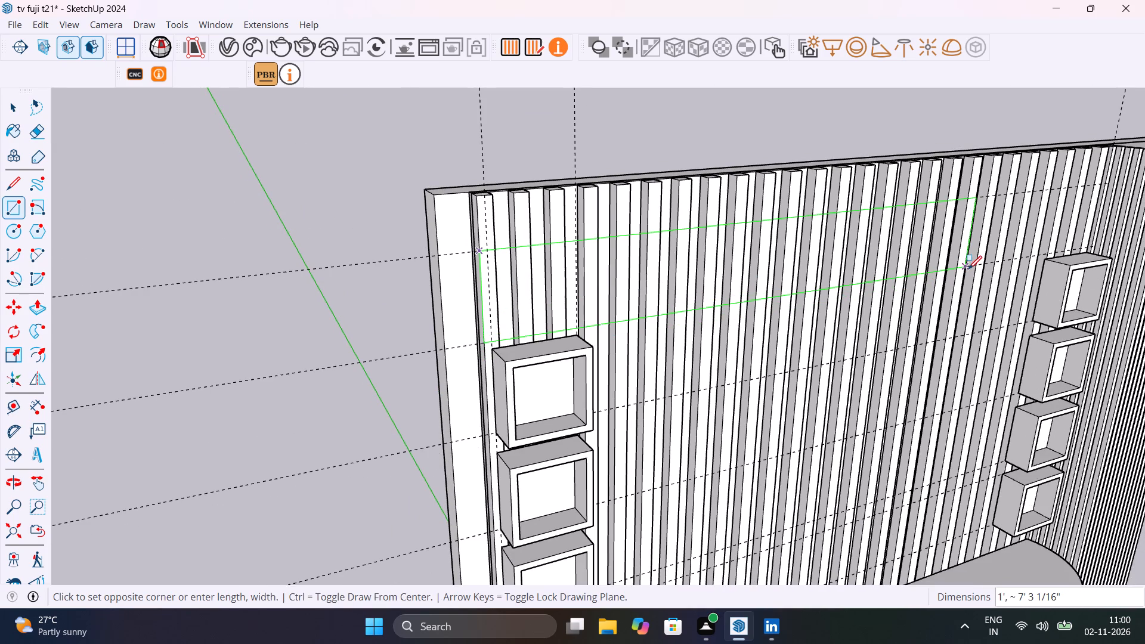
pyautogui.keyDown('shift'); pyautogui.moveTo(968, 268); pyautogui.dragTo(546, 281, button='middle'); pyautogui.keyUp('shift')
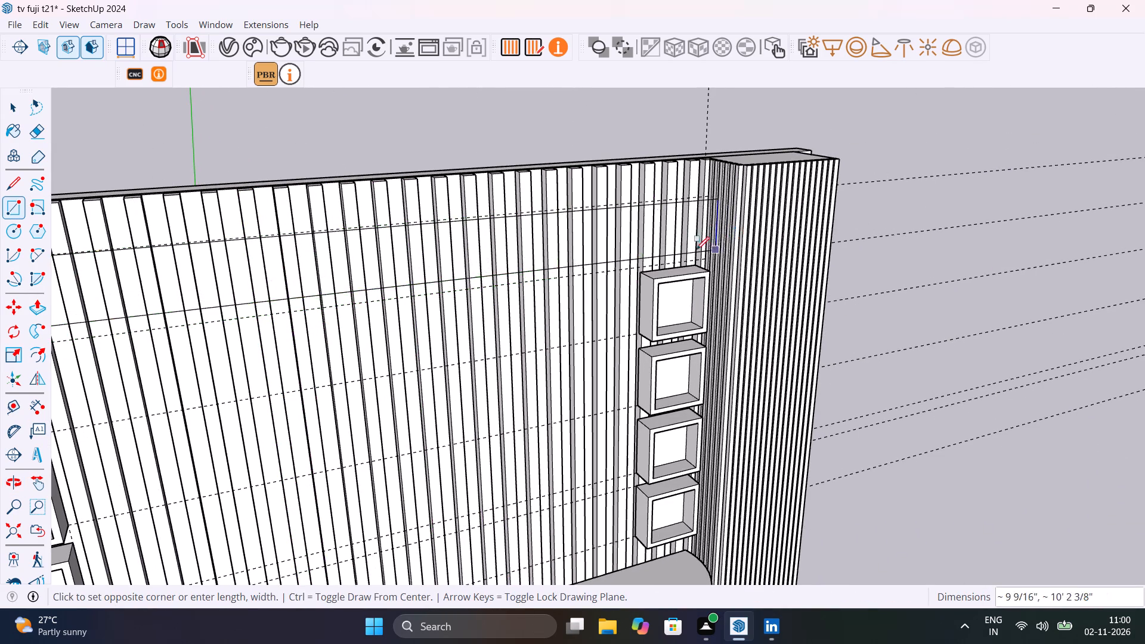
pyautogui.scroll(12, 688, 250)
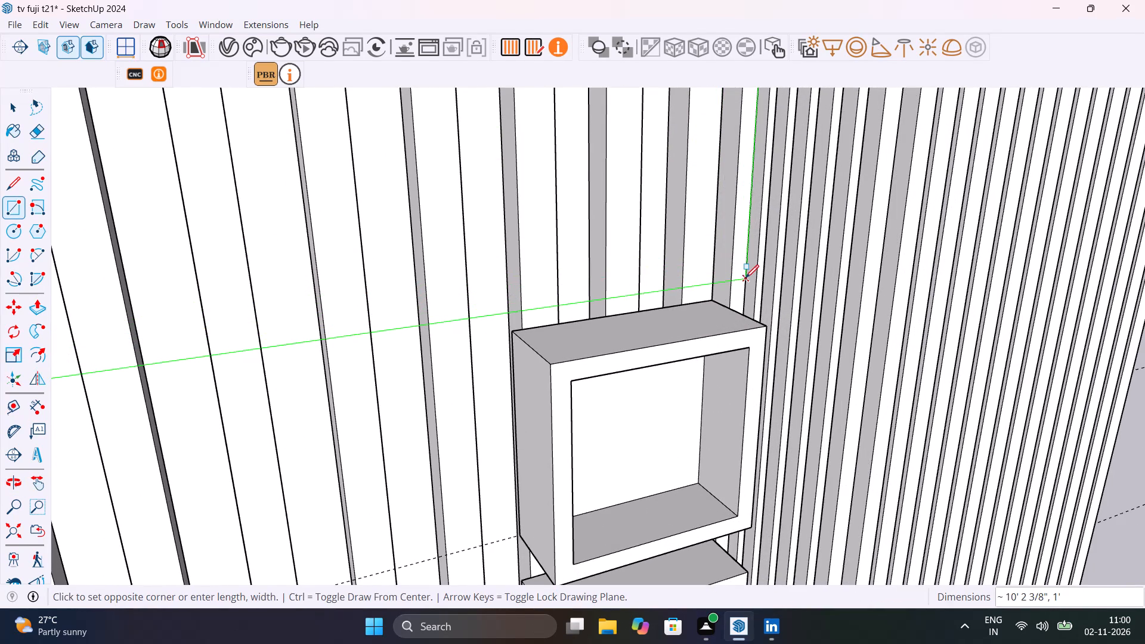
pyautogui.click(745, 278)
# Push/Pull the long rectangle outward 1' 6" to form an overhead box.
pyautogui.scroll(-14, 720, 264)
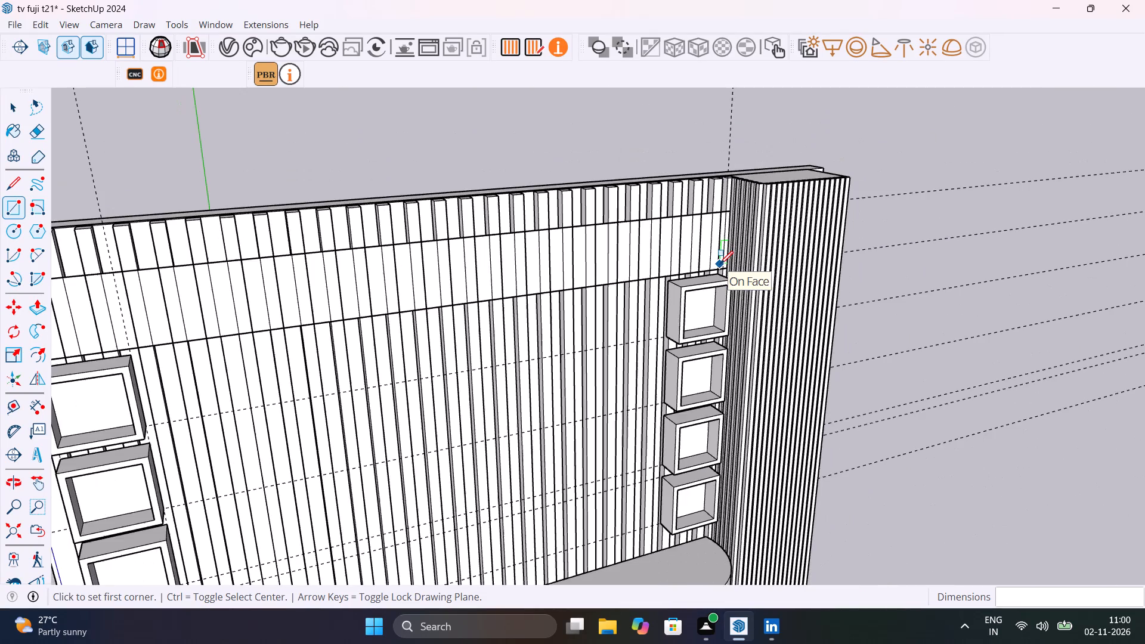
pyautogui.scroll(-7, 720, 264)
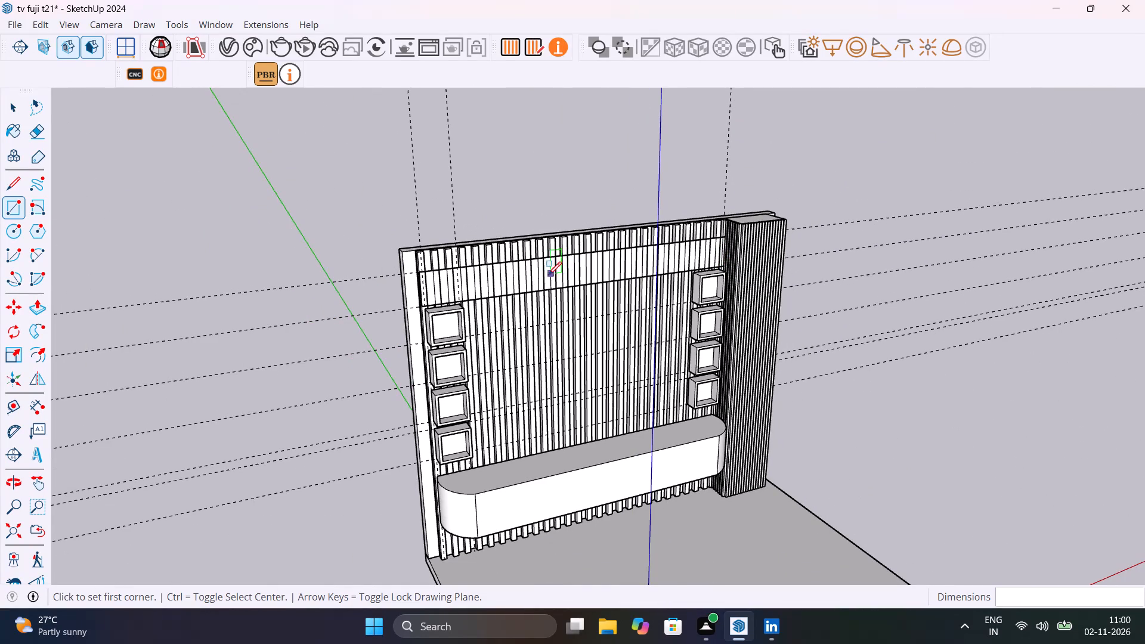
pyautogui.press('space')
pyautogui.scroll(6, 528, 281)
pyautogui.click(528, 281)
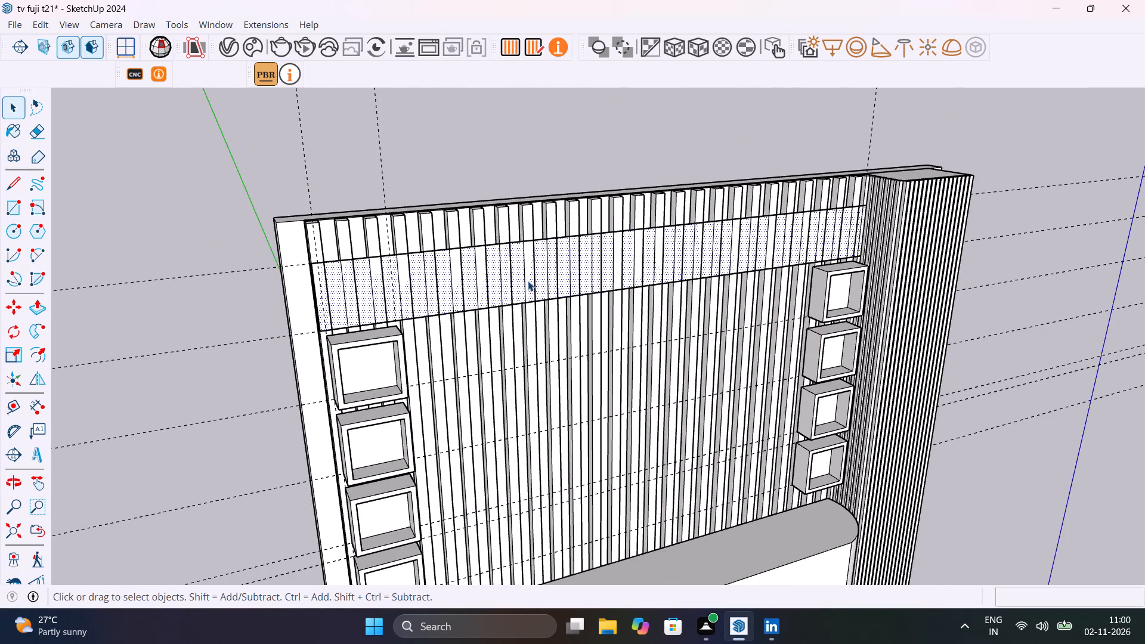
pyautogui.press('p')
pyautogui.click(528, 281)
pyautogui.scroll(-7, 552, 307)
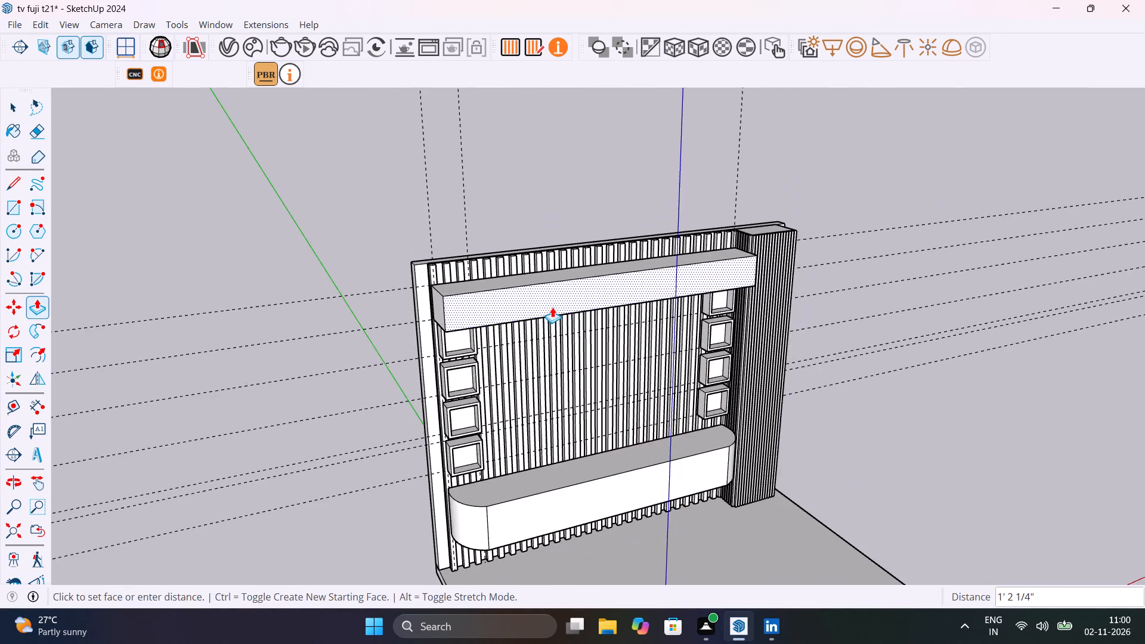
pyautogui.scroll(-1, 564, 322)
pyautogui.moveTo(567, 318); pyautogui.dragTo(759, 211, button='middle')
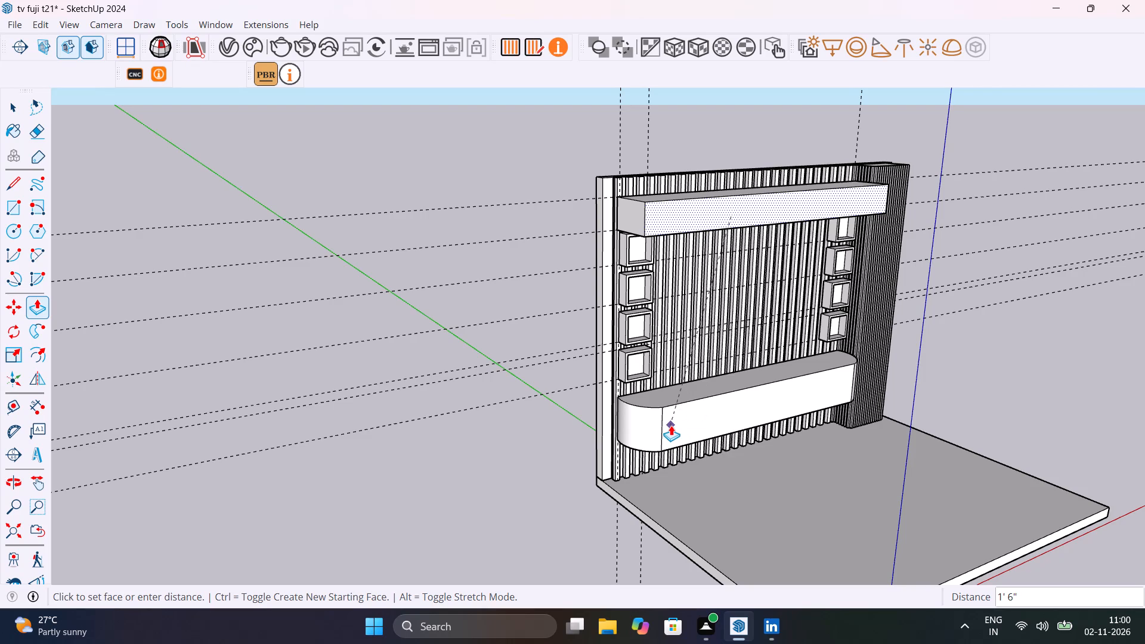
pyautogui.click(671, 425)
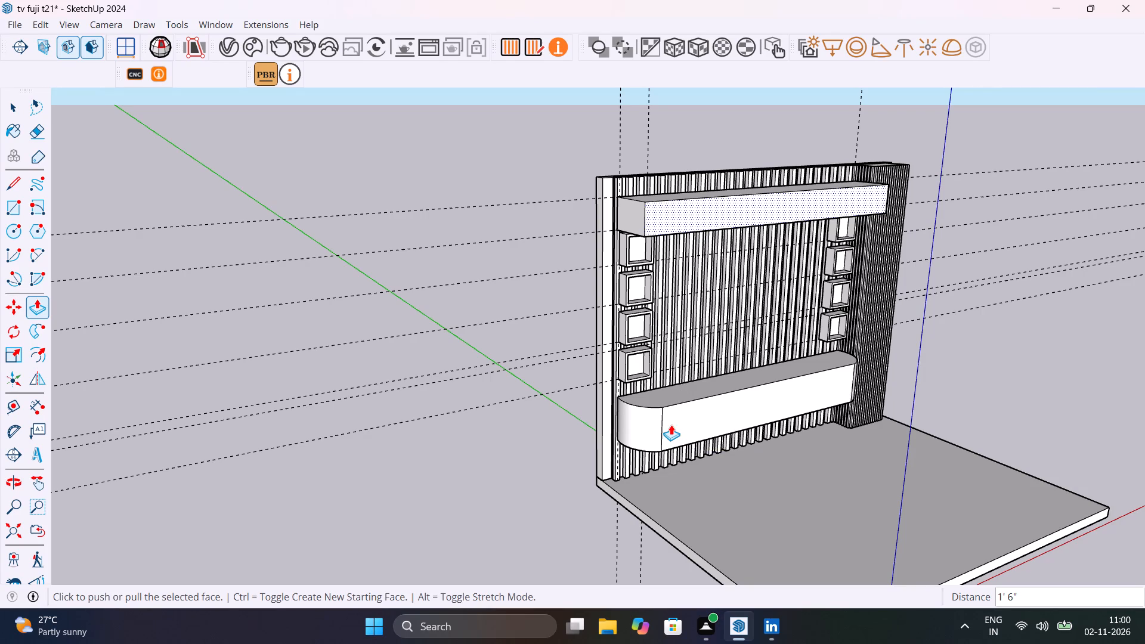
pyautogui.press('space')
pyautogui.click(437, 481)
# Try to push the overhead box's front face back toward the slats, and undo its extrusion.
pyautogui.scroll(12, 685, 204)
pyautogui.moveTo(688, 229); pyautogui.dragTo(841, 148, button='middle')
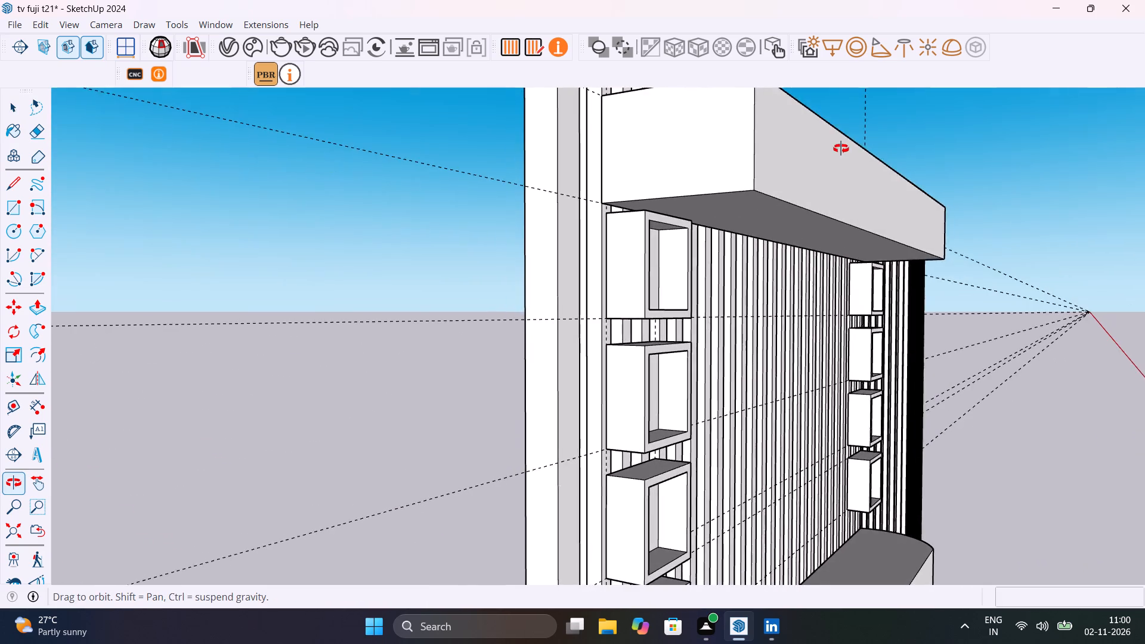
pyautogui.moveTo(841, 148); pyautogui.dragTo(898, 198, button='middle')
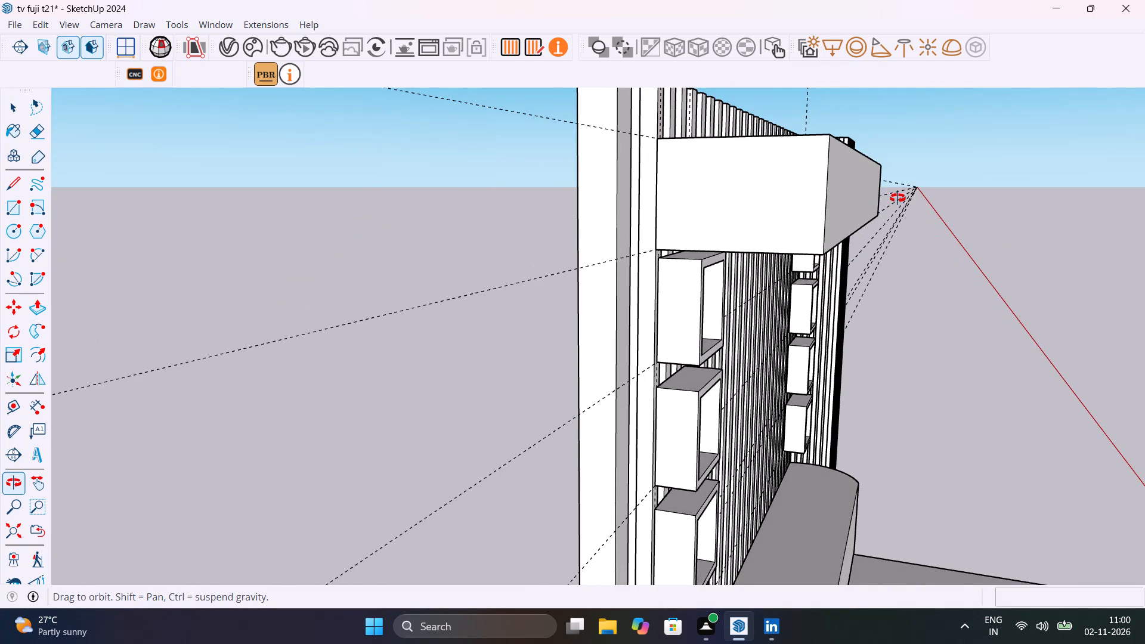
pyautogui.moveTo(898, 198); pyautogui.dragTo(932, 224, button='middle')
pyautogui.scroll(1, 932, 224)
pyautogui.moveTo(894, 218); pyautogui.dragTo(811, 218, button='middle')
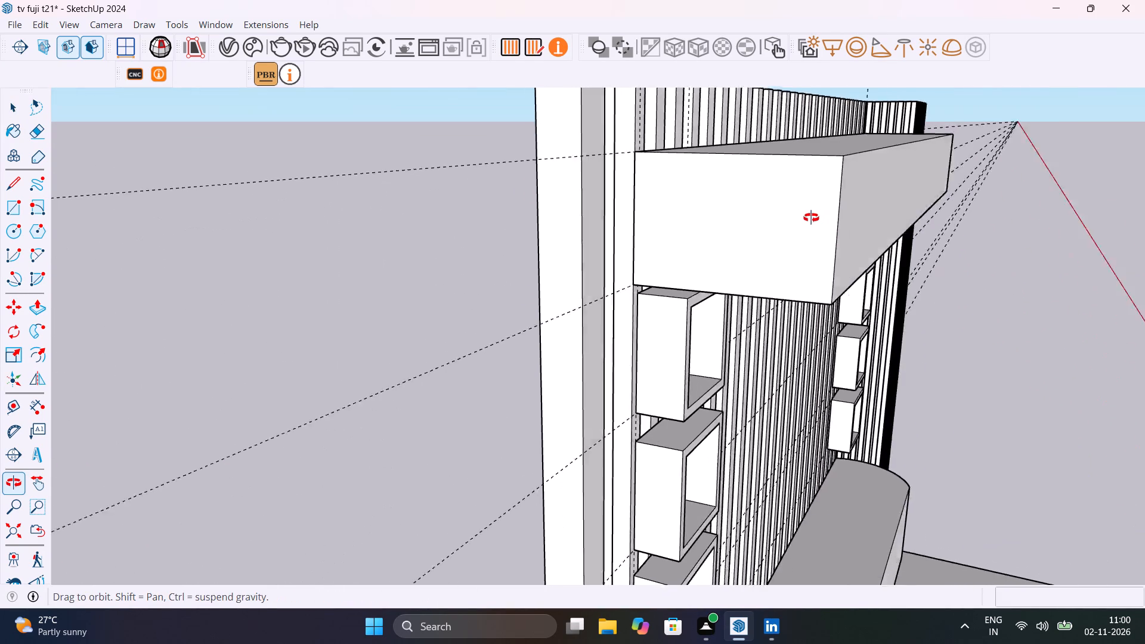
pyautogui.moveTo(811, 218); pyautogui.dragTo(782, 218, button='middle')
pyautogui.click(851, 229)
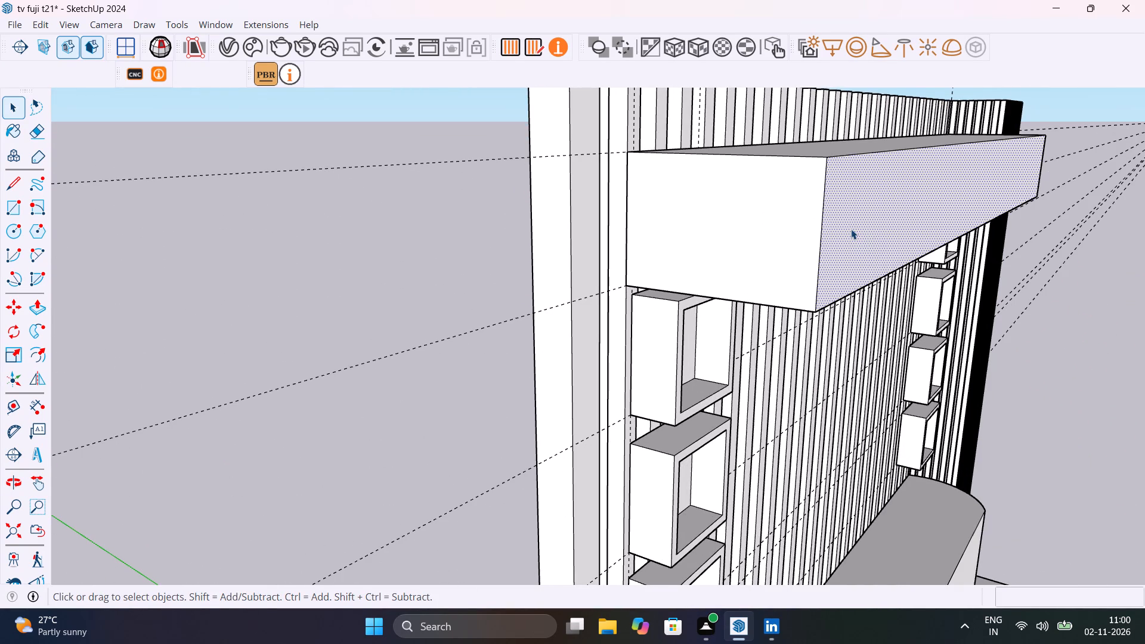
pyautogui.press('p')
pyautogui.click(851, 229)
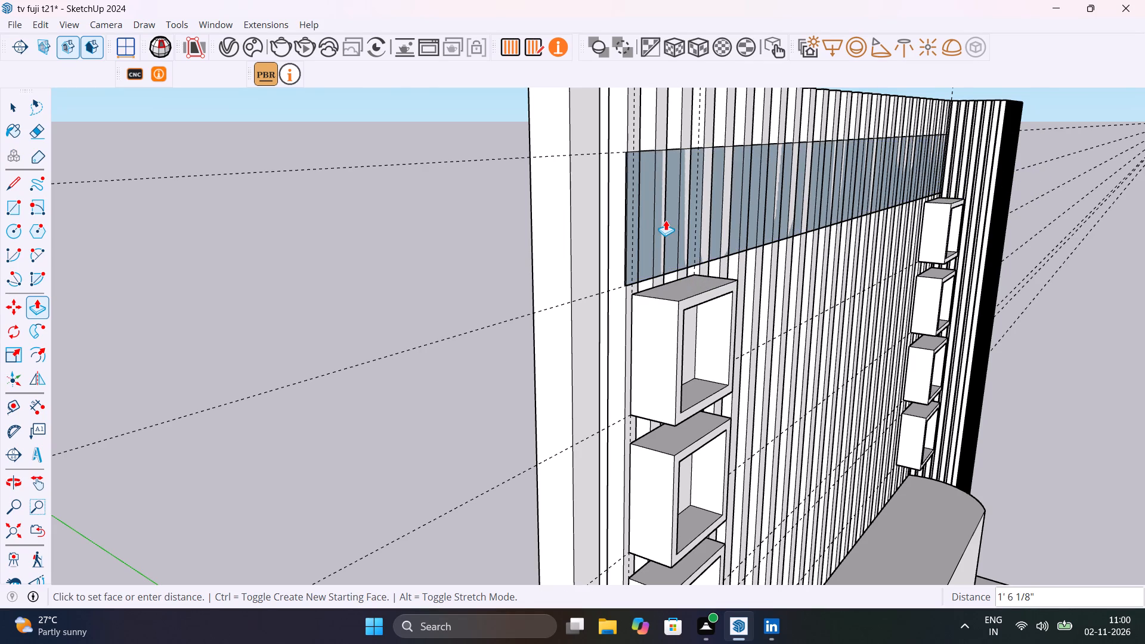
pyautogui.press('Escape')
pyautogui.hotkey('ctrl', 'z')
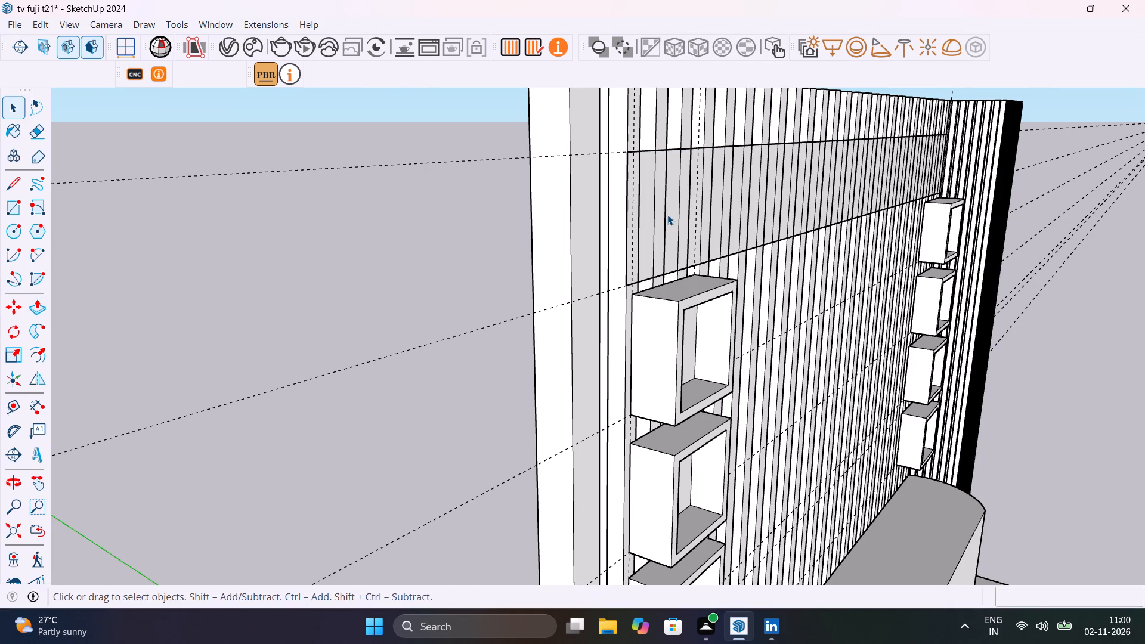
# Save the model.
pyautogui.hotkey('ctrl', 's')
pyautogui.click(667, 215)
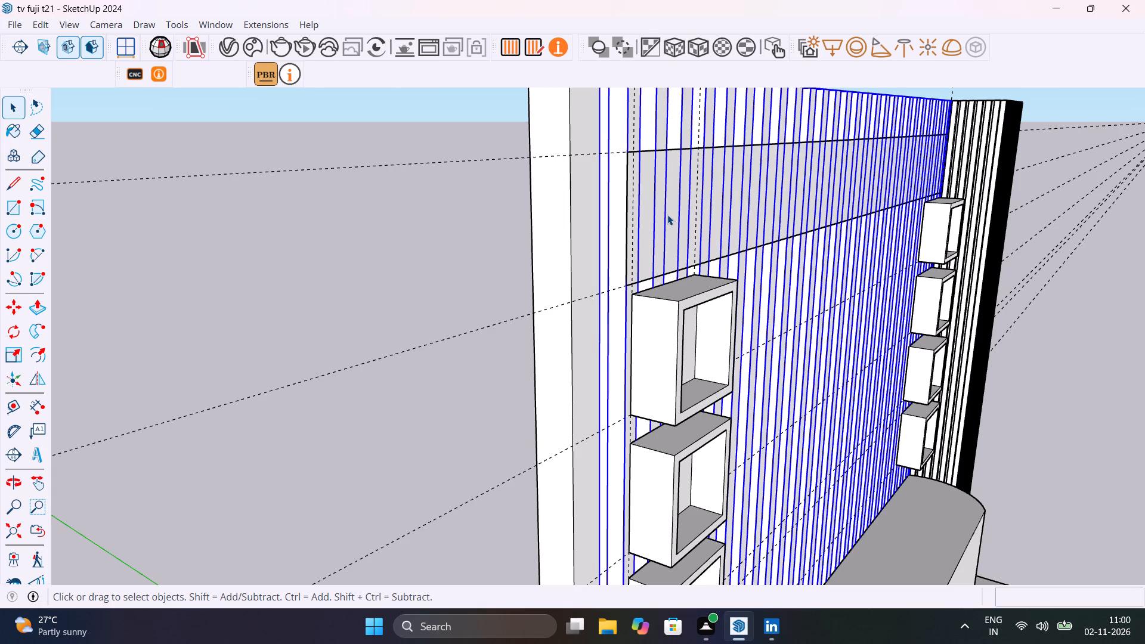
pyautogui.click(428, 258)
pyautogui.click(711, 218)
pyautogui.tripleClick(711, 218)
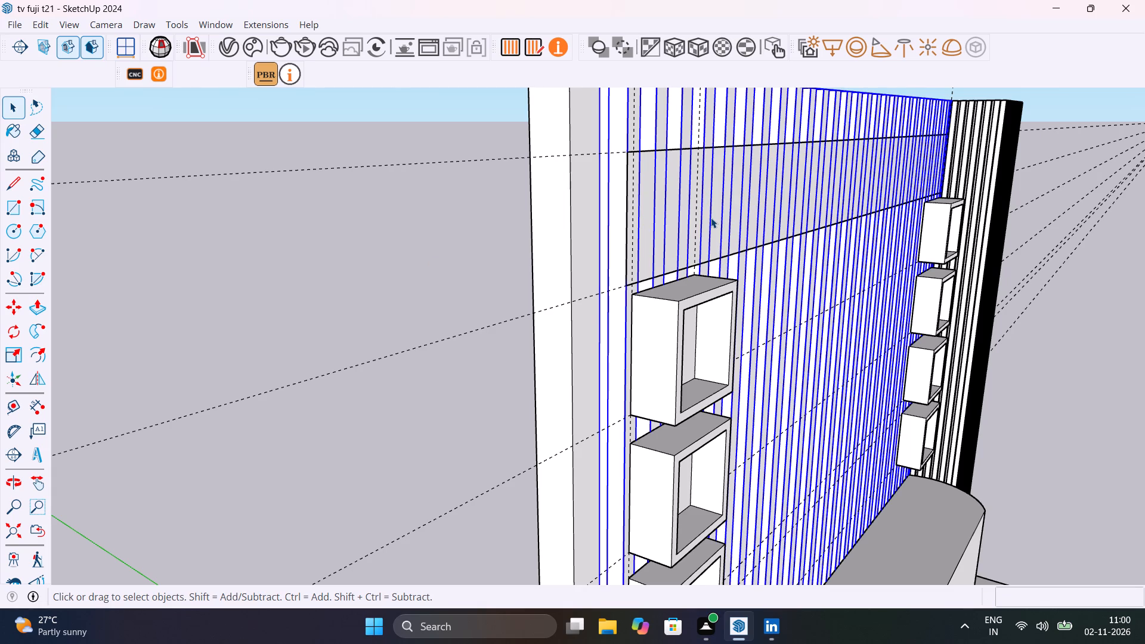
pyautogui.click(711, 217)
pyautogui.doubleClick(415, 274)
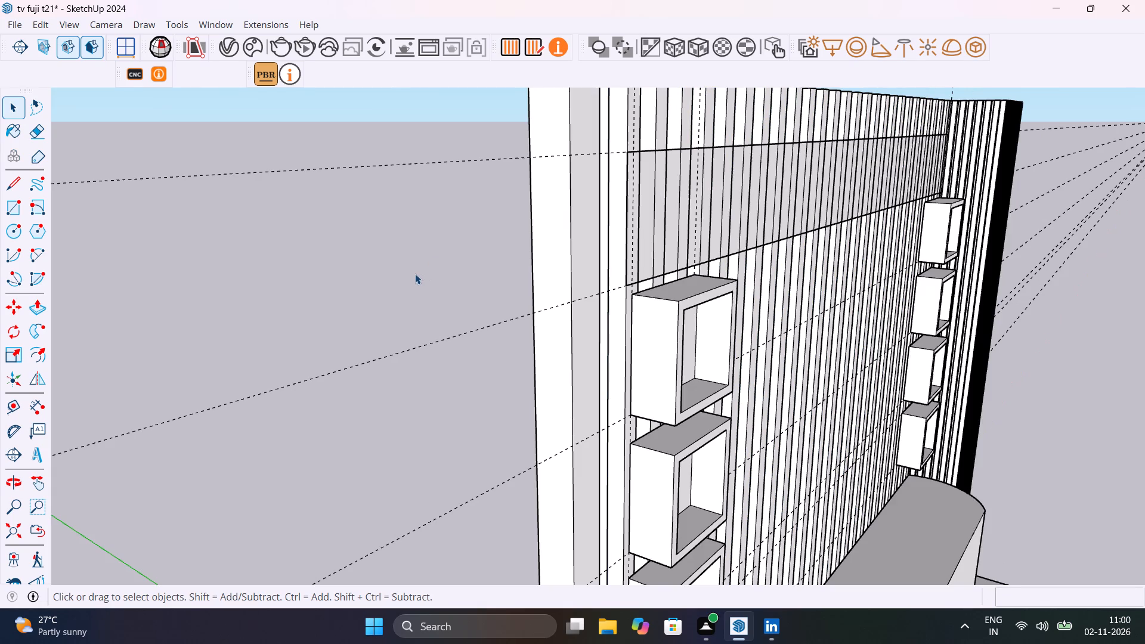
# Push/Pull the long rectangle above the box shelves outward 1'.
pyautogui.click(718, 215)
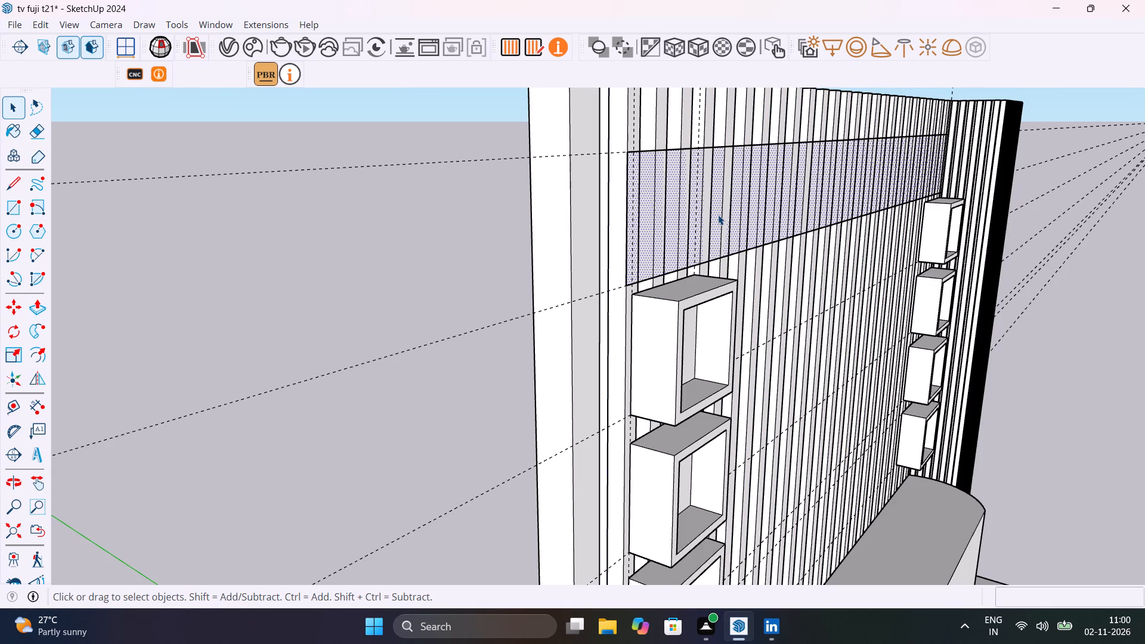
pyautogui.press('p')
pyautogui.click(718, 215)
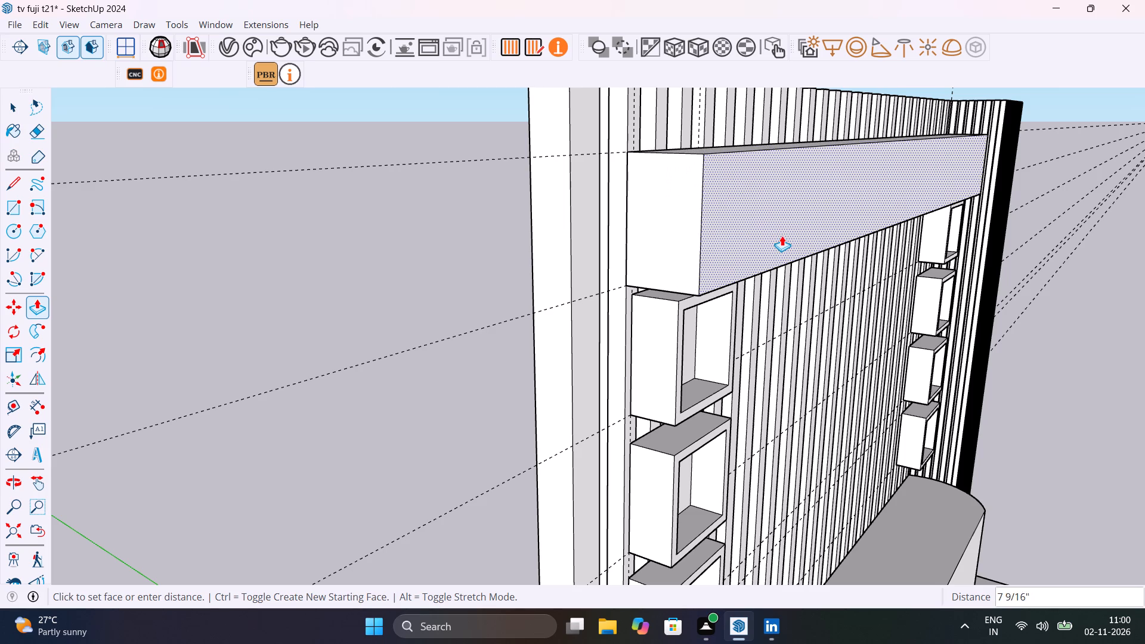
pyautogui.write("1'")
pyautogui.press('Return')
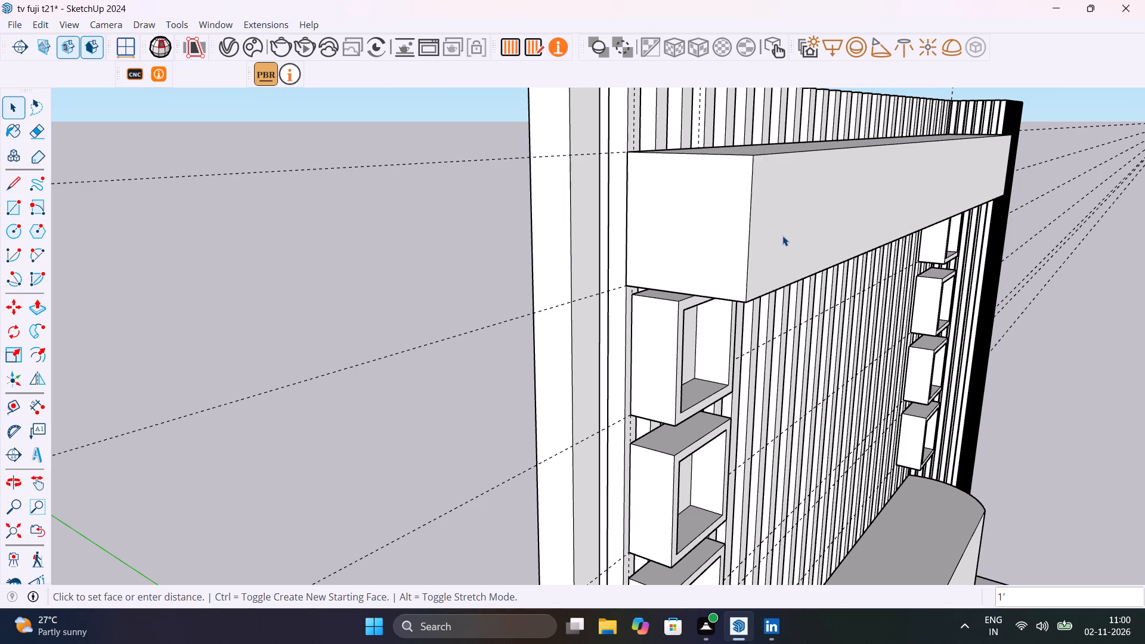
# Select all of the overhead box's geometry and make it a group.
pyautogui.scroll(-9, 782, 236)
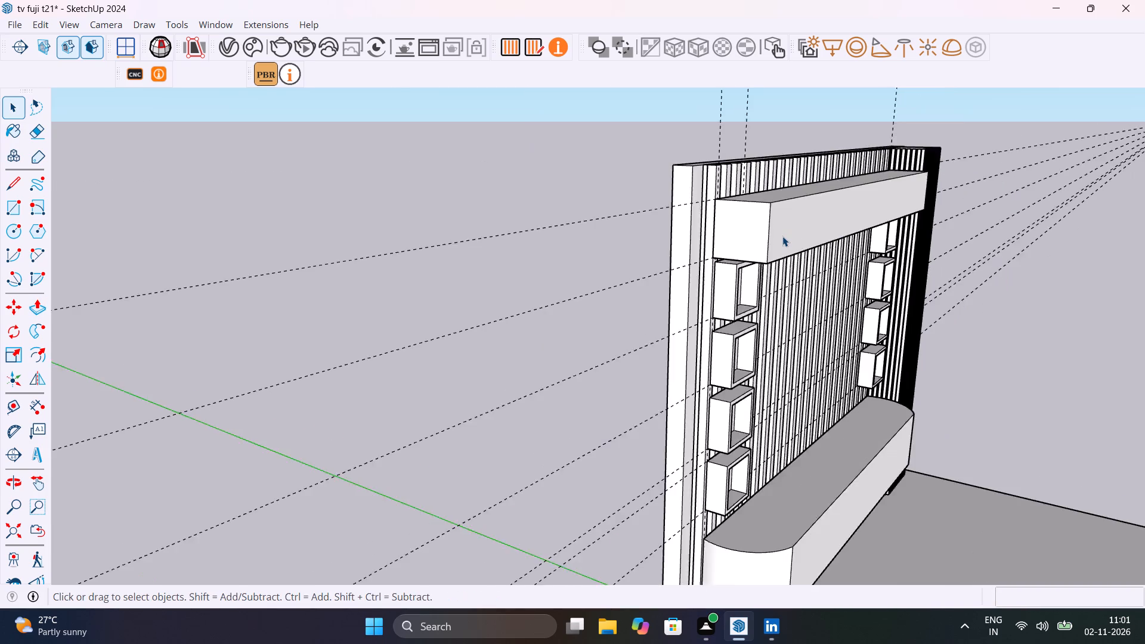
pyautogui.scroll(-4, 782, 236)
pyautogui.moveTo(816, 256); pyautogui.dragTo(659, 266, button='middle')
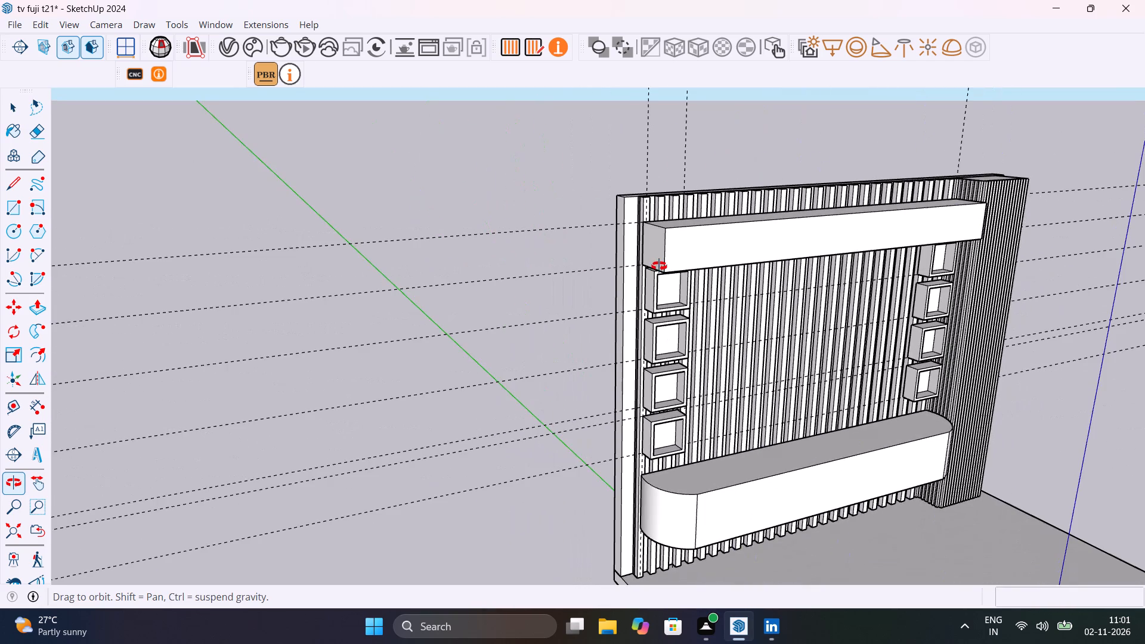
pyautogui.moveTo(659, 266); pyautogui.dragTo(525, 369, button='middle')
pyautogui.tripleClick(575, 349)
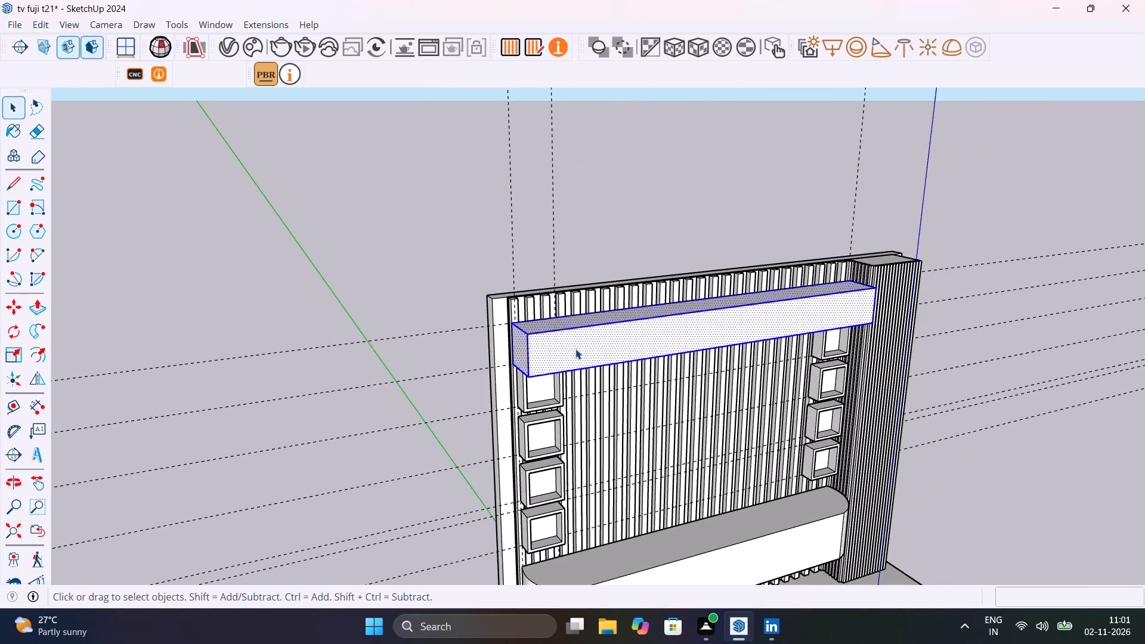
pyautogui.rightClick(575, 349)
pyautogui.click(648, 141)
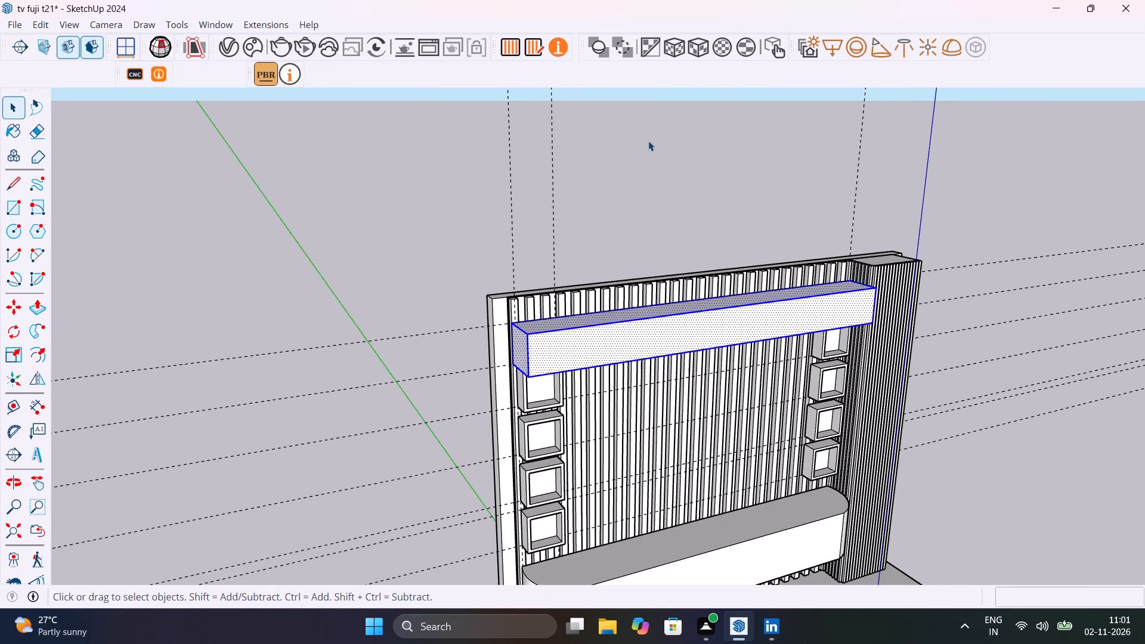
pyautogui.click(422, 272)
# Inside the overhead box group, offset the front face's outline inward by about 1 5/16".
pyautogui.doubleClick(584, 348)
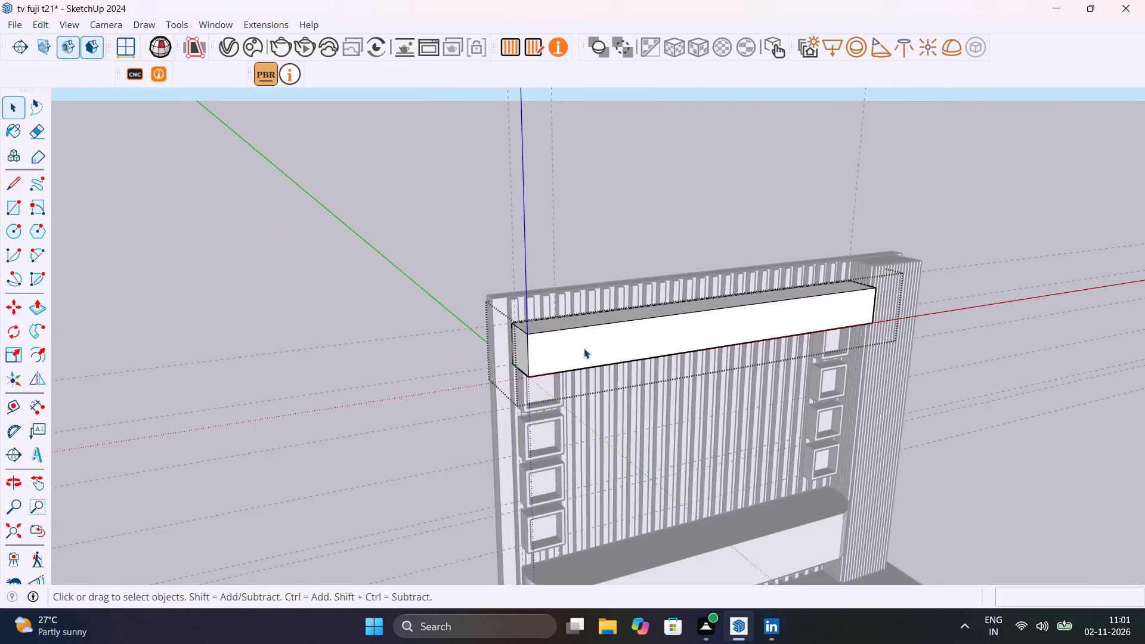
pyautogui.scroll(10, 584, 348)
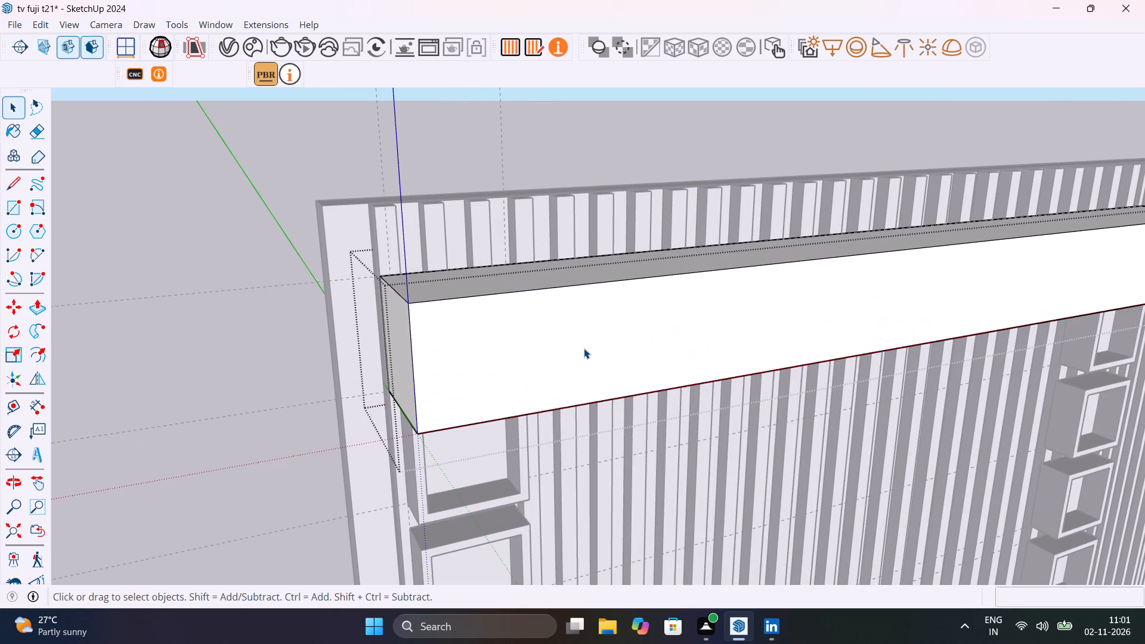
pyautogui.moveTo(569, 342); pyautogui.dragTo(585, 347, button='middle')
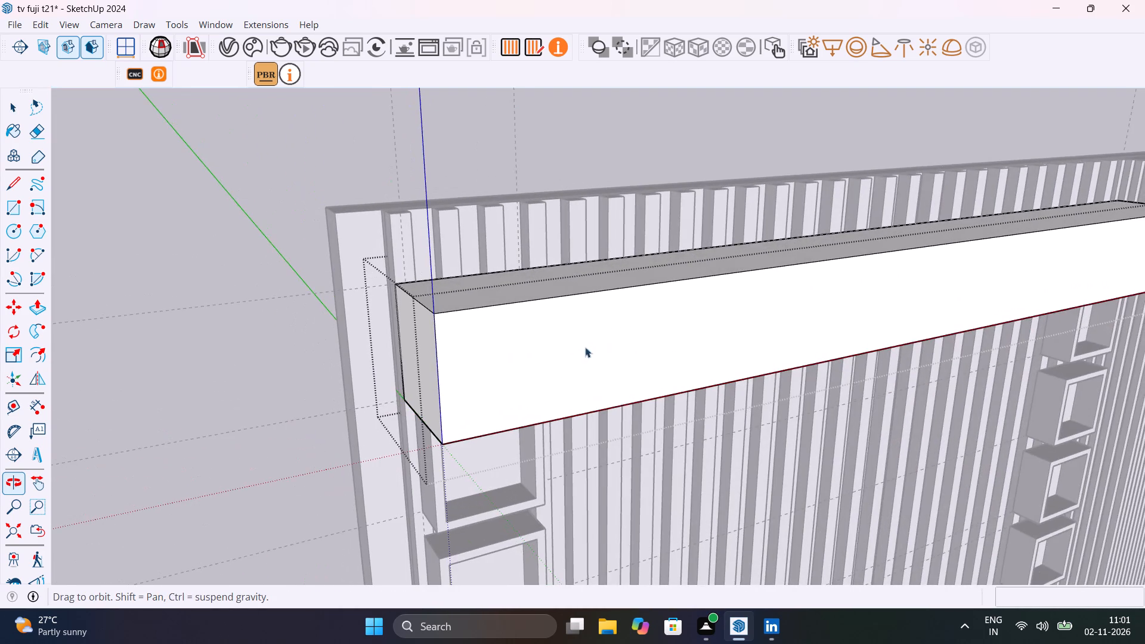
pyautogui.click(468, 368)
pyautogui.press('f')
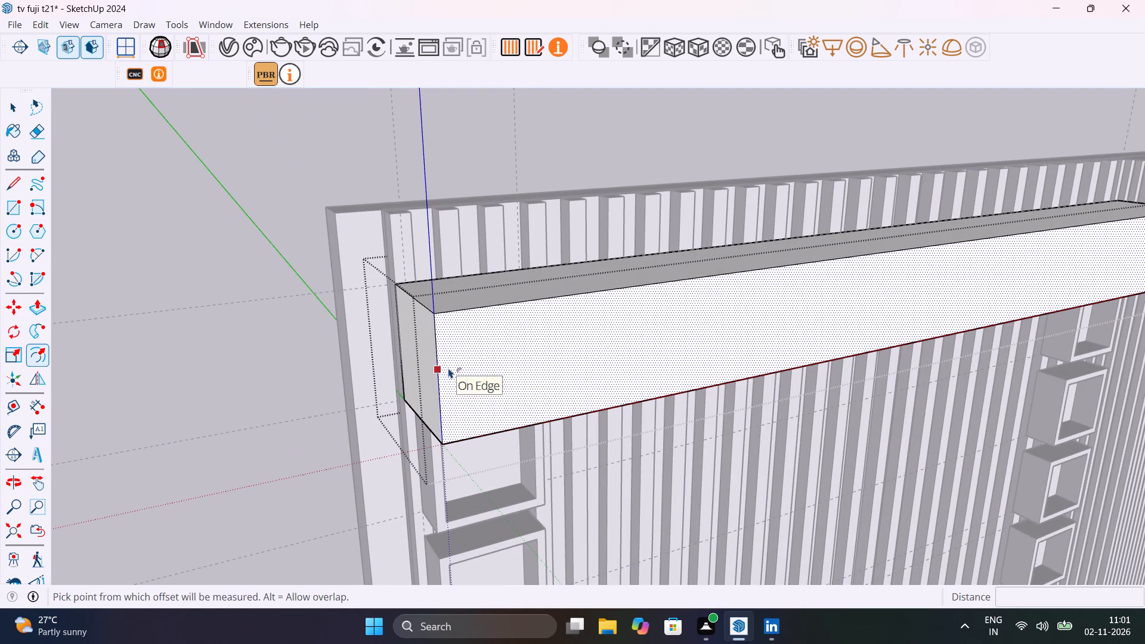
pyautogui.click(448, 368)
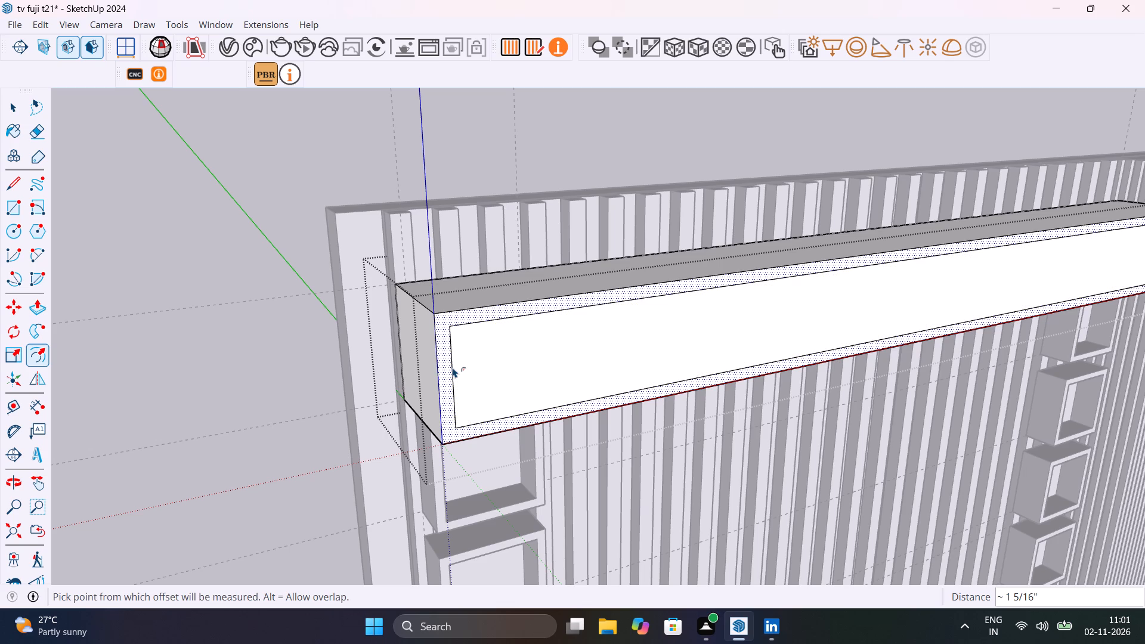
pyautogui.press('space')
pyautogui.click(257, 377)
# Push/Pull the overhead box's inner front face inward 11" to hollow it into an open shelf.
pyautogui.moveTo(379, 394); pyautogui.dragTo(276, 366, button='middle')
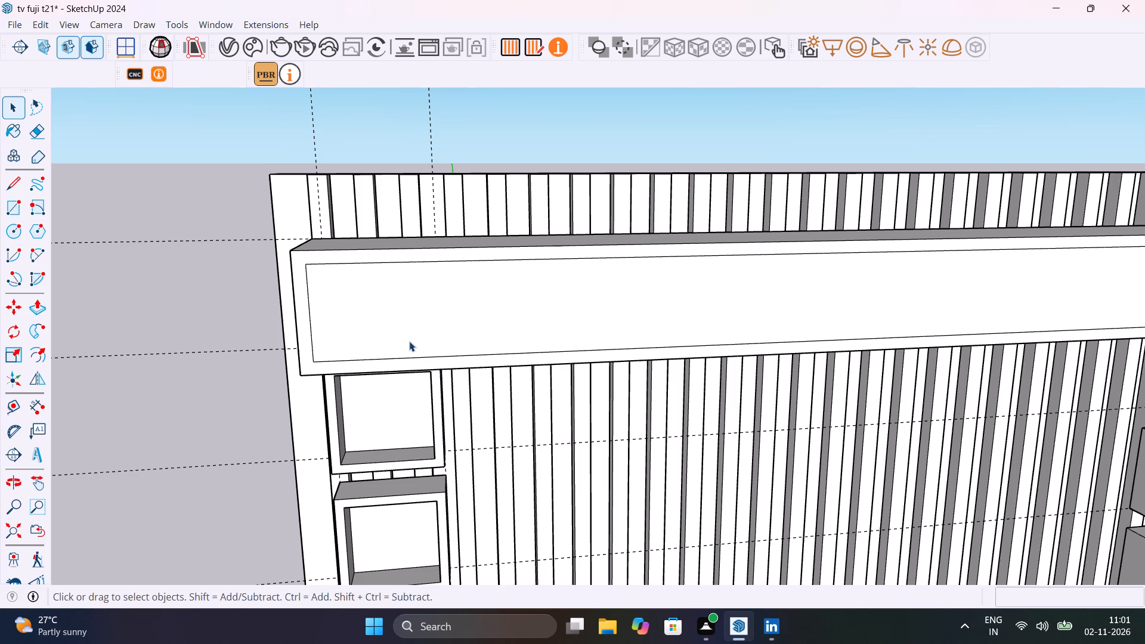
pyautogui.moveTo(438, 340); pyautogui.dragTo(408, 365, button='middle')
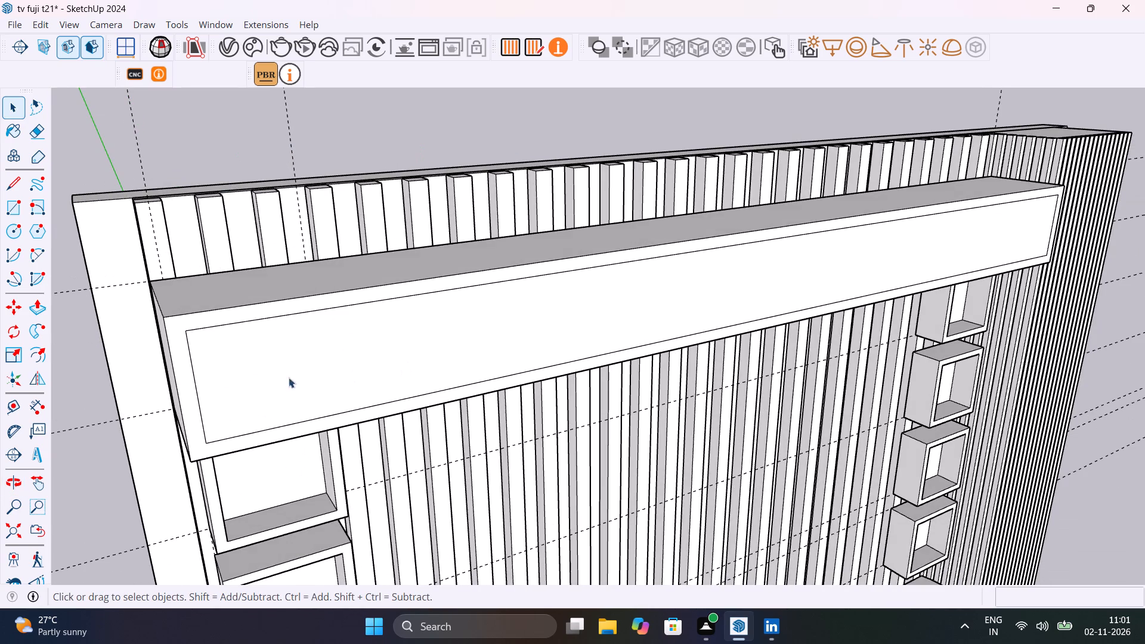
pyautogui.click(257, 380)
pyautogui.doubleClick(257, 380)
pyautogui.click(257, 380)
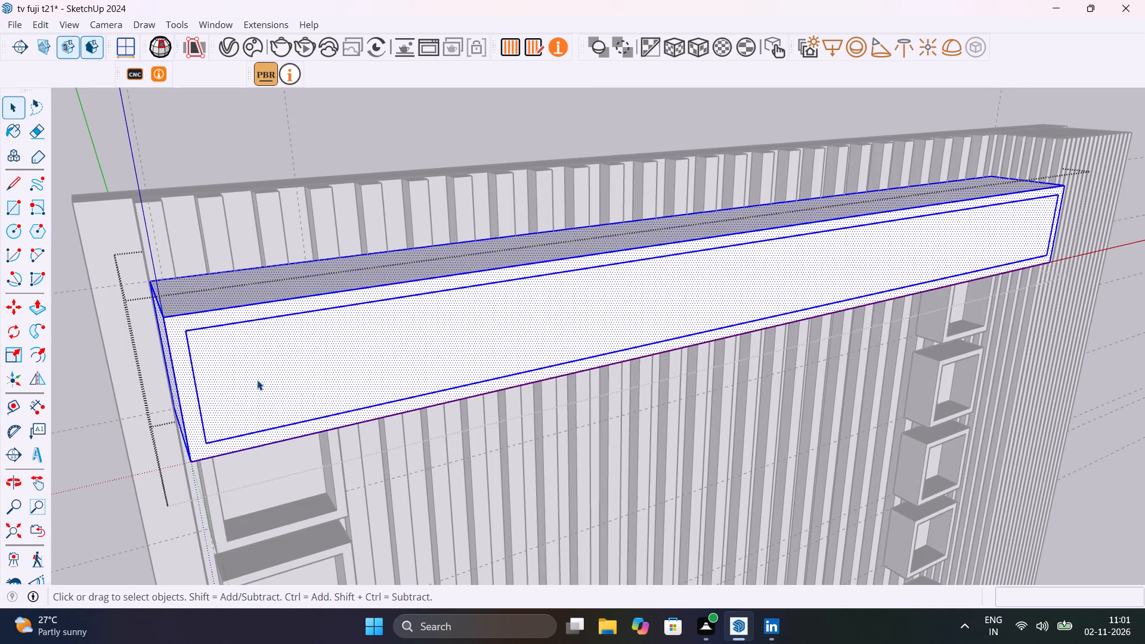
pyautogui.click(257, 380)
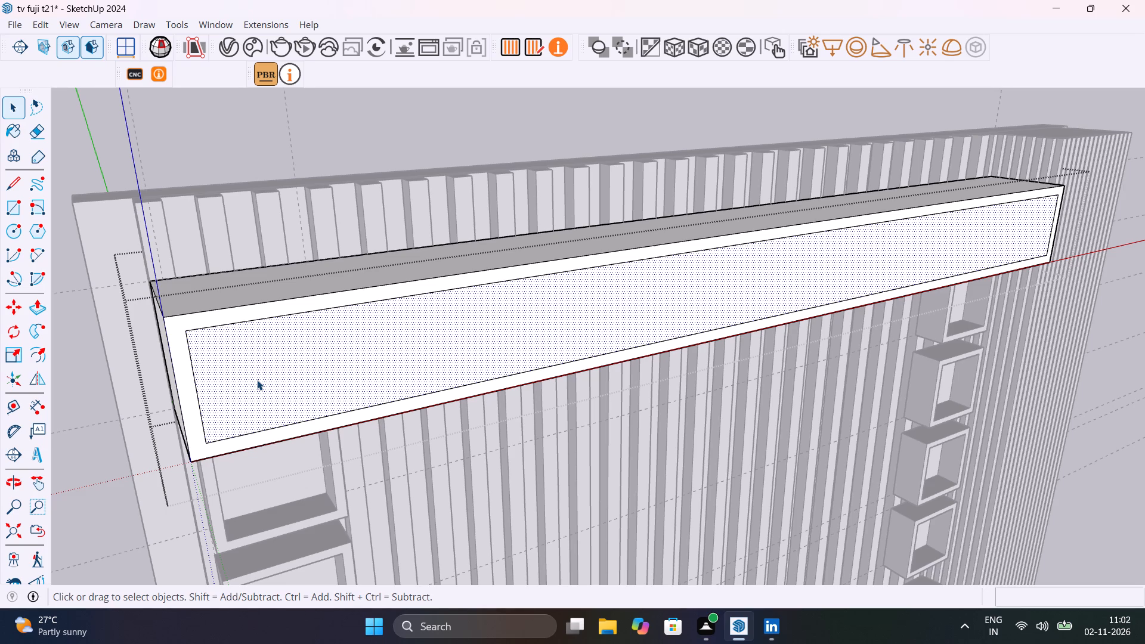
pyautogui.press('p')
pyautogui.click(257, 380)
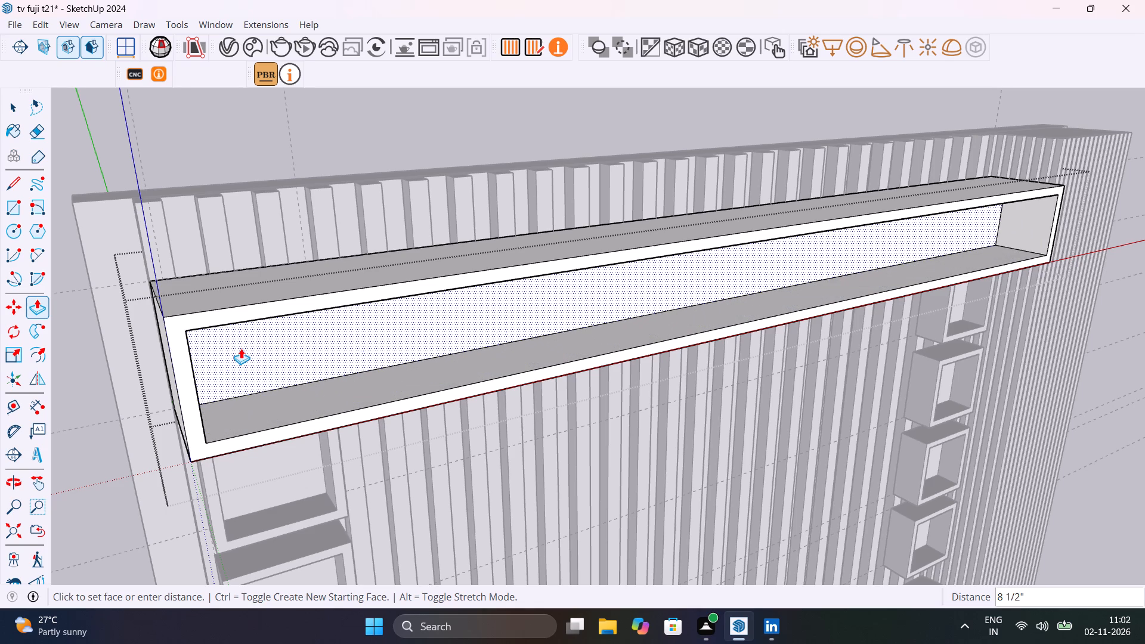
pyautogui.write('11"')
pyautogui.press('Return')
pyautogui.press('space')
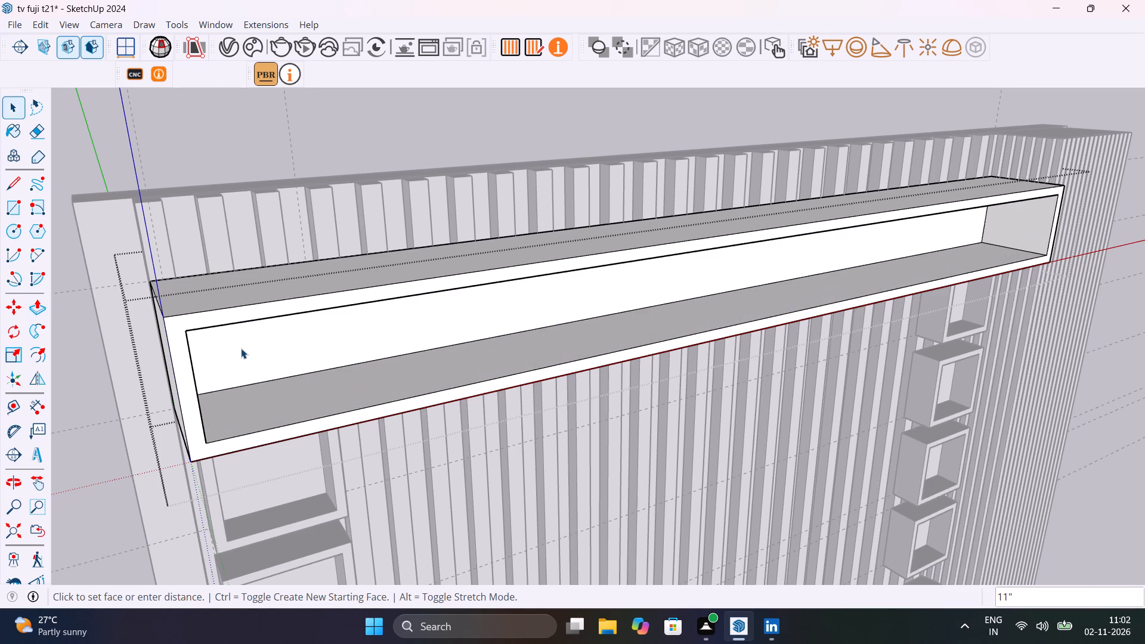
# Copy the opening's left vertical front edge to its right end, dividing the span into 3 equal compartments.
pyautogui.scroll(-8, 241, 348)
pyautogui.keyDown('shift'); pyautogui.moveTo(304, 415); pyautogui.dragTo(537, 380, button='middle'); pyautogui.keyUp('shift')
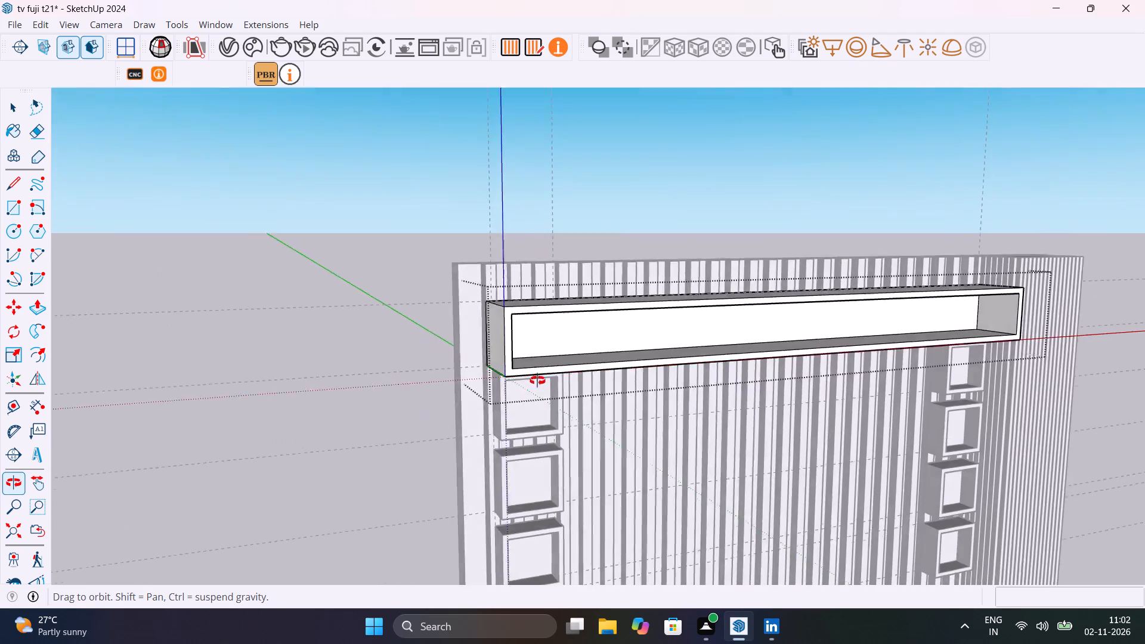
pyautogui.keyDown('shift'); pyautogui.moveTo(537, 380); pyautogui.dragTo(546, 357, button='middle'); pyautogui.keyUp('shift')
pyautogui.scroll(4, 624, 337)
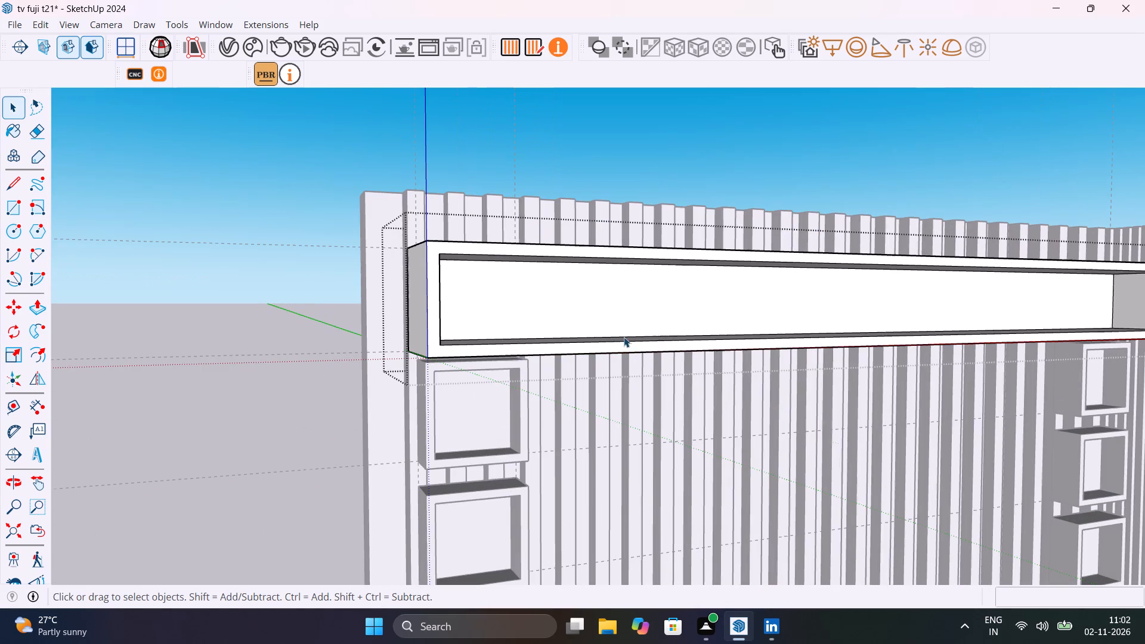
pyautogui.keyDown('shift'); pyautogui.moveTo(646, 359); pyautogui.dragTo(451, 488, button='middle'); pyautogui.keyUp('shift')
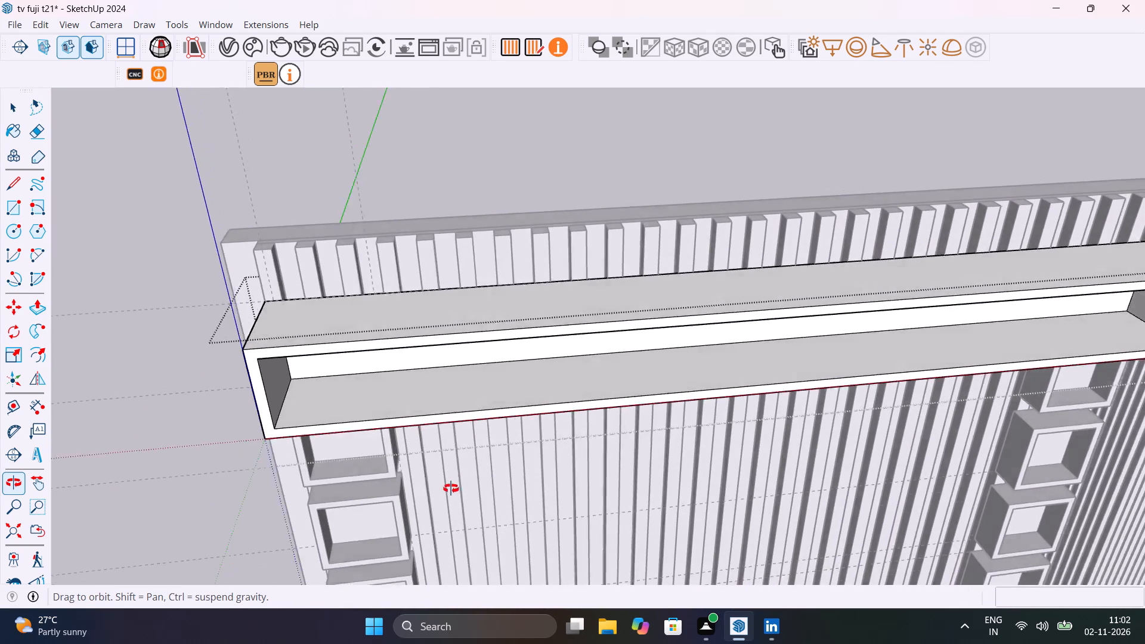
pyautogui.keyDown('shift'); pyautogui.moveTo(451, 488); pyautogui.dragTo(486, 398, button='middle'); pyautogui.keyUp('shift')
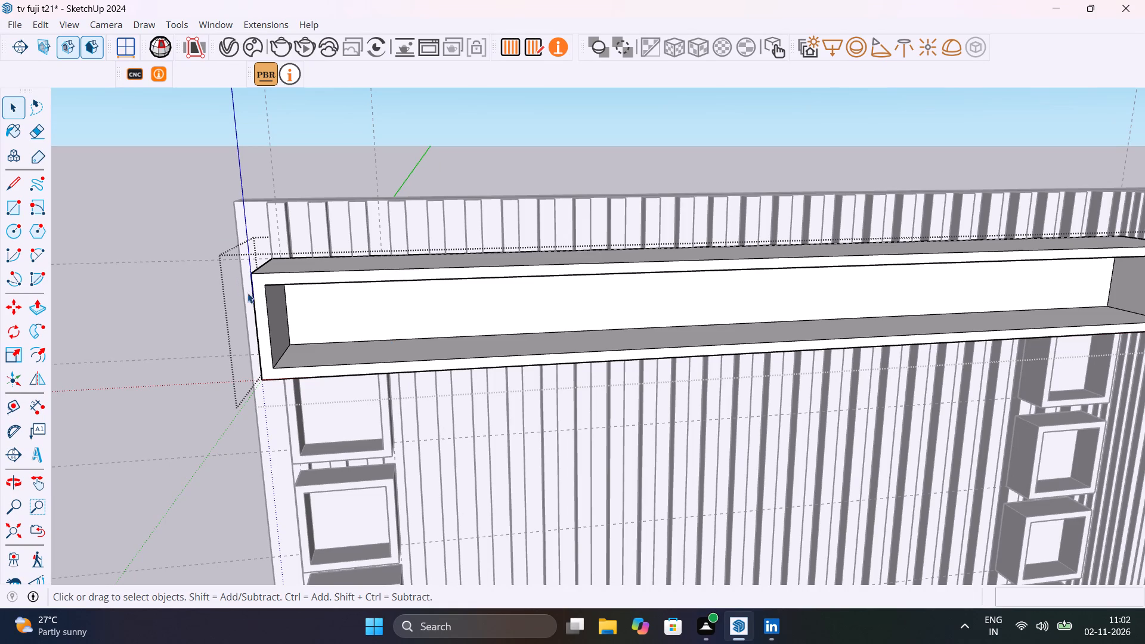
pyautogui.click(268, 321)
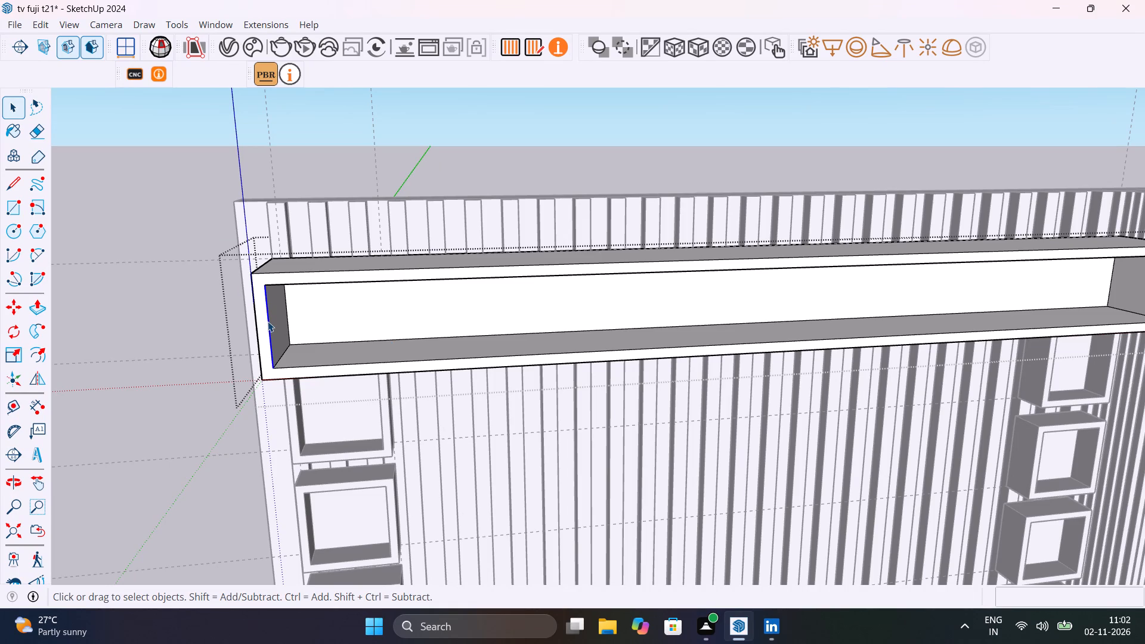
pyautogui.scroll(-6, 268, 321)
pyautogui.moveTo(268, 321); pyautogui.dragTo(296, 361, button='middle')
pyautogui.press('m')
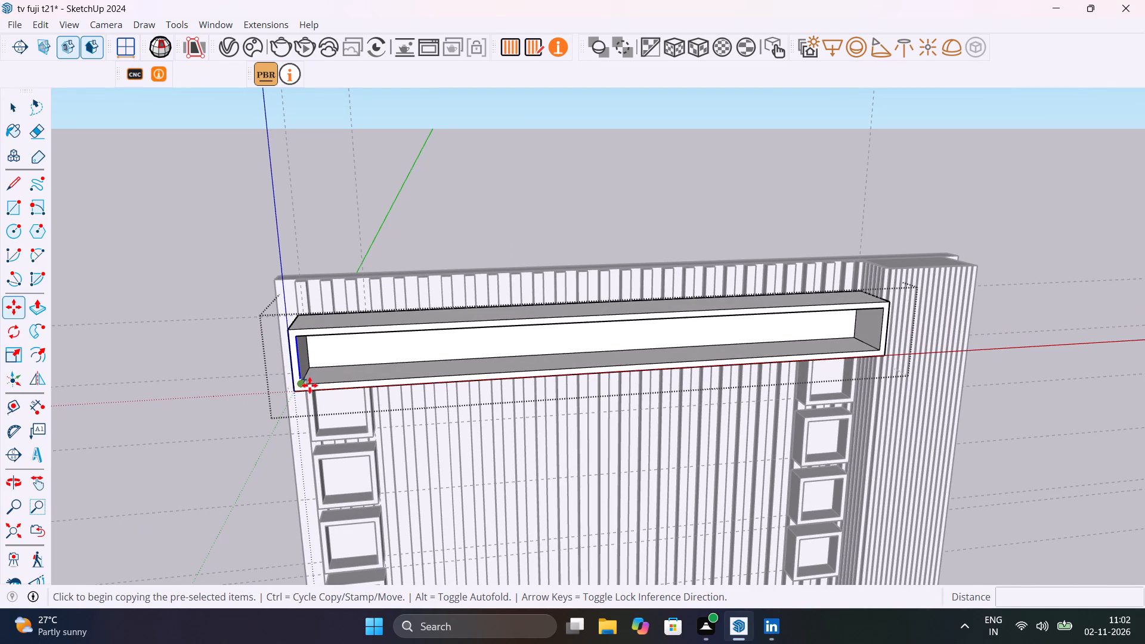
pyautogui.scroll(11, 310, 385)
pyautogui.click(286, 385)
pyautogui.scroll(-5, 385, 382)
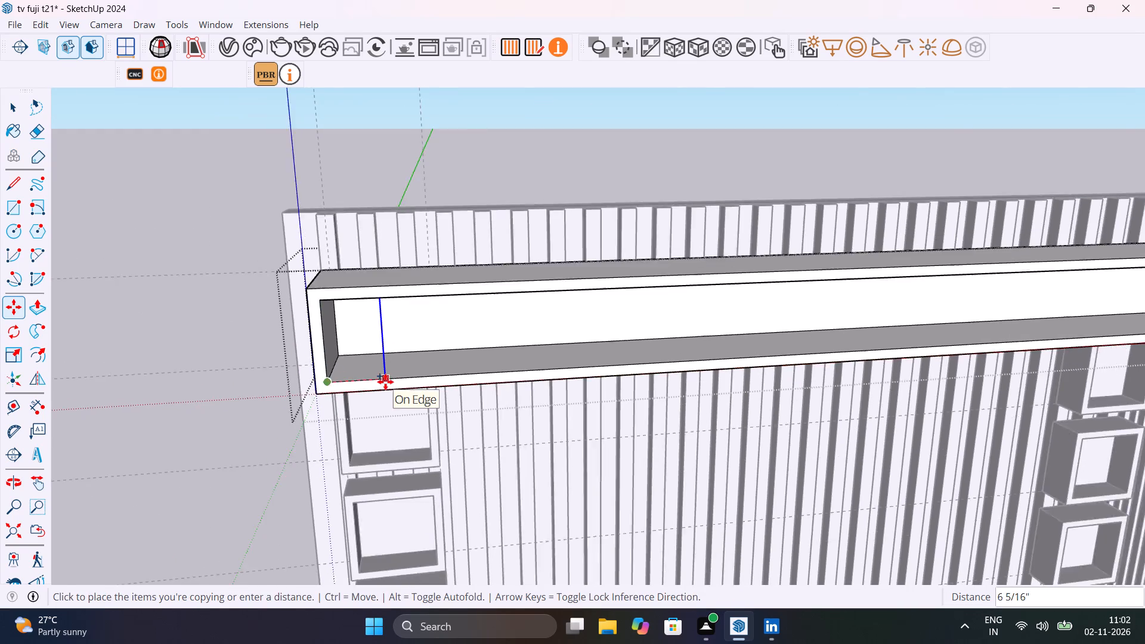
pyautogui.scroll(-8, 385, 382)
pyautogui.scroll(13, 857, 345)
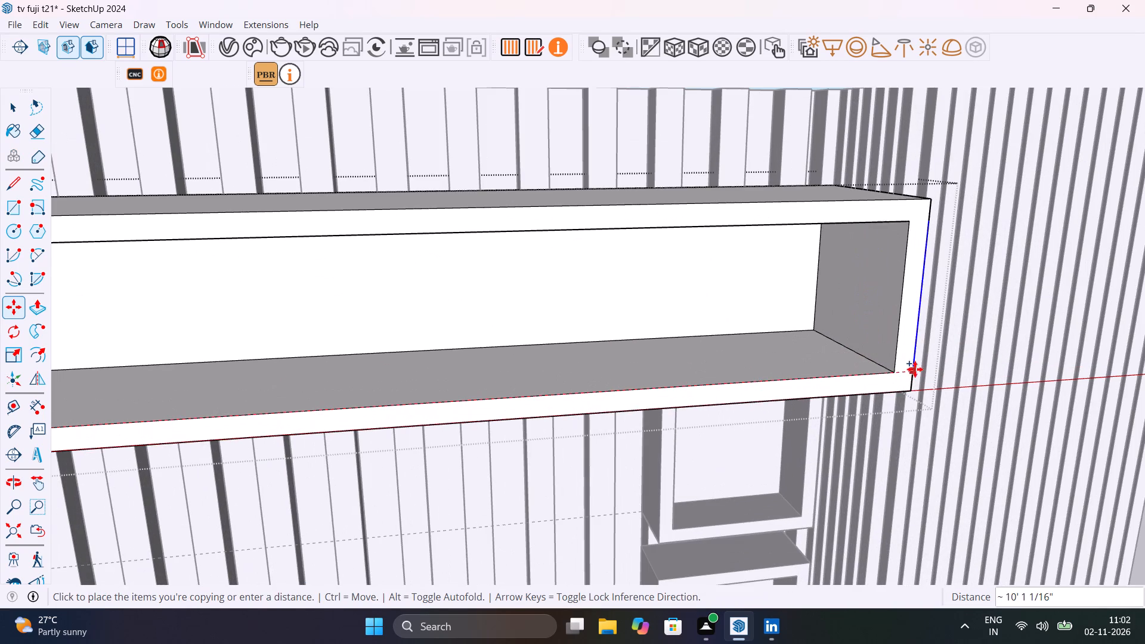
pyautogui.click(893, 376)
pyautogui.scroll(-9, 778, 379)
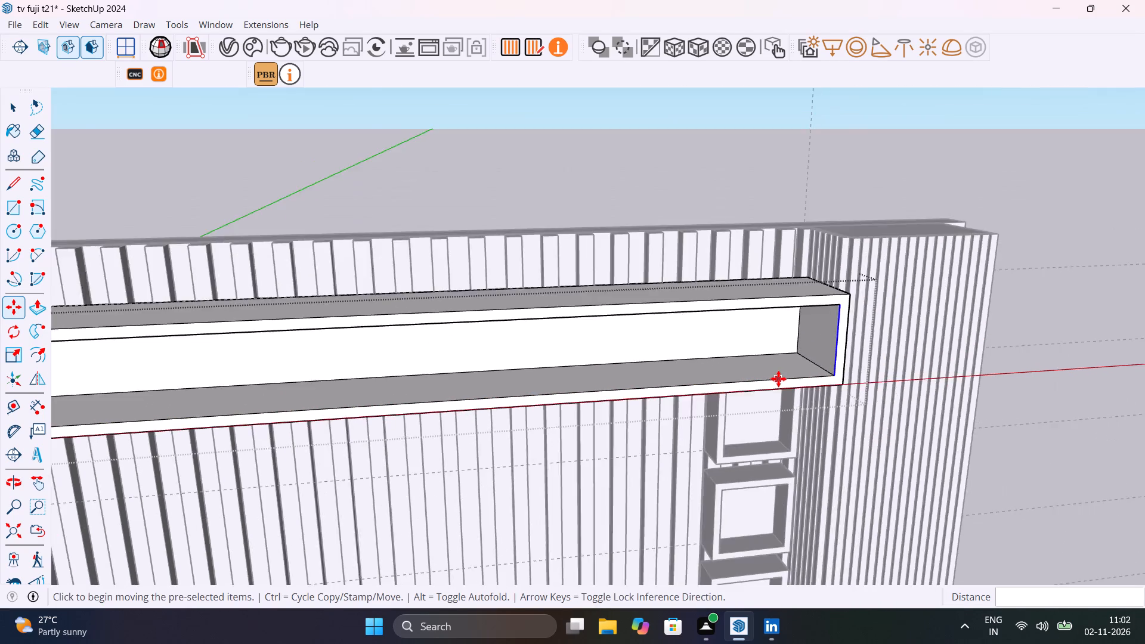
pyautogui.scroll(-7, 778, 379)
pyautogui.write('3/')
pyautogui.press('Return')
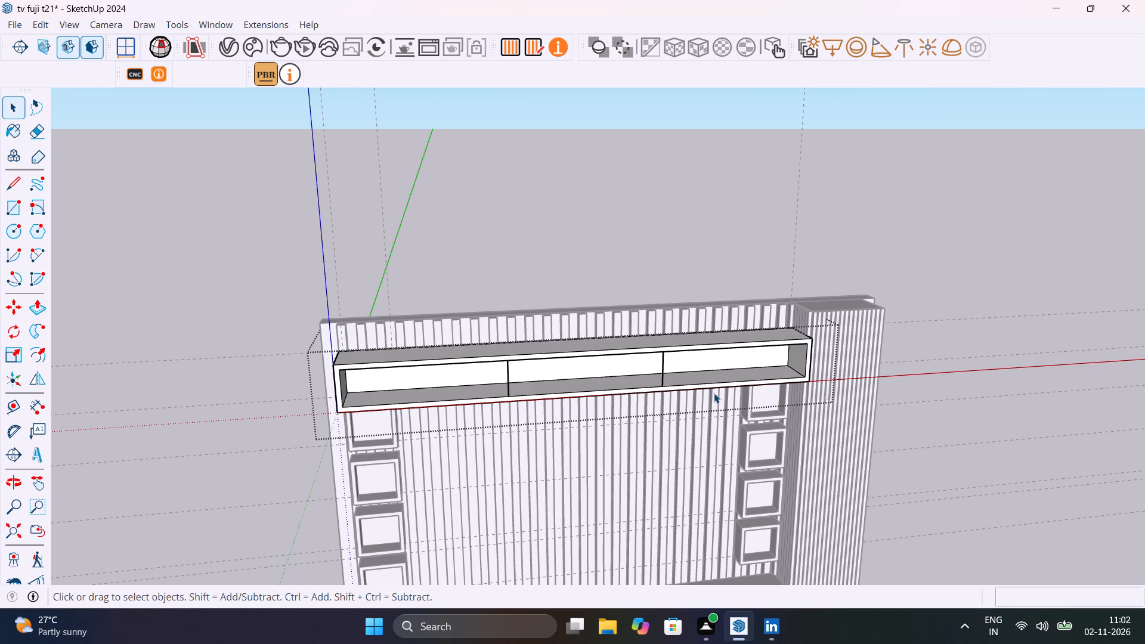
# Place a guide on the overhead box's inner floor, parallel to its left edge, through the first divider line's base.
pyautogui.scroll(12, 484, 369)
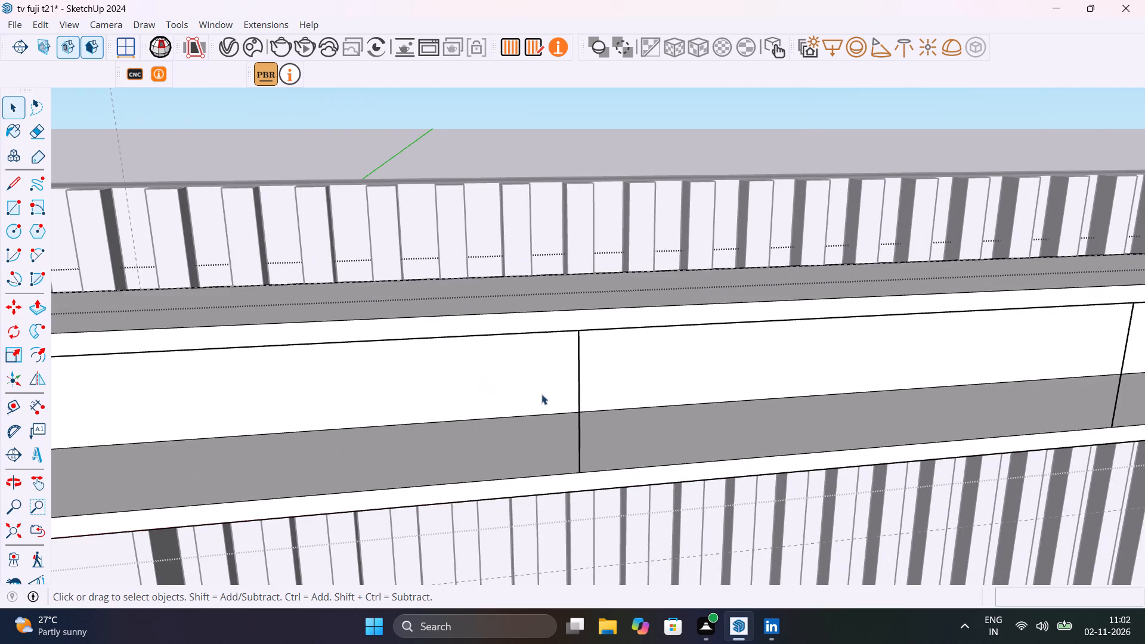
pyautogui.moveTo(544, 396); pyautogui.dragTo(564, 480, button='middle')
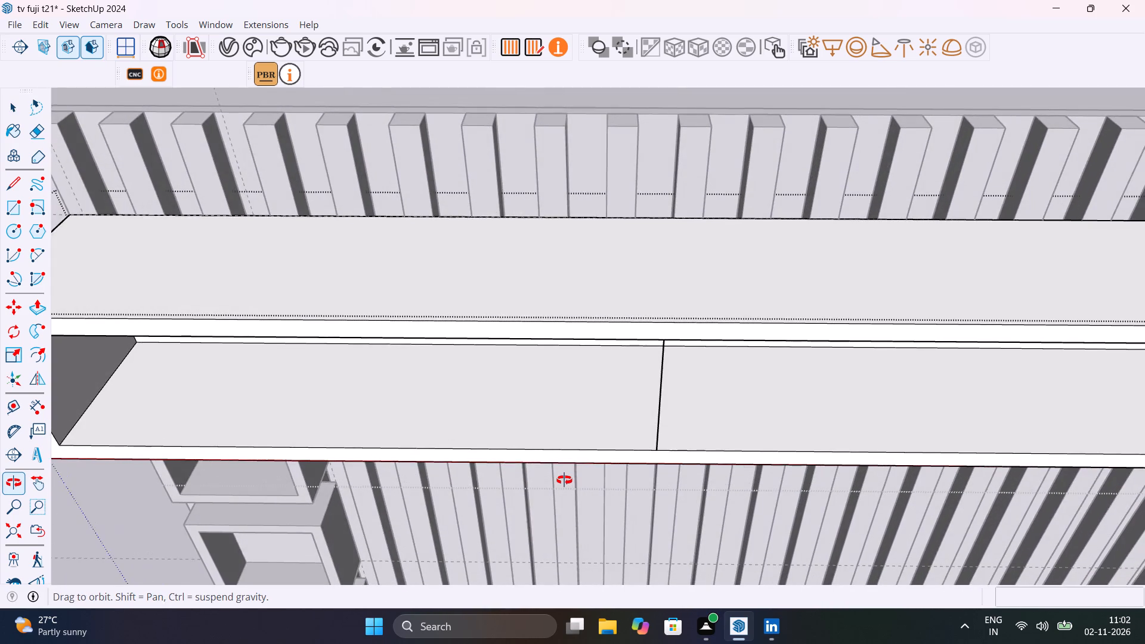
pyautogui.moveTo(564, 480); pyautogui.dragTo(601, 435, button='middle')
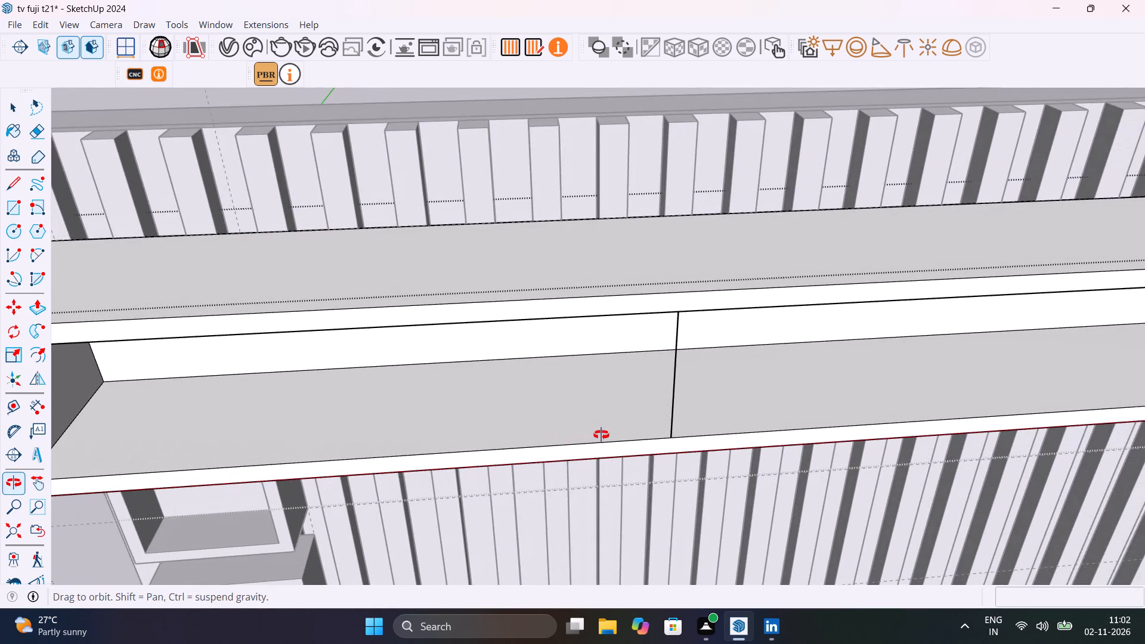
pyautogui.moveTo(601, 435); pyautogui.dragTo(682, 434, button='middle')
pyautogui.press('t')
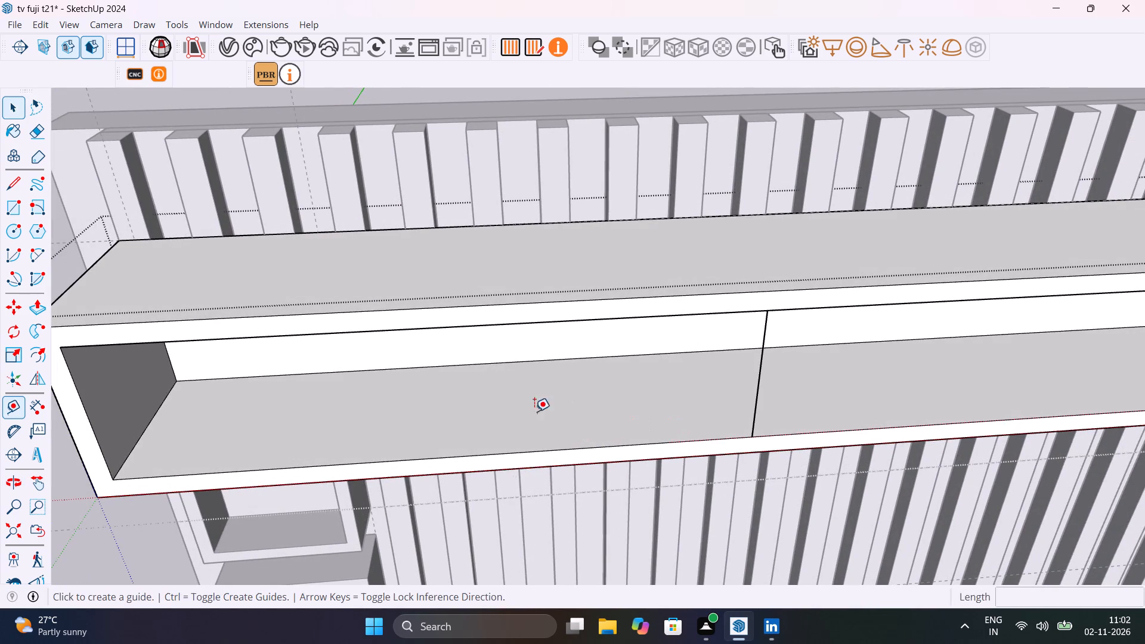
pyautogui.click(152, 413)
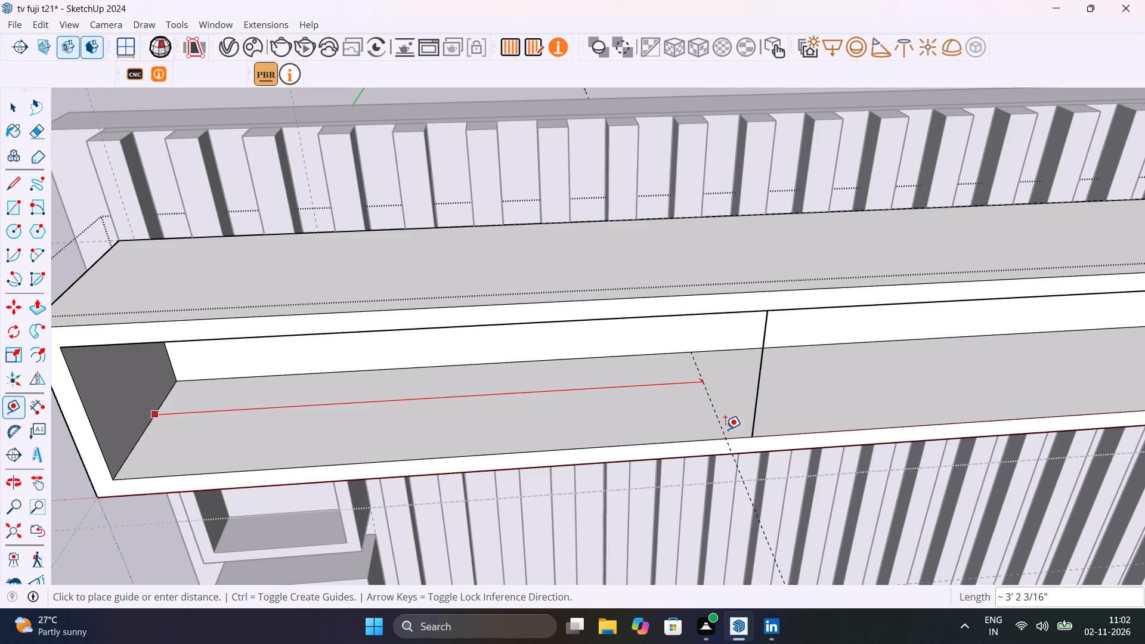
pyautogui.click(748, 435)
# Place a parallel guide 8mm to the right of the guide at the first divider line.
pyautogui.click(741, 411)
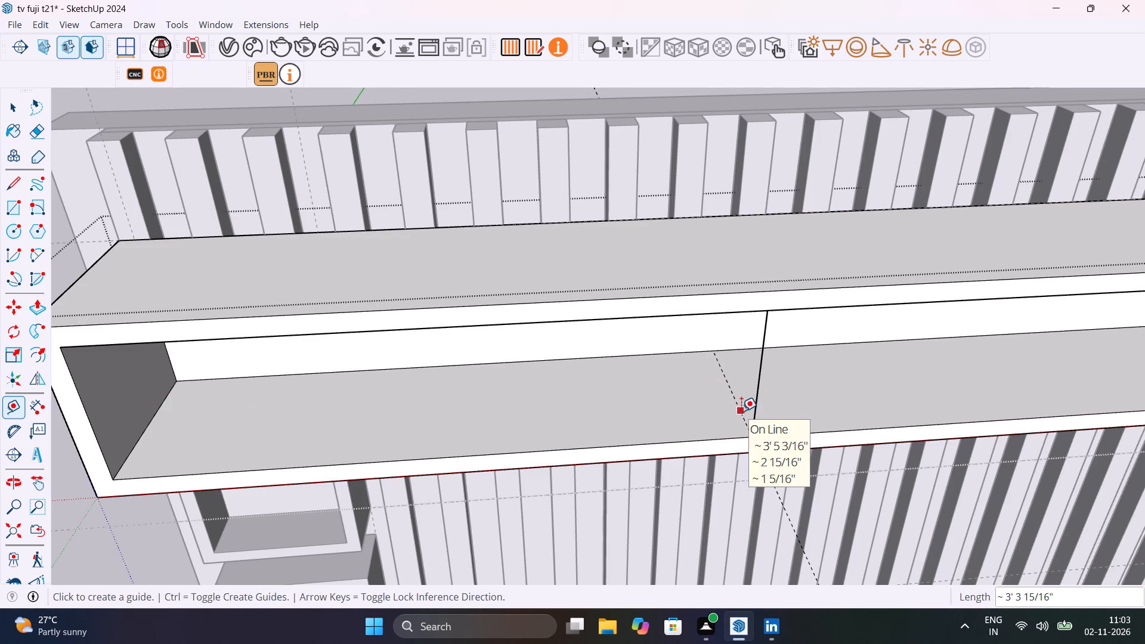
pyautogui.moveTo(748, 407); pyautogui.dragTo(660, 397, button='middle')
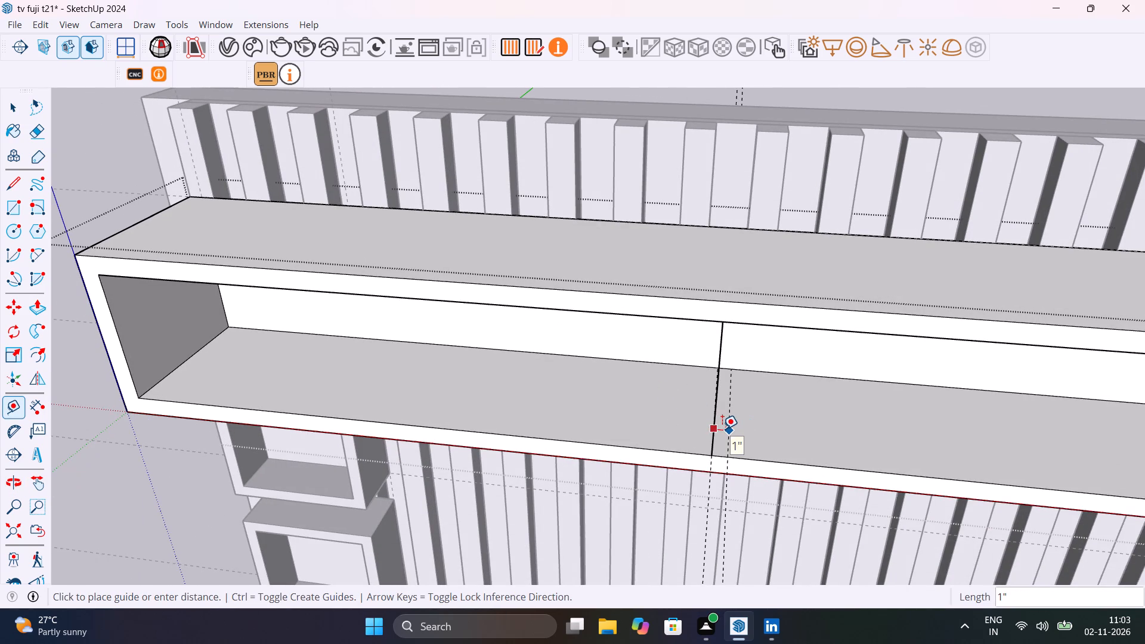
pyautogui.scroll(10, 722, 429)
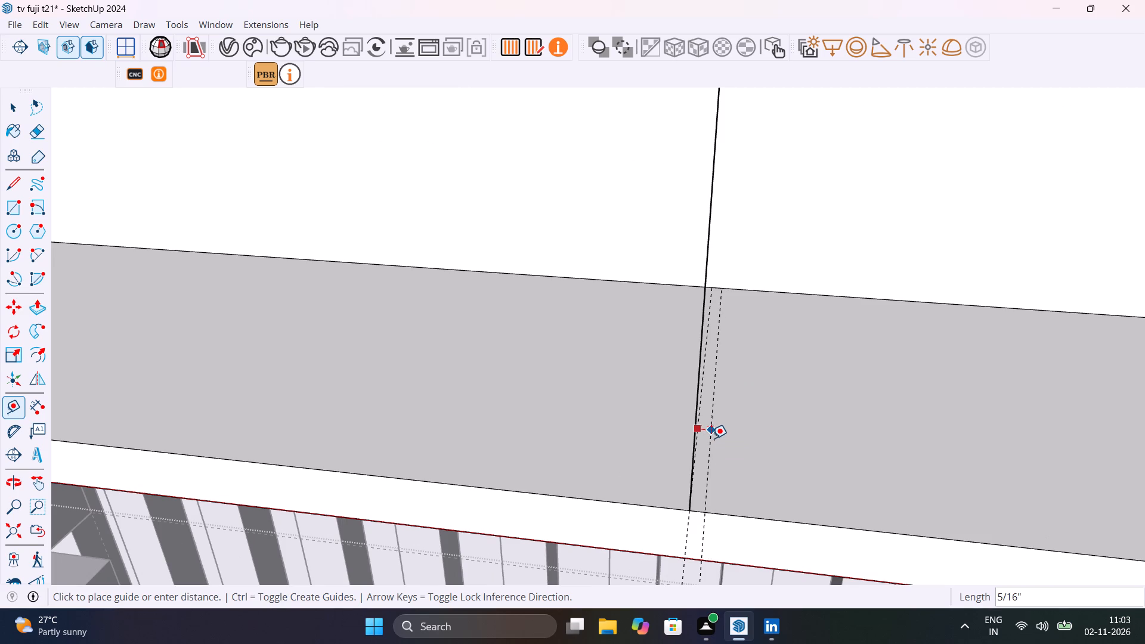
pyautogui.write('8mm')
pyautogui.press('Return')
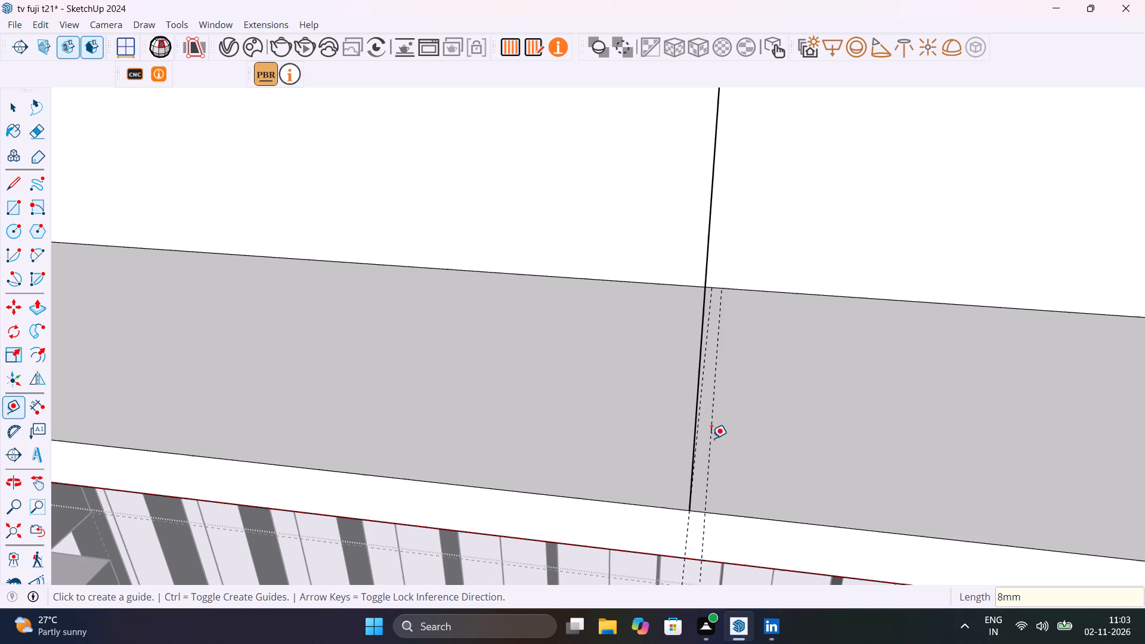
pyautogui.scroll(-6, 711, 438)
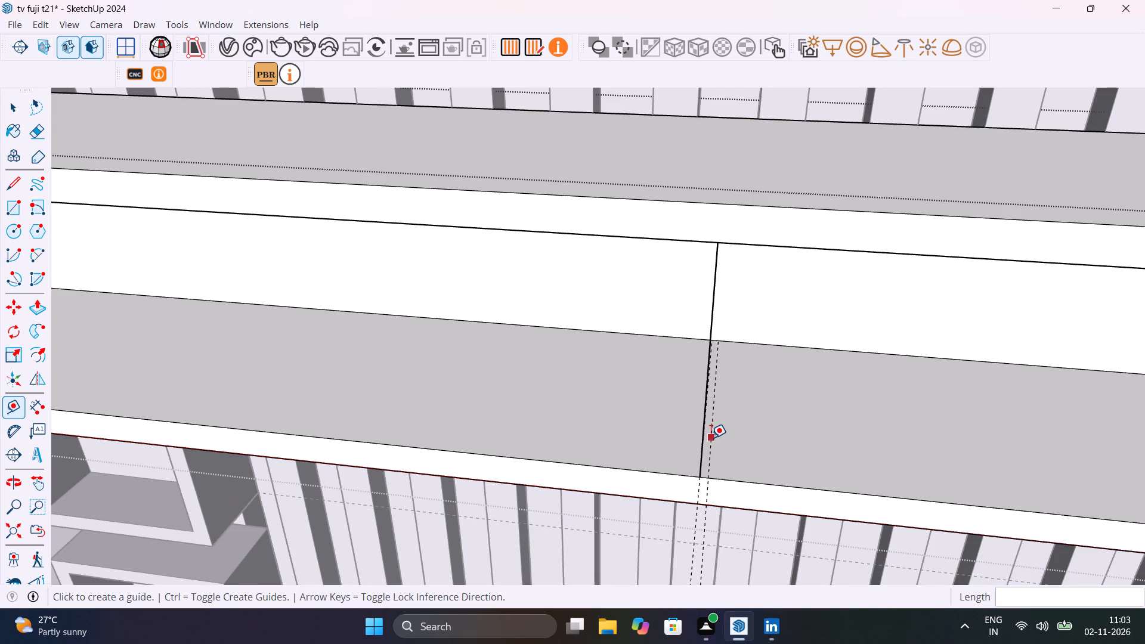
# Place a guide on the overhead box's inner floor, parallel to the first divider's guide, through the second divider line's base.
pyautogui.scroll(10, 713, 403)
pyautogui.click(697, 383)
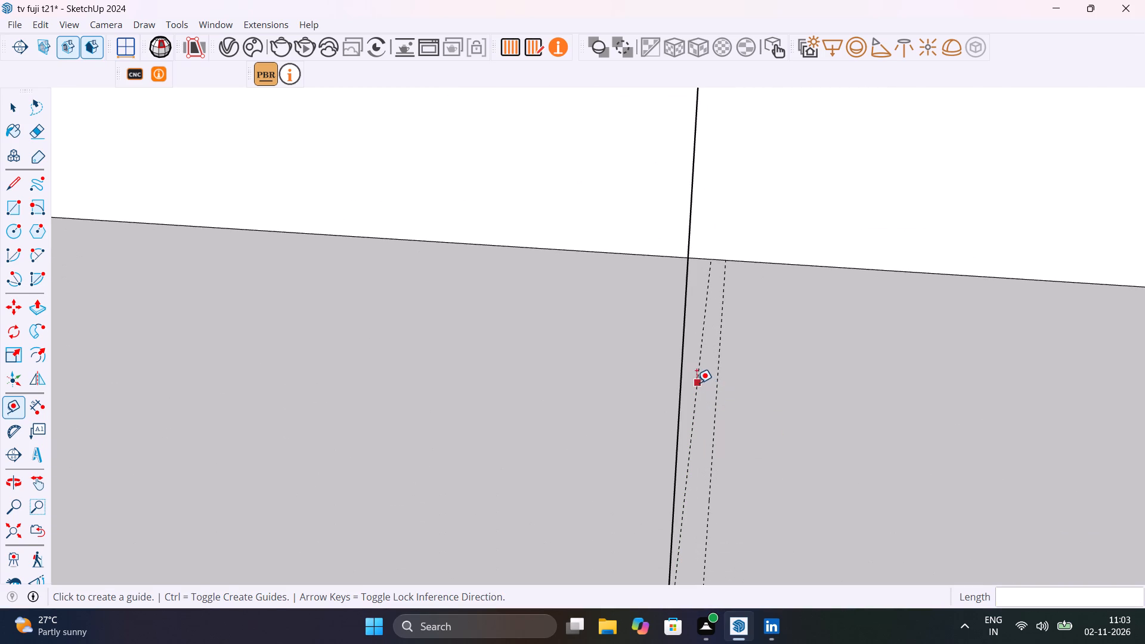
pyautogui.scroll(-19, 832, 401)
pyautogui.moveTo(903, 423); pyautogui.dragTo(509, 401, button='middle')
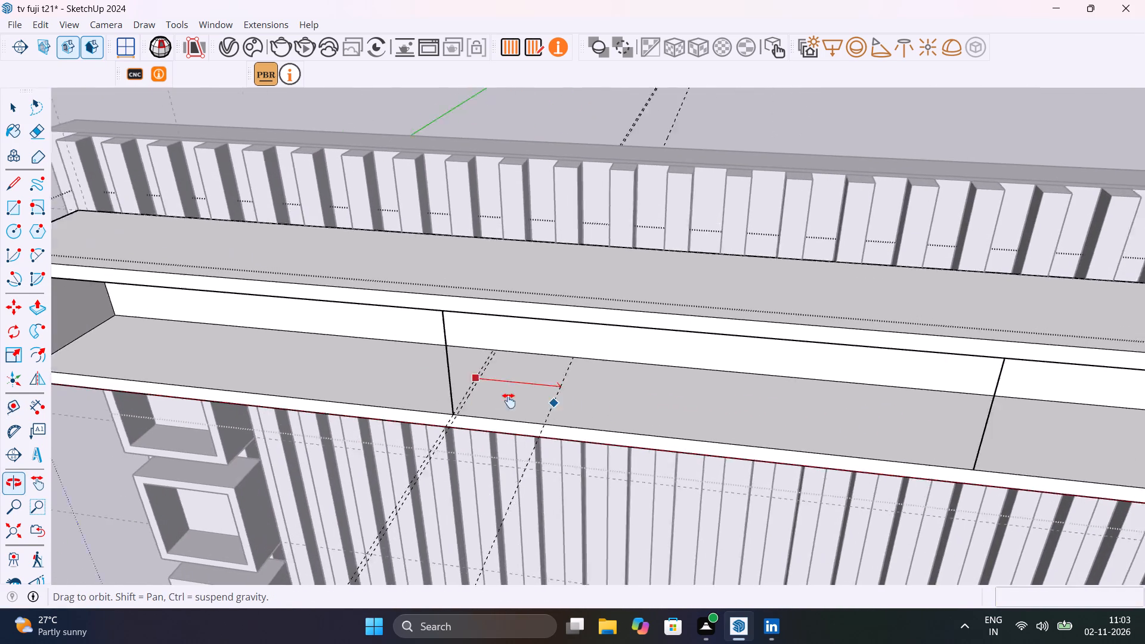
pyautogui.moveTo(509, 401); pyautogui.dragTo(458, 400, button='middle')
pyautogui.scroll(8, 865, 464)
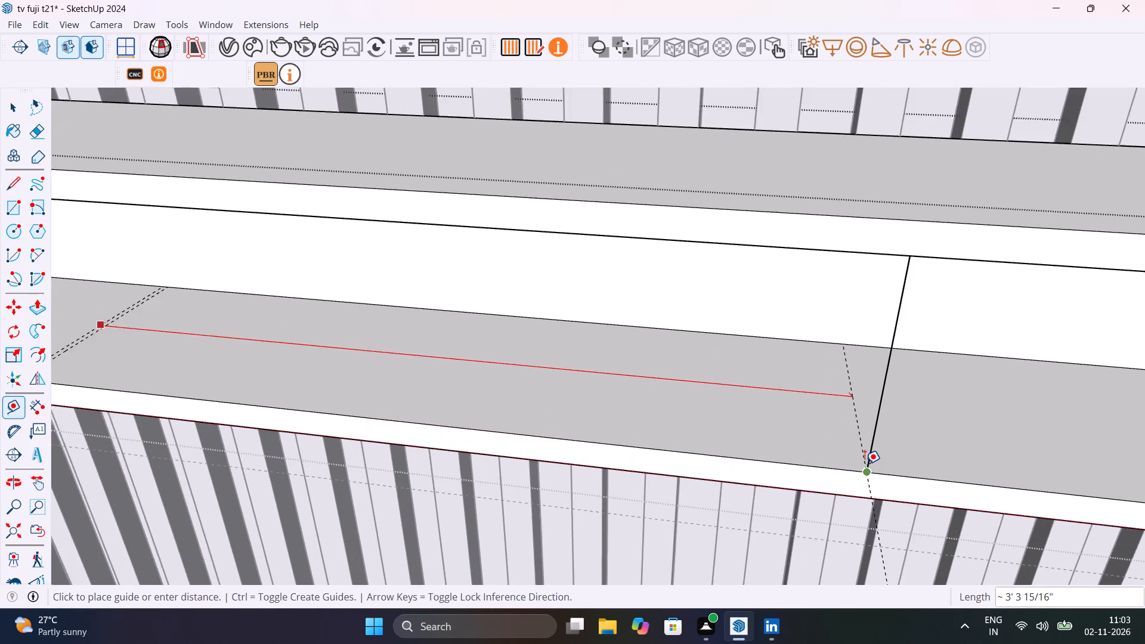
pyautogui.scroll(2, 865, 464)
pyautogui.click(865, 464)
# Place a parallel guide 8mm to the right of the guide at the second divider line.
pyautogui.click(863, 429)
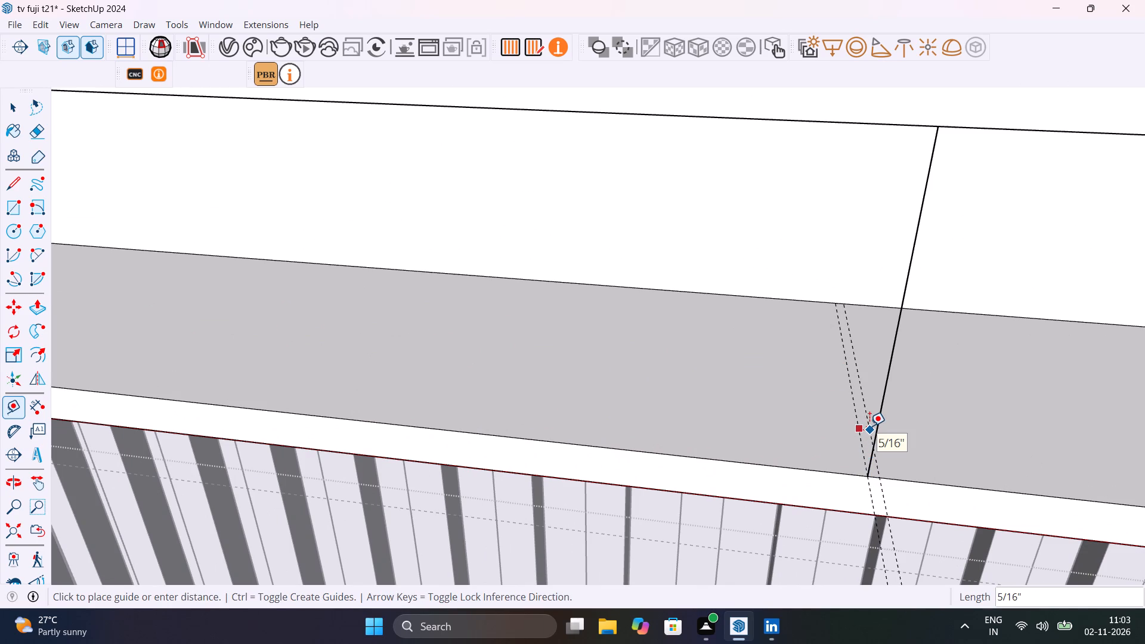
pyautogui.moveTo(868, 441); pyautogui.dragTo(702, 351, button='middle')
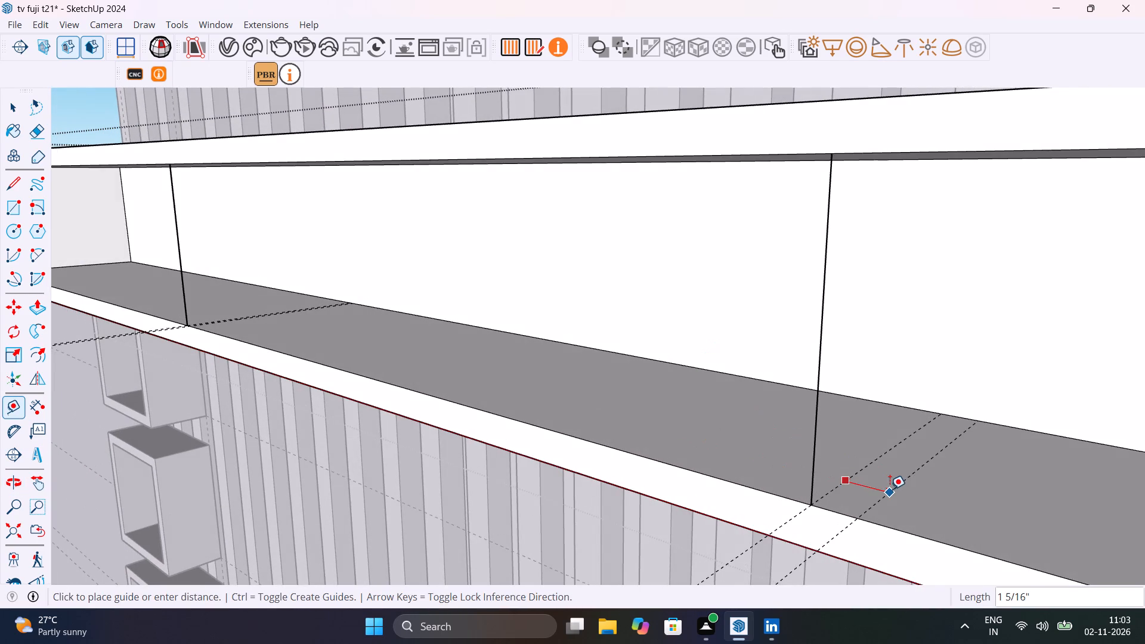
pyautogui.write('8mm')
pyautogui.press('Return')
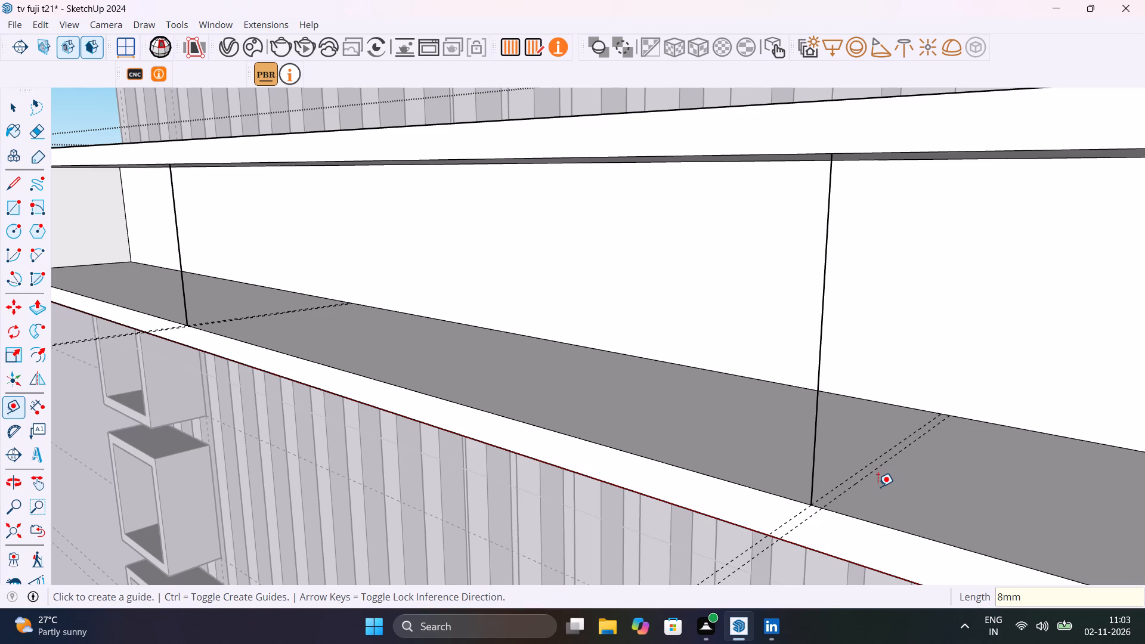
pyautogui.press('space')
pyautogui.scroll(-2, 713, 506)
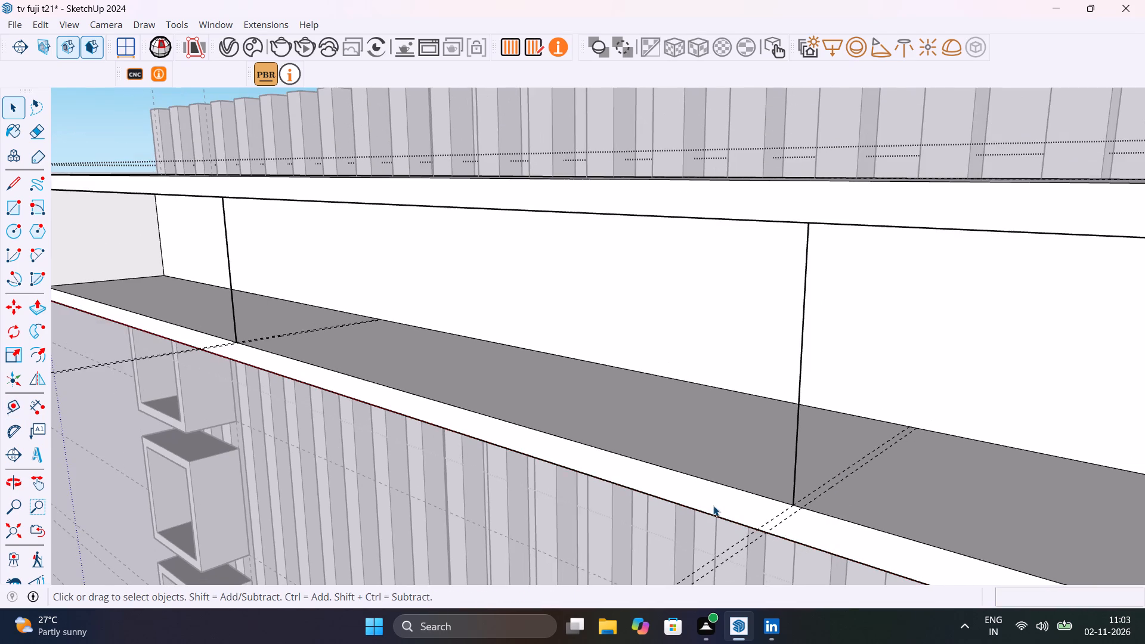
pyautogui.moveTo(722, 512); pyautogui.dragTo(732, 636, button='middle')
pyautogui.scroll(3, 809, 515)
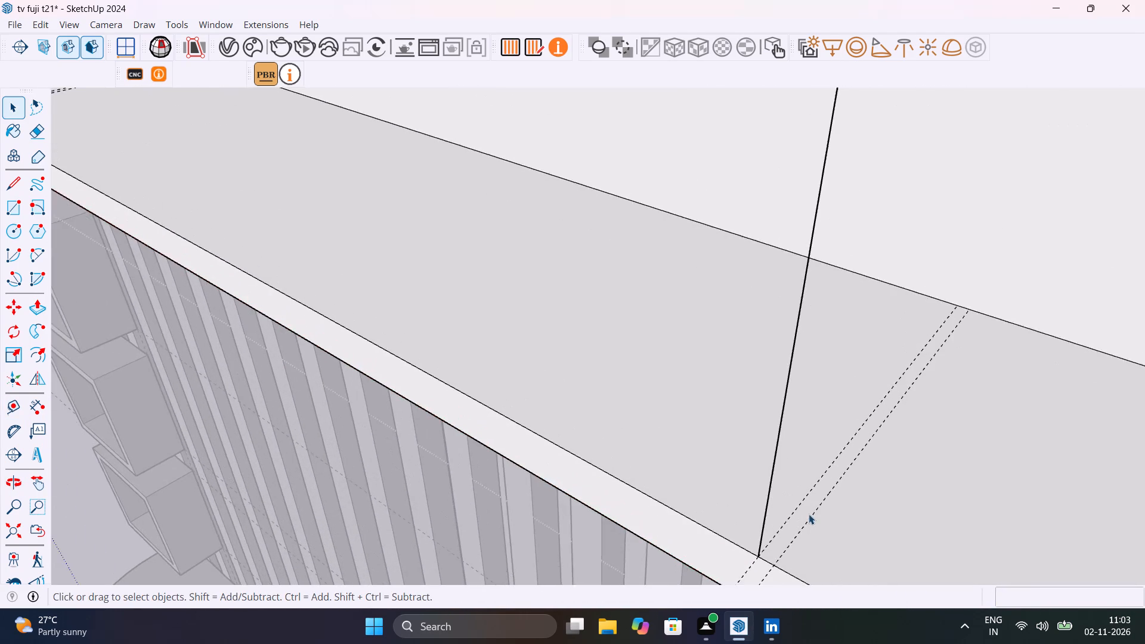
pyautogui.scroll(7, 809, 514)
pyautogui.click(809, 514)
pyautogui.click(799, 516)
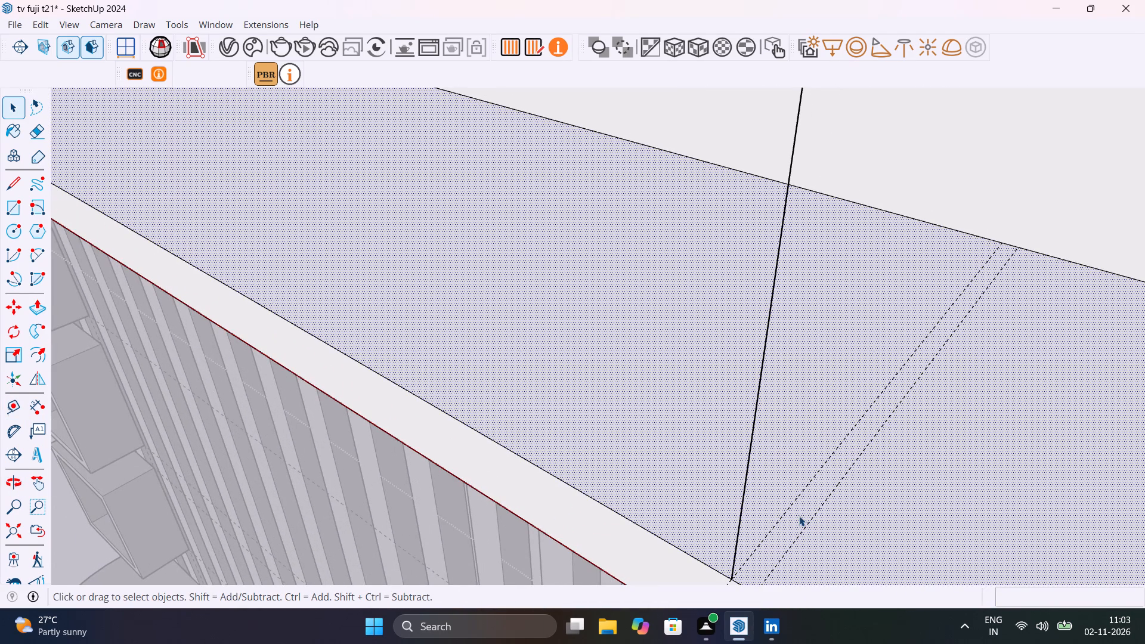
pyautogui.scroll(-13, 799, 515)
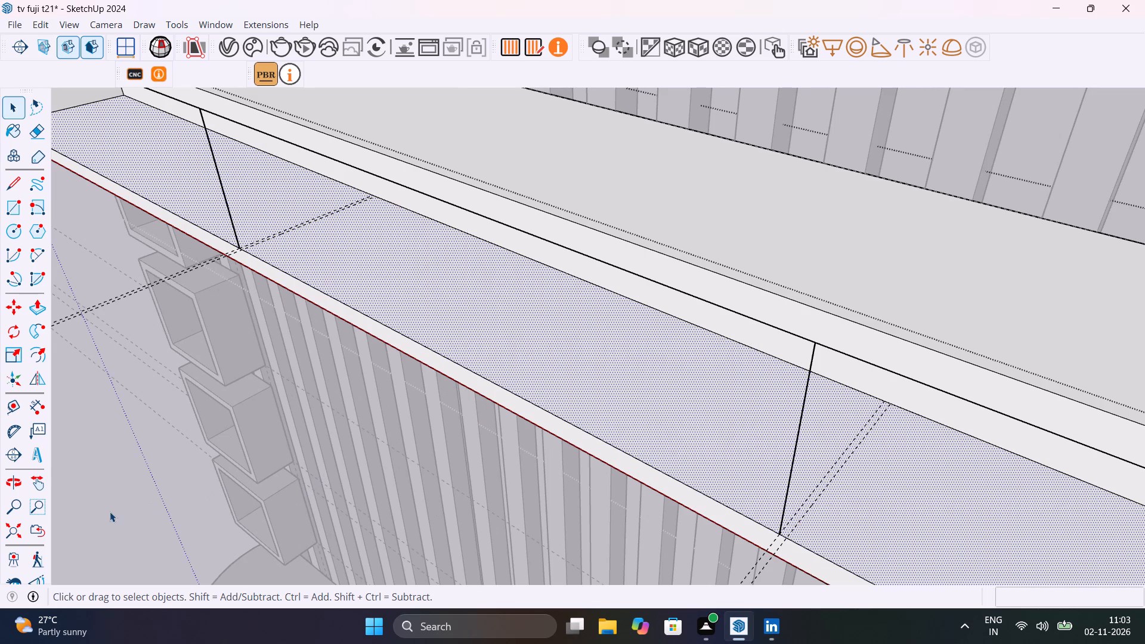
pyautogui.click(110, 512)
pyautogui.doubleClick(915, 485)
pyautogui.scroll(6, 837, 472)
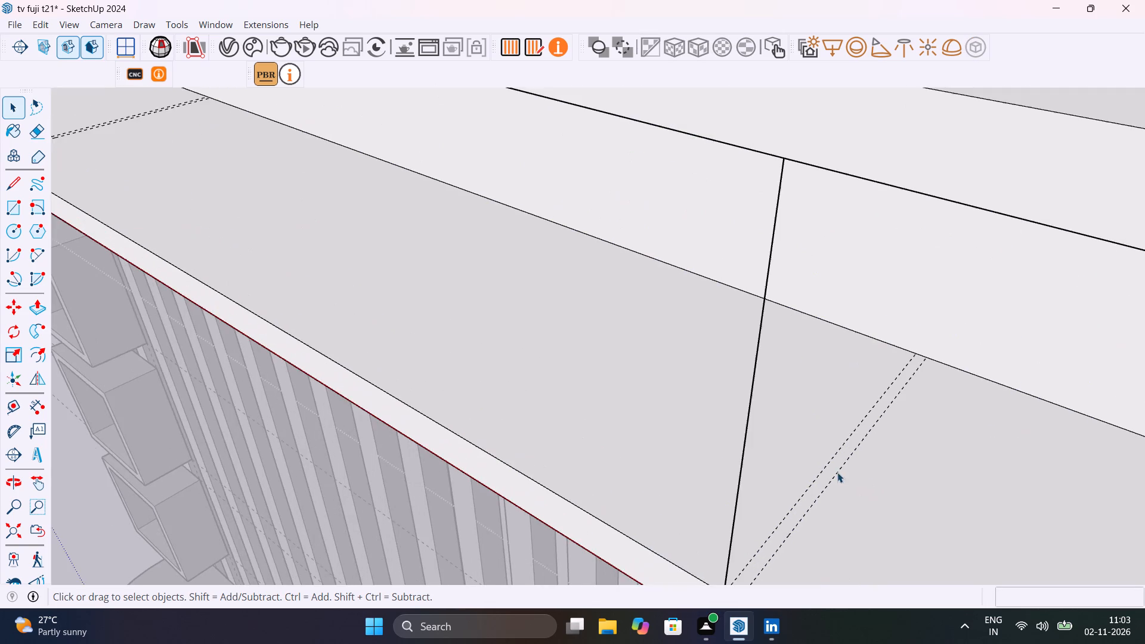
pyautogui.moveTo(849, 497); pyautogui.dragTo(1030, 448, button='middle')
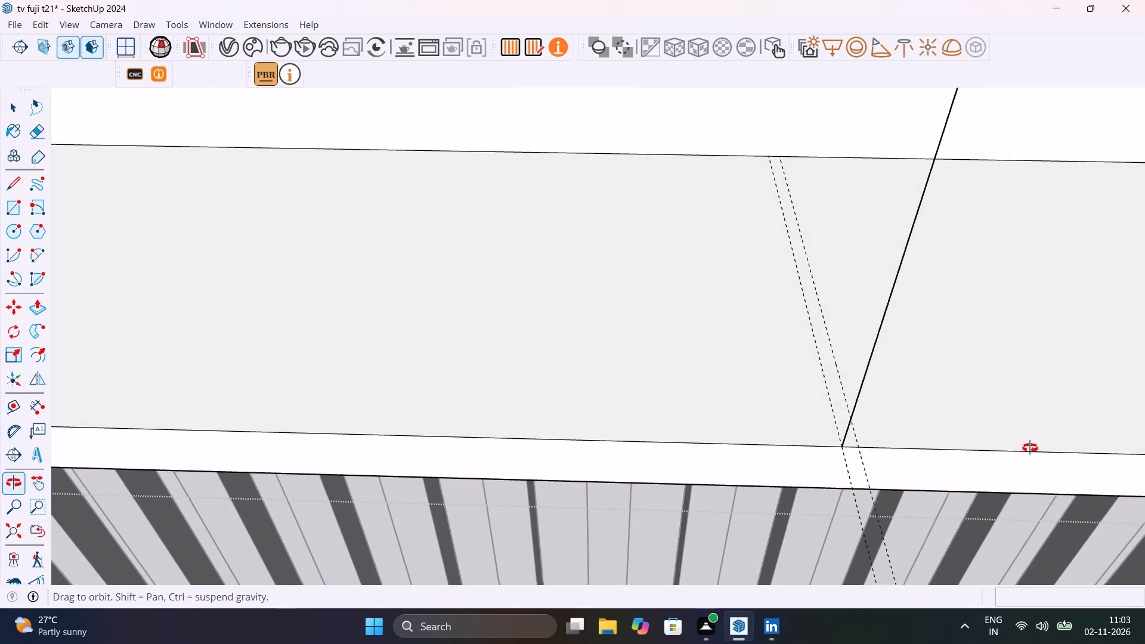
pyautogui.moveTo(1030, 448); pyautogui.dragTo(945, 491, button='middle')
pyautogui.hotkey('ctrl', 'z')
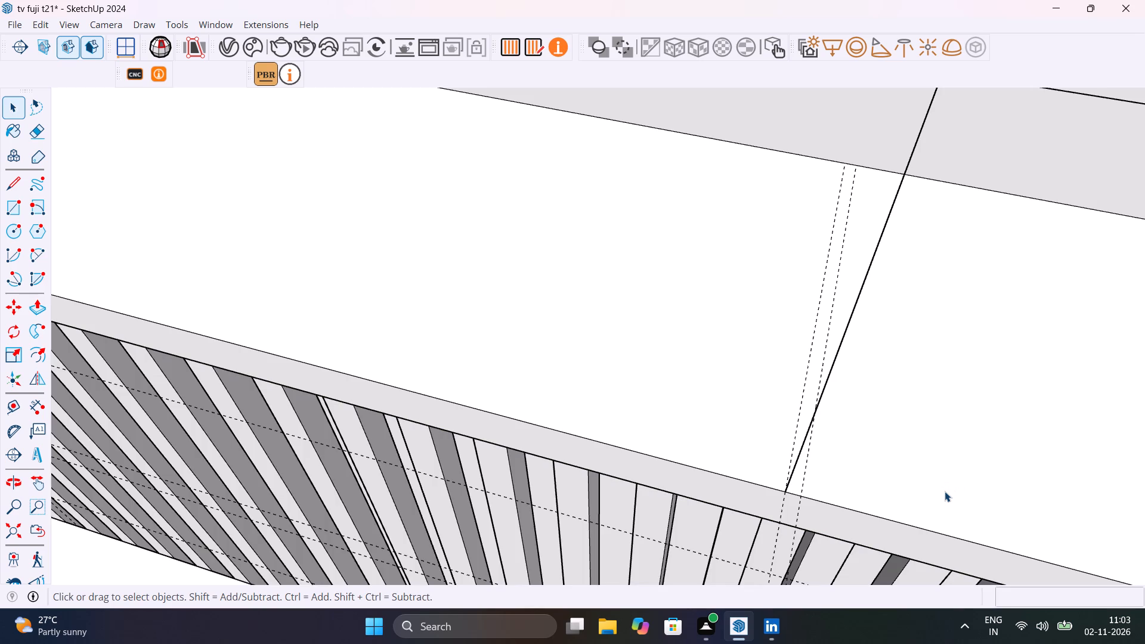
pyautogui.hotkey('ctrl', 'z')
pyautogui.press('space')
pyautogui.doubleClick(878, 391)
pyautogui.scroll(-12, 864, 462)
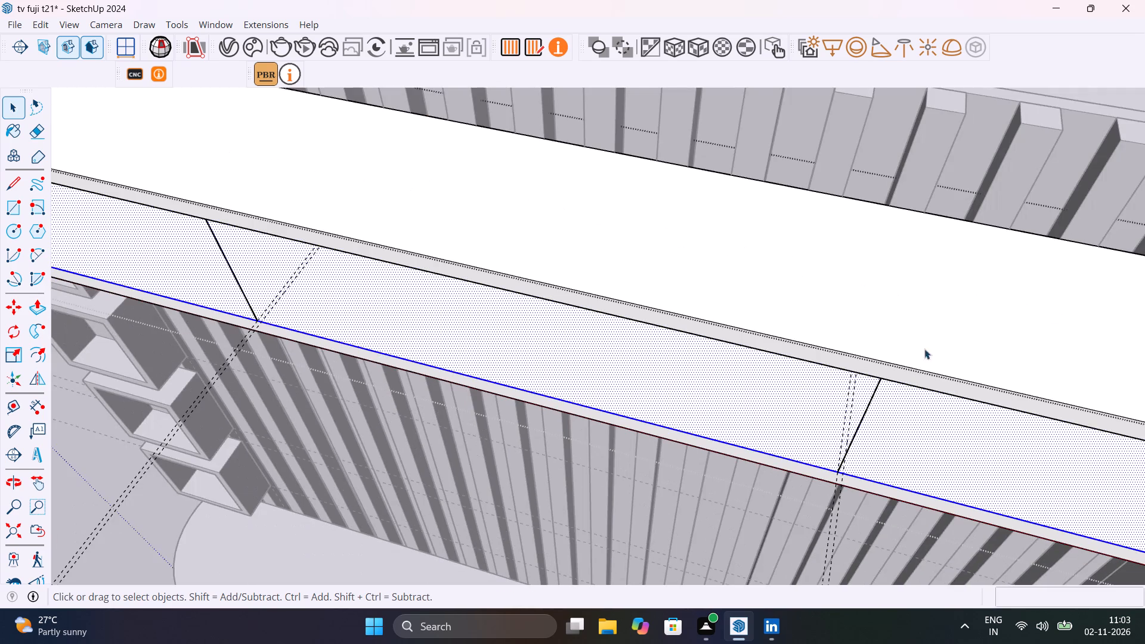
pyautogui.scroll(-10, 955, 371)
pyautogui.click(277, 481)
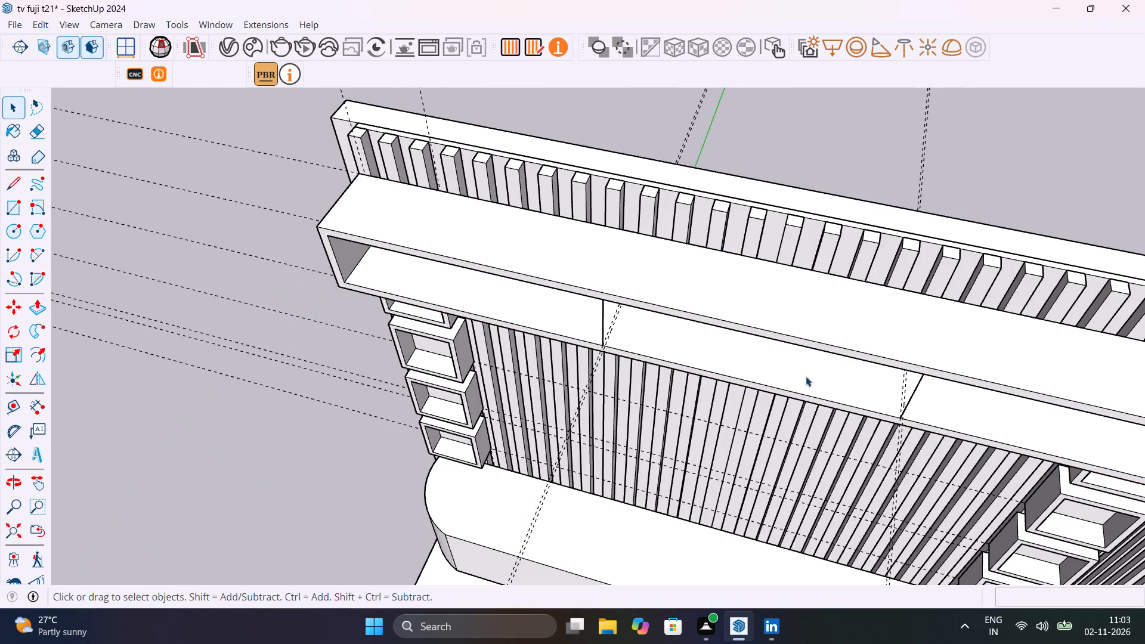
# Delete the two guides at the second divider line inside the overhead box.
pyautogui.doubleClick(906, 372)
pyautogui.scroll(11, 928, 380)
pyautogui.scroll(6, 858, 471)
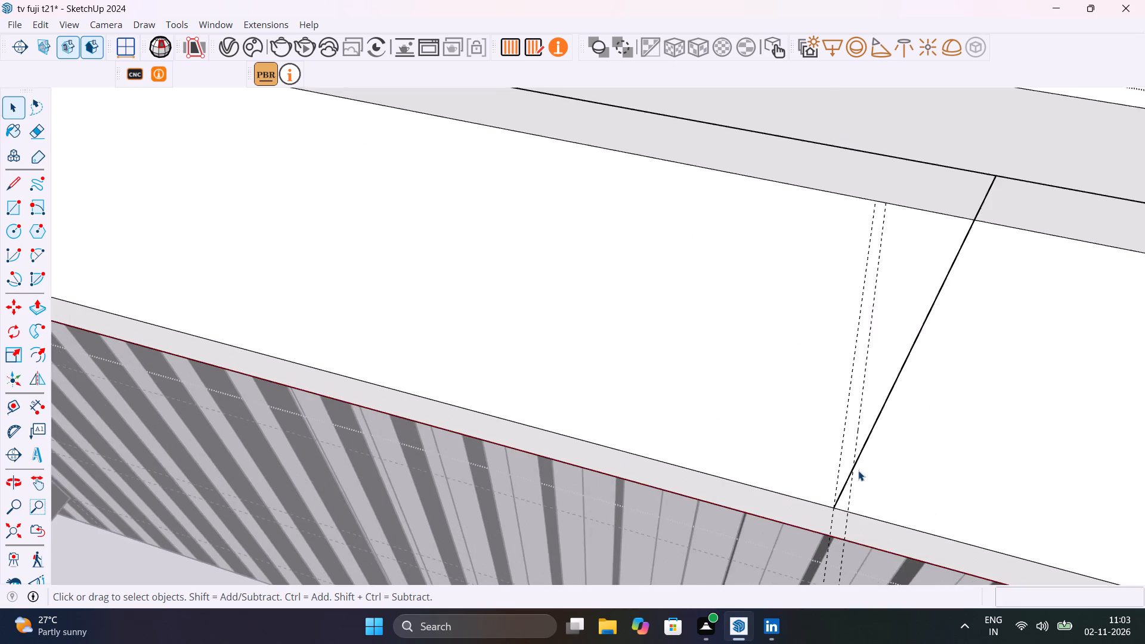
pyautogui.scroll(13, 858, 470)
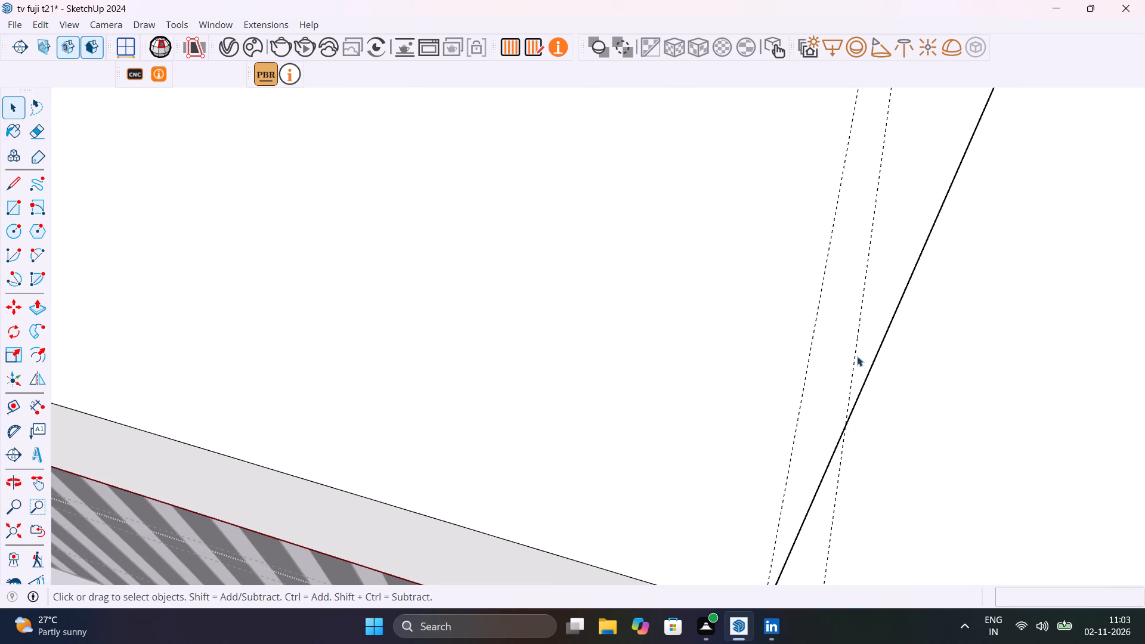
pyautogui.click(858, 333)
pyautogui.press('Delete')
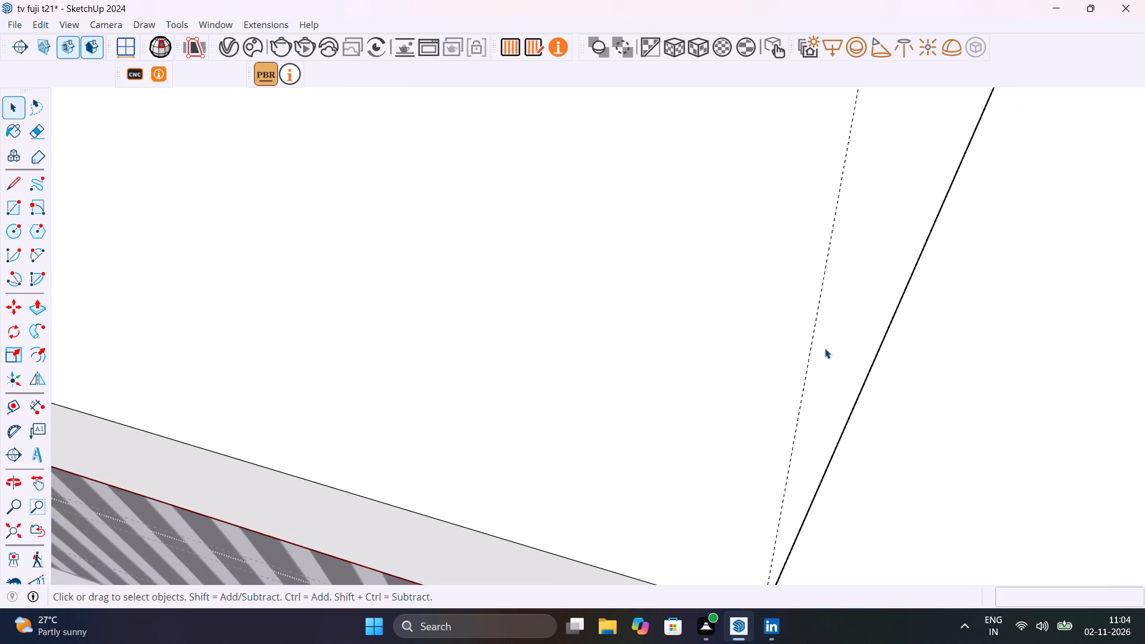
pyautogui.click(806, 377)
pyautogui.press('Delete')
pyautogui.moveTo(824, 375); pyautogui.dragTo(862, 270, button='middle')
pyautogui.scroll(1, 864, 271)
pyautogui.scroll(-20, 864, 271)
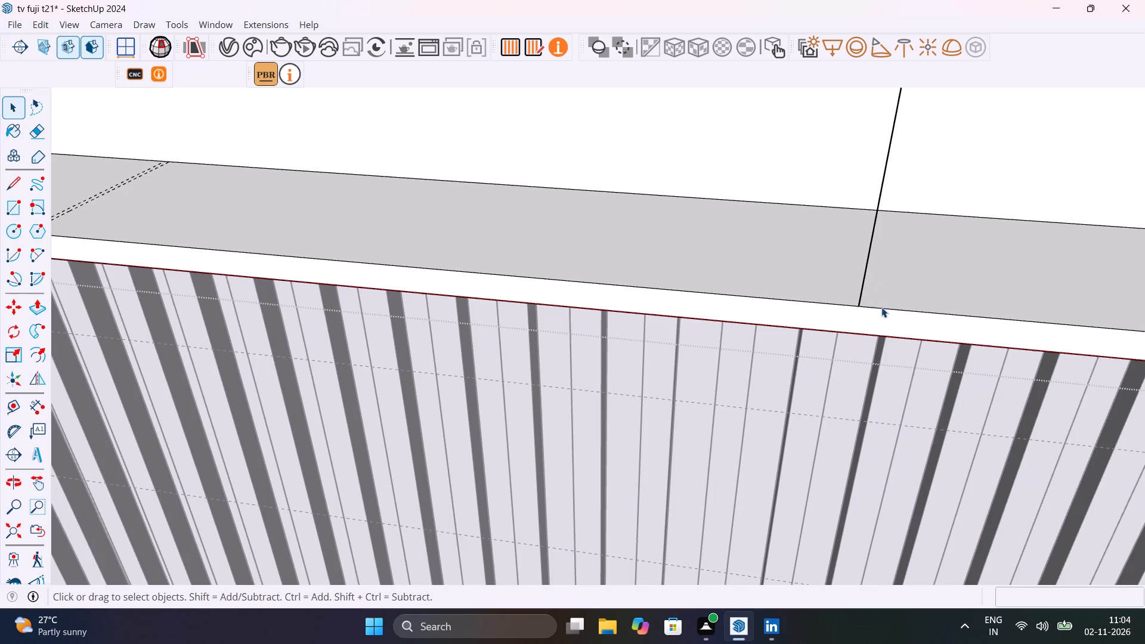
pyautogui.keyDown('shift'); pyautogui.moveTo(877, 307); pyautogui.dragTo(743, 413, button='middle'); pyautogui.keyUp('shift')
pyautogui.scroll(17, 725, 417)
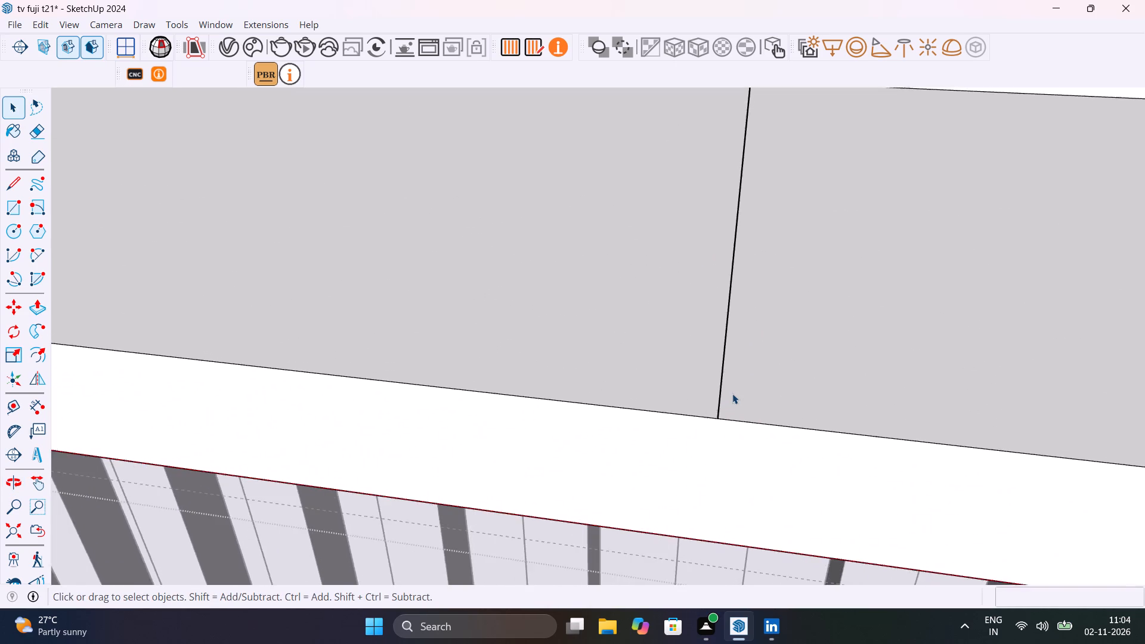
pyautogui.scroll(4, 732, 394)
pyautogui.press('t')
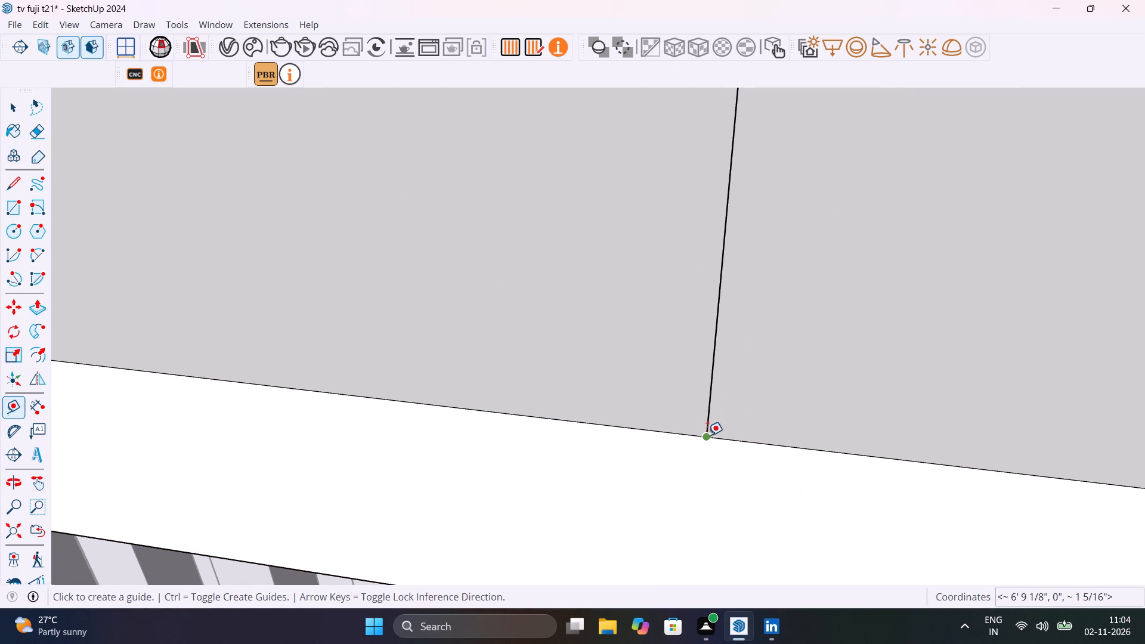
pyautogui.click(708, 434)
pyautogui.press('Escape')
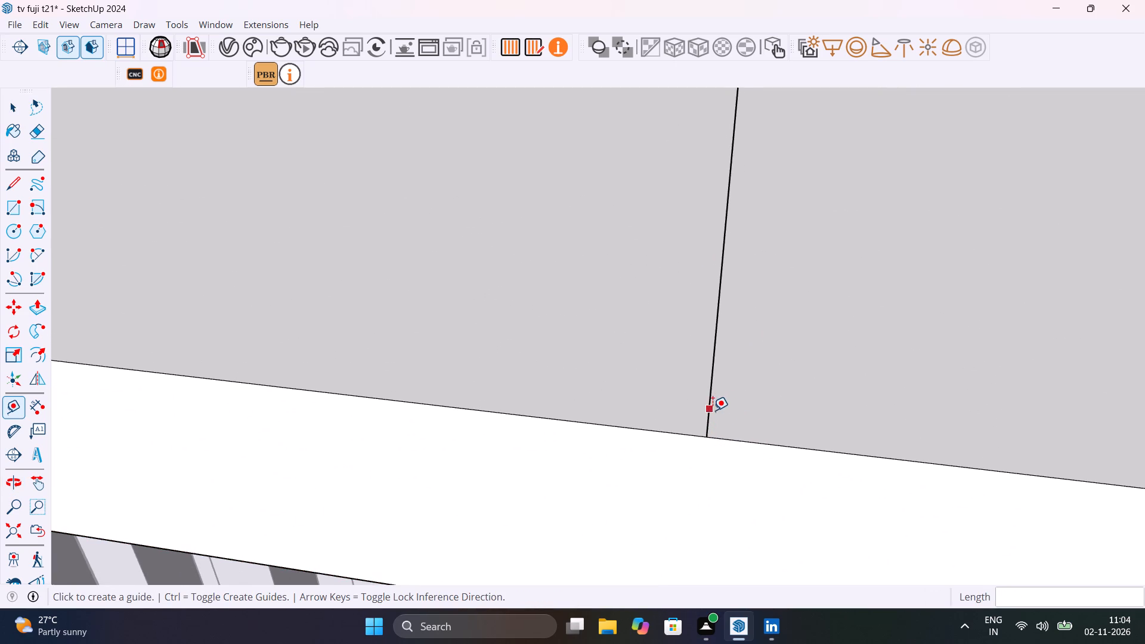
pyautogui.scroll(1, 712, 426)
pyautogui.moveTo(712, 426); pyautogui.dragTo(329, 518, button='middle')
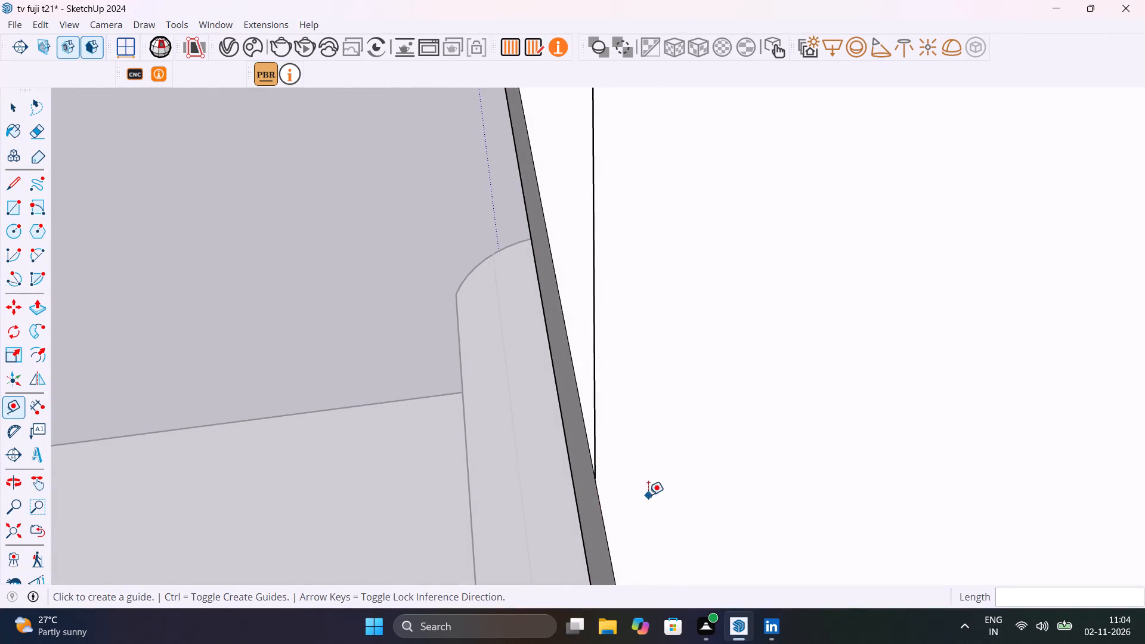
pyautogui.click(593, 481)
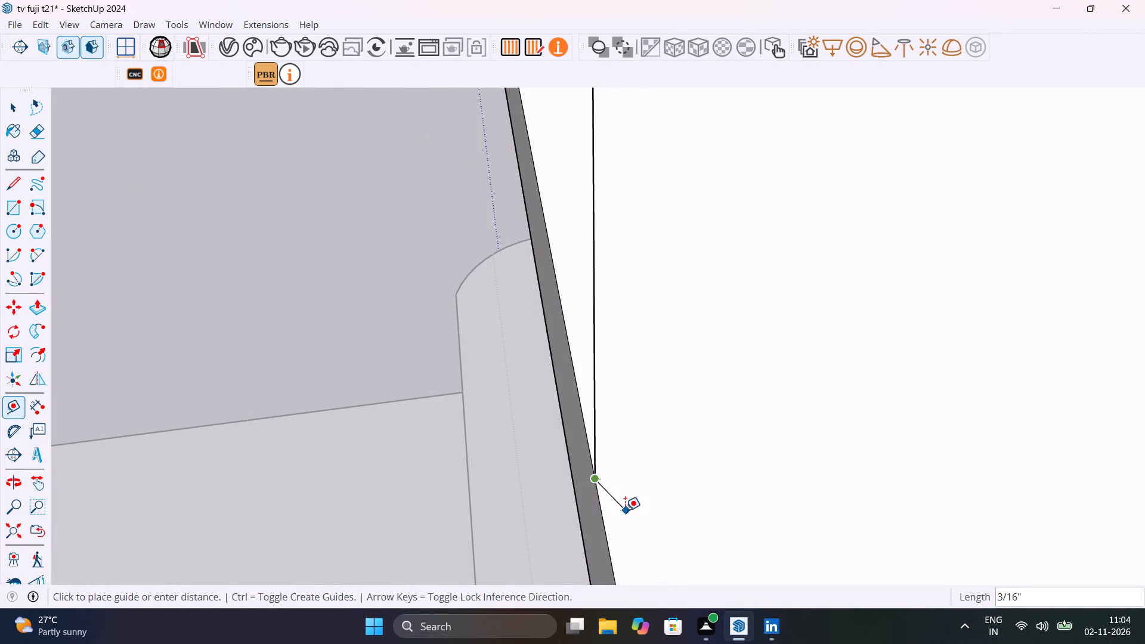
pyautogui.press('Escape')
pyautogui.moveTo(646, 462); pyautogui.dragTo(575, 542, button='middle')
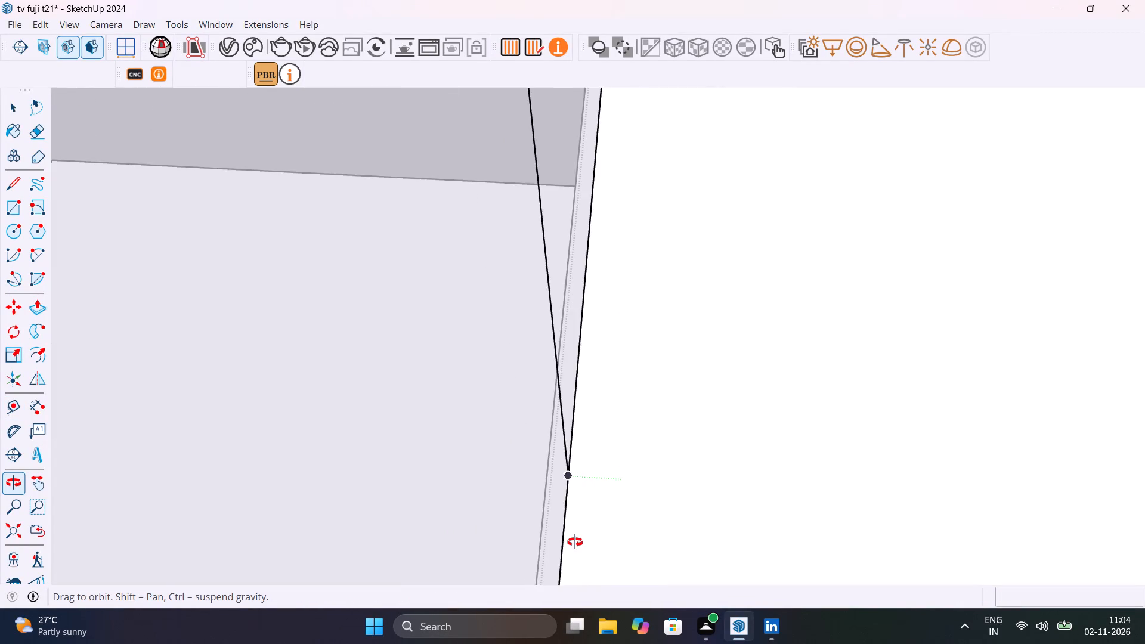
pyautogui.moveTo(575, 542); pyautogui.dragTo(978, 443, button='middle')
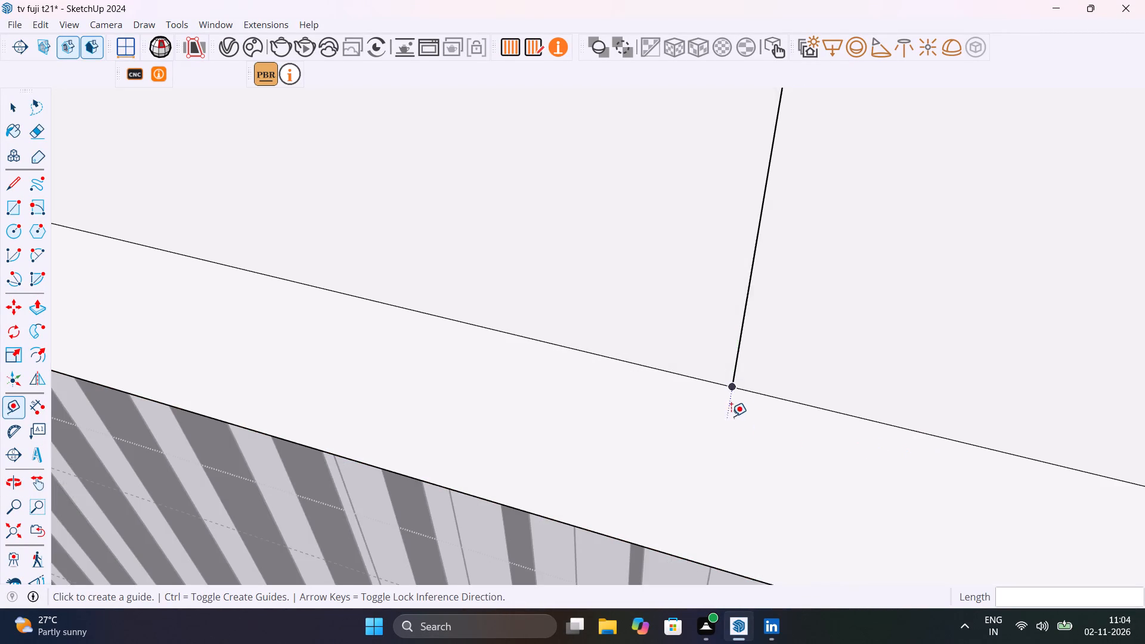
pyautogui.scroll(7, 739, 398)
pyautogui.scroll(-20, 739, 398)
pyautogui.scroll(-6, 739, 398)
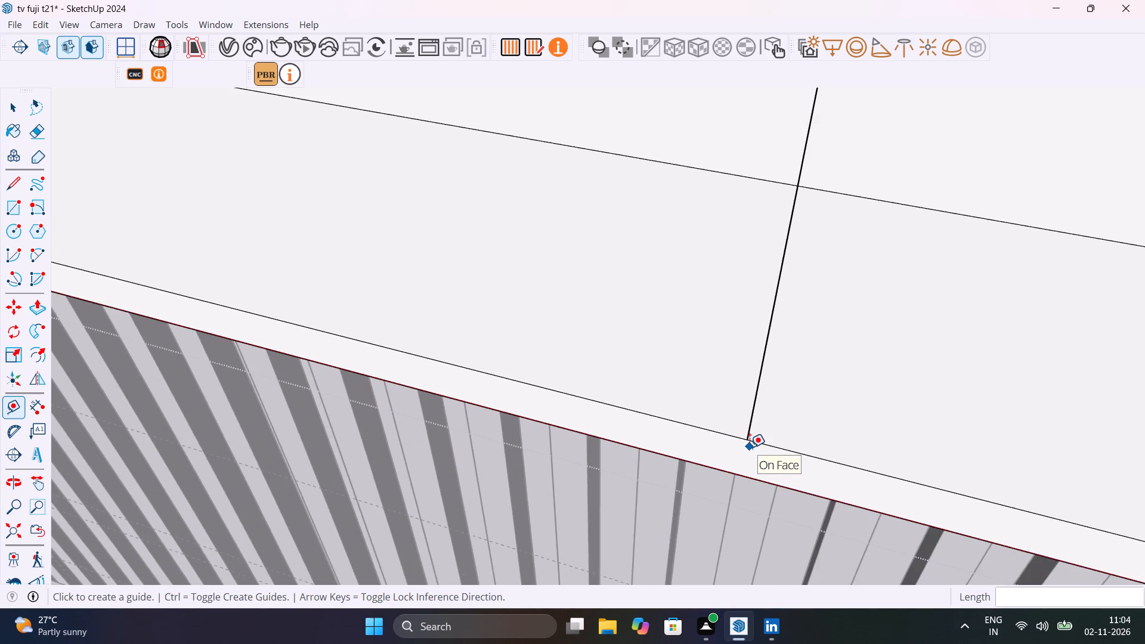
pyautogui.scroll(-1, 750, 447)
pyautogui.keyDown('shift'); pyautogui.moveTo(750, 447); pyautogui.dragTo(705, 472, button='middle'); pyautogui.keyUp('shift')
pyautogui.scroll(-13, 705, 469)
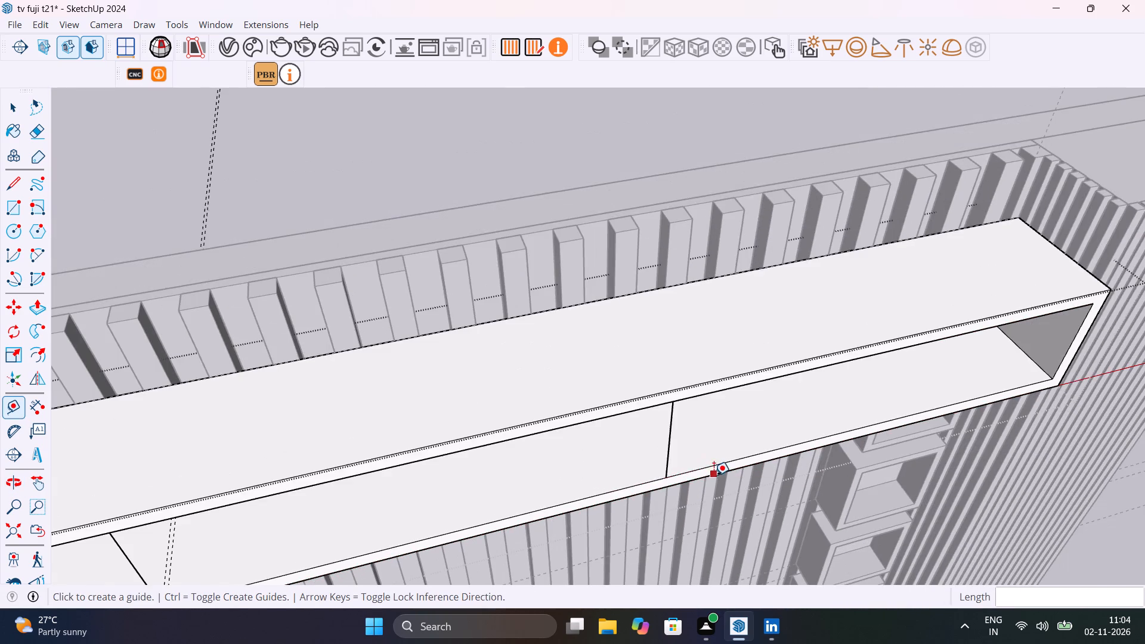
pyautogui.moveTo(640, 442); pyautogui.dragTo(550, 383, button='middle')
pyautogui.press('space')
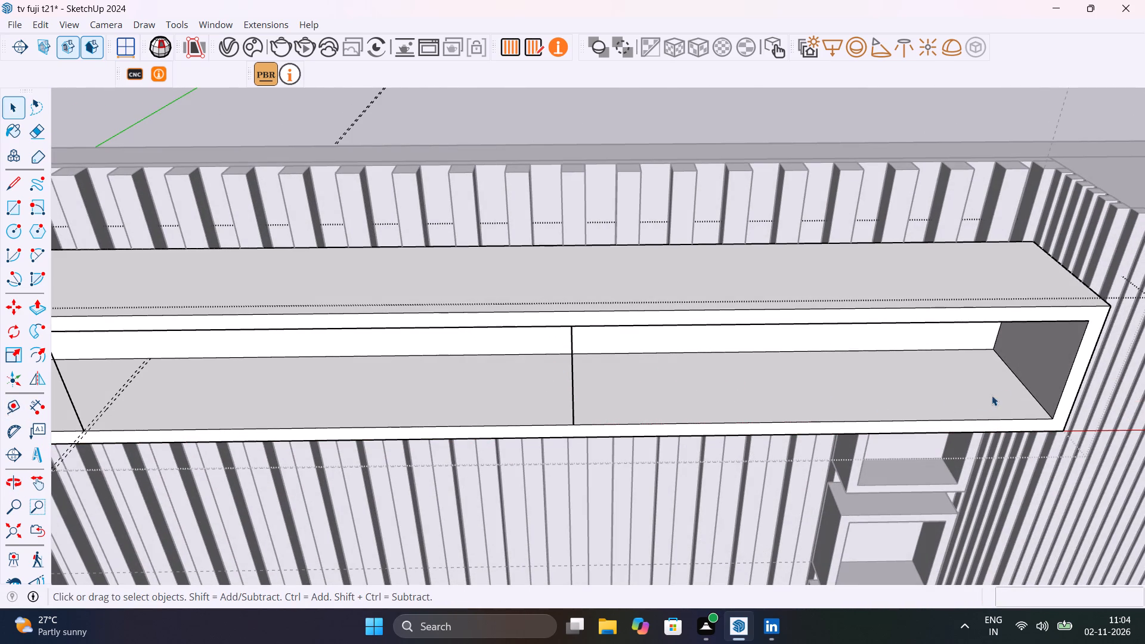
# Copy the right-end edge of the overhead box's inner floor to the base of the second divider line.
pyautogui.click(1033, 395)
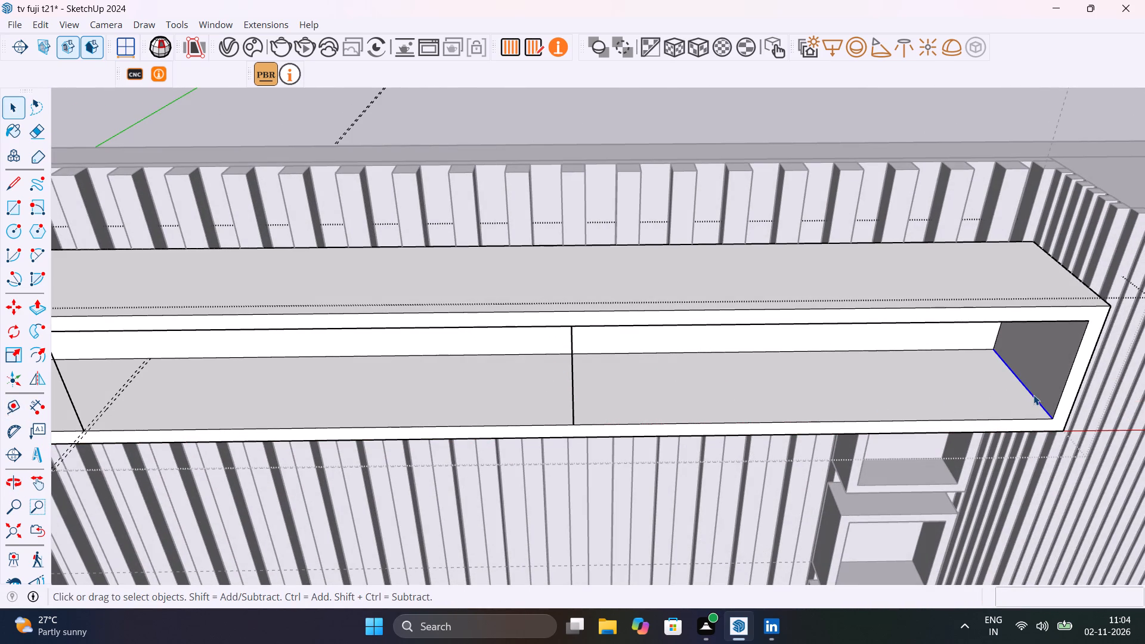
pyautogui.press('m')
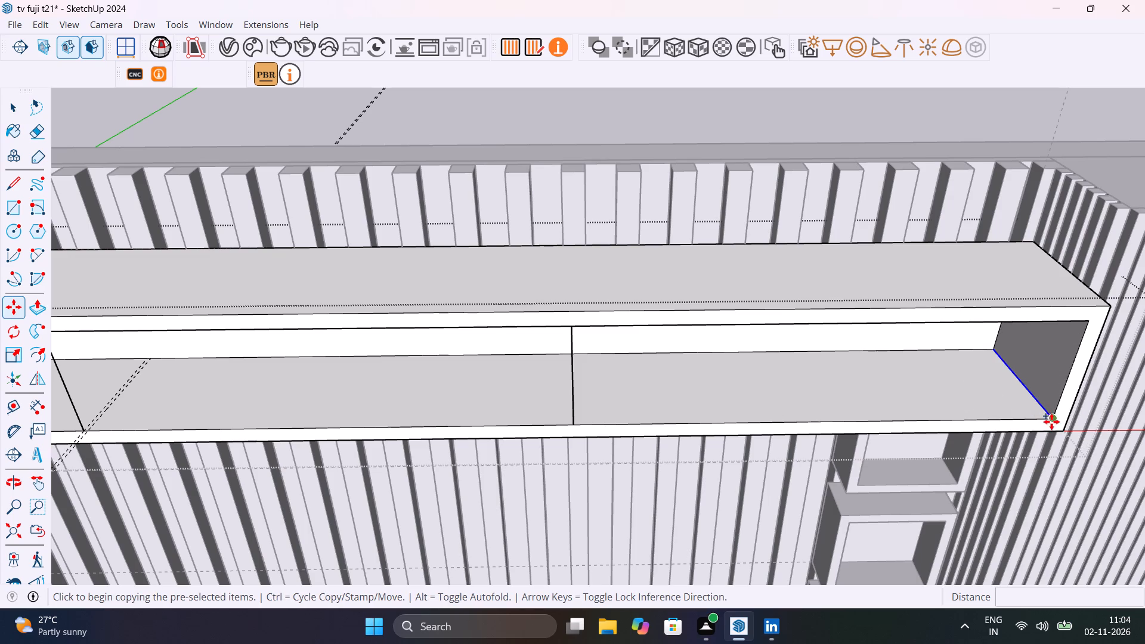
pyautogui.click(1054, 421)
pyautogui.scroll(2, 575, 427)
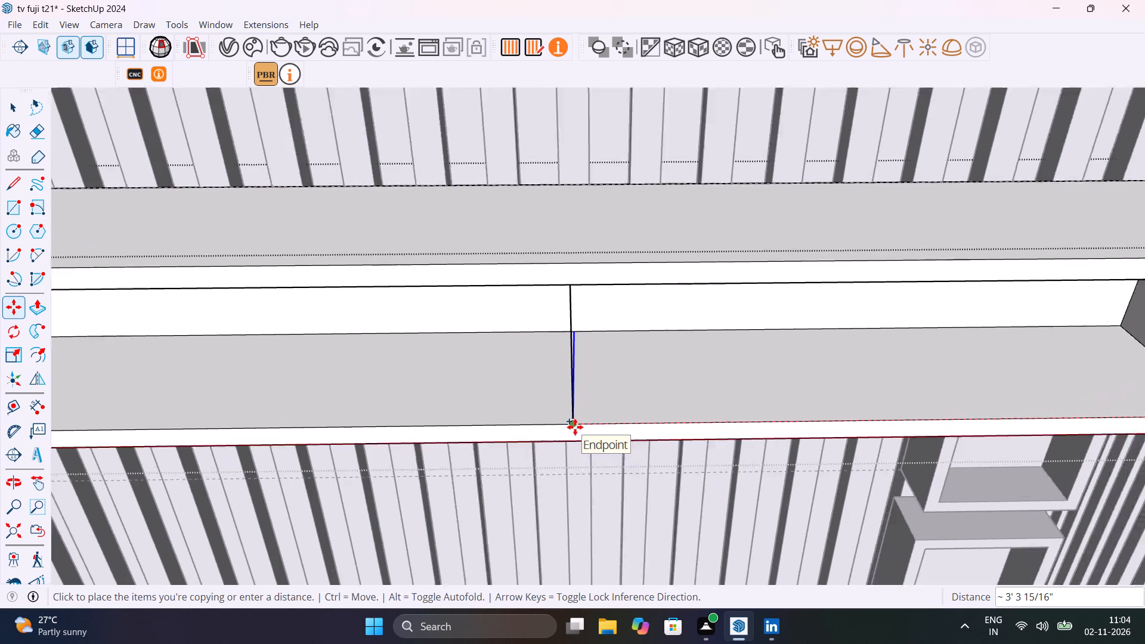
pyautogui.scroll(11, 575, 427)
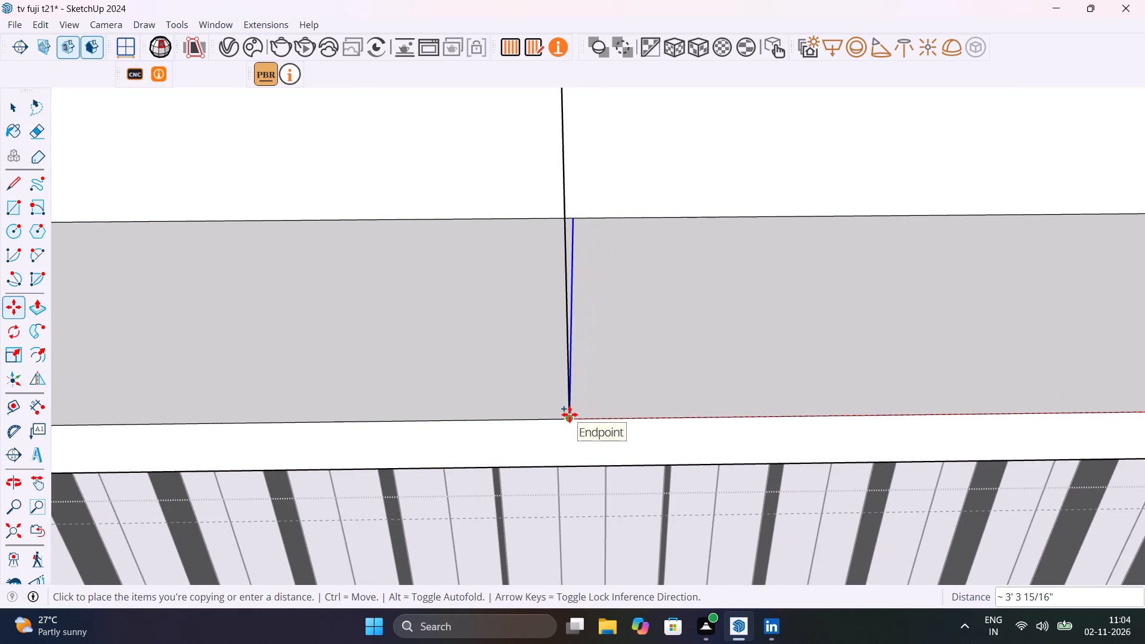
pyautogui.click(570, 414)
# Copy the floor line at the second divider to the base of the first divider line inside the overhead box.
pyautogui.moveTo(593, 420); pyautogui.dragTo(552, 416, button='middle')
pyautogui.click(564, 412)
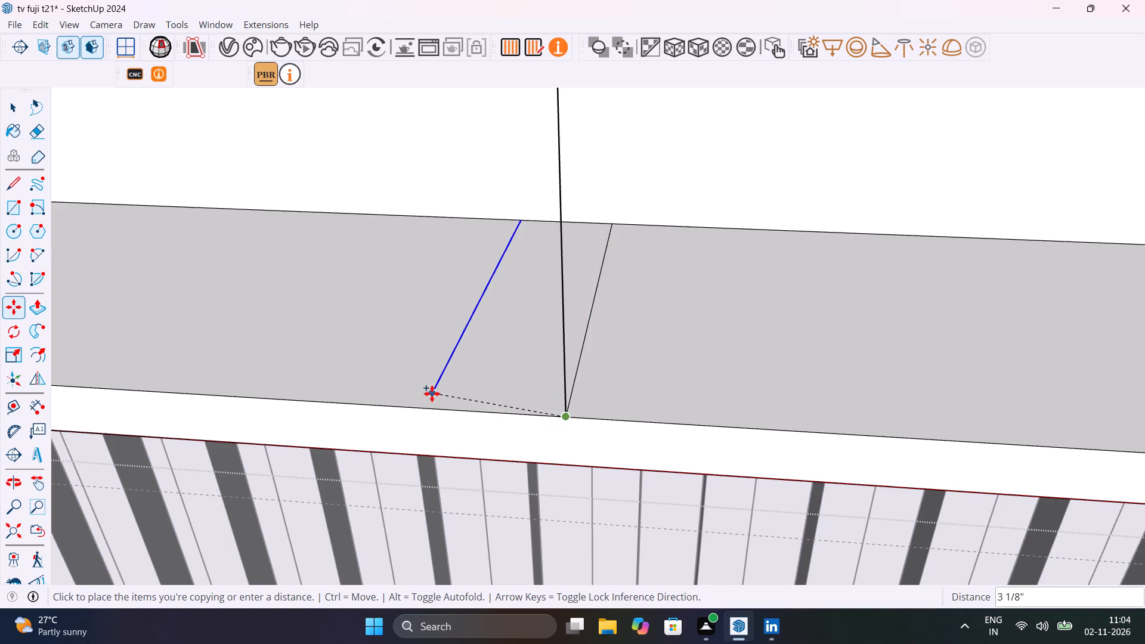
pyautogui.scroll(-14, 432, 394)
pyautogui.keyDown('shift'); pyautogui.moveTo(403, 387); pyautogui.dragTo(1003, 412, button='middle'); pyautogui.keyUp('shift')
pyautogui.scroll(2, 602, 392)
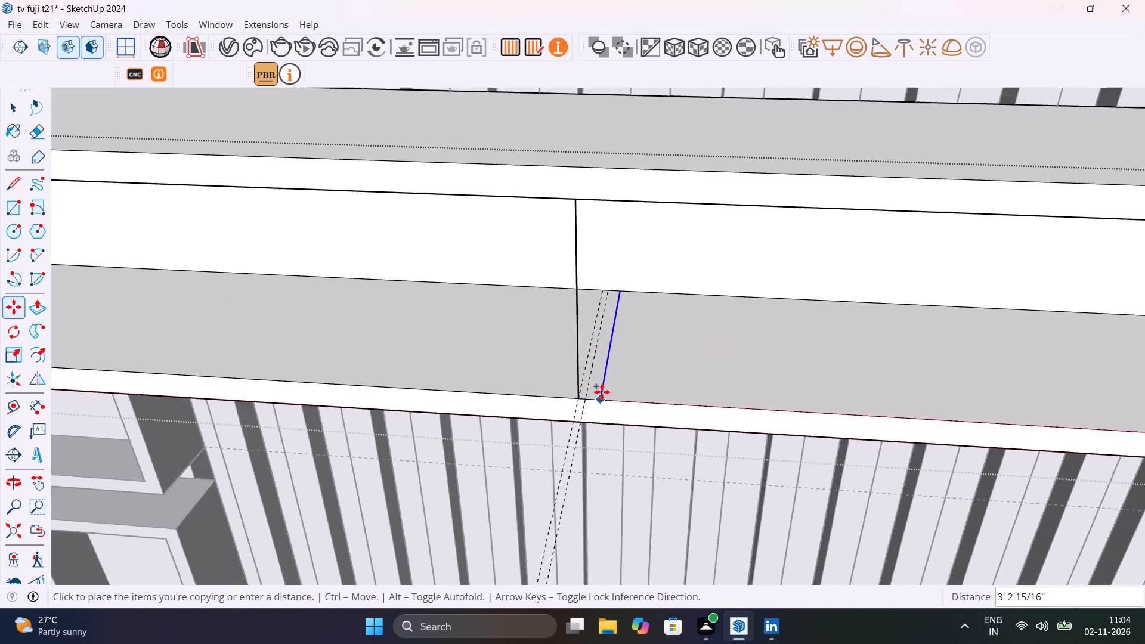
pyautogui.scroll(20, 602, 392)
pyautogui.scroll(9, 602, 392)
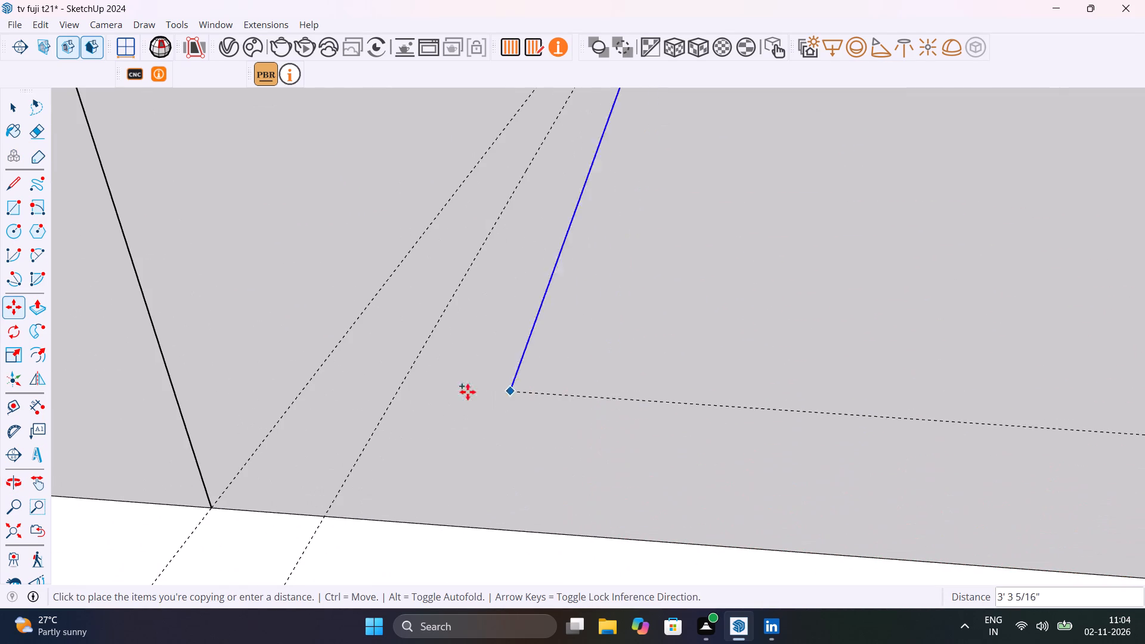
pyautogui.click(209, 506)
pyautogui.press('space')
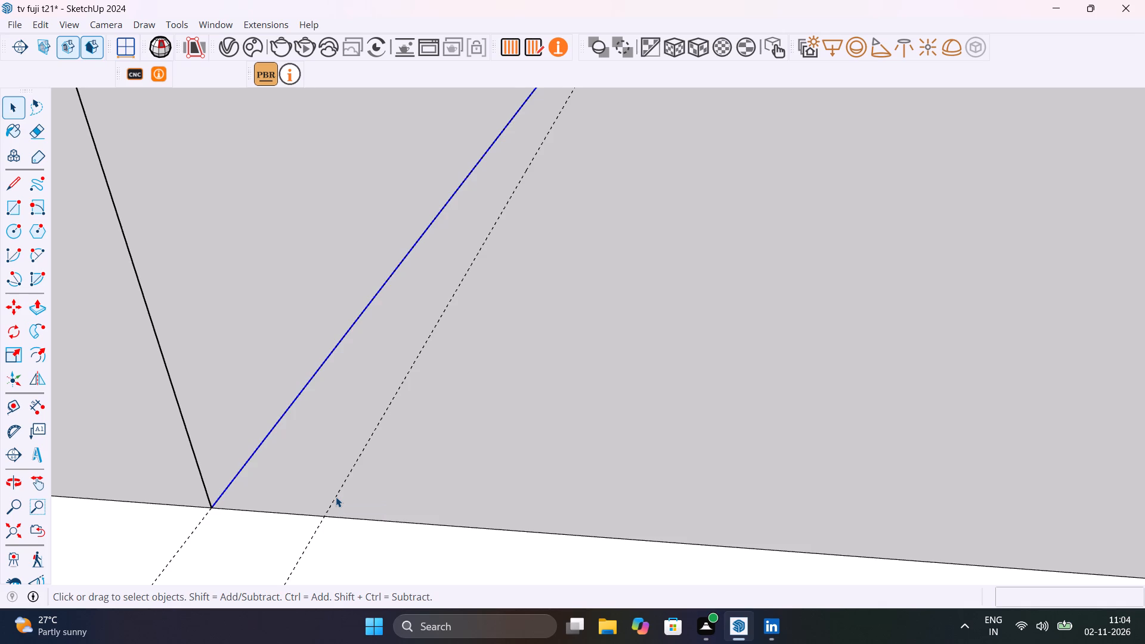
# Delete the offset guide to the right of the first divider's floor line.
pyautogui.click(336, 497)
pyautogui.press('Delete')
# Place a guide 4mm to the right of the first divider's floor line and another 8mm to the left of that guide.
pyautogui.scroll(-19, 342, 491)
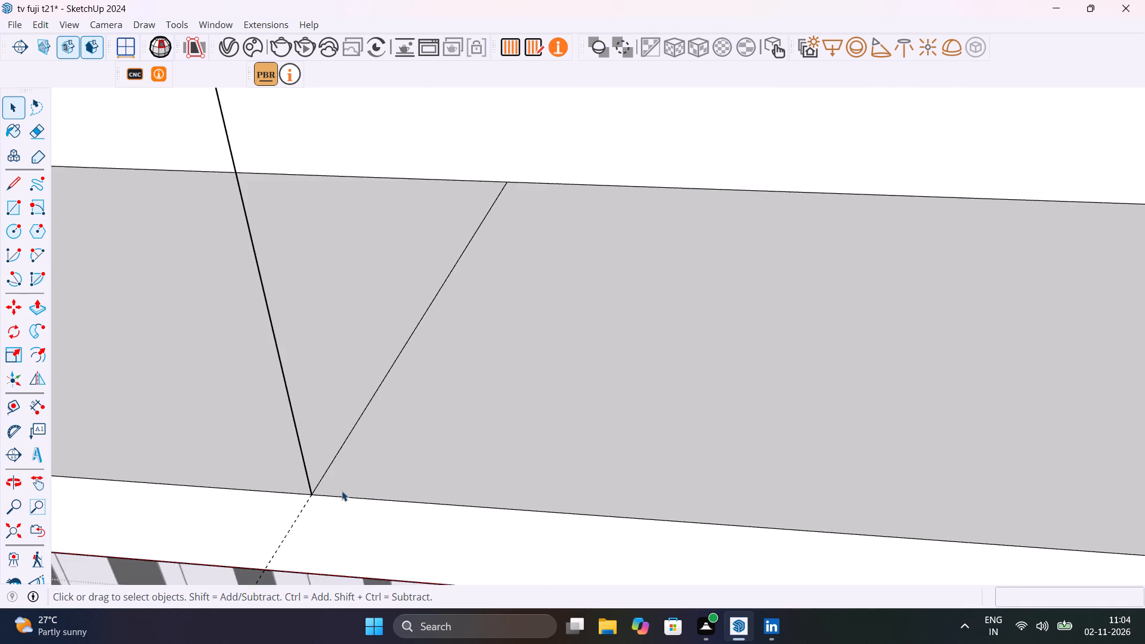
pyautogui.scroll(-5, 342, 491)
pyautogui.keyDown('shift'); pyautogui.moveTo(354, 438); pyautogui.dragTo(569, 438, button='middle'); pyautogui.keyUp('shift')
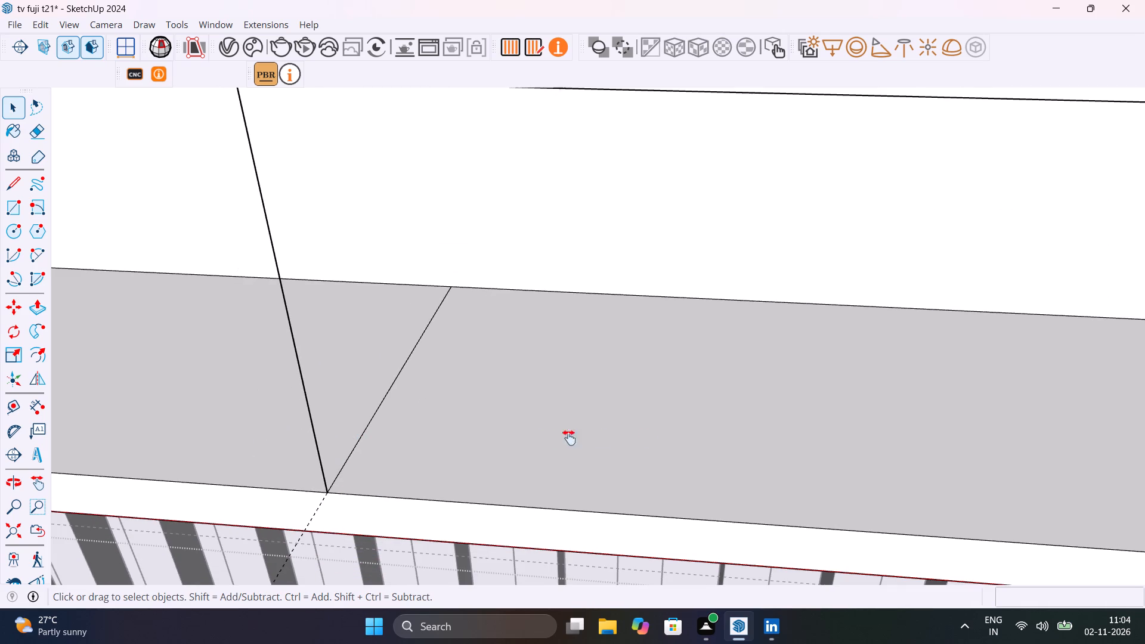
pyautogui.keyDown('shift'); pyautogui.moveTo(569, 438); pyautogui.dragTo(684, 442, button='middle'); pyautogui.keyUp('shift')
pyautogui.scroll(6, 684, 438)
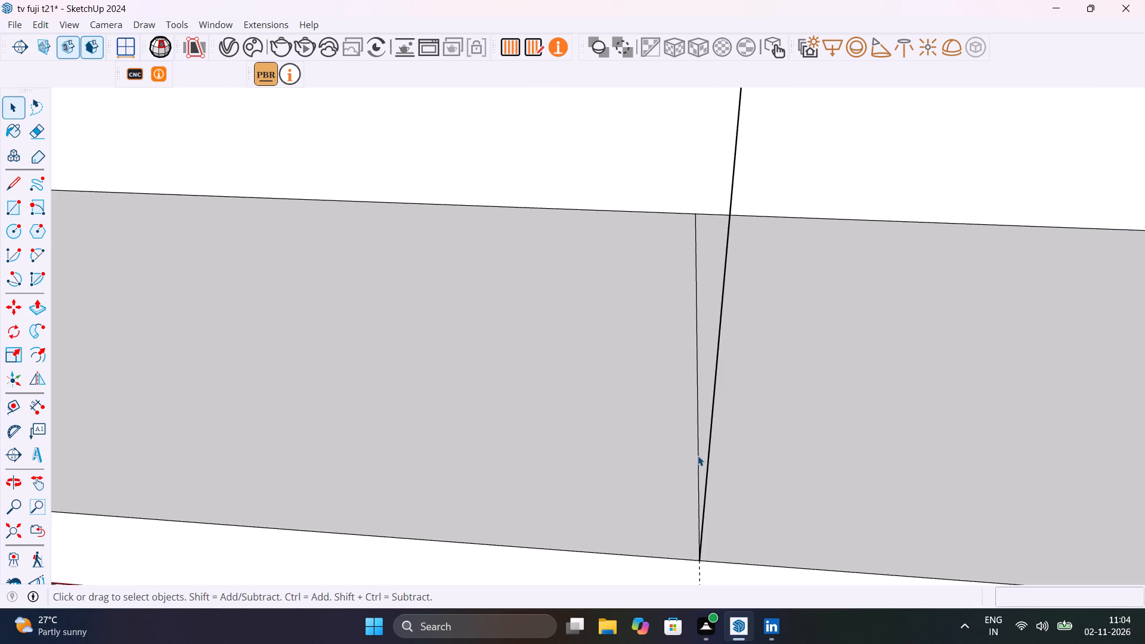
pyautogui.press('t')
pyautogui.moveTo(725, 438); pyautogui.dragTo(456, 504, button='middle')
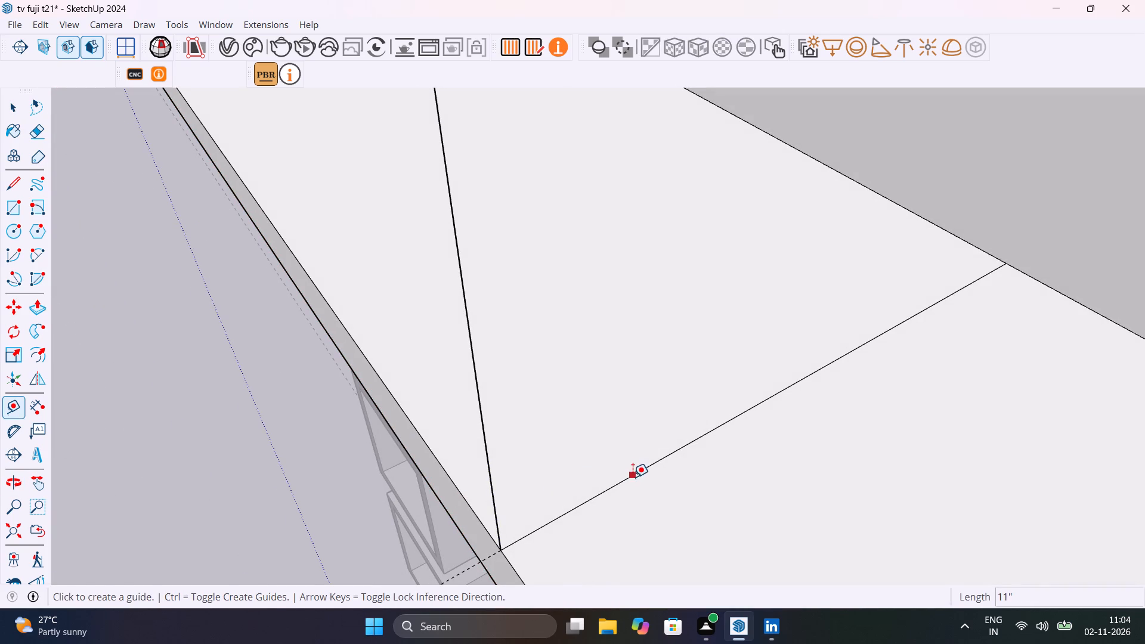
pyautogui.click(633, 477)
pyautogui.press('4')
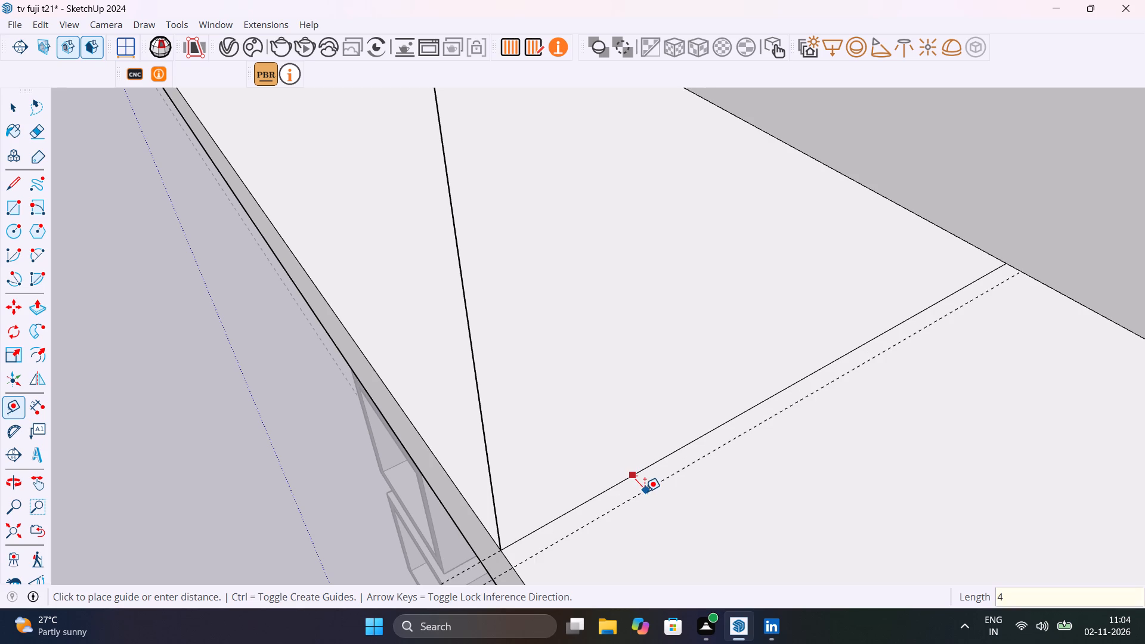
pyautogui.write('mm')
pyautogui.press('Return')
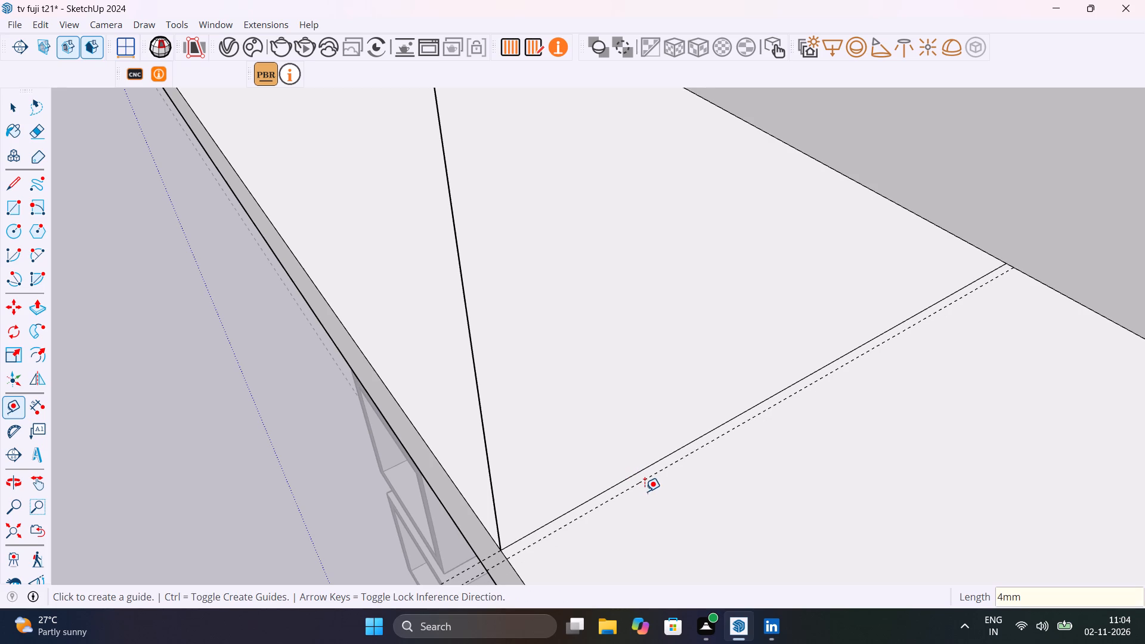
pyautogui.scroll(6, 645, 491)
pyautogui.click(650, 468)
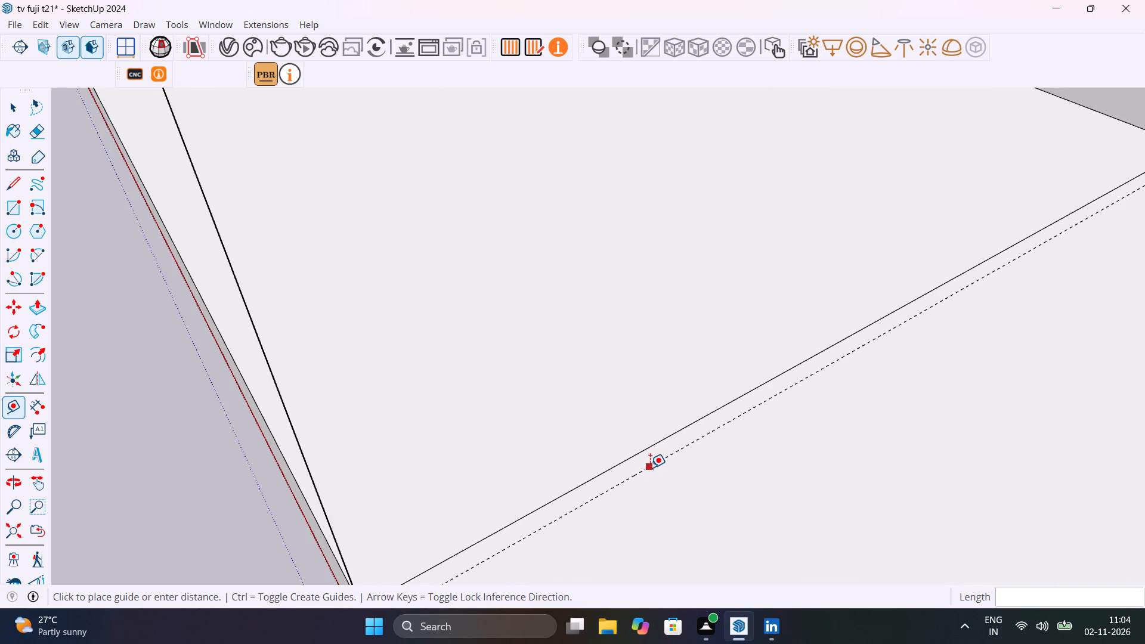
pyautogui.write('8mm')
pyautogui.press('Return')
pyautogui.press('space')
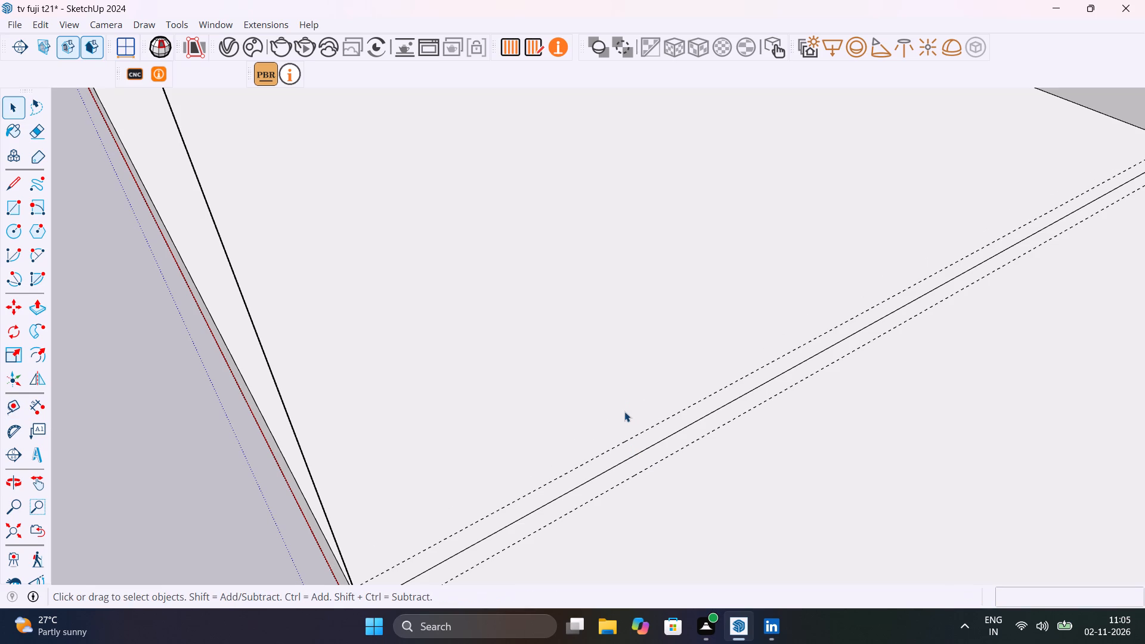
# Delete the centre floor line at the first divider and the guide coinciding with it.
pyautogui.click(653, 445)
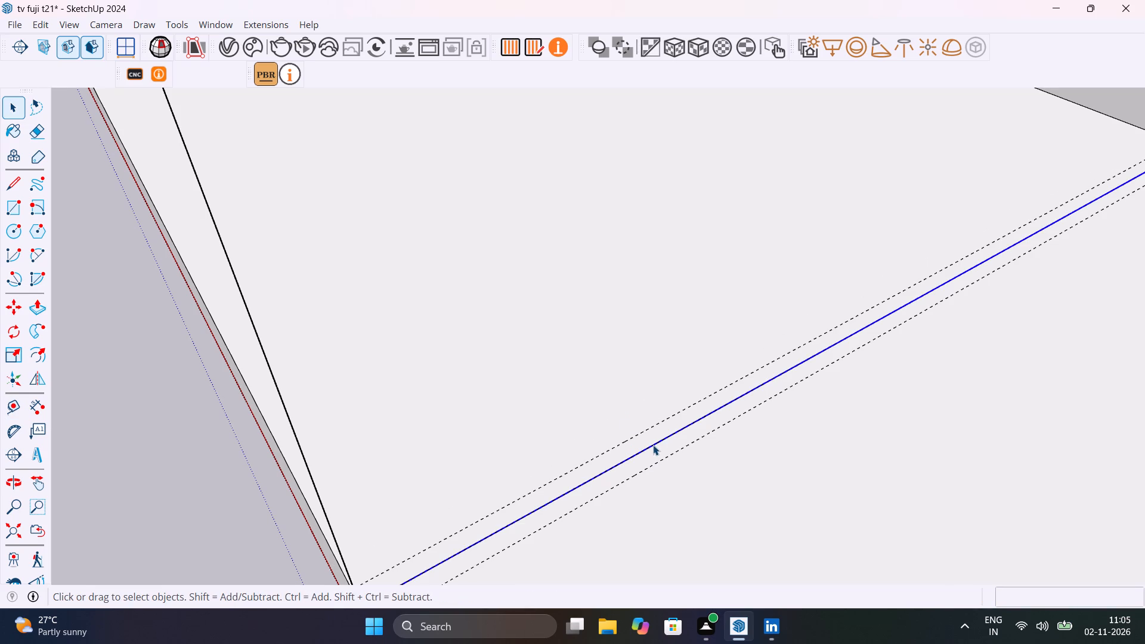
pyautogui.press('Delete')
pyautogui.click(653, 445)
pyautogui.press('Delete')
pyautogui.scroll(-18, 654, 442)
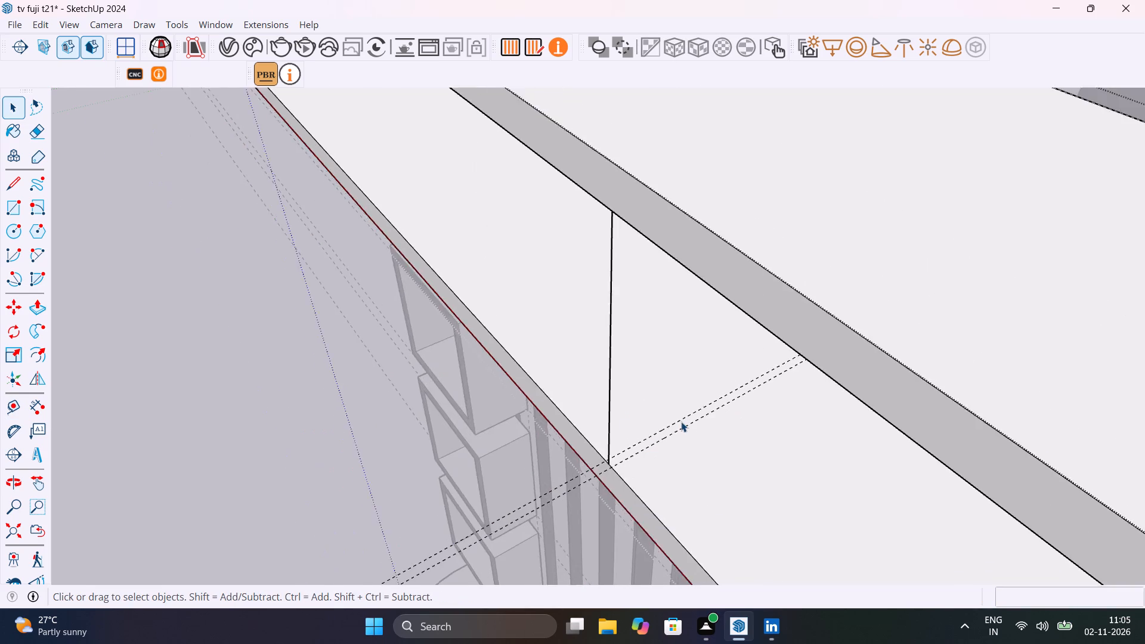
# Place a guide 4mm to the right of the second divider's floor line and another 8mm to the left of that guide.
pyautogui.scroll(-4, 681, 422)
pyautogui.keyDown('shift'); pyautogui.moveTo(776, 493); pyautogui.dragTo(364, 363, button='middle'); pyautogui.keyUp('shift')
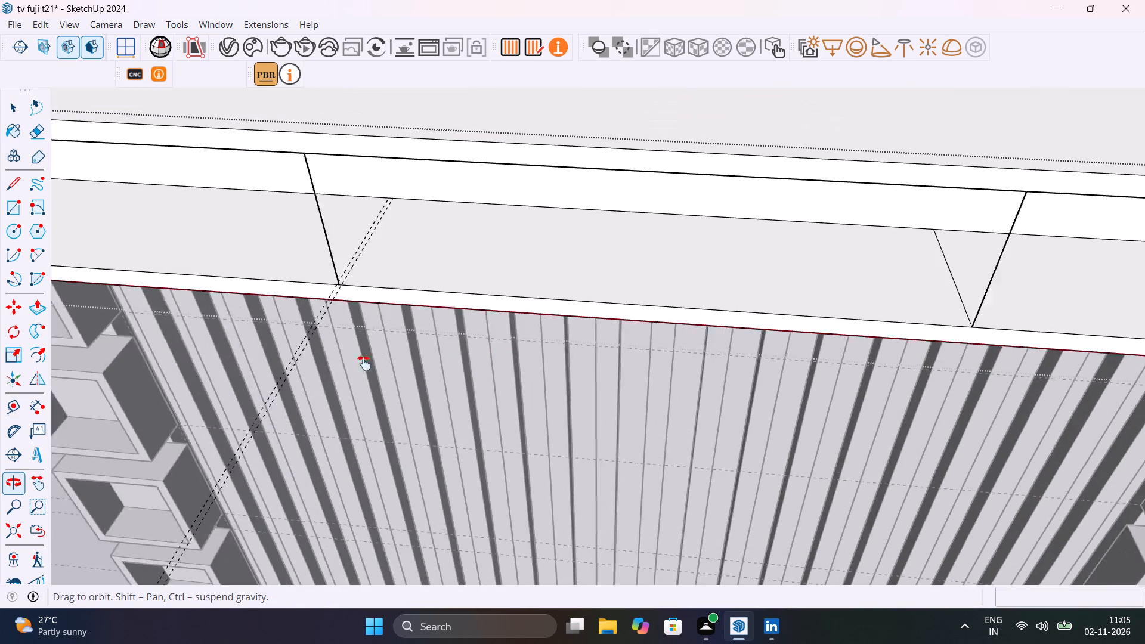
pyautogui.keyDown('shift'); pyautogui.moveTo(364, 363); pyautogui.dragTo(385, 348, button='middle'); pyautogui.keyUp('shift')
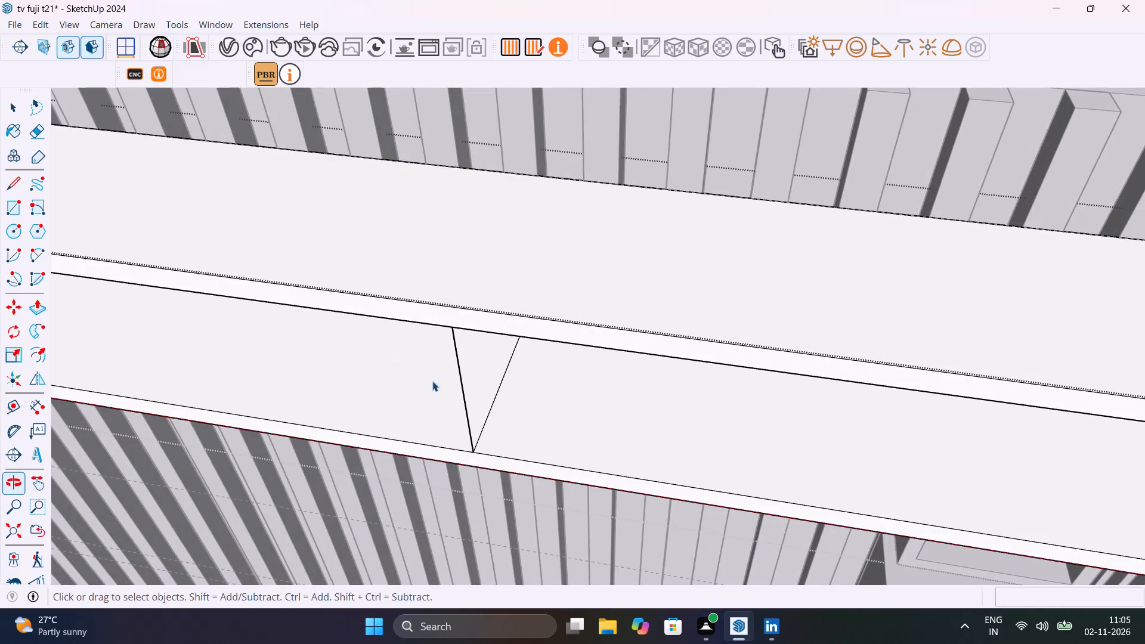
pyautogui.scroll(12, 481, 401)
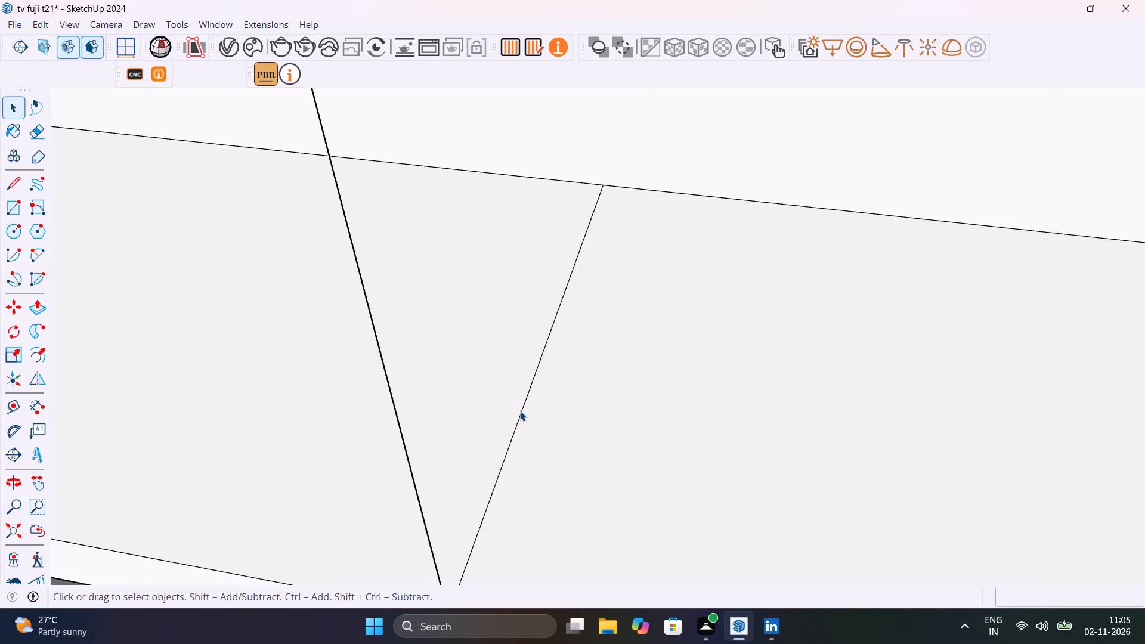
pyautogui.press('t')
pyautogui.click(520, 411)
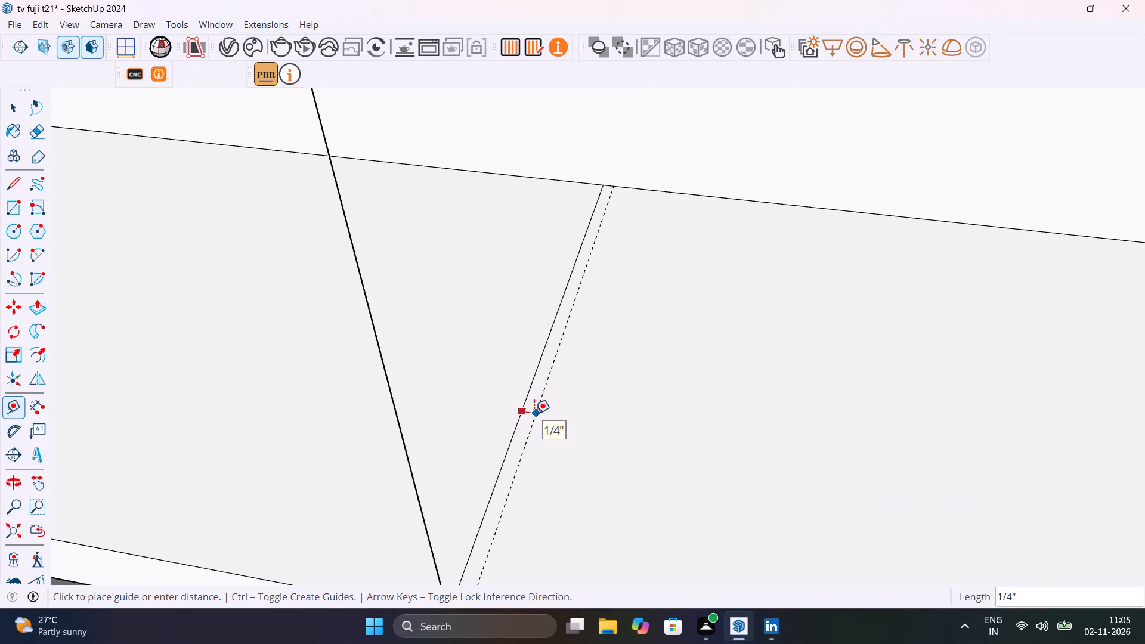
pyautogui.write('4mm')
pyautogui.press('Return')
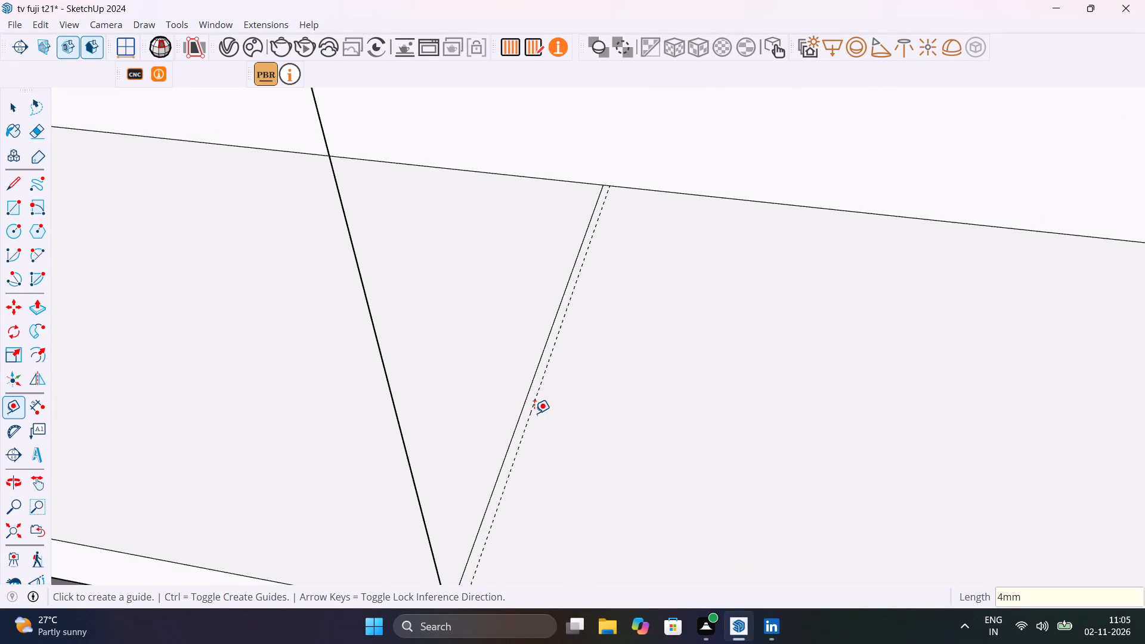
pyautogui.scroll(9, 534, 413)
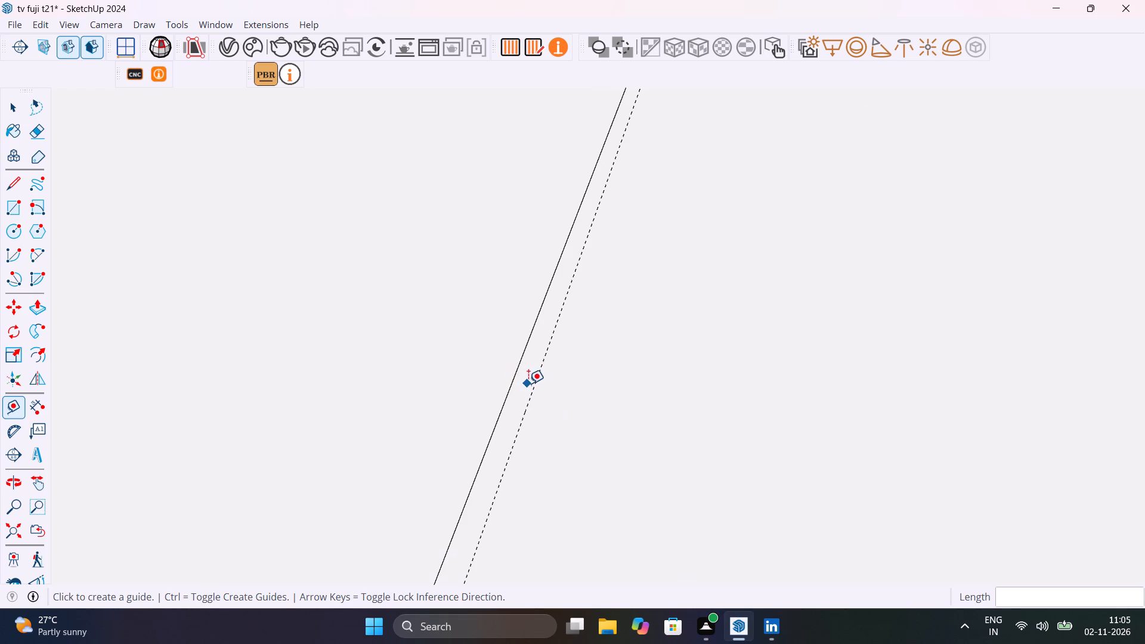
pyautogui.click(536, 389)
pyautogui.write('8mm')
pyautogui.press('Return')
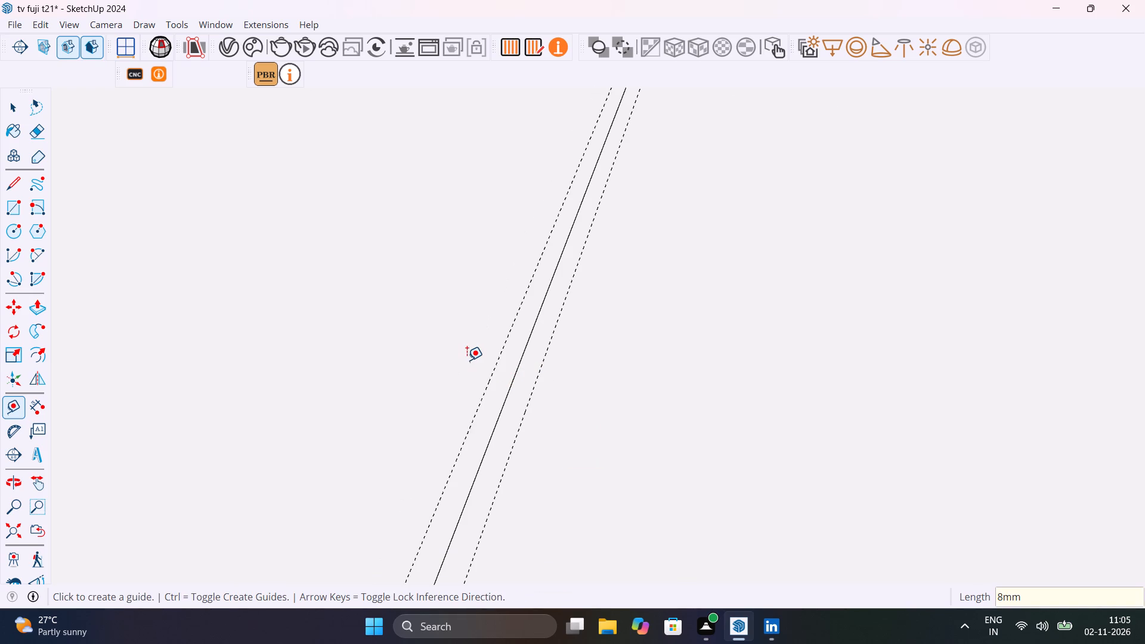
# Save the model.
pyautogui.hotkey('ctrl', 's')
# Delete the centre floor line between the two guides at the second divider.
pyautogui.press('space')
pyautogui.click(507, 395)
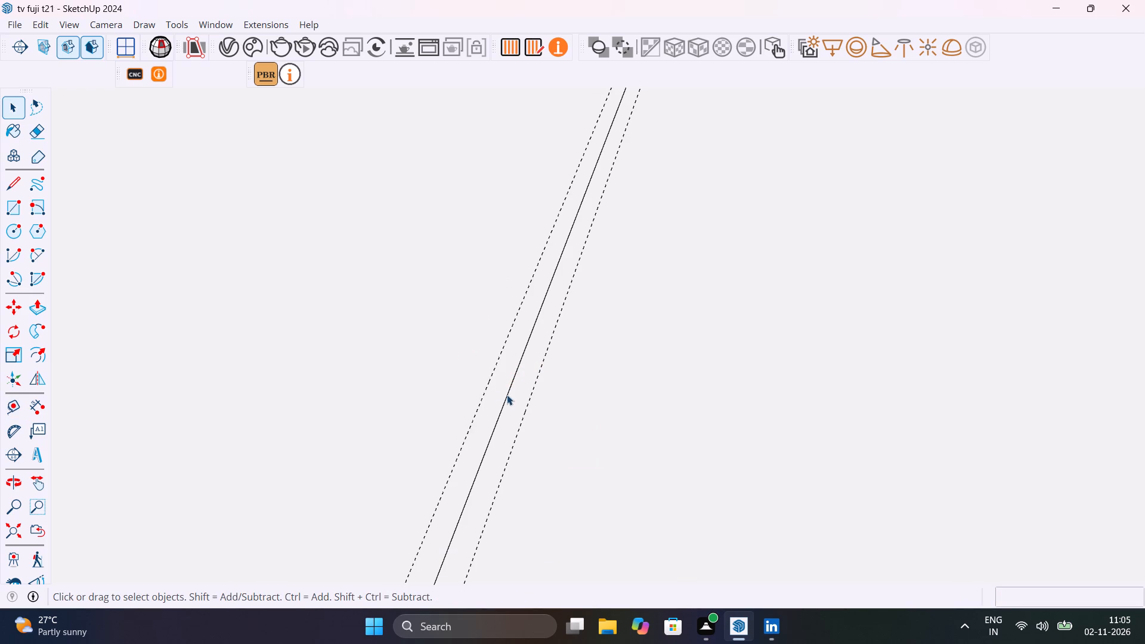
pyautogui.press('Delete')
# Draw a rectangle about 5/16" by 11" between the second divider's guides, from the floor's back edge to its front edge.
pyautogui.scroll(-10, 509, 401)
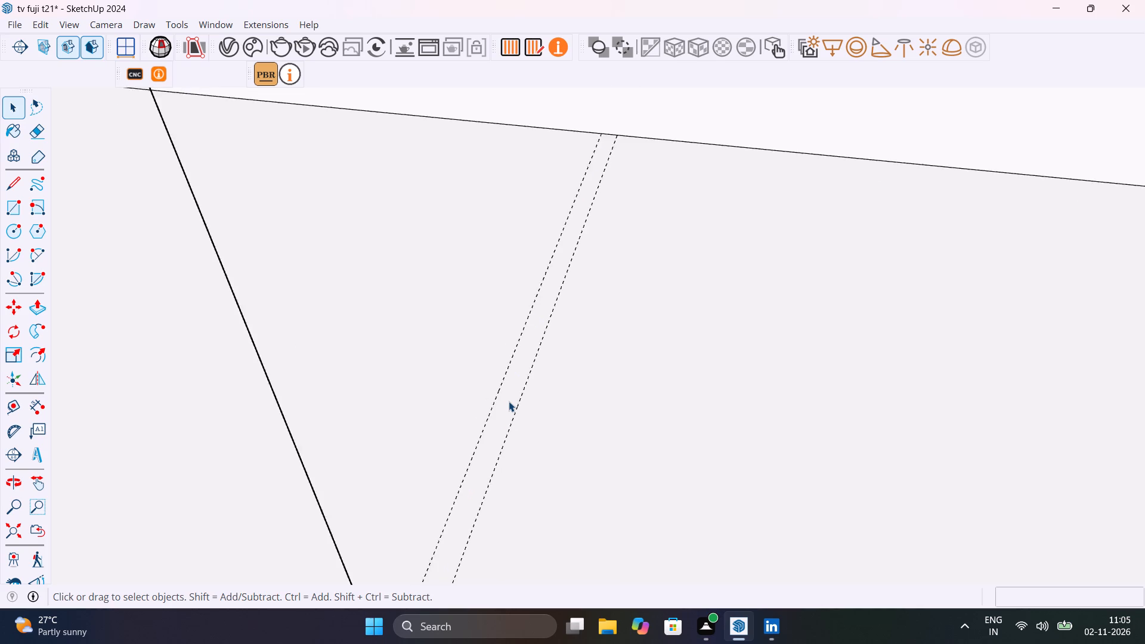
pyautogui.scroll(-4, 509, 401)
pyautogui.moveTo(530, 408); pyautogui.dragTo(327, 312, button='middle')
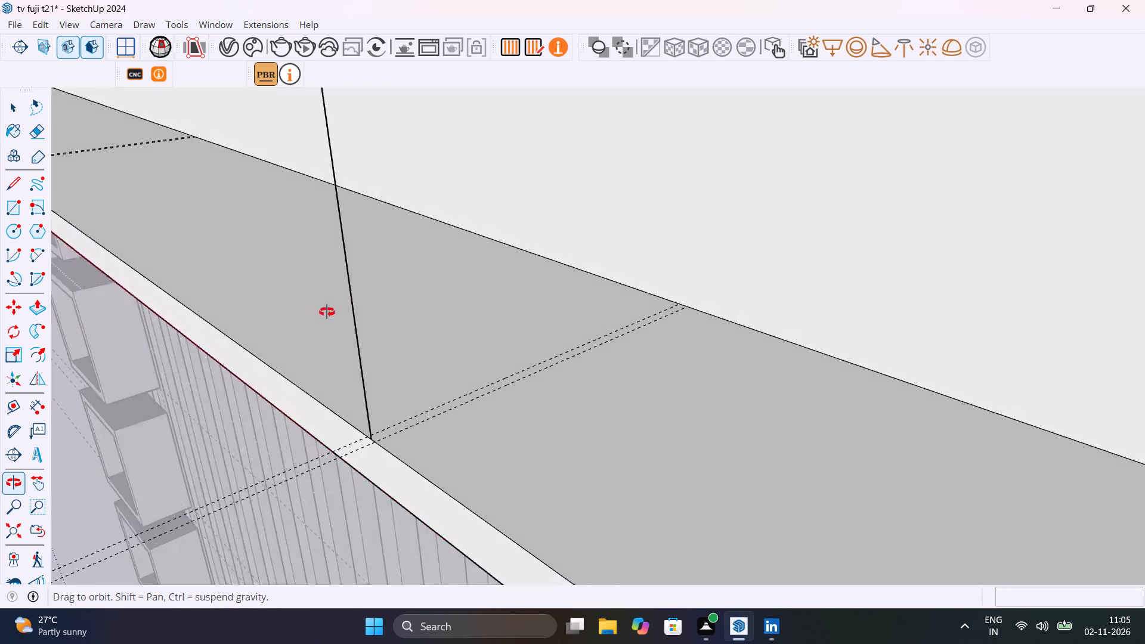
pyautogui.moveTo(327, 312); pyautogui.dragTo(568, 387, button='middle')
pyautogui.press('r')
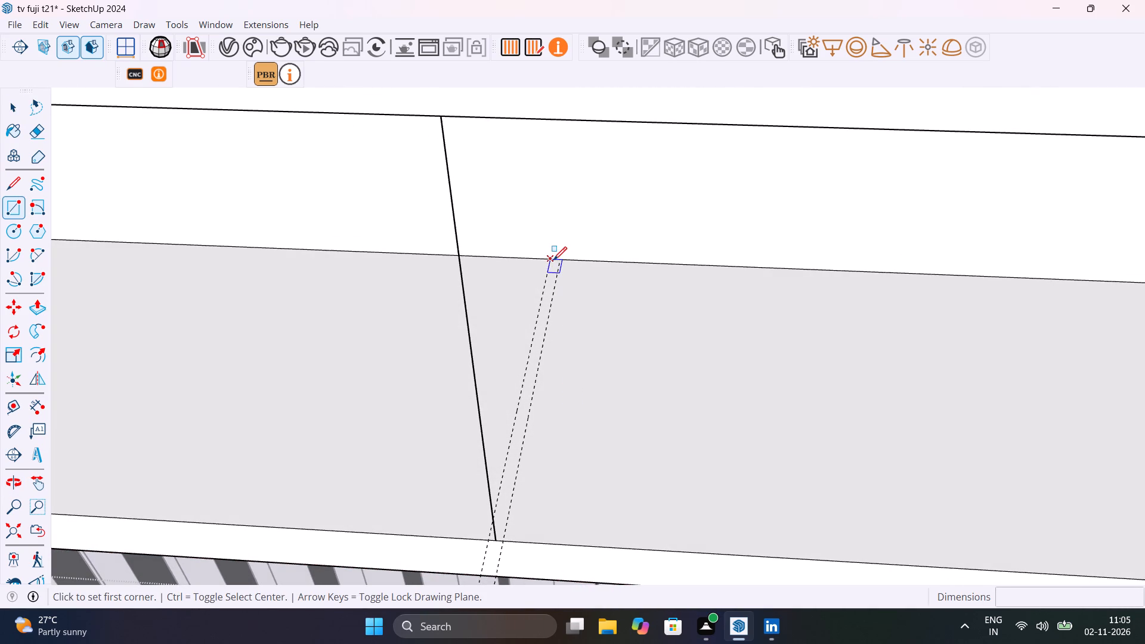
pyautogui.click(553, 259)
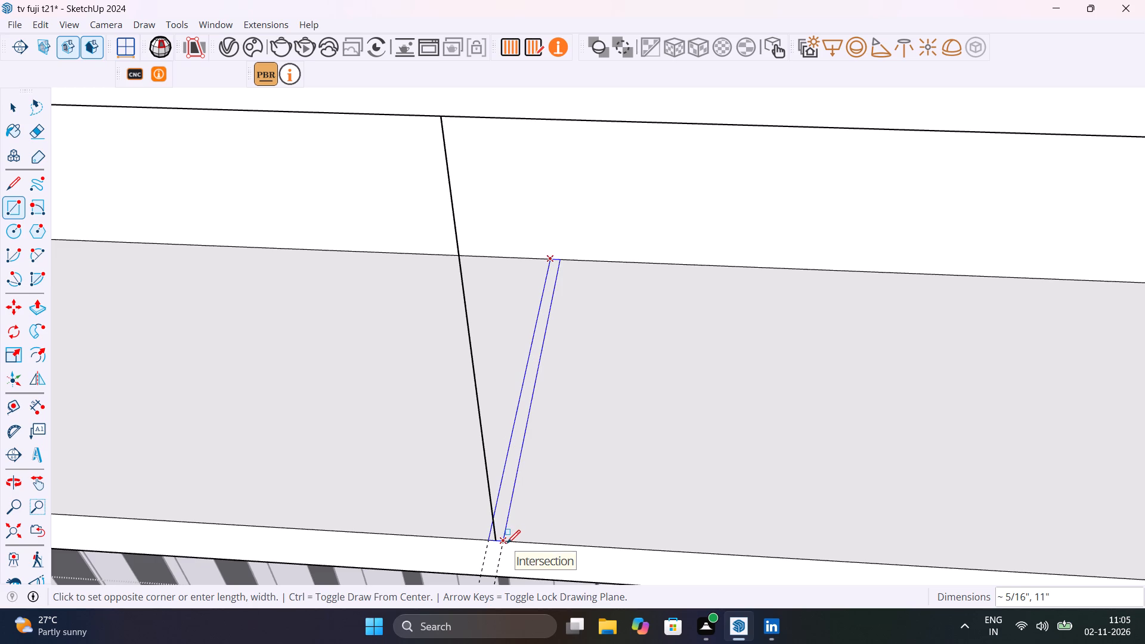
pyautogui.click(507, 543)
# Delete the faces closing the overhead box's front opening on both sides of the second divider line.
pyautogui.scroll(-12, 555, 499)
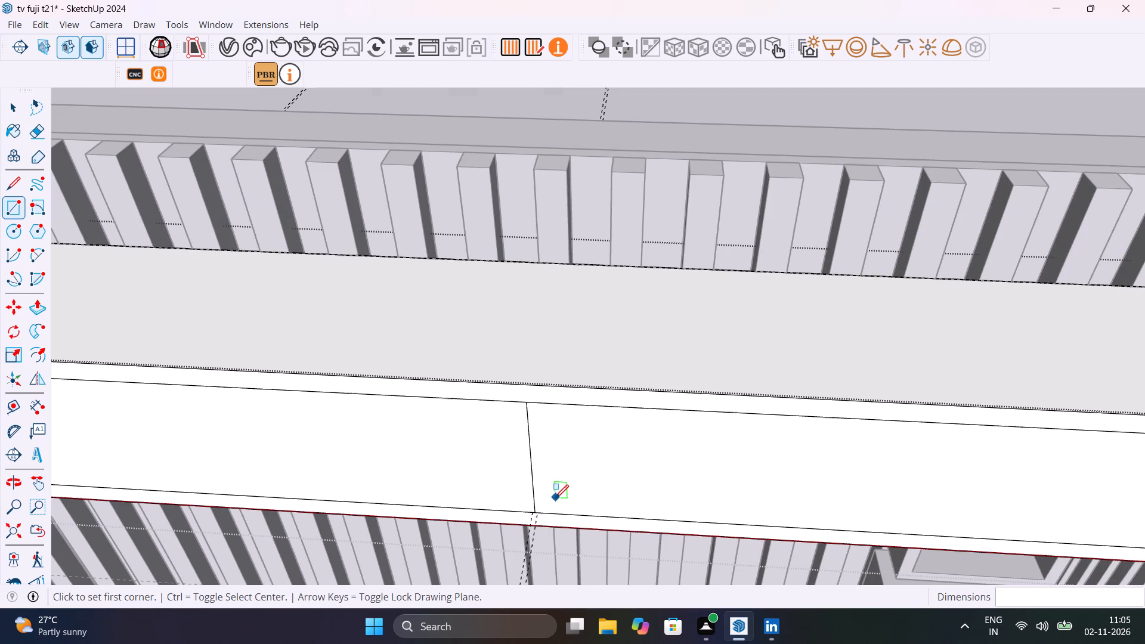
pyautogui.press('space')
pyautogui.click(630, 488)
pyautogui.press('Delete')
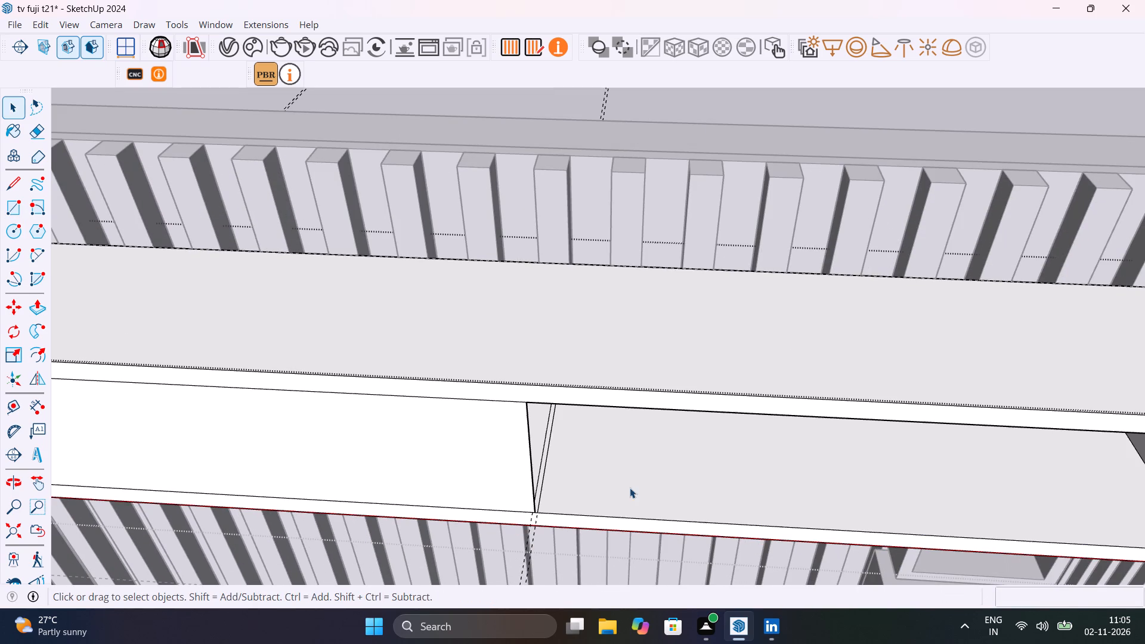
pyautogui.click(431, 475)
pyautogui.press('Delete')
# Push/Pull the second partition's footprint up about 9 7/16" to the top inner edge of the overhead box.
pyautogui.moveTo(570, 473); pyautogui.dragTo(438, 416, button='middle')
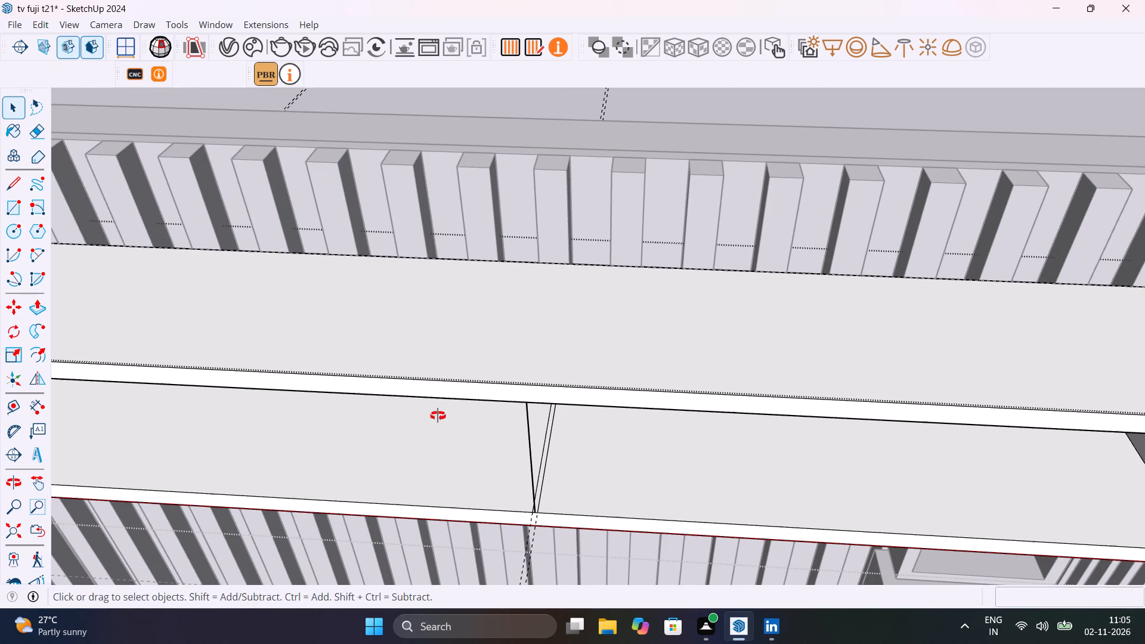
pyautogui.moveTo(438, 416); pyautogui.dragTo(336, 414, button='middle')
pyautogui.scroll(9, 448, 412)
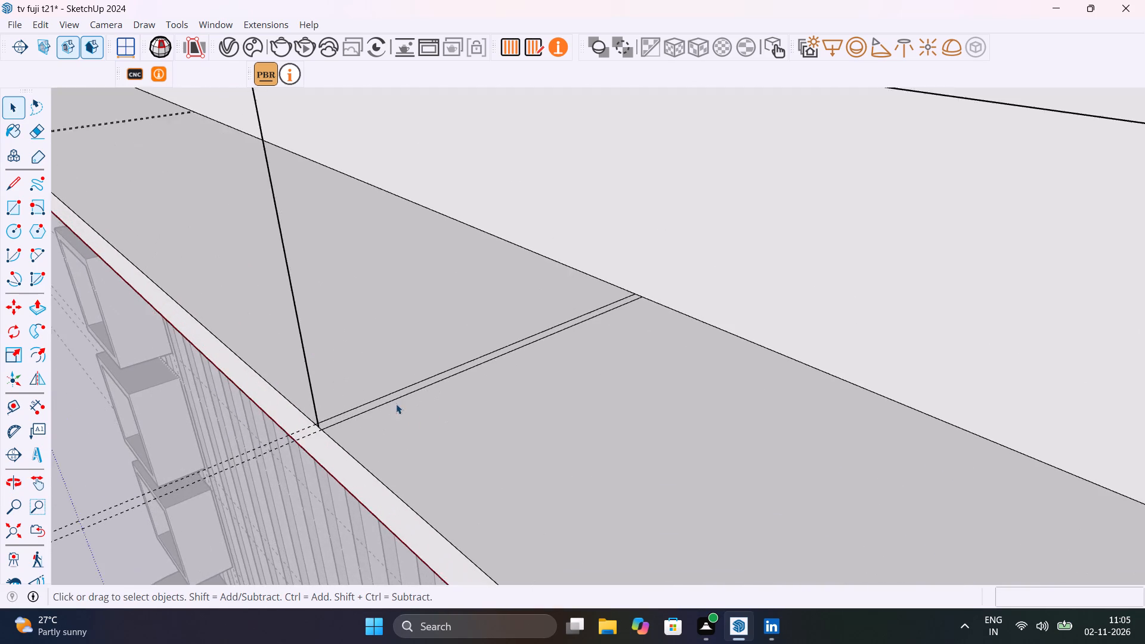
pyautogui.scroll(13, 396, 404)
pyautogui.click(393, 384)
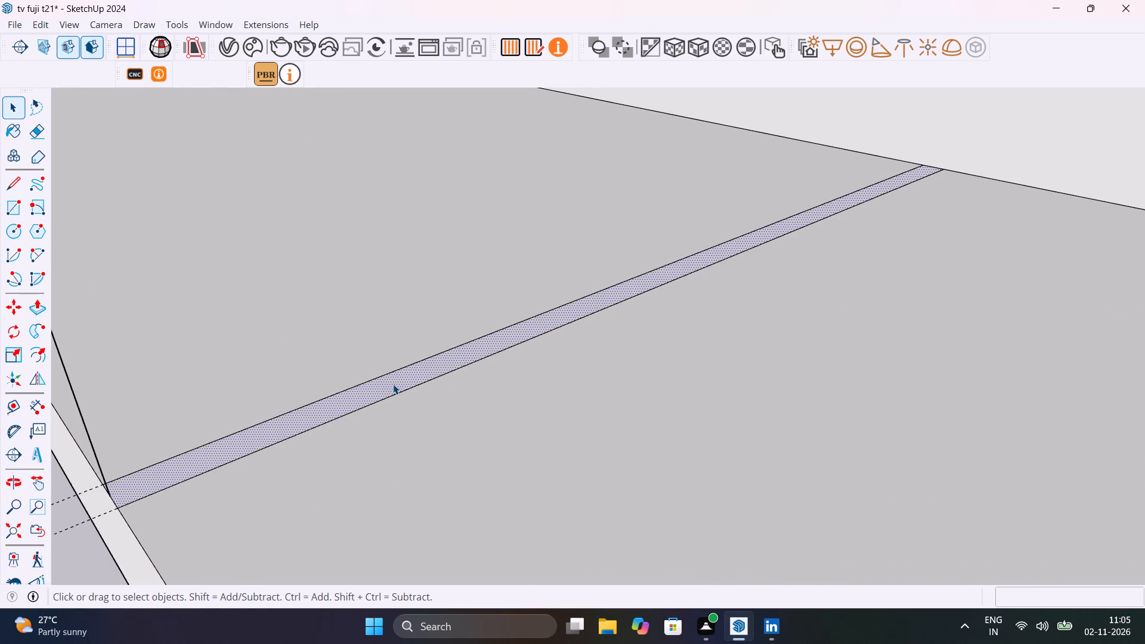
pyautogui.press('p')
pyautogui.click(393, 384)
pyautogui.scroll(-20, 382, 265)
pyautogui.scroll(-1, 382, 265)
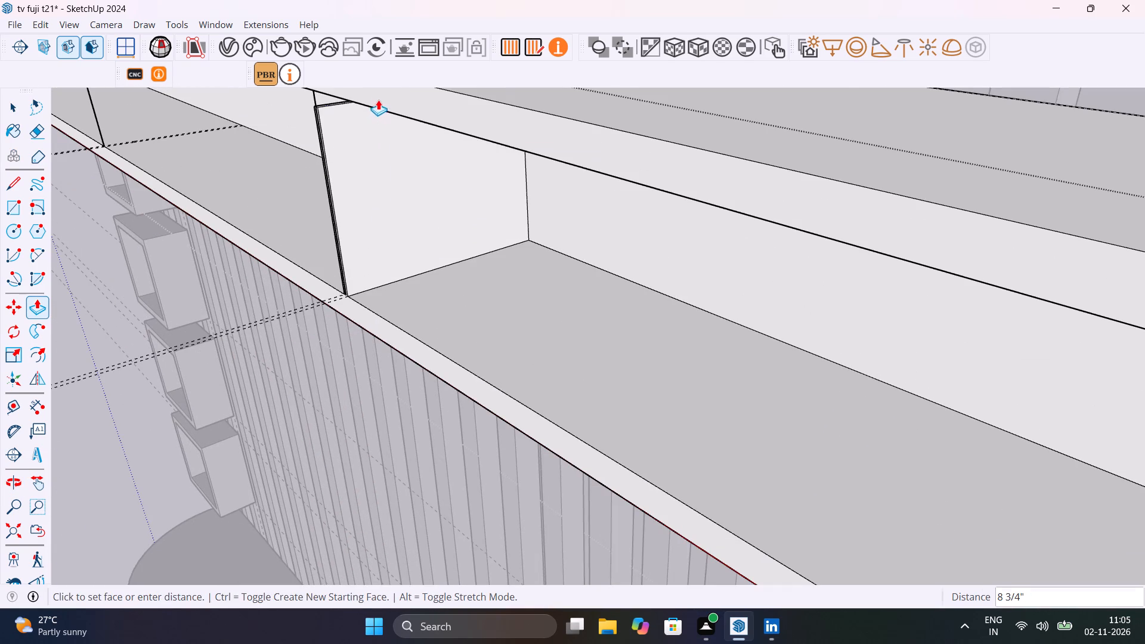
pyautogui.moveTo(378, 100); pyautogui.dragTo(649, 234, button='middle')
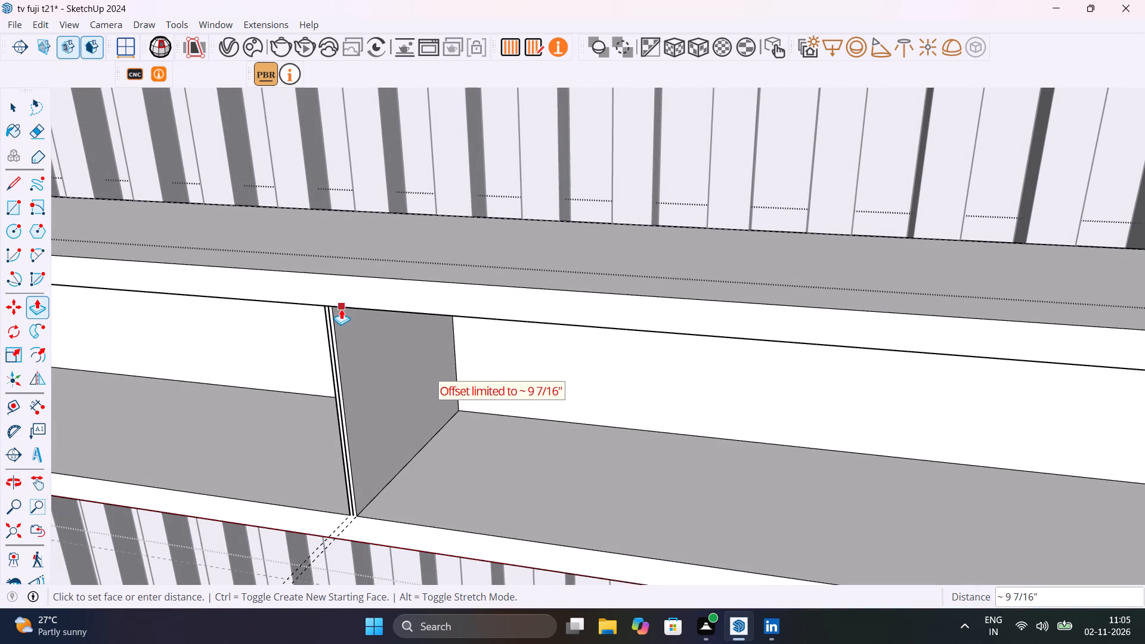
pyautogui.scroll(12, 333, 305)
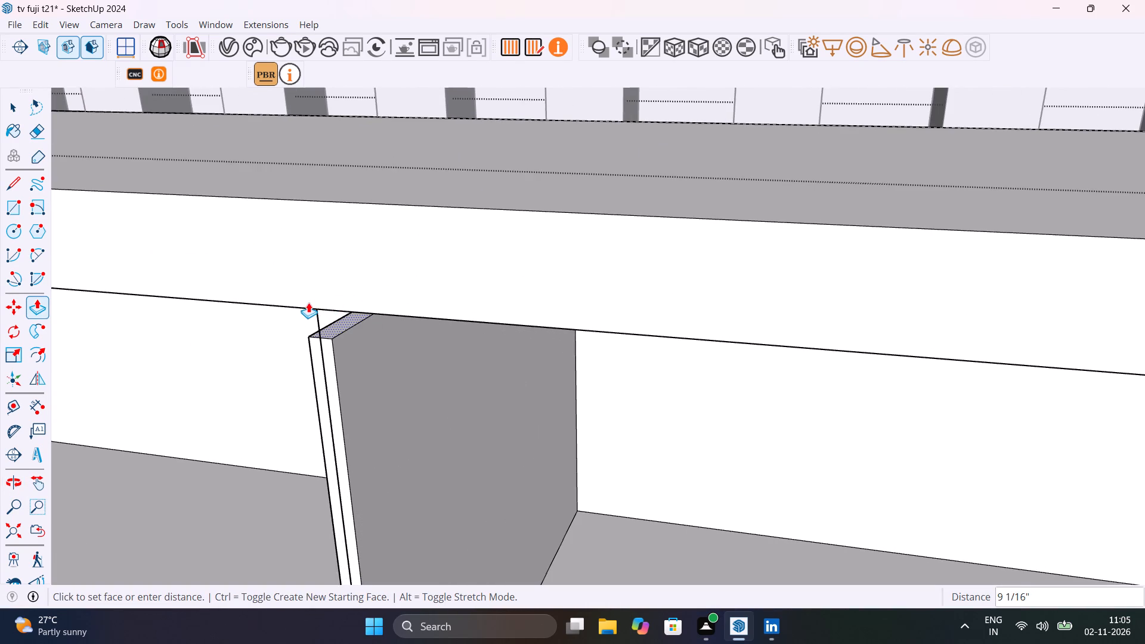
pyautogui.click(241, 302)
pyautogui.scroll(-15, 467, 378)
pyautogui.press('space')
pyautogui.keyDown('shift'); pyautogui.moveTo(462, 398); pyautogui.dragTo(890, 383, button='middle'); pyautogui.keyUp('shift')
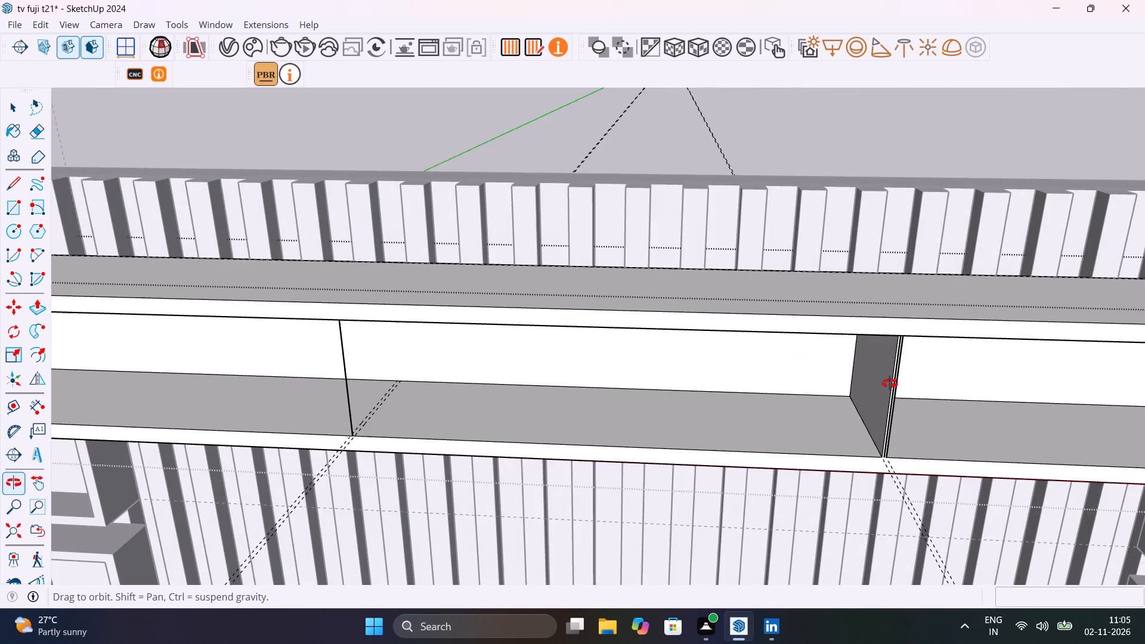
# Draw a rectangle about 5/16" by 11" between the first divider's guides, from the floor's back edge to its front edge.
pyautogui.keyDown('shift'); pyautogui.moveTo(890, 383); pyautogui.dragTo(890, 383, button='middle'); pyautogui.keyUp('shift')
pyautogui.scroll(13, 302, 423)
pyautogui.moveTo(493, 485); pyautogui.dragTo(493, 534, button='middle')
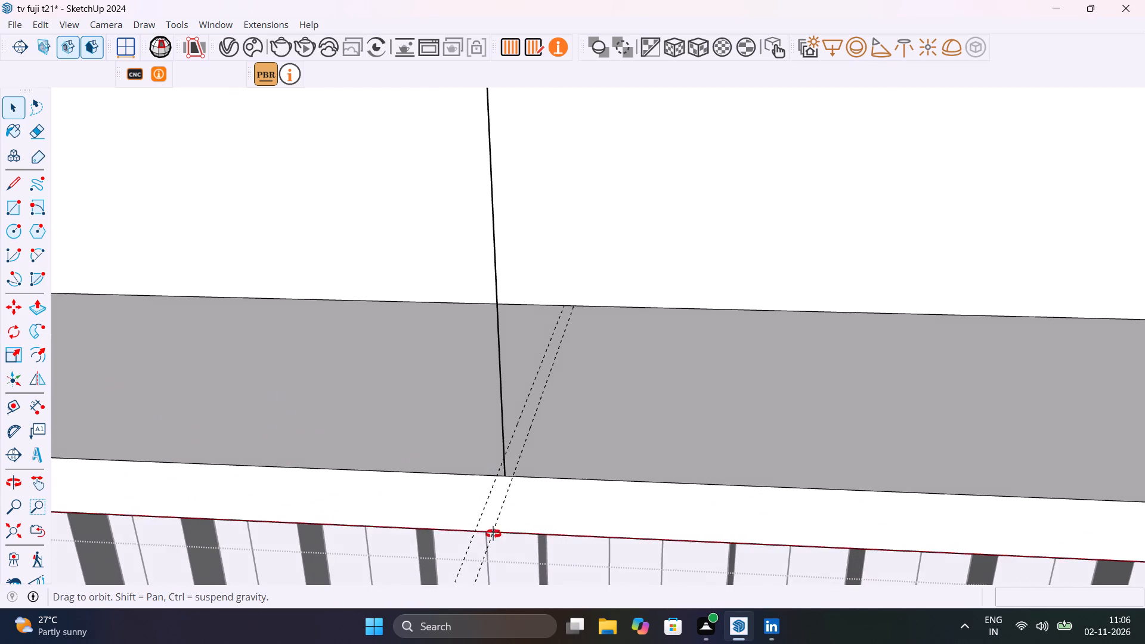
pyautogui.moveTo(493, 534); pyautogui.dragTo(493, 540, button='middle')
pyautogui.scroll(6, 552, 389)
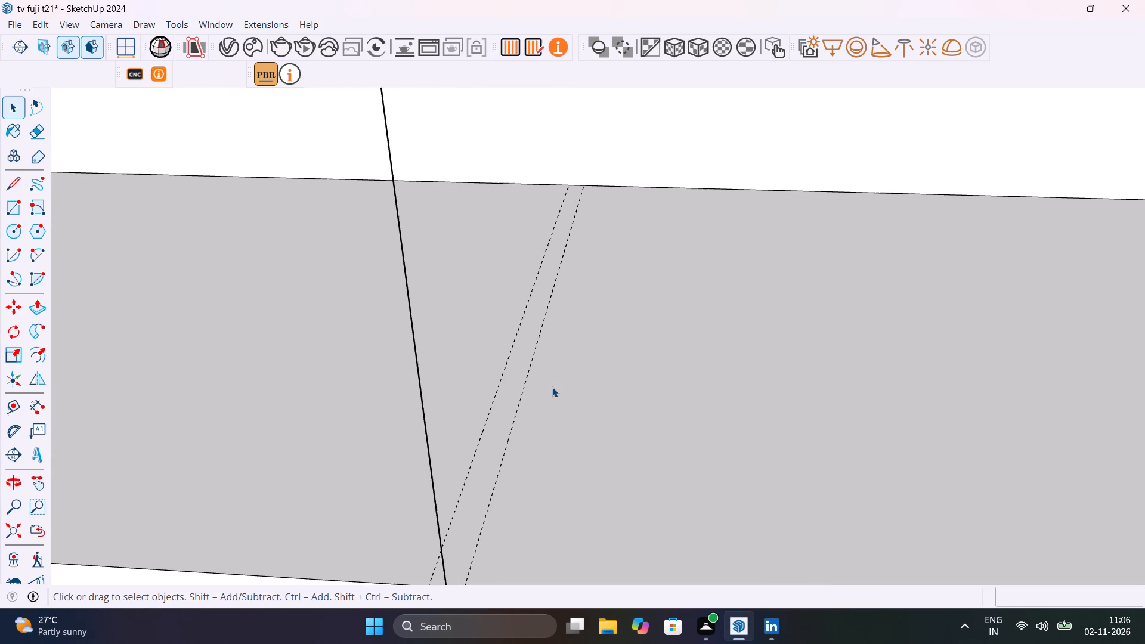
pyautogui.press('r')
pyautogui.click(569, 187)
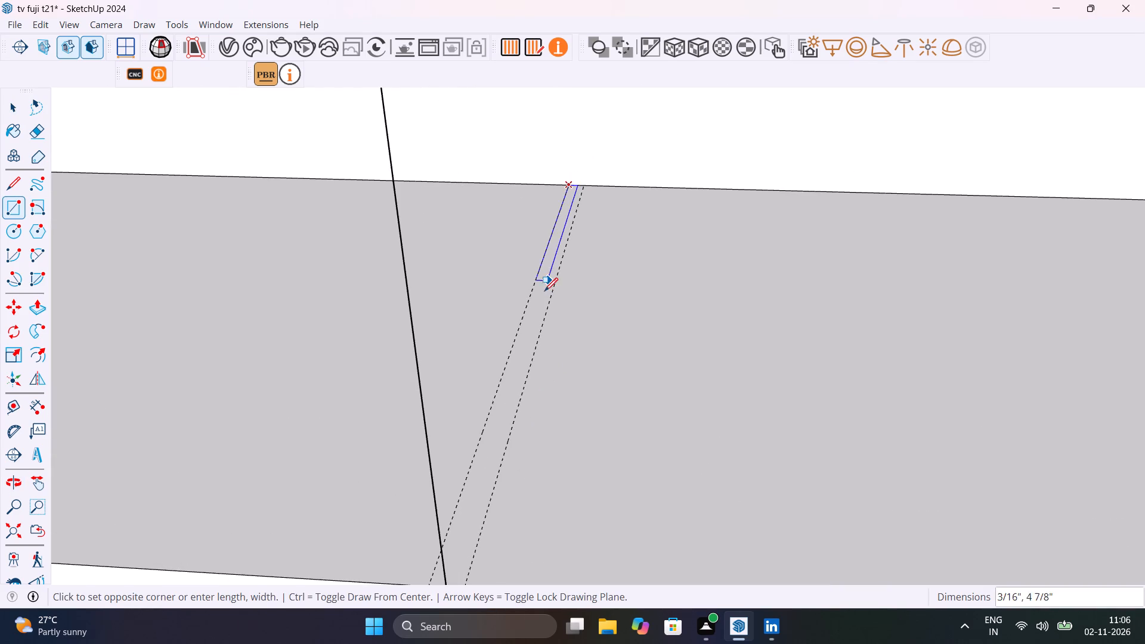
pyautogui.keyDown('shift'); pyautogui.moveTo(478, 525); pyautogui.dragTo(491, 342, button='middle'); pyautogui.keyUp('shift')
pyautogui.scroll(1, 491, 342)
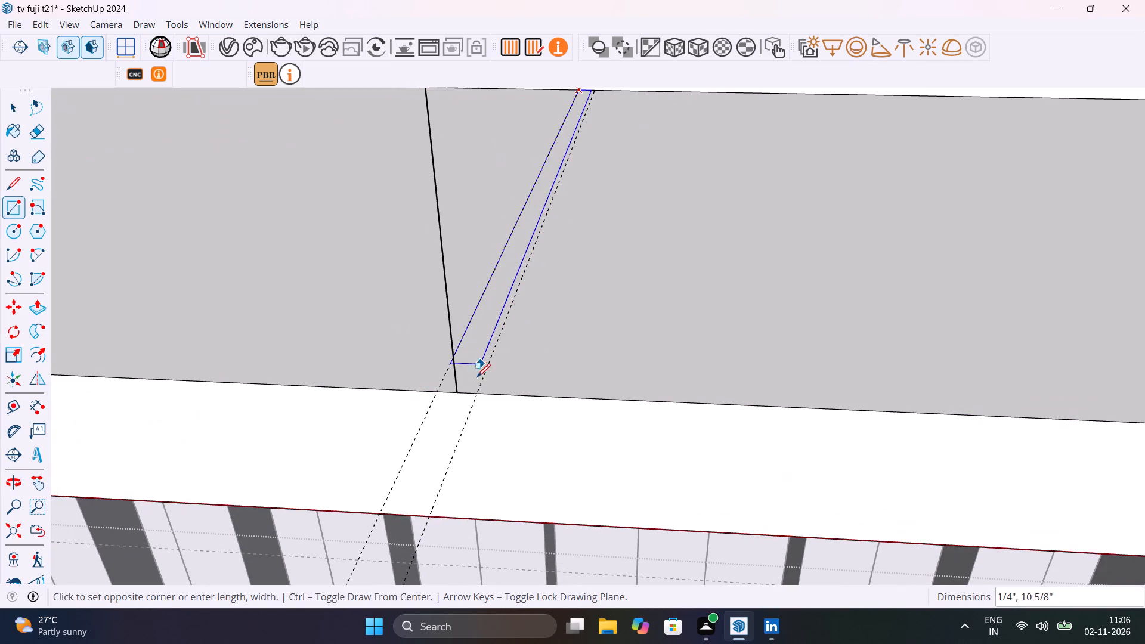
pyautogui.click(478, 395)
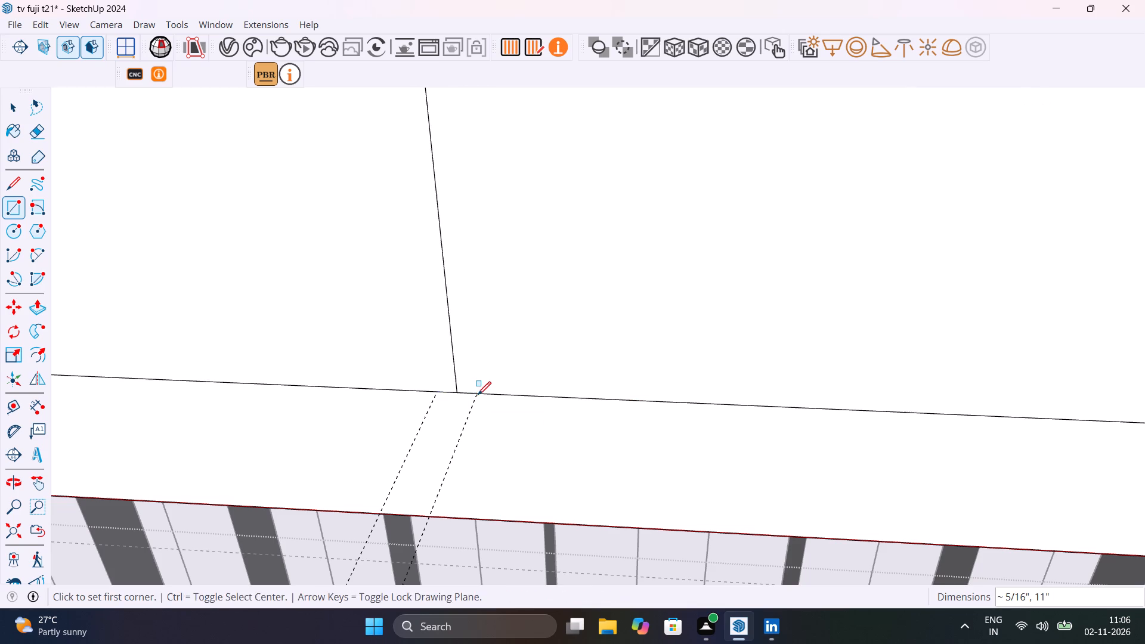
# Delete the faces closing the overhead box's front opening on both sides of the first divider line.
pyautogui.press('space')
pyautogui.click(497, 347)
pyautogui.press('Delete')
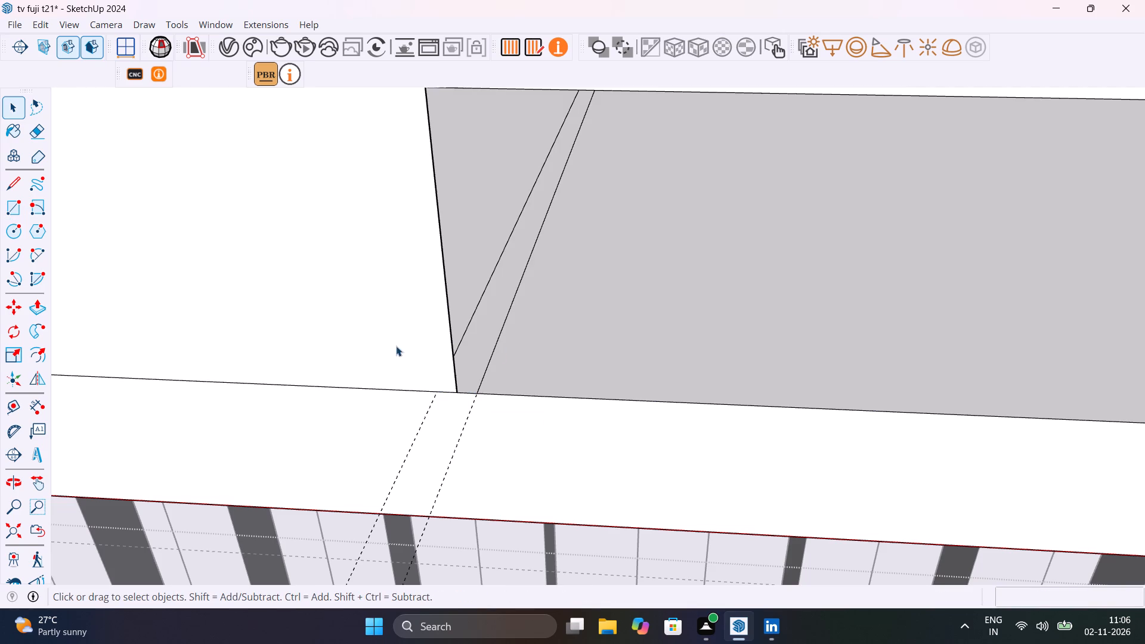
pyautogui.click(382, 338)
pyautogui.press('Delete')
# Push/Pull the first partition's footprint up to the top inner edge of the overhead box and leave the box's group.
pyautogui.click(469, 348)
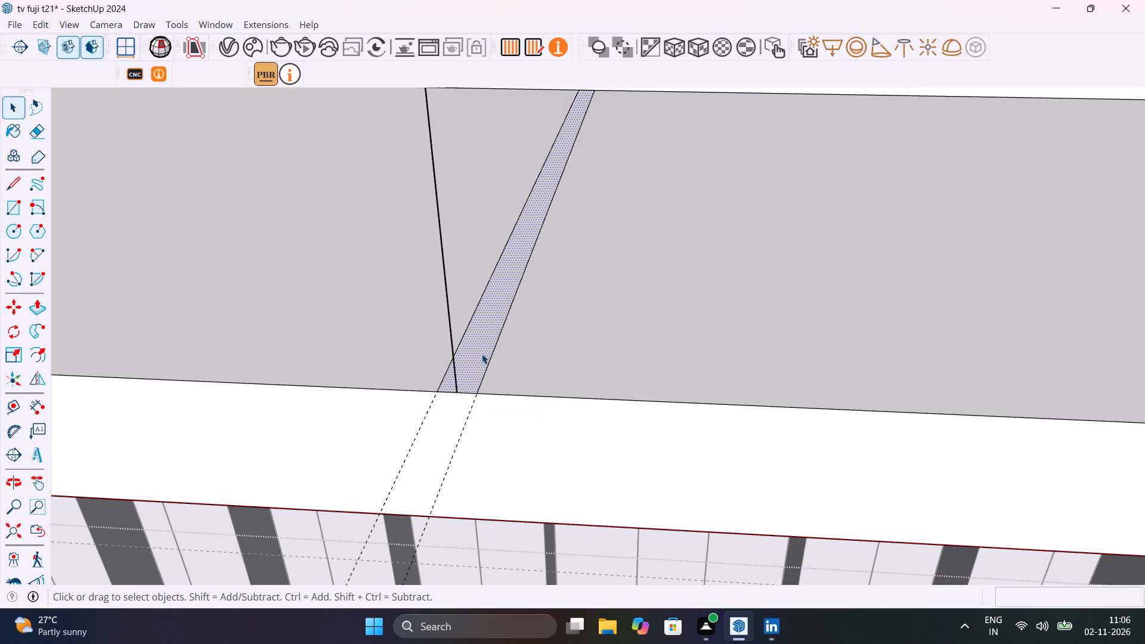
pyautogui.press('p')
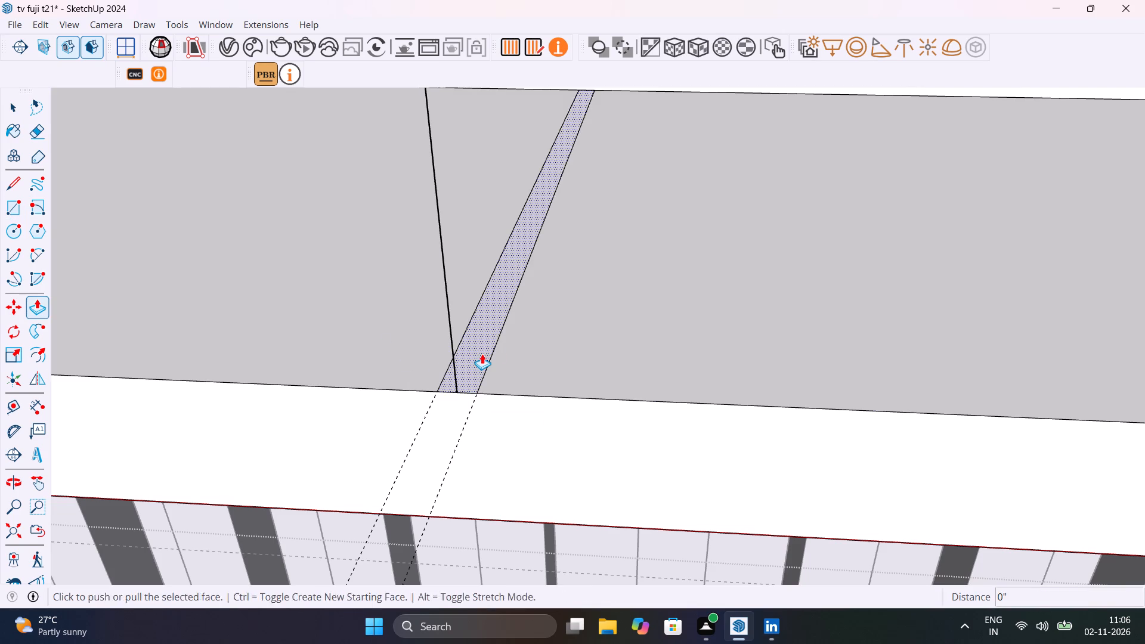
pyautogui.click(482, 354)
pyautogui.scroll(-20, 482, 267)
pyautogui.scroll(-6, 482, 267)
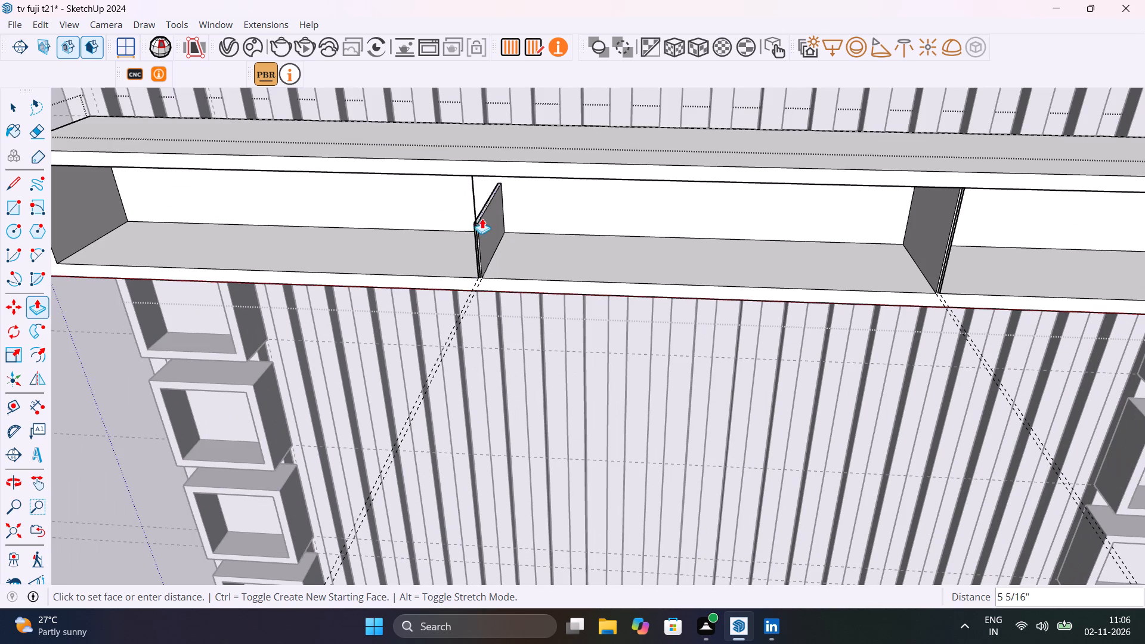
pyautogui.click(517, 174)
pyautogui.press('space')
pyautogui.scroll(-8, 573, 239)
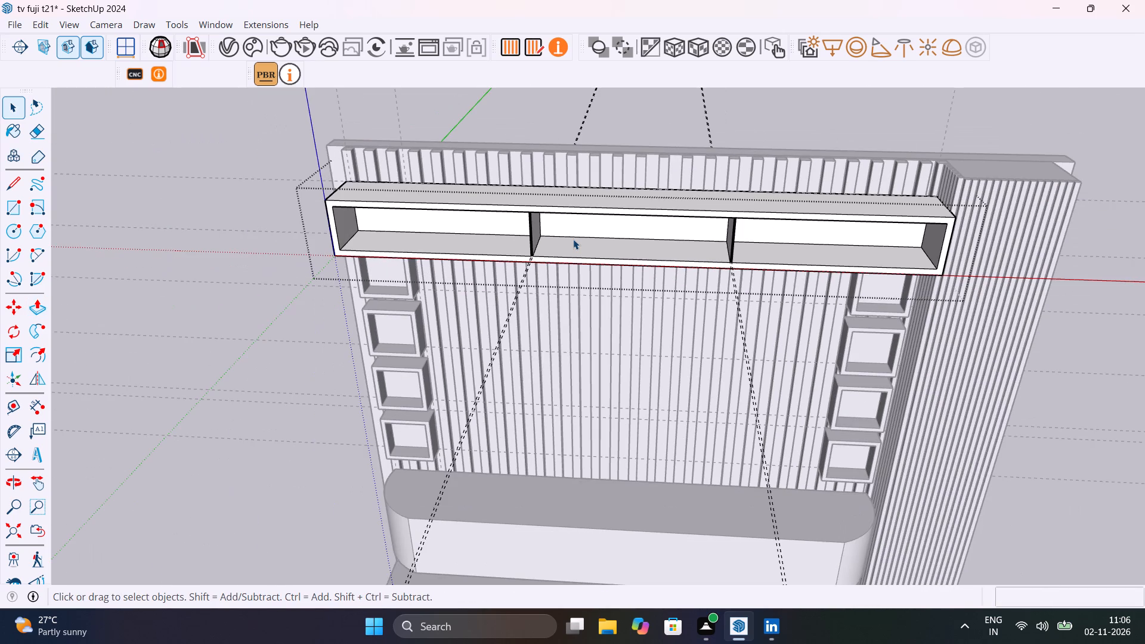
pyautogui.keyDown('shift'); pyautogui.moveTo(512, 414); pyautogui.dragTo(589, 397, button='middle'); pyautogui.keyUp('shift')
pyautogui.scroll(1, 589, 397)
pyautogui.press('space')
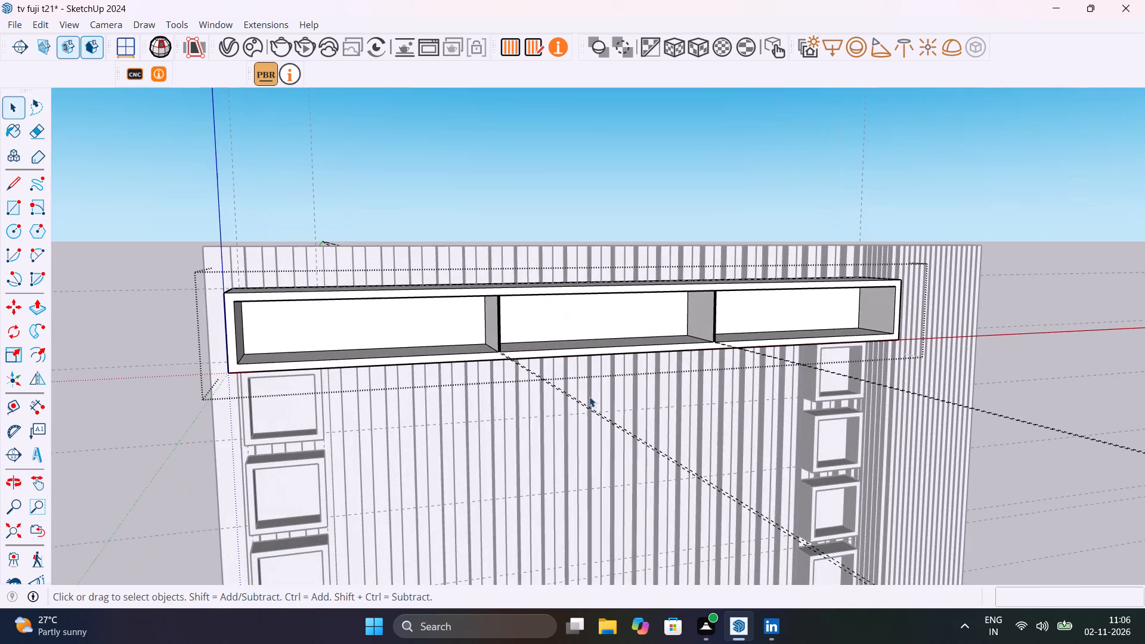
pyautogui.click(661, 167)
# Reopen the overhead box's group and delete the leftover centre line on the first partition's front face.
pyautogui.moveTo(694, 239); pyautogui.dragTo(643, 387, button='middle')
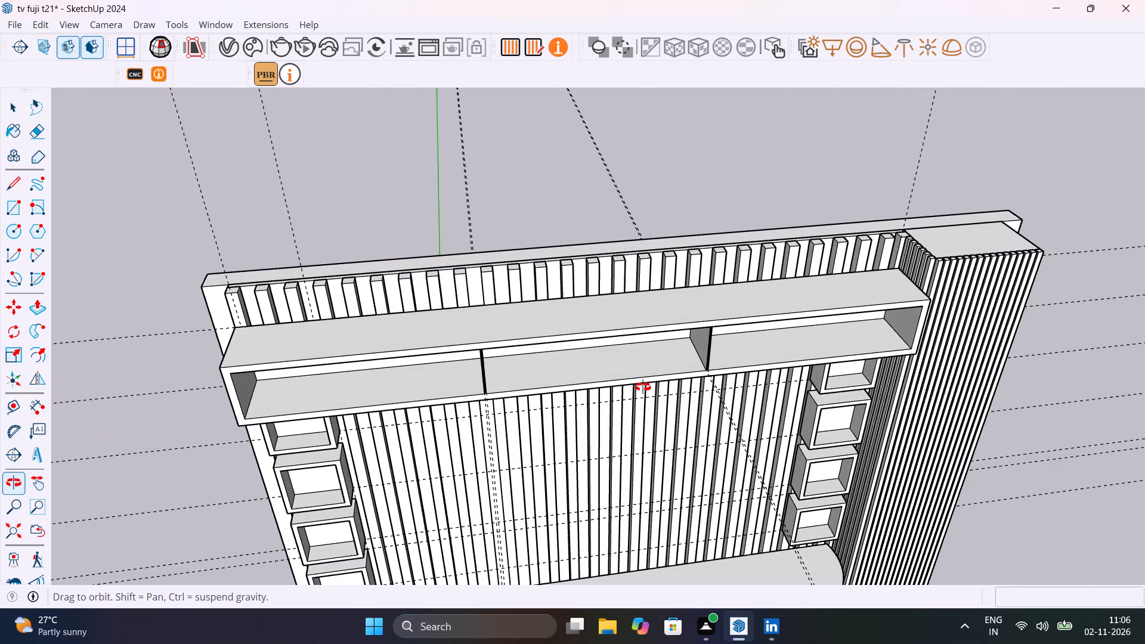
pyautogui.moveTo(643, 387); pyautogui.dragTo(807, 361, button='middle')
pyautogui.scroll(4, 801, 363)
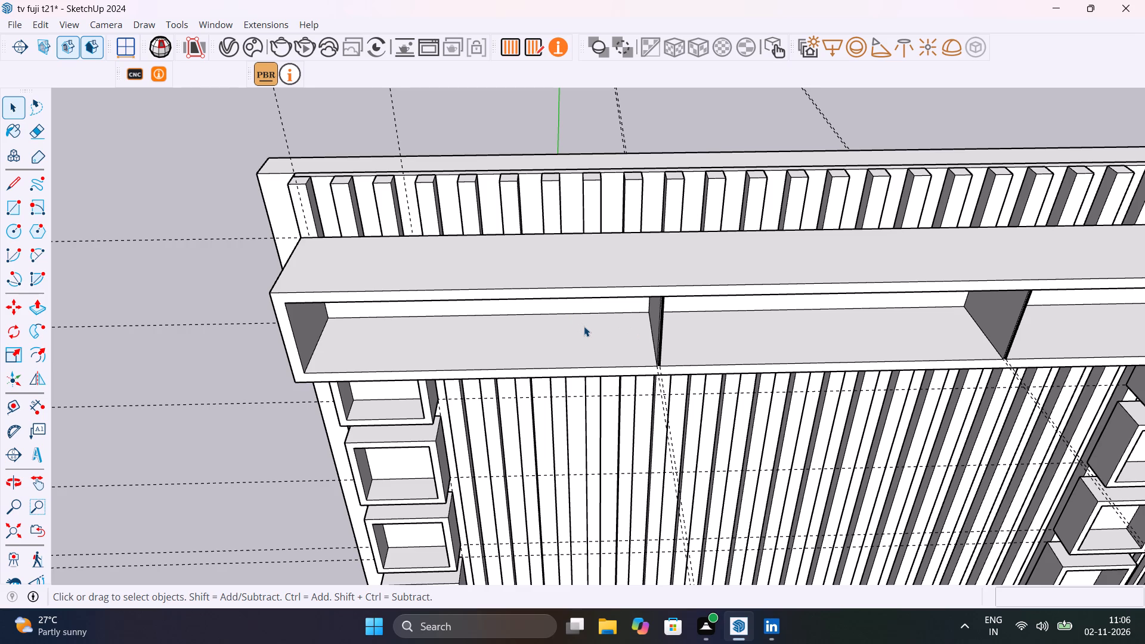
pyautogui.moveTo(679, 390); pyautogui.dragTo(819, 328, button='middle')
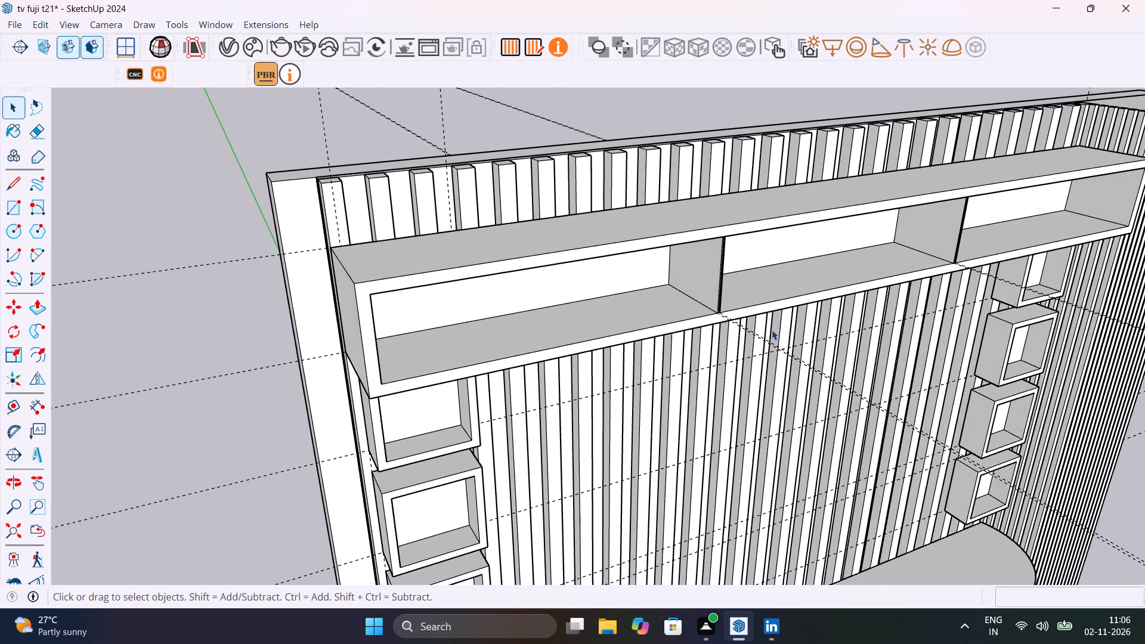
pyautogui.scroll(10, 758, 344)
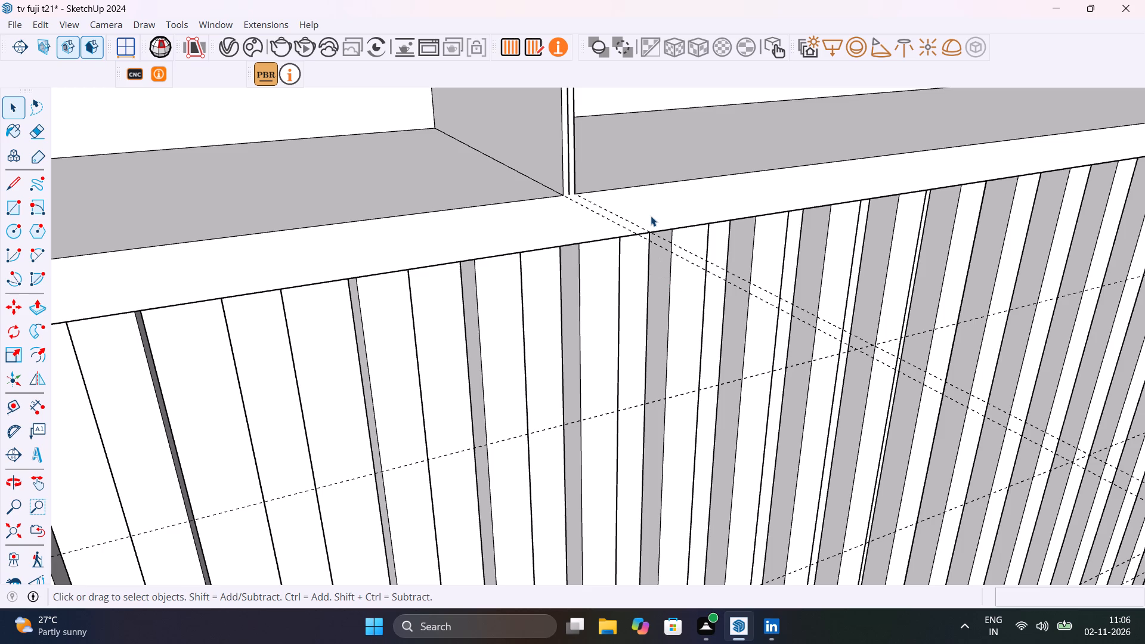
pyautogui.moveTo(678, 241); pyautogui.dragTo(588, 348, button='middle')
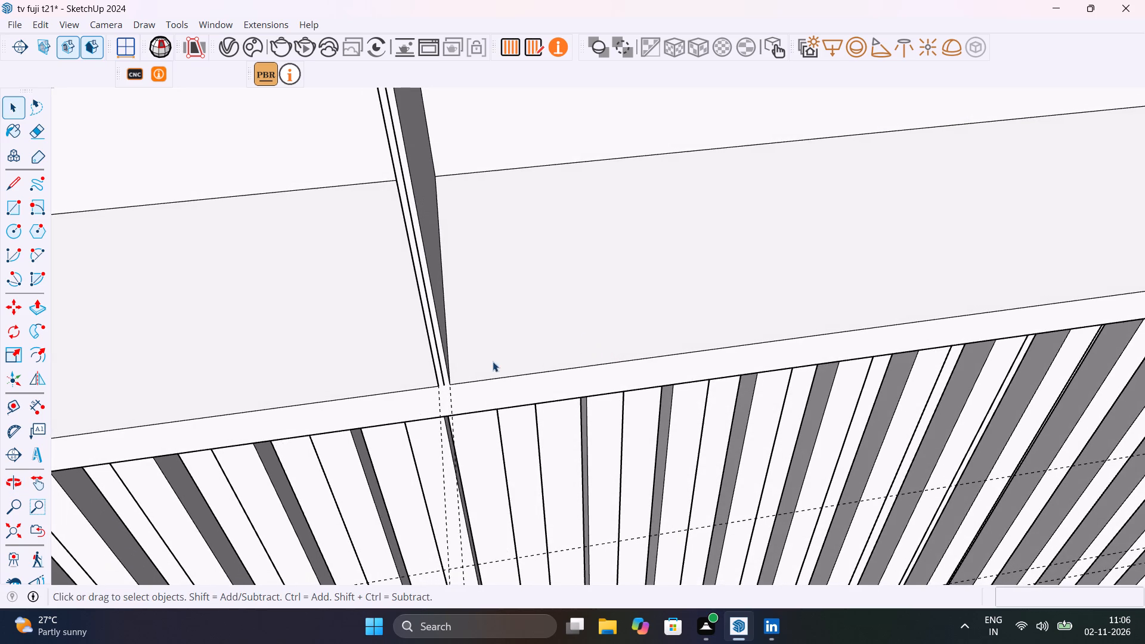
pyautogui.click(440, 371)
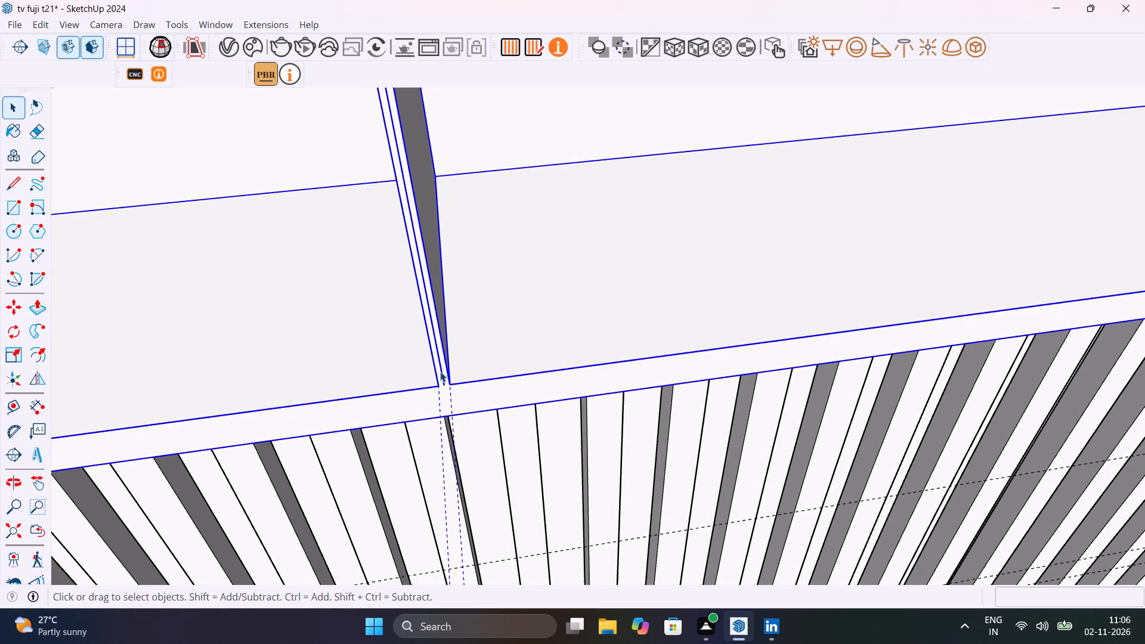
pyautogui.doubleClick(440, 371)
pyautogui.click(440, 371)
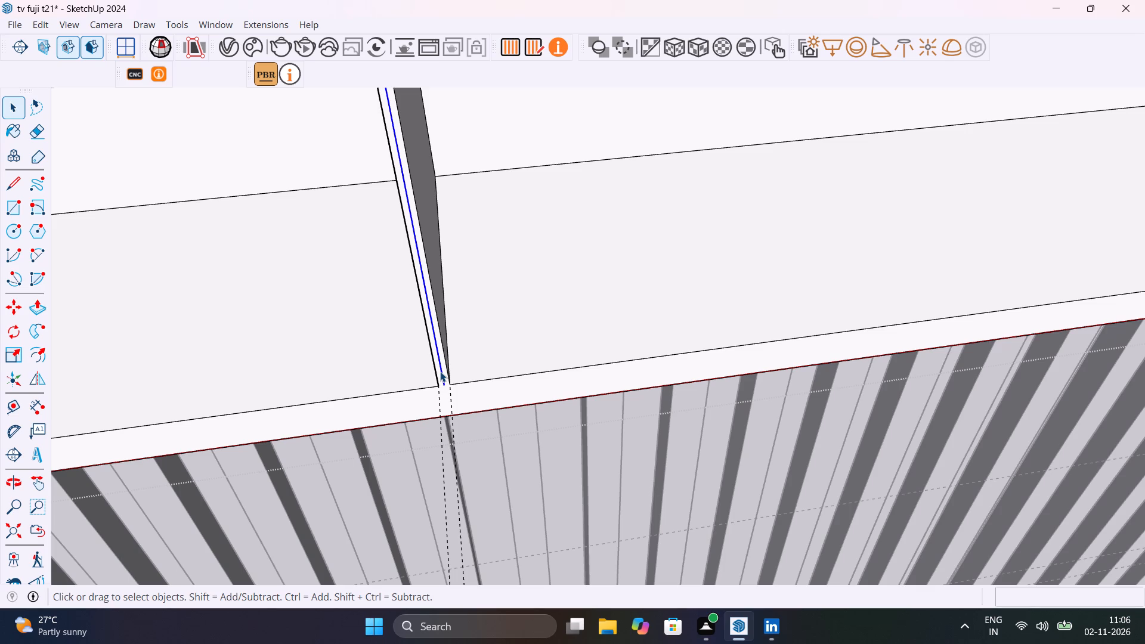
pyautogui.press('Delete')
# Delete the leftover centre line on the second partition's front face.
pyautogui.scroll(-15, 444, 367)
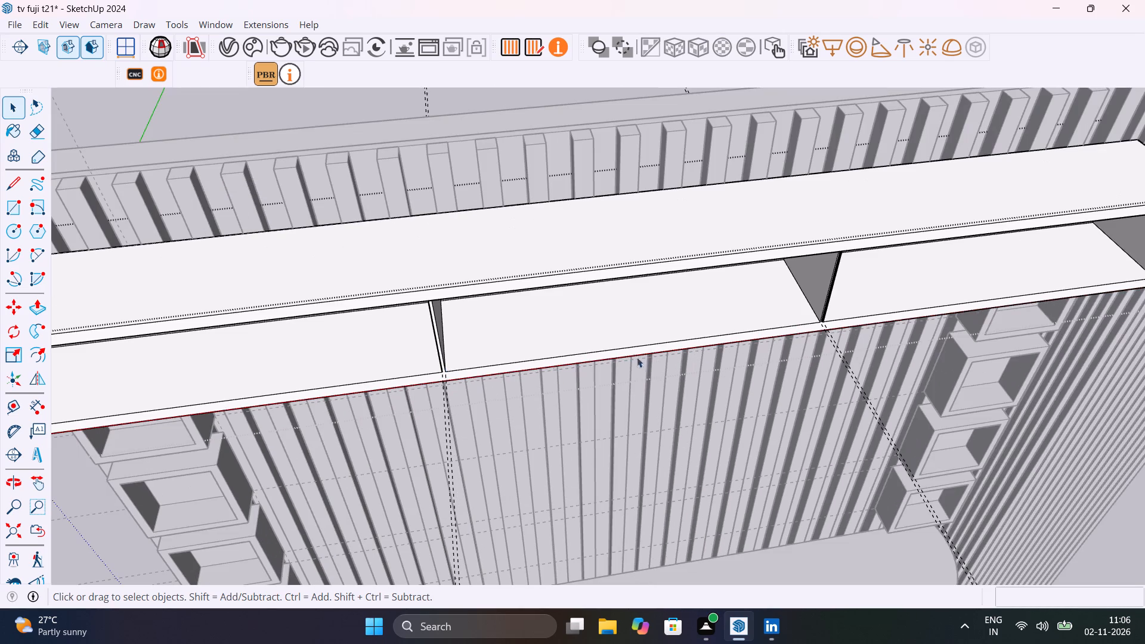
pyautogui.scroll(17, 848, 306)
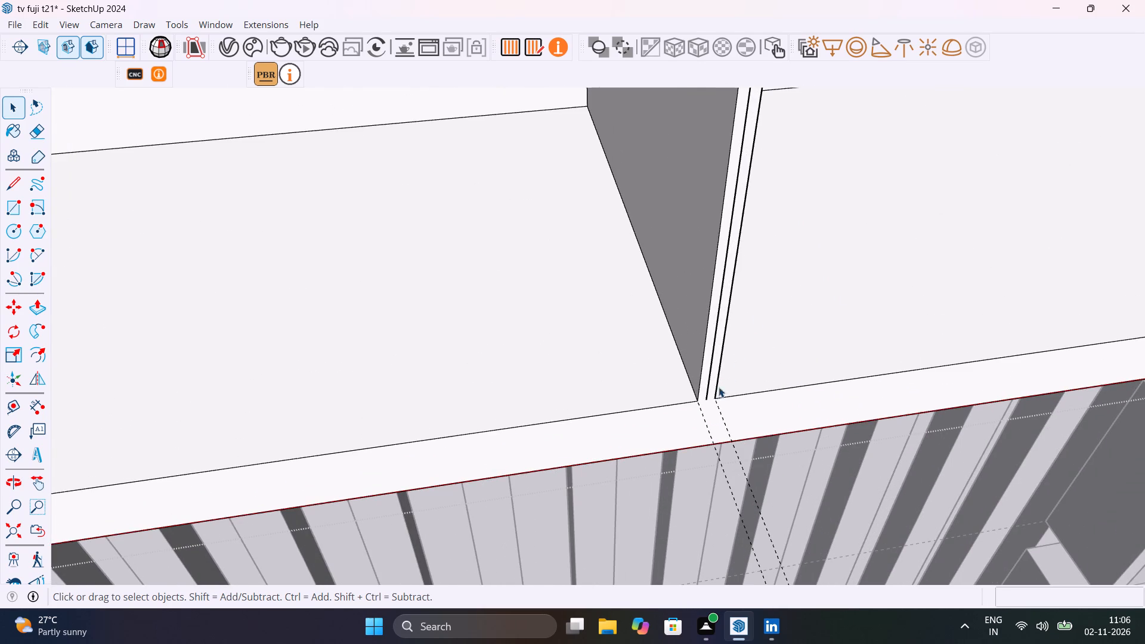
pyautogui.click(707, 380)
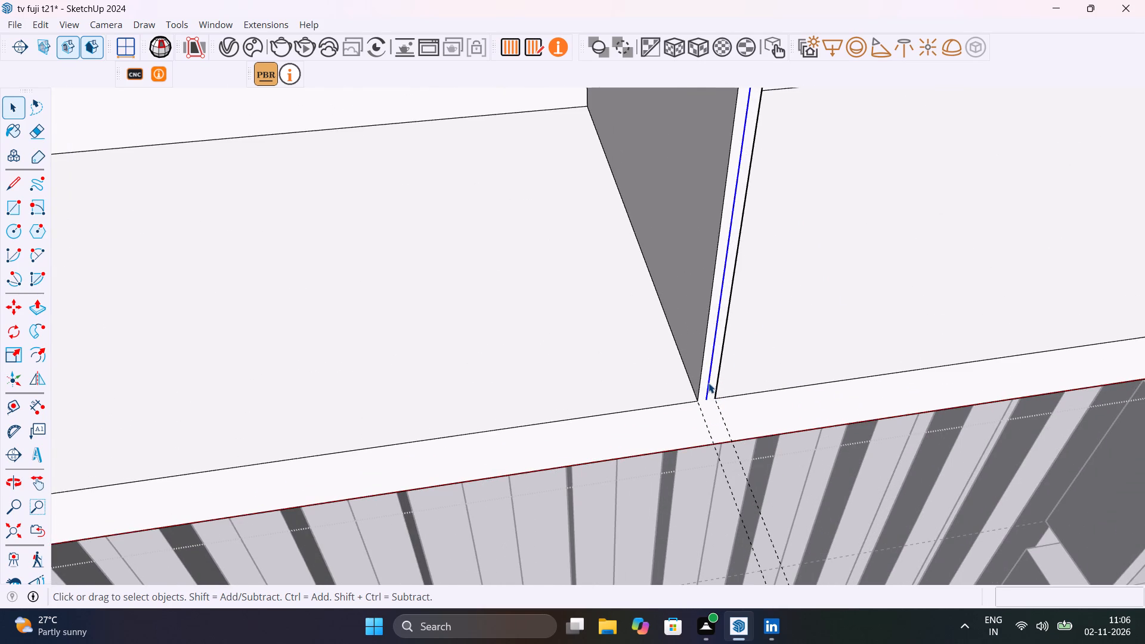
pyautogui.press('Delete')
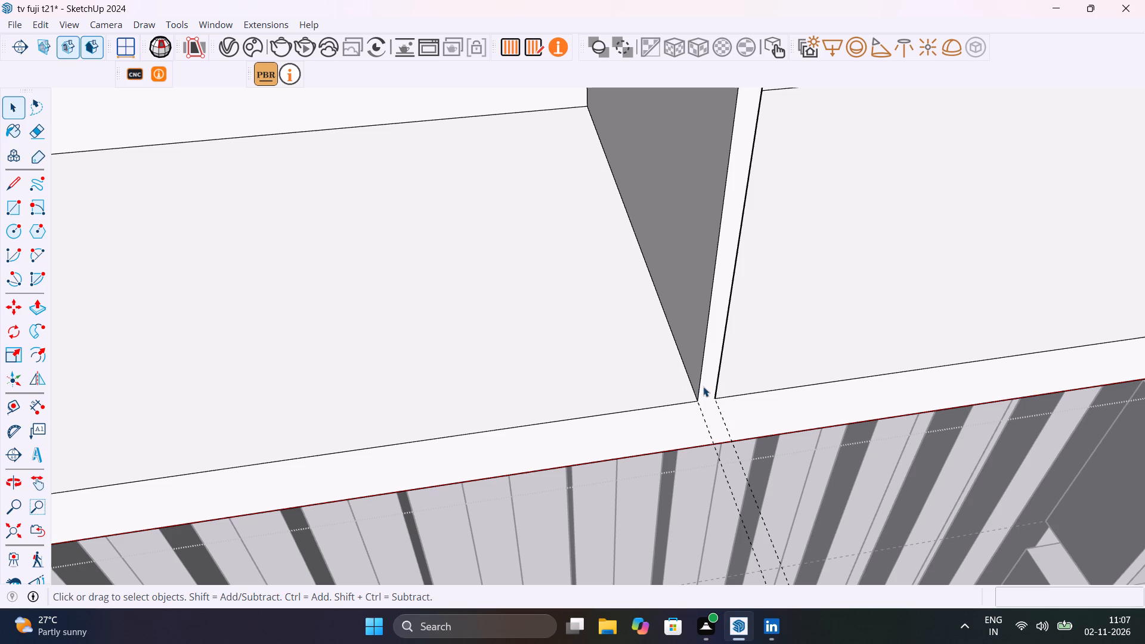
# Draw a rectangle about 3' 3 3/4" by 9 7/16" across the front opening of the overhead box's first compartment.
pyautogui.scroll(-13, 703, 388)
pyautogui.moveTo(719, 400); pyautogui.dragTo(941, 318, button='middle')
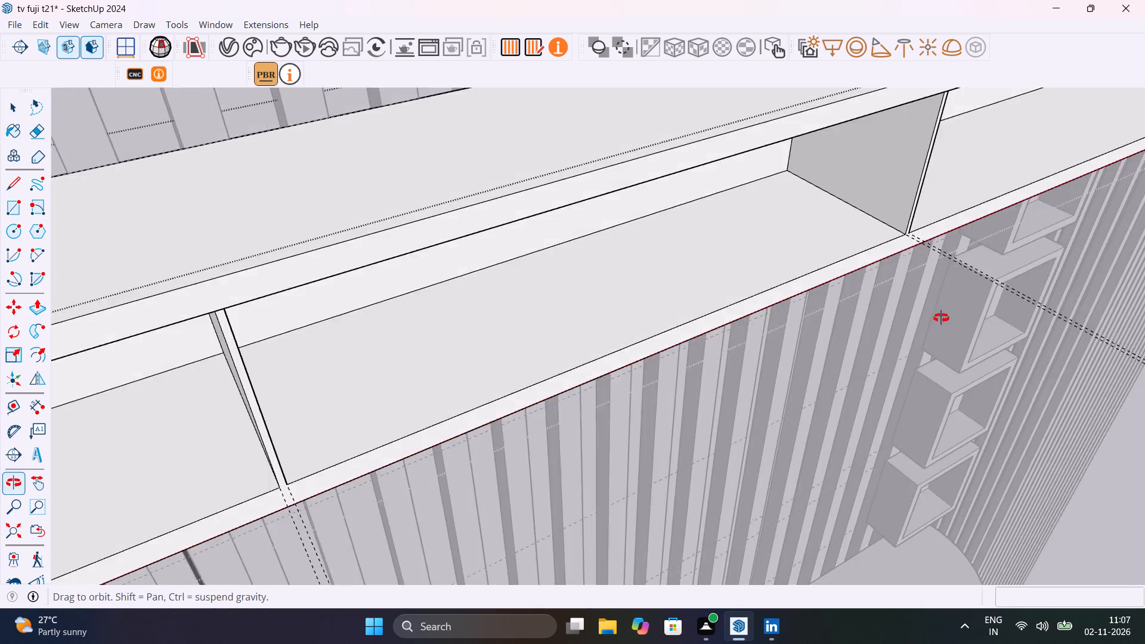
pyautogui.moveTo(941, 318); pyautogui.dragTo(895, 262, button='middle')
pyautogui.scroll(-8, 895, 262)
pyautogui.moveTo(884, 337); pyautogui.dragTo(714, 370, button='middle')
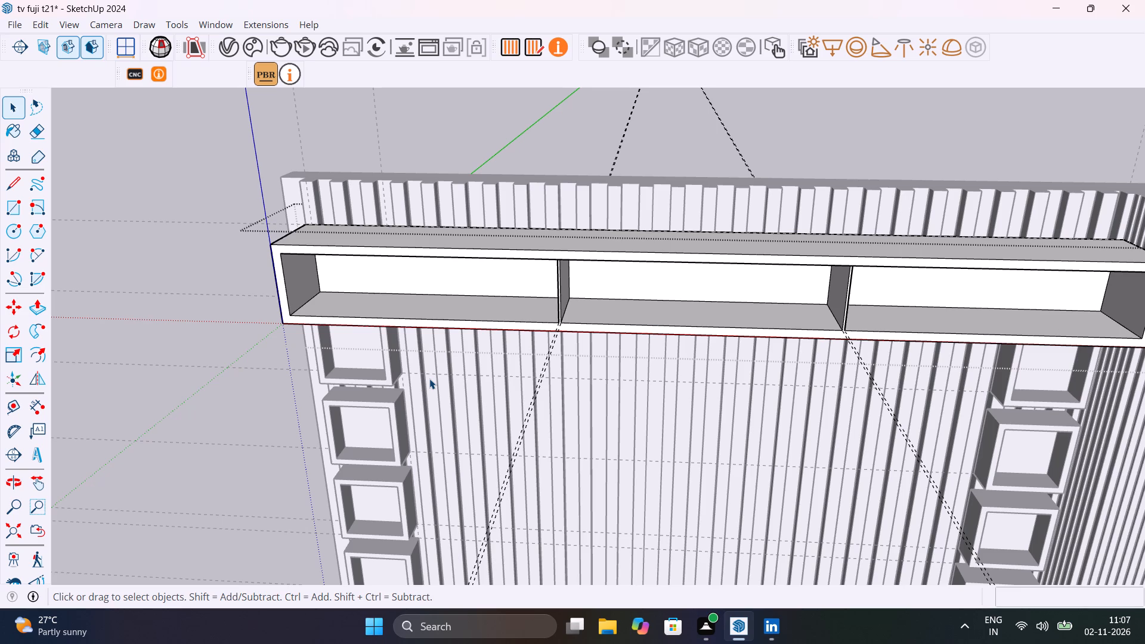
pyautogui.scroll(8, 564, 253)
pyautogui.moveTo(592, 288); pyautogui.dragTo(595, 286, button='middle')
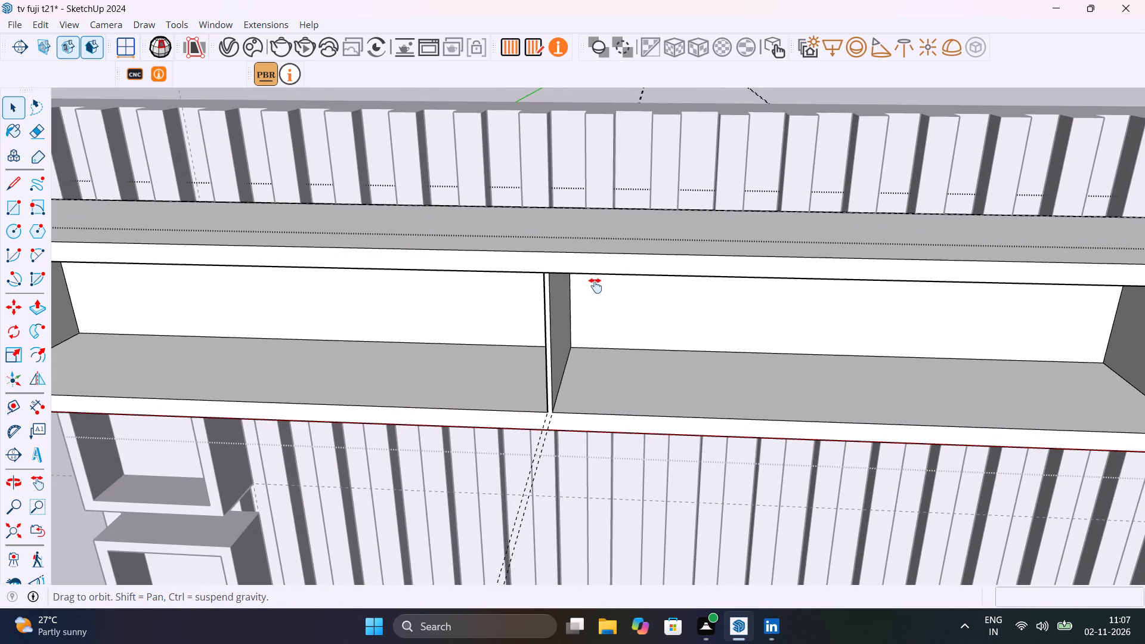
pyautogui.moveTo(595, 286); pyautogui.dragTo(722, 320, button='middle')
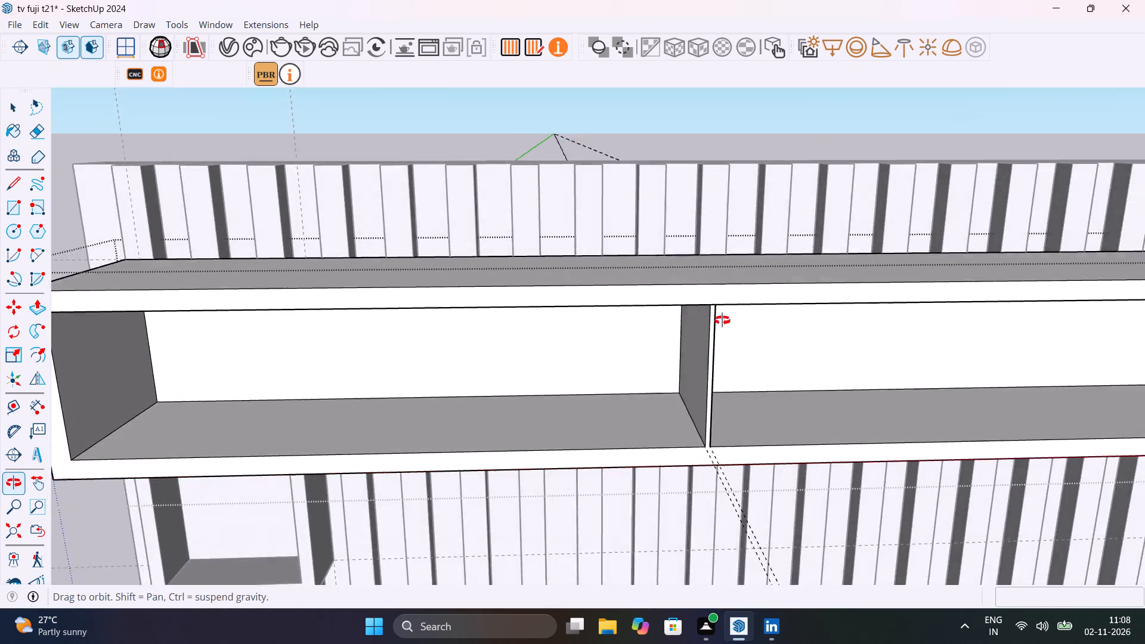
pyautogui.moveTo(722, 320); pyautogui.dragTo(778, 275, button='middle')
pyautogui.press('r')
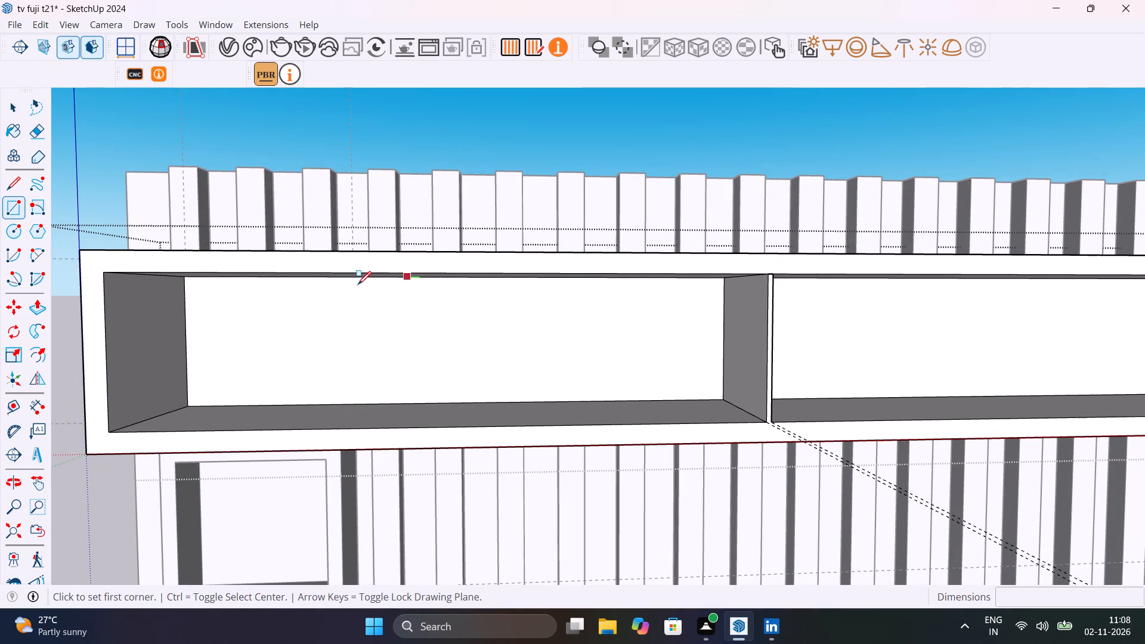
pyautogui.click(107, 273)
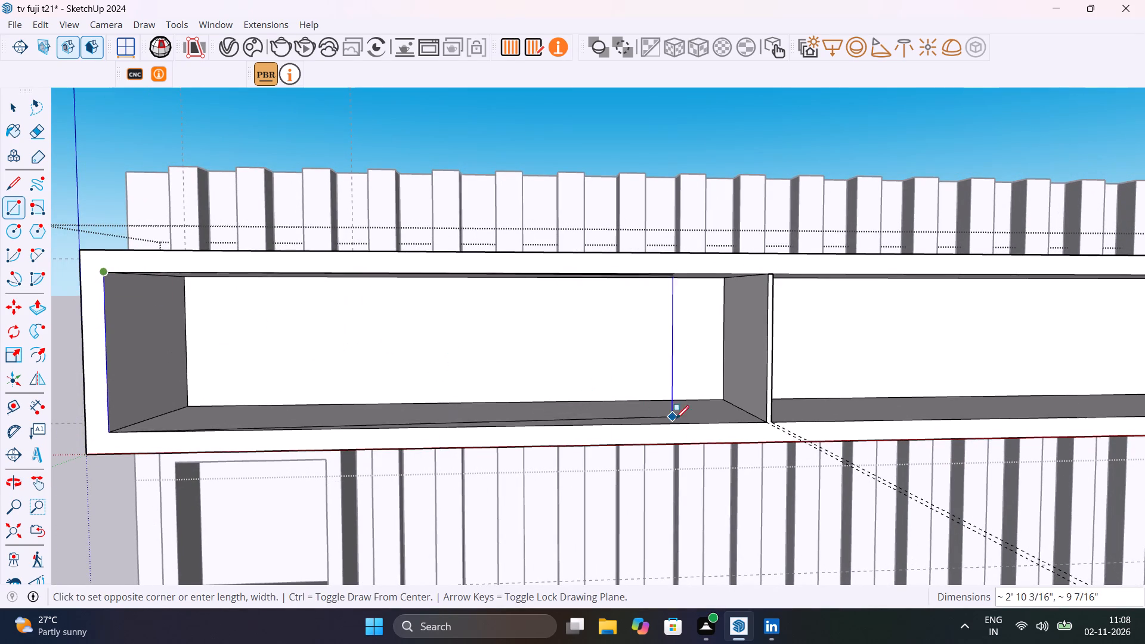
pyautogui.click(768, 421)
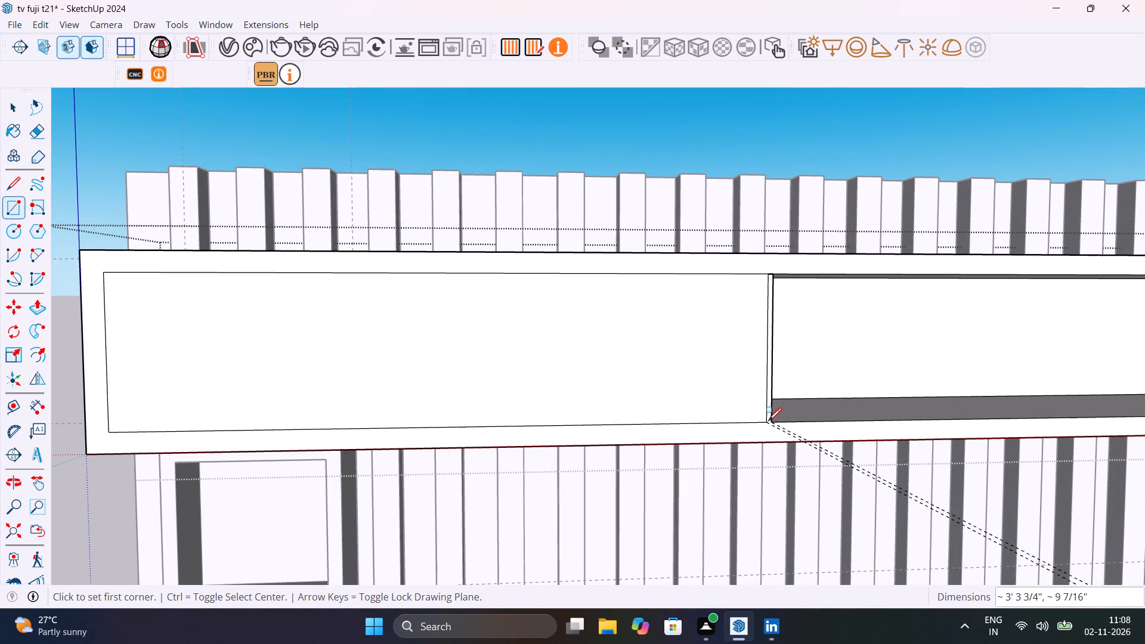
pyautogui.press('space')
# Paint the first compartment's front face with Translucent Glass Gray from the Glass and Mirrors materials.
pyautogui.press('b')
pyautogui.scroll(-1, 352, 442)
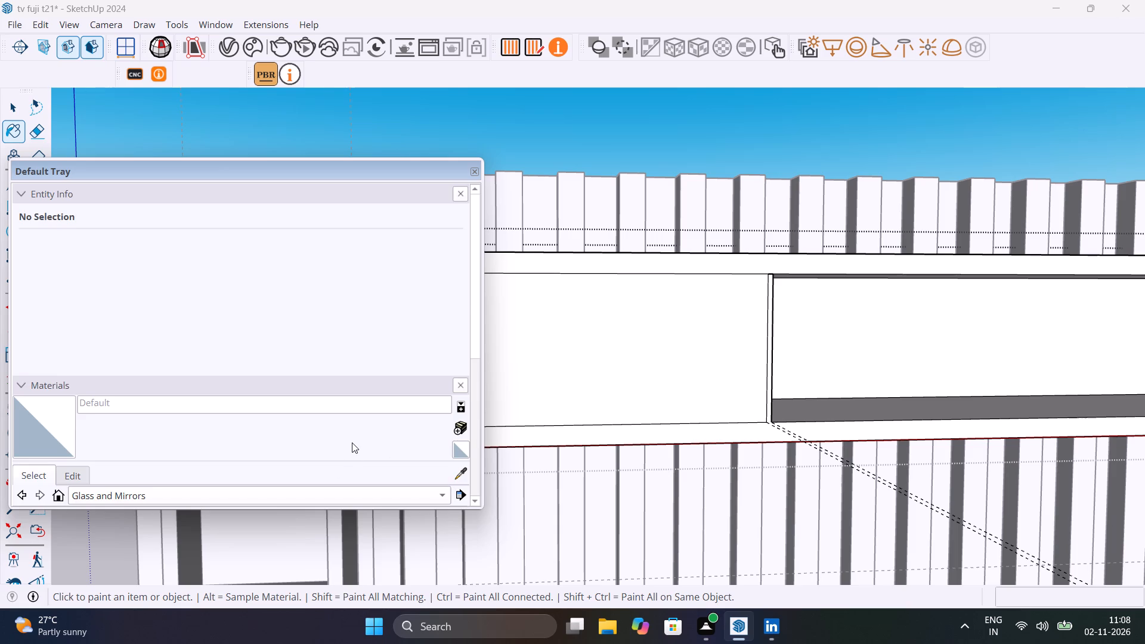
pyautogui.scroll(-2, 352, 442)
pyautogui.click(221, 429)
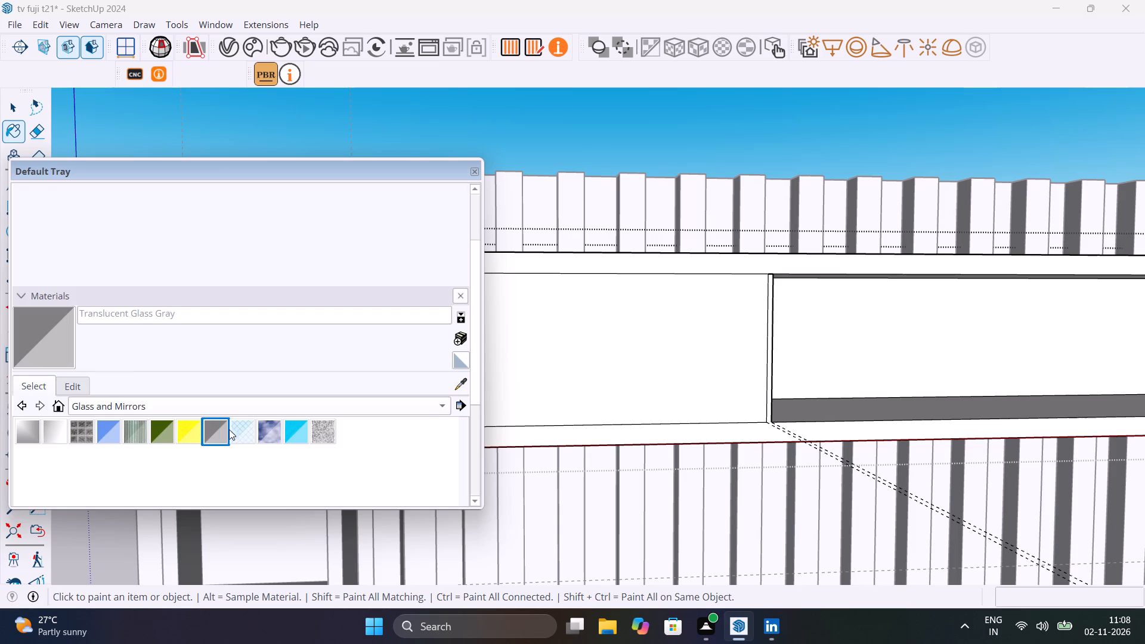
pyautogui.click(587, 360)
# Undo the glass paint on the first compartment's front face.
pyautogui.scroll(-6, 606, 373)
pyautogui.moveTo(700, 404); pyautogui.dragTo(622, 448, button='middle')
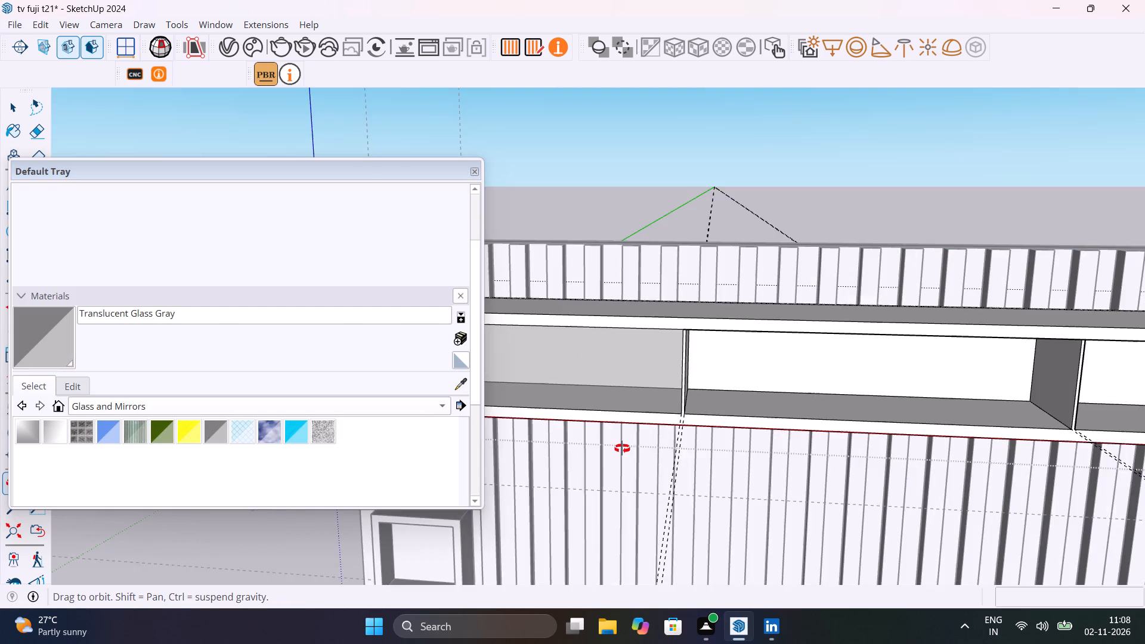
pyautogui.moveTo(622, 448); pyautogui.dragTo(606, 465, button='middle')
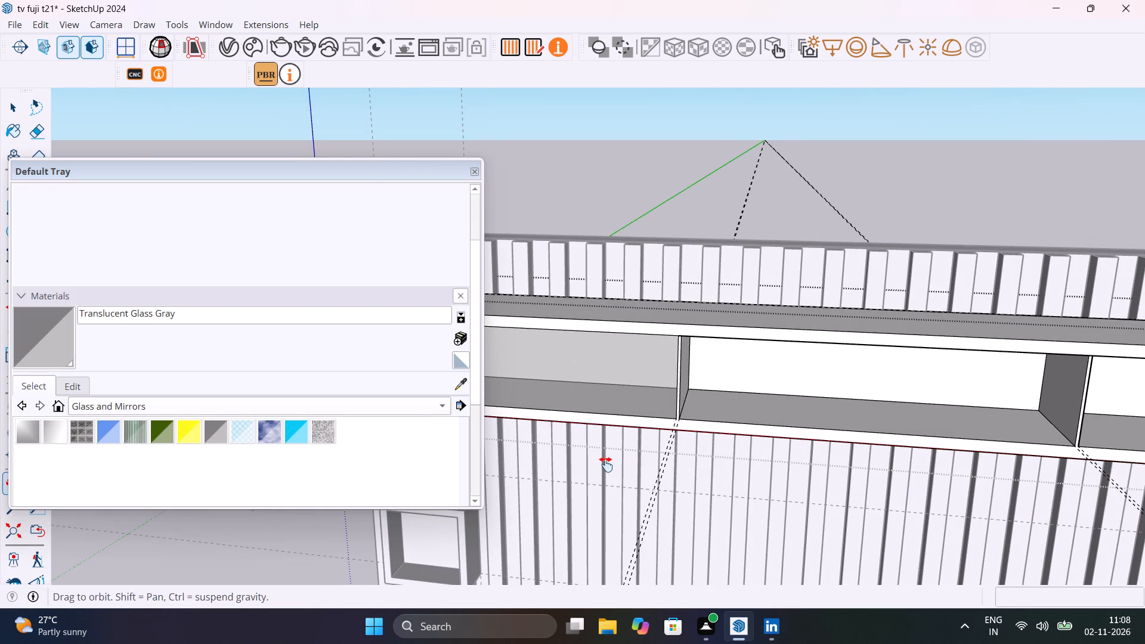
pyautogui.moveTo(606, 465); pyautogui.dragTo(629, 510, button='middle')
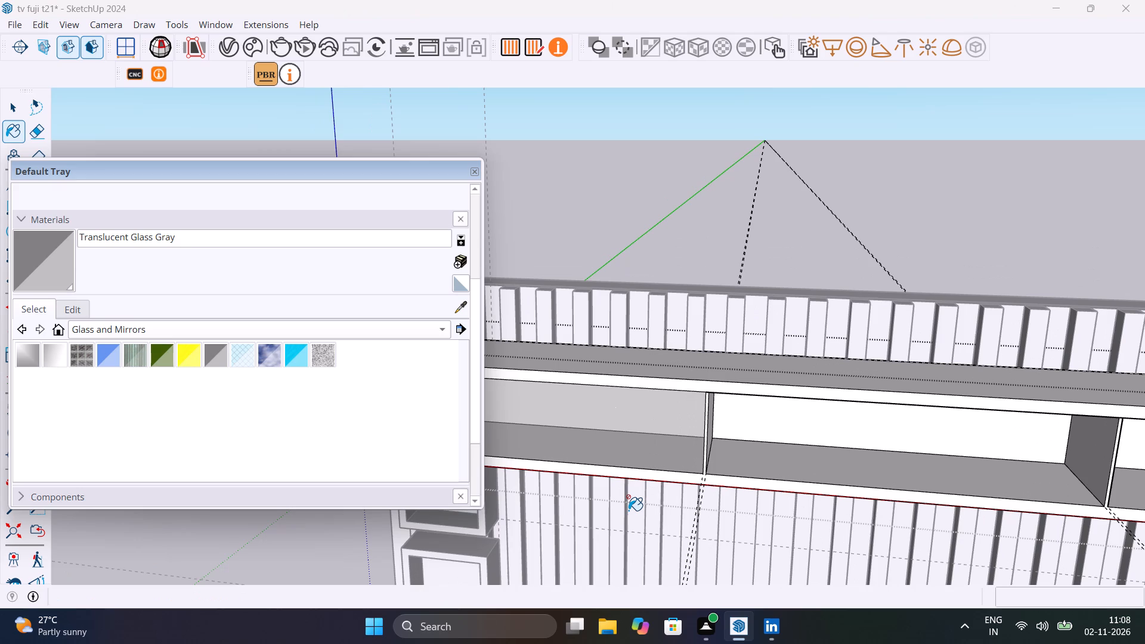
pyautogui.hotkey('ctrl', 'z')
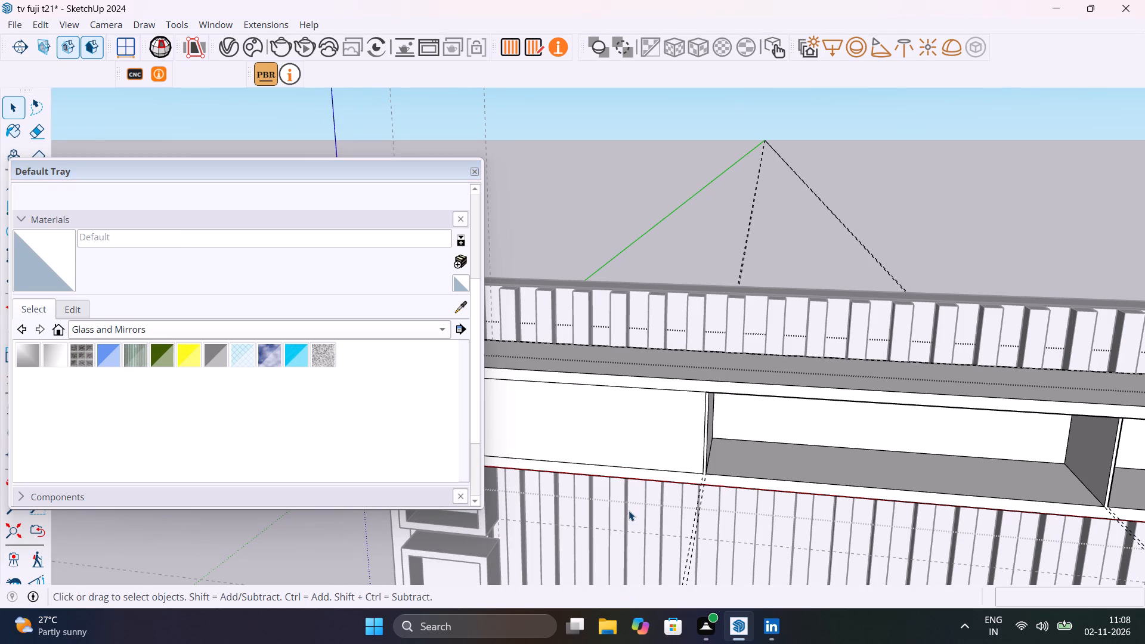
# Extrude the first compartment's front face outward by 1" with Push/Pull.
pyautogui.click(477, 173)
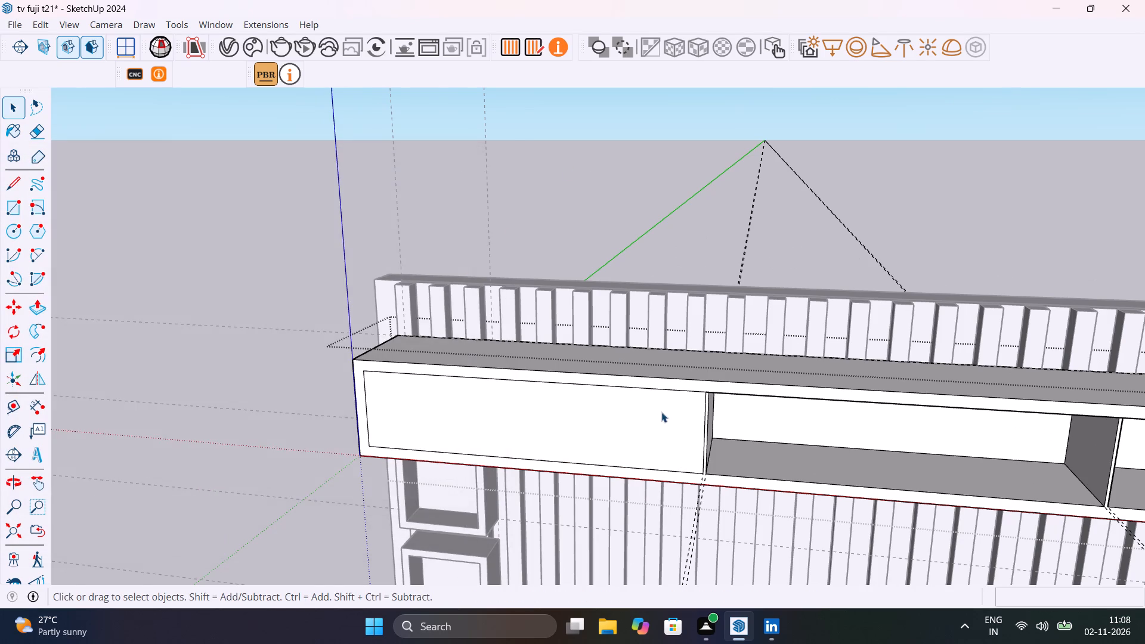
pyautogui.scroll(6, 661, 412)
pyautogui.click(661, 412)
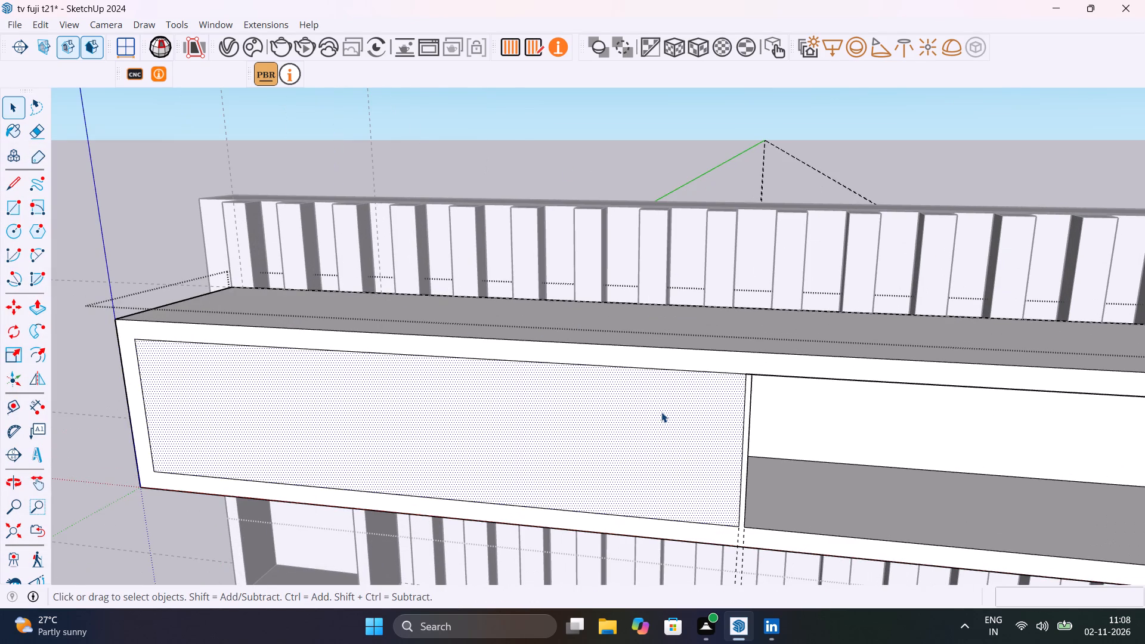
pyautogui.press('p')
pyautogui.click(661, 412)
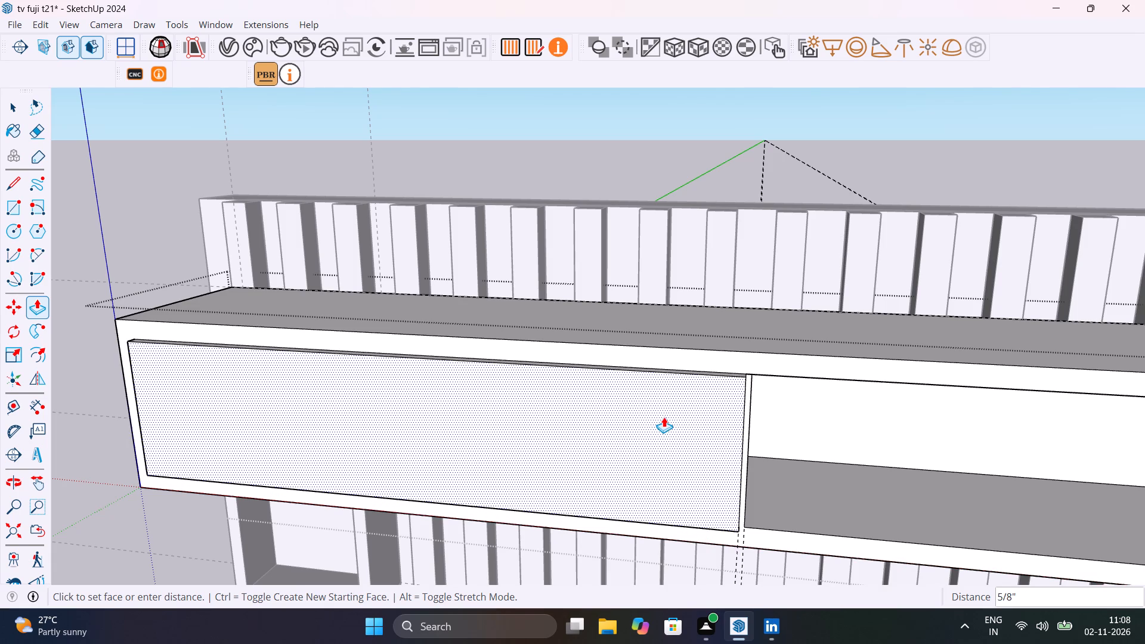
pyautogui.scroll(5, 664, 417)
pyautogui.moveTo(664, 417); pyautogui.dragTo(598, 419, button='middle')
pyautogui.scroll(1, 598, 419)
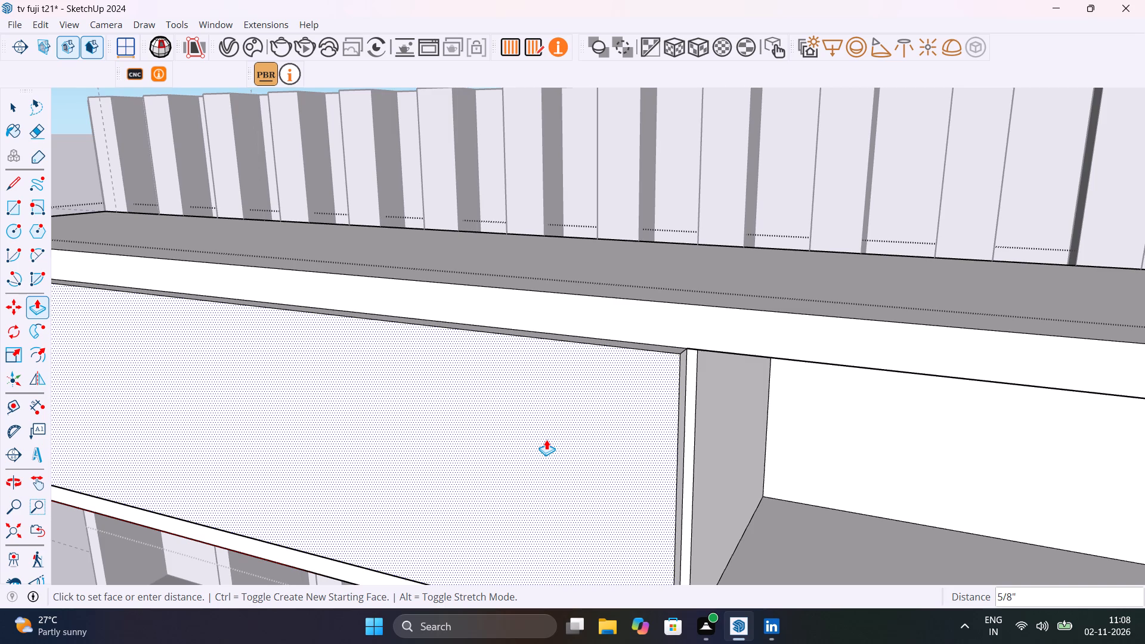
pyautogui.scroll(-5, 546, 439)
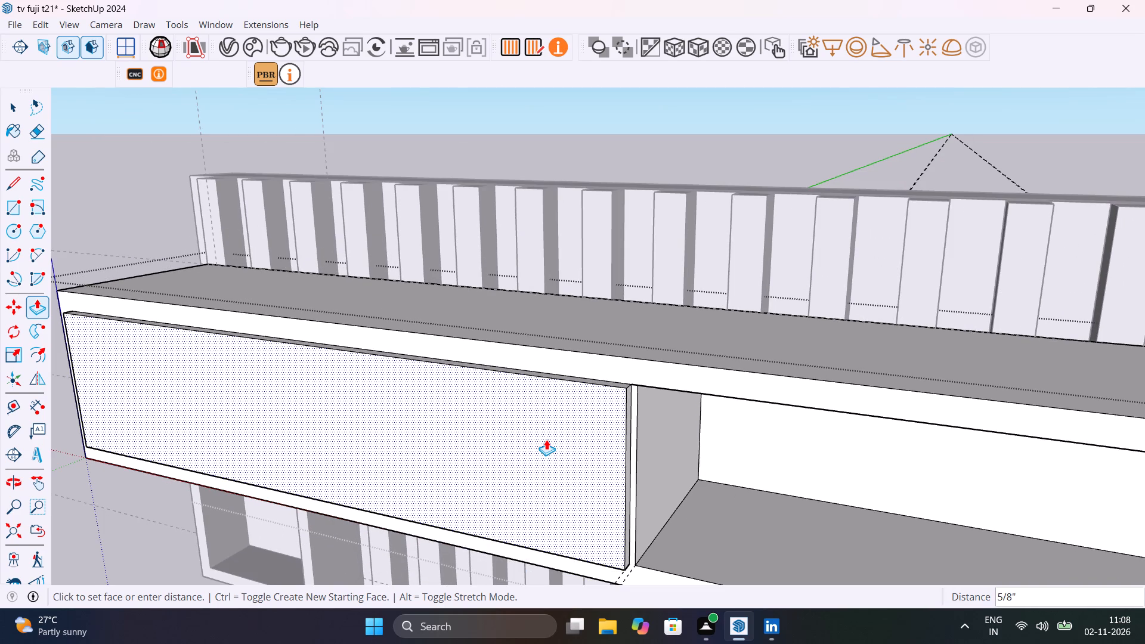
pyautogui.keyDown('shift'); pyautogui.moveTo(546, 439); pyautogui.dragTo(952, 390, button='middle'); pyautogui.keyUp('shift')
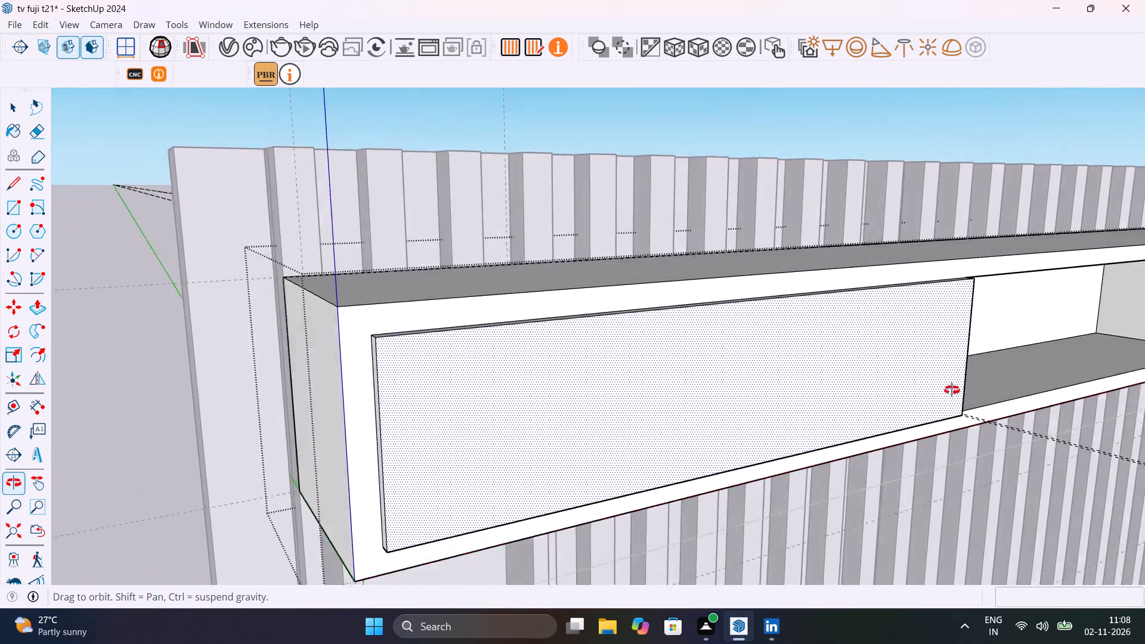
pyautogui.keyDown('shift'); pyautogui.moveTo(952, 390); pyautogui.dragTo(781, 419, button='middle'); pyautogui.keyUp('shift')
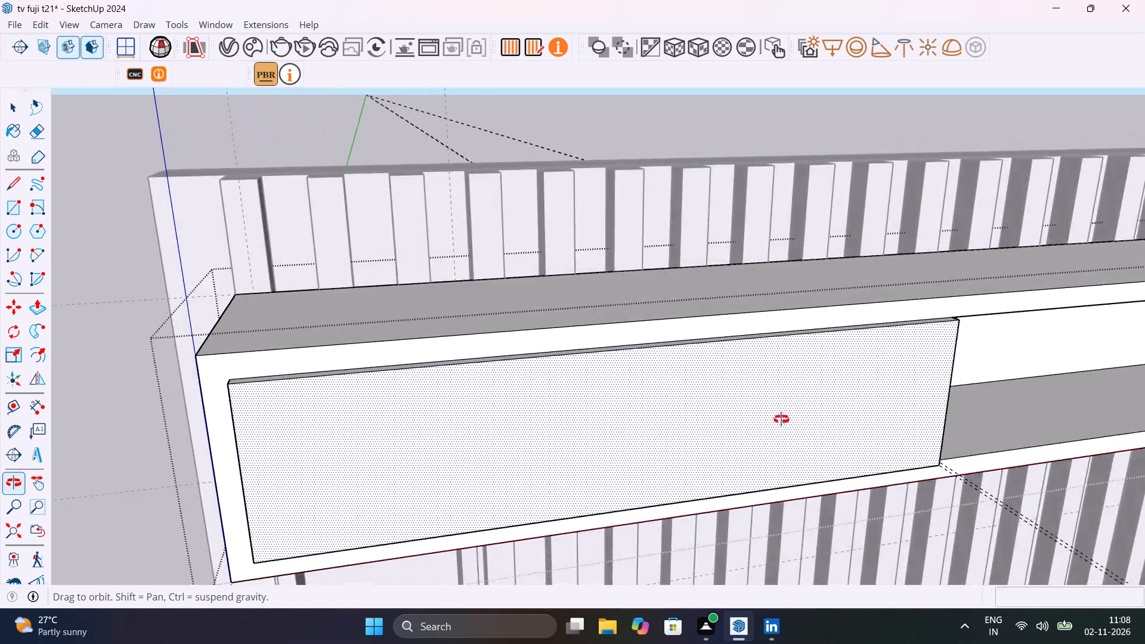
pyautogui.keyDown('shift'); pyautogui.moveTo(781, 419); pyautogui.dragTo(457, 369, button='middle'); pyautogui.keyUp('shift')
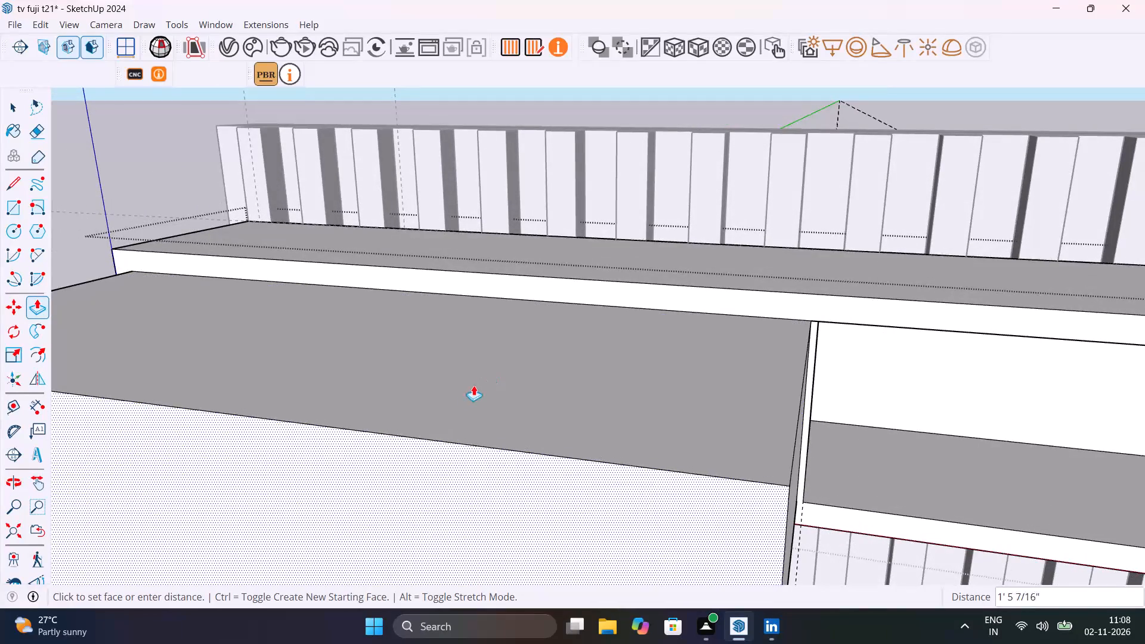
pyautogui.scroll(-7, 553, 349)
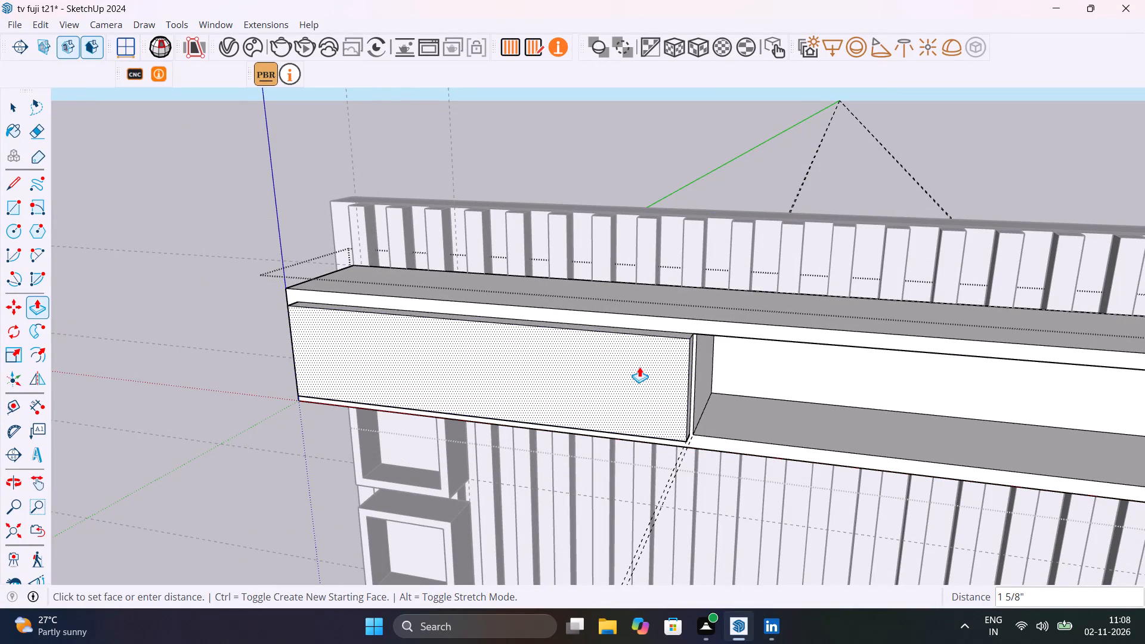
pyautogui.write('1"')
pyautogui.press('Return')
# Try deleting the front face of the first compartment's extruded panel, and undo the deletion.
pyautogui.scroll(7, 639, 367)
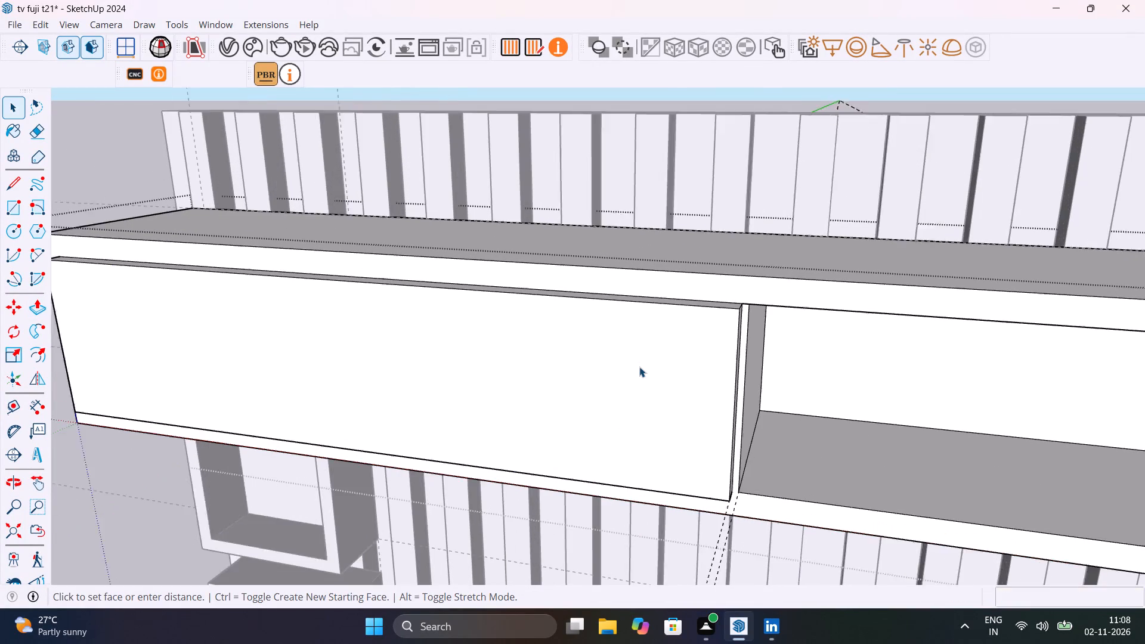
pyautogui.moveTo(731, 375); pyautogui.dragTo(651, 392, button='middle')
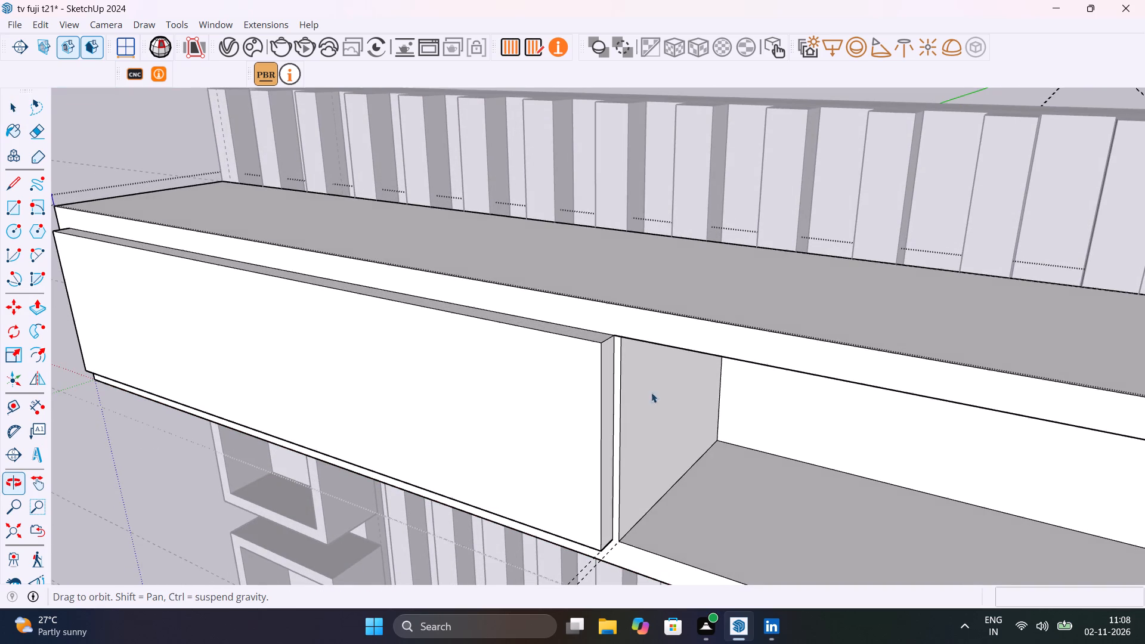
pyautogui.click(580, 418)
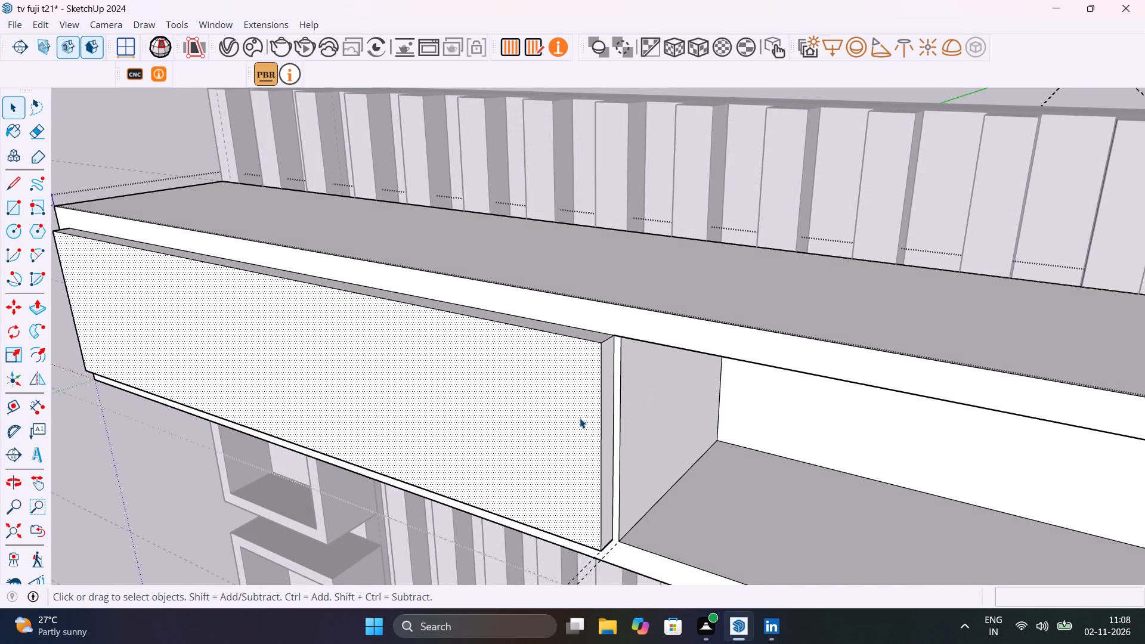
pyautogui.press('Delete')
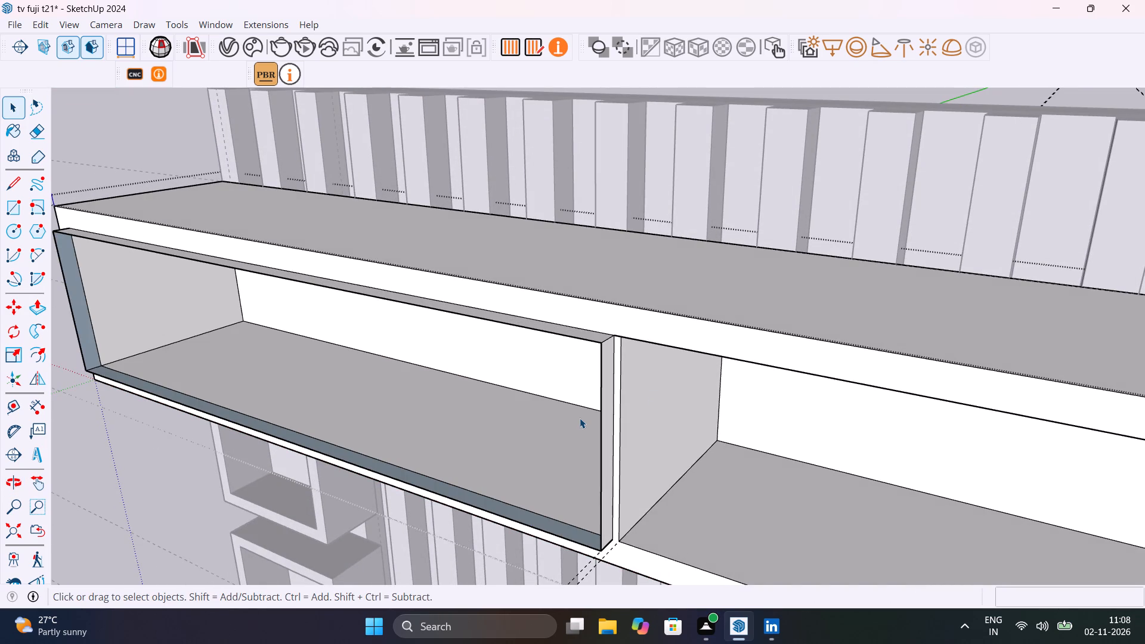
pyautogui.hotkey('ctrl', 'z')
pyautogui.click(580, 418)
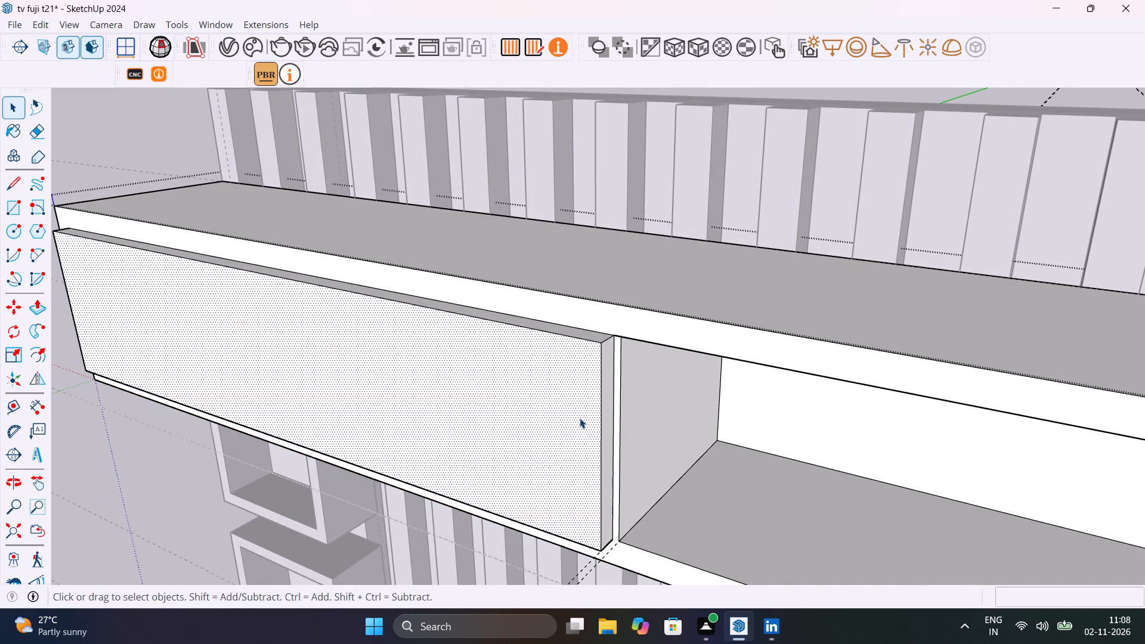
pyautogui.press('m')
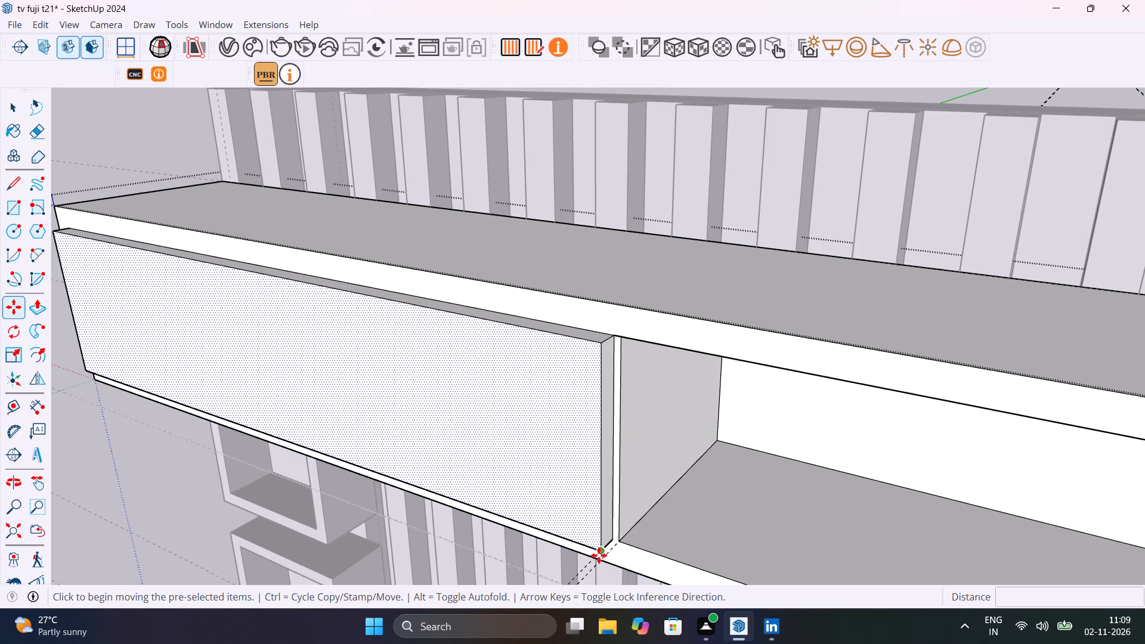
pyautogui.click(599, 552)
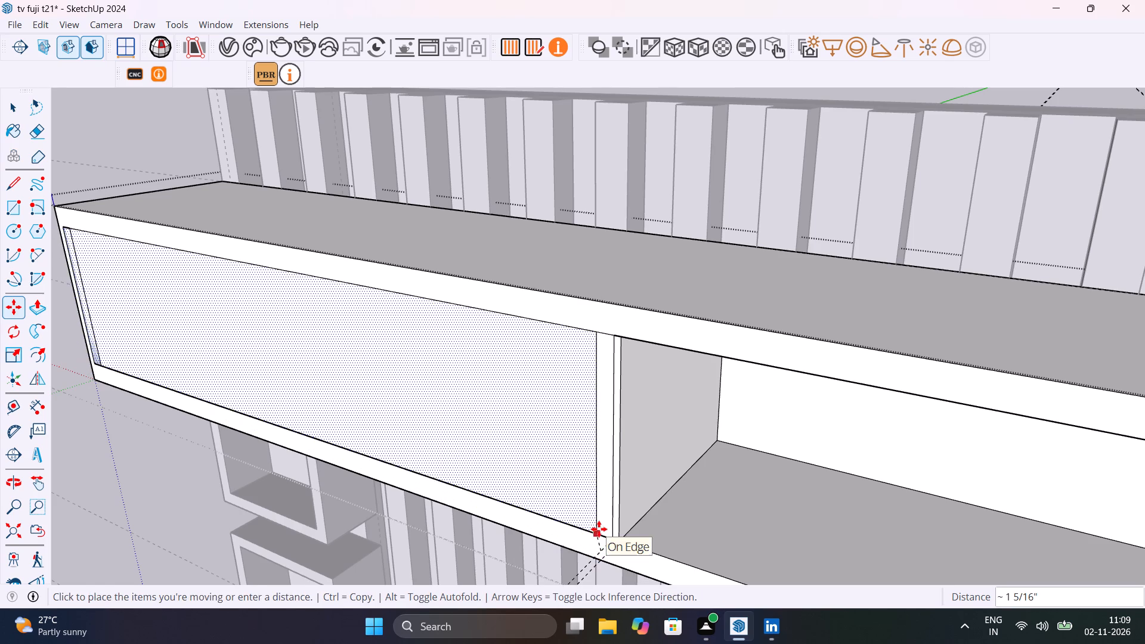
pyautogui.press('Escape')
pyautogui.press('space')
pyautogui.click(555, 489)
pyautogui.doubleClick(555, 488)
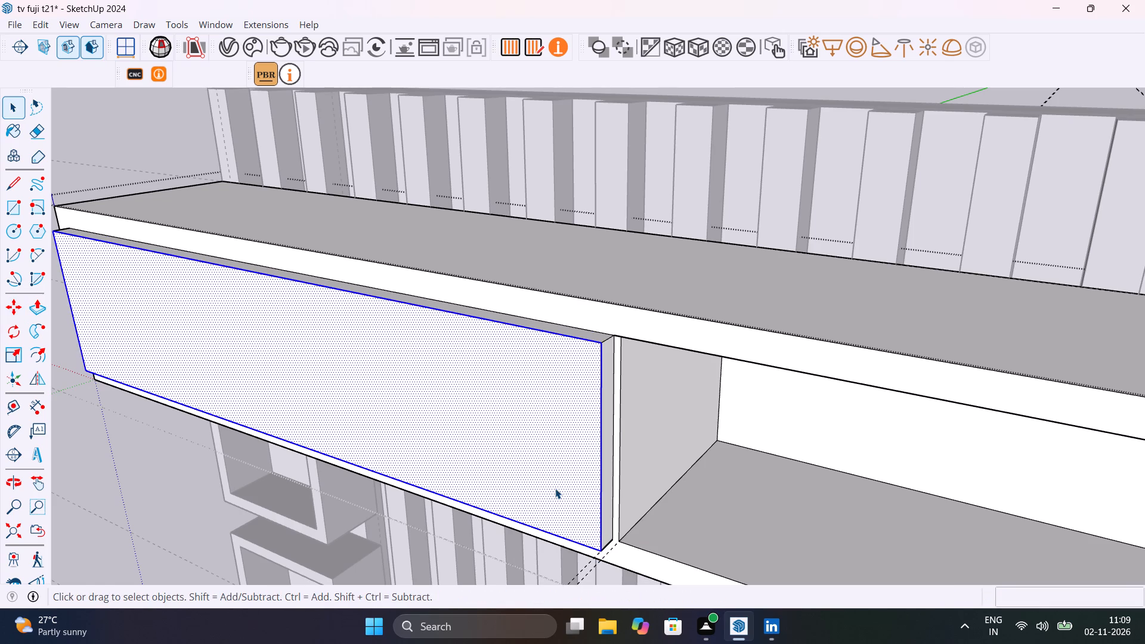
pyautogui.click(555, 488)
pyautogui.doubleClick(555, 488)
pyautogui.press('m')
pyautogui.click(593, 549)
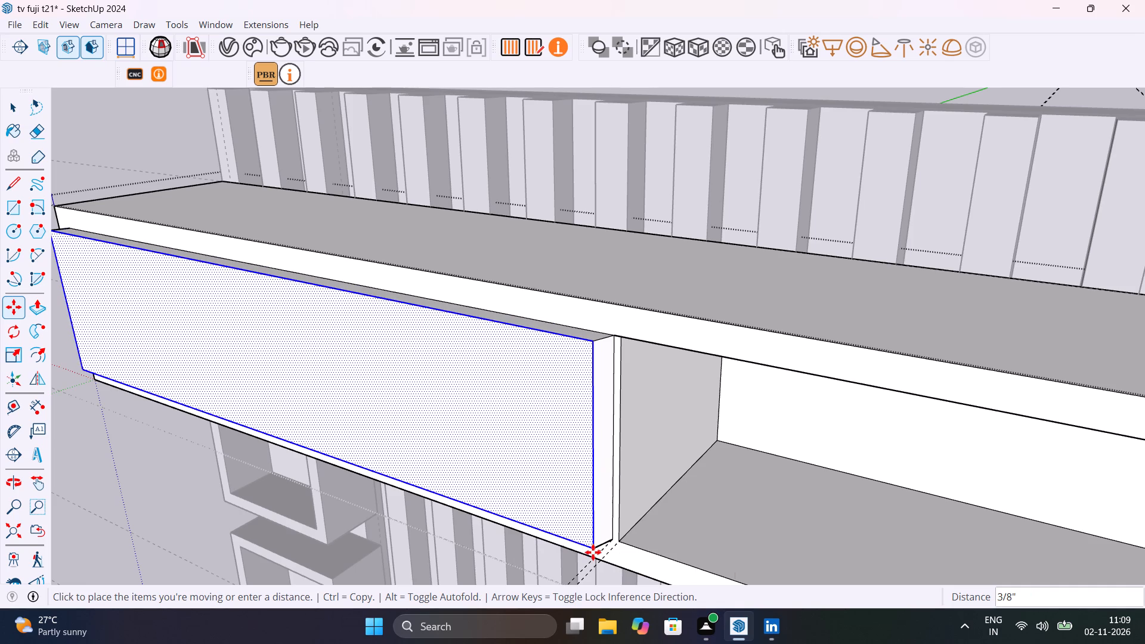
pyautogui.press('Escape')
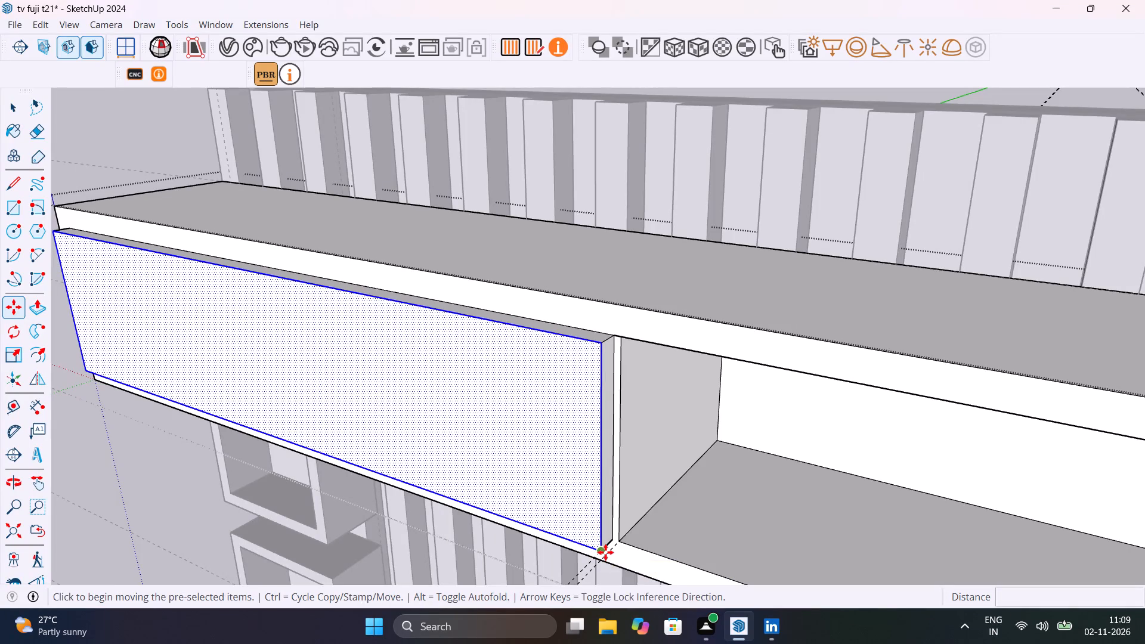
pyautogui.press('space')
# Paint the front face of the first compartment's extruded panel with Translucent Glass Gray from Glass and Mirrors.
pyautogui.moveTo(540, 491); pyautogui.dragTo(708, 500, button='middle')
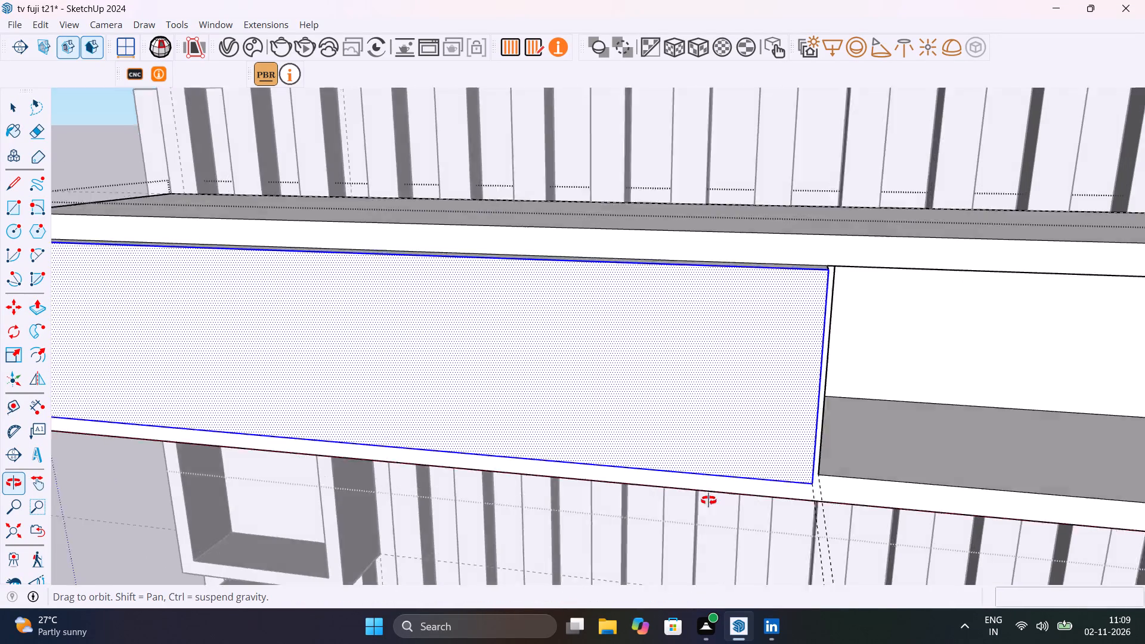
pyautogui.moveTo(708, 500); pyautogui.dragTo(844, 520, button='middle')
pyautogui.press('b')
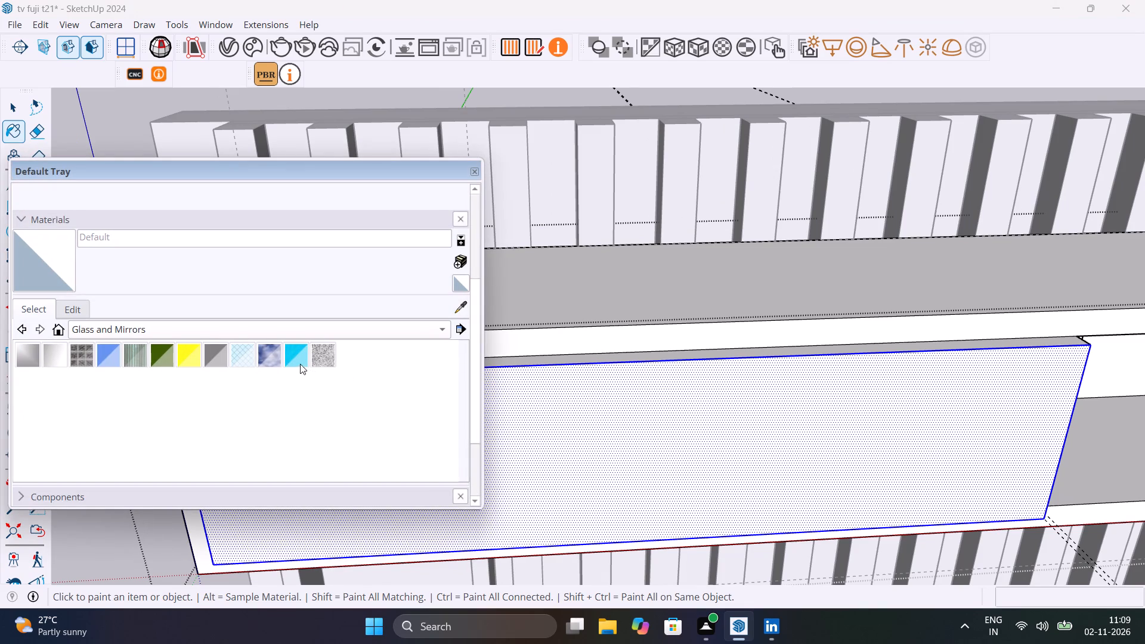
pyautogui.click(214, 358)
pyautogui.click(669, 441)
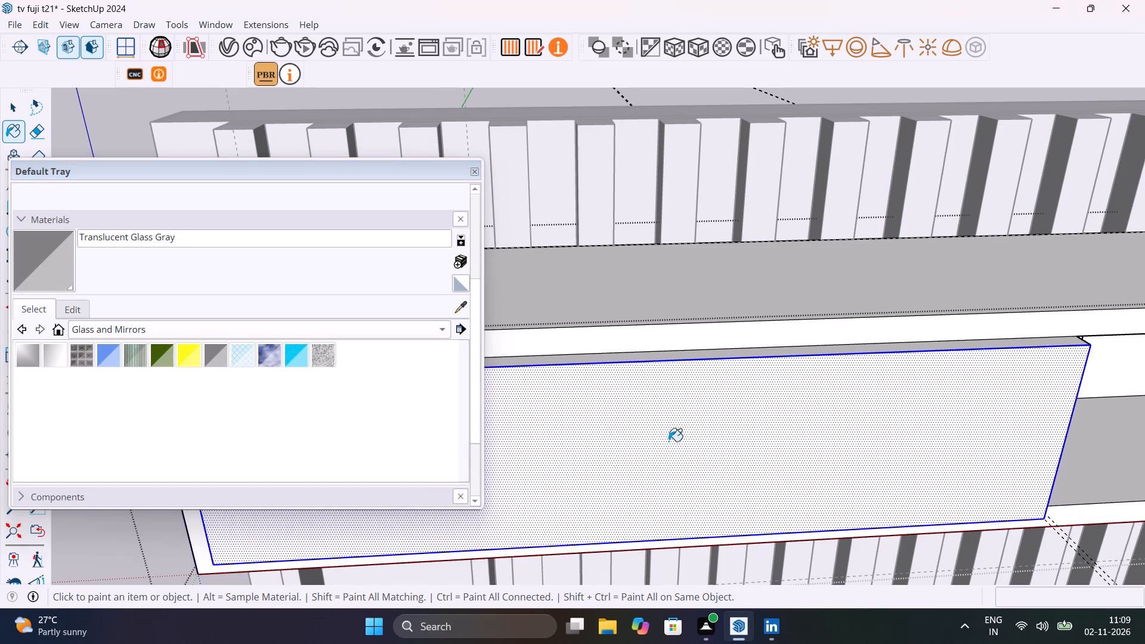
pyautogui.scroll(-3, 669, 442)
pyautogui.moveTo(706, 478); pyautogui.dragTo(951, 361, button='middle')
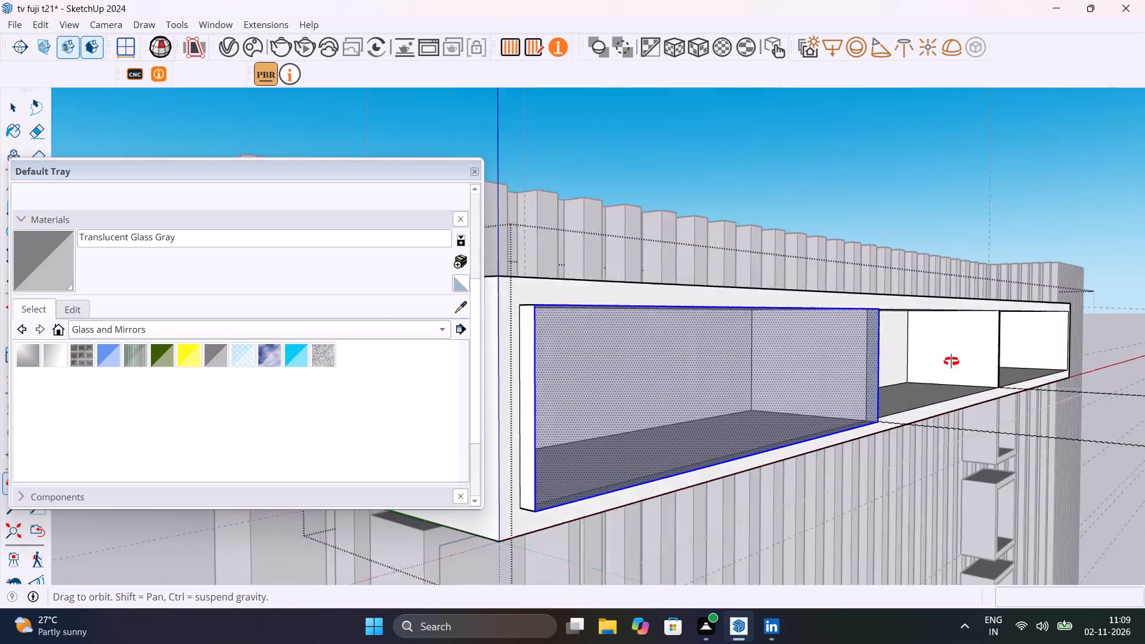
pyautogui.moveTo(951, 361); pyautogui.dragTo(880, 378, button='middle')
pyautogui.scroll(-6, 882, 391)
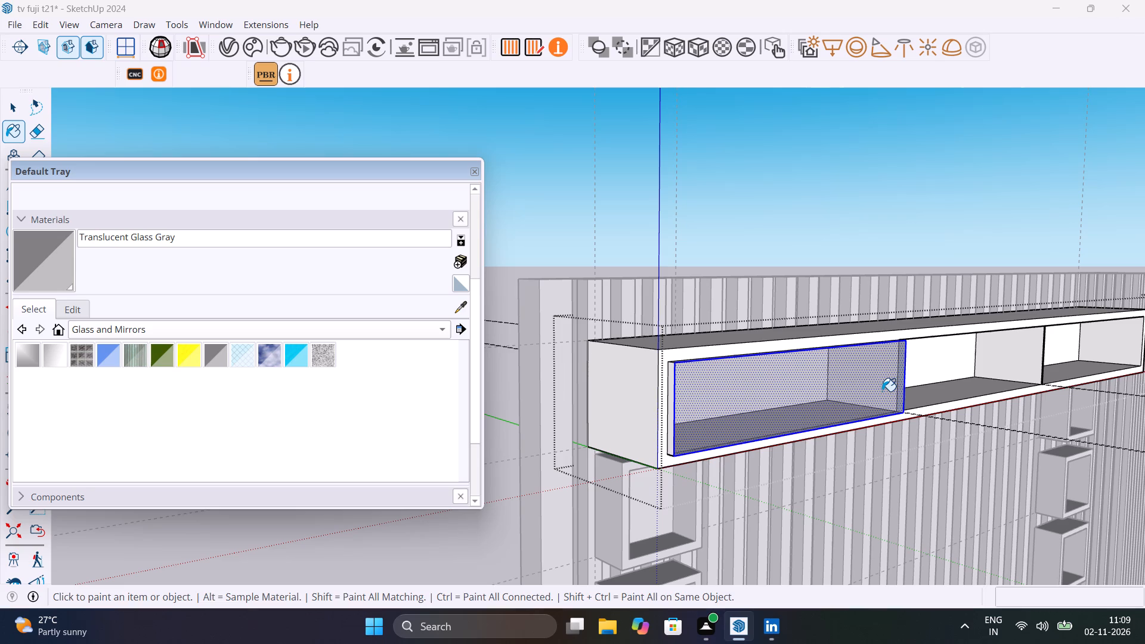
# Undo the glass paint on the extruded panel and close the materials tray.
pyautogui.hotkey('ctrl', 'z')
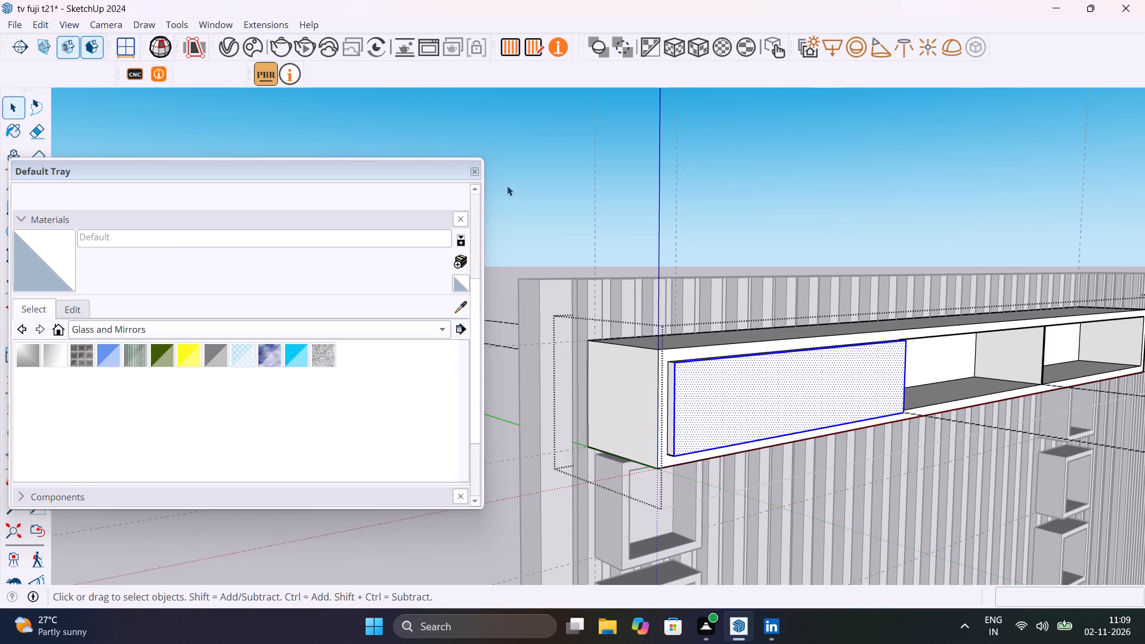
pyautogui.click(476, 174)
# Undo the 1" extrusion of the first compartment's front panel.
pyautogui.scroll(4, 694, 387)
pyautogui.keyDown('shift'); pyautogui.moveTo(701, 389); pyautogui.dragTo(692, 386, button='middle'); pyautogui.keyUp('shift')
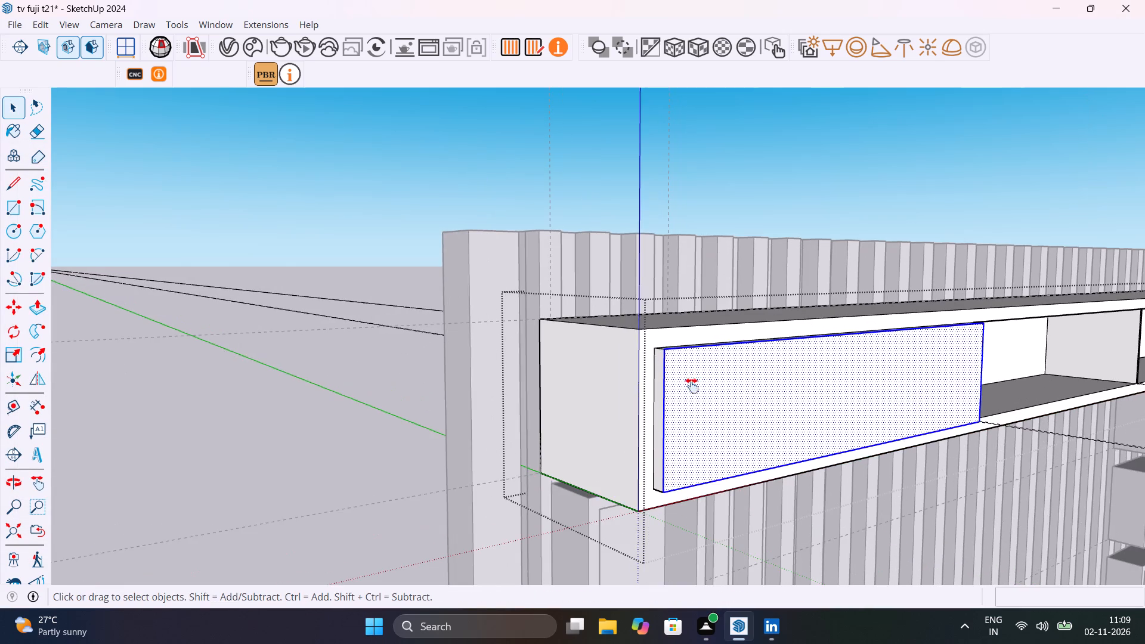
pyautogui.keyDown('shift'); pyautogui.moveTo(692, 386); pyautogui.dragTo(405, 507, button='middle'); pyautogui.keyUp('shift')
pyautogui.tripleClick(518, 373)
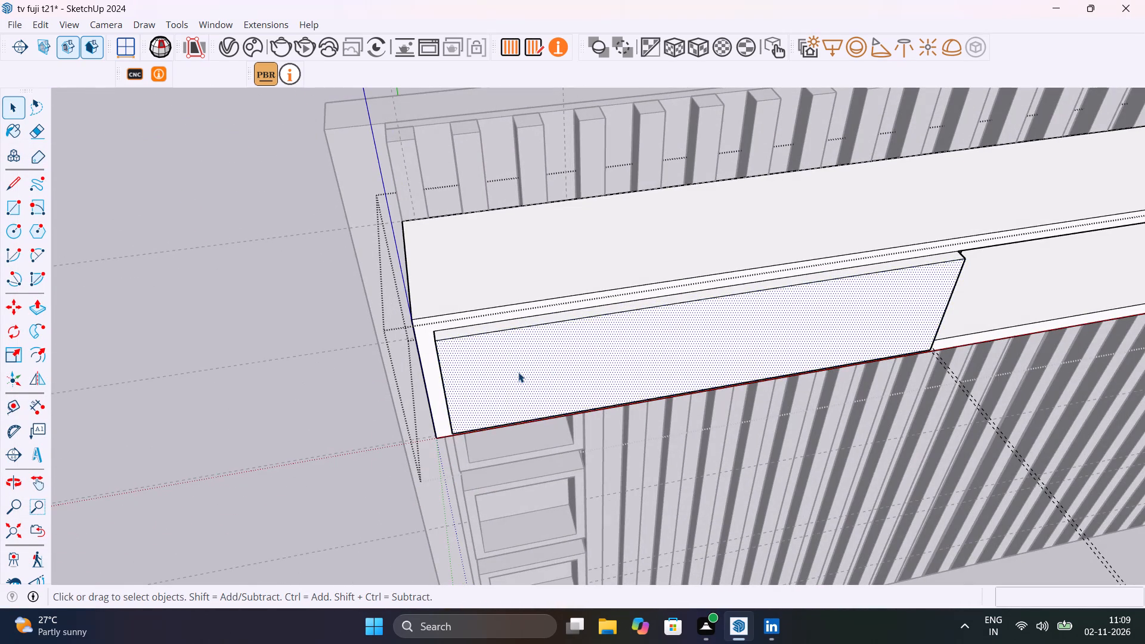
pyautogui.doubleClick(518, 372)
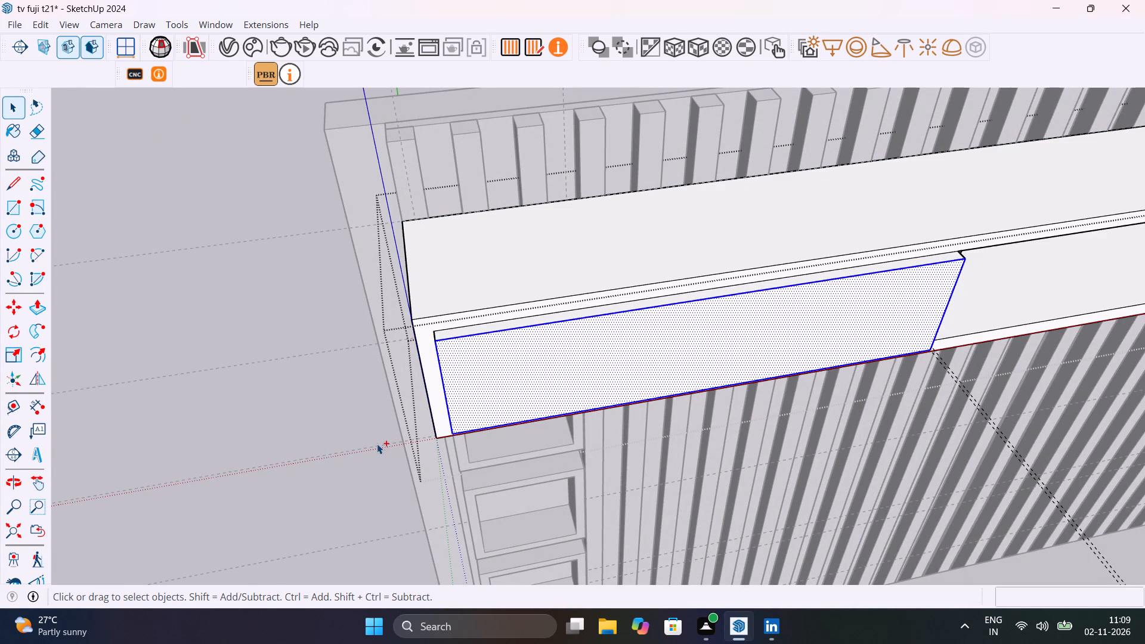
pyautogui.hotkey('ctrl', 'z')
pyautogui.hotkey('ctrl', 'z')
# Delete the front face closing the overhead box's first compartment.
pyautogui.click(642, 352)
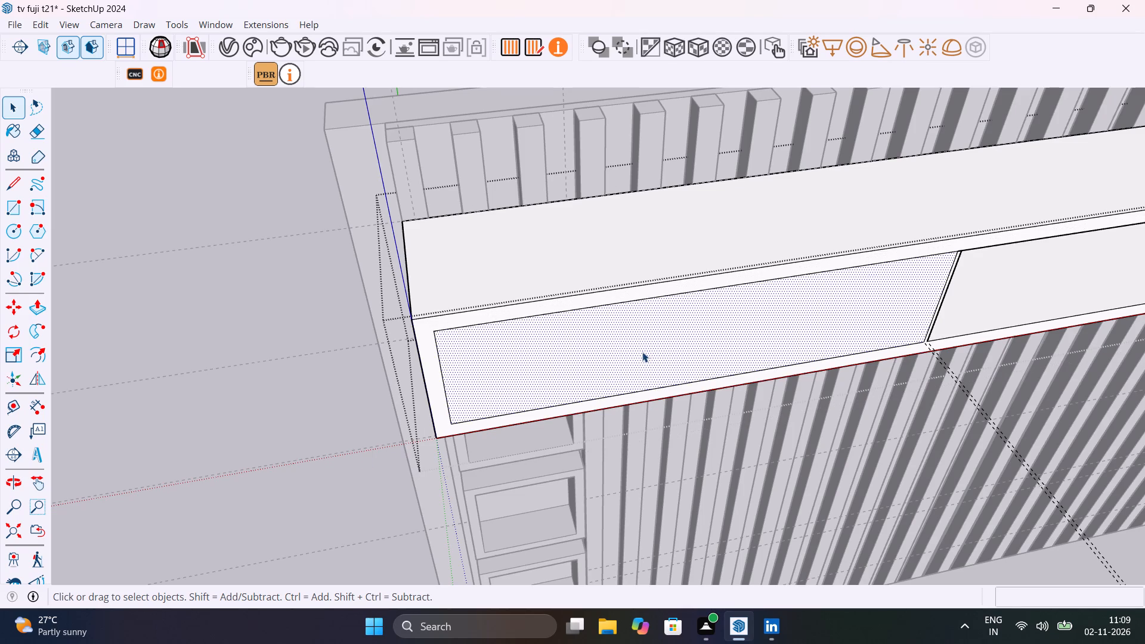
pyautogui.press('Delete')
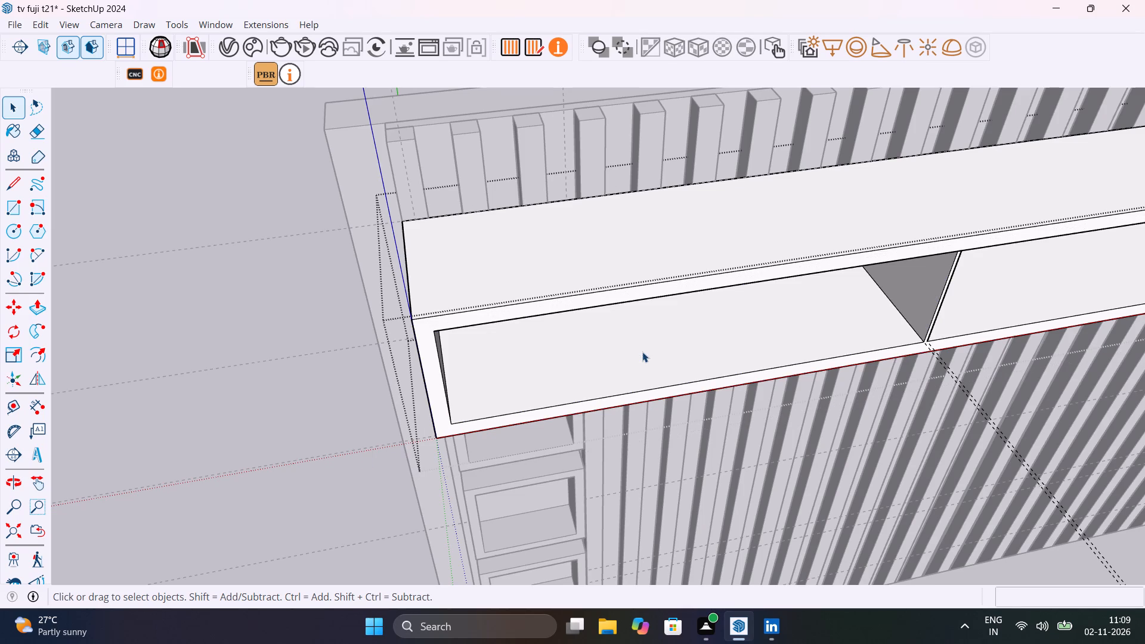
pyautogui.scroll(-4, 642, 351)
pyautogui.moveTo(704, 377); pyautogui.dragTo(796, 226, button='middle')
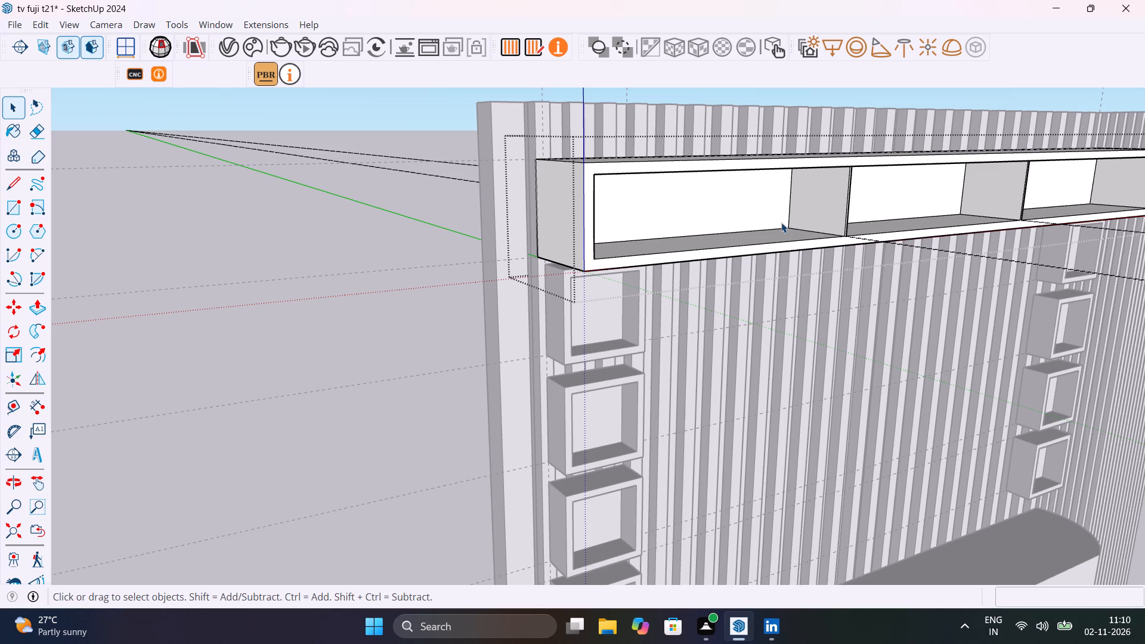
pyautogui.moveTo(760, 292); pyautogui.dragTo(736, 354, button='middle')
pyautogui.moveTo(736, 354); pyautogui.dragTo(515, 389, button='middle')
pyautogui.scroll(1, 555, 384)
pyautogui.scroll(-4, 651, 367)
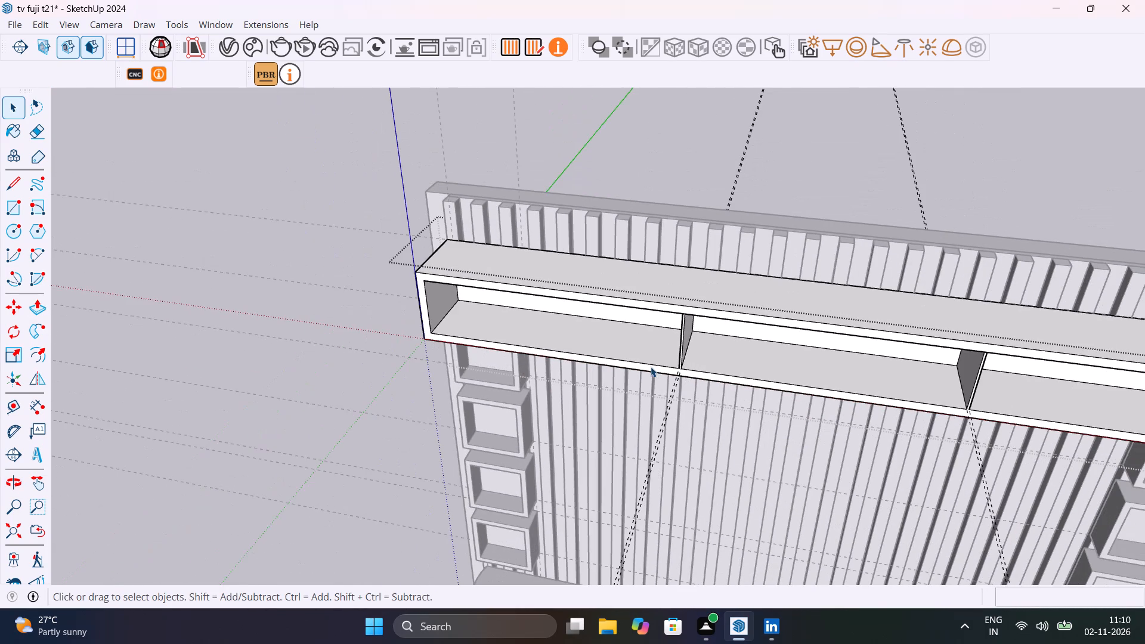
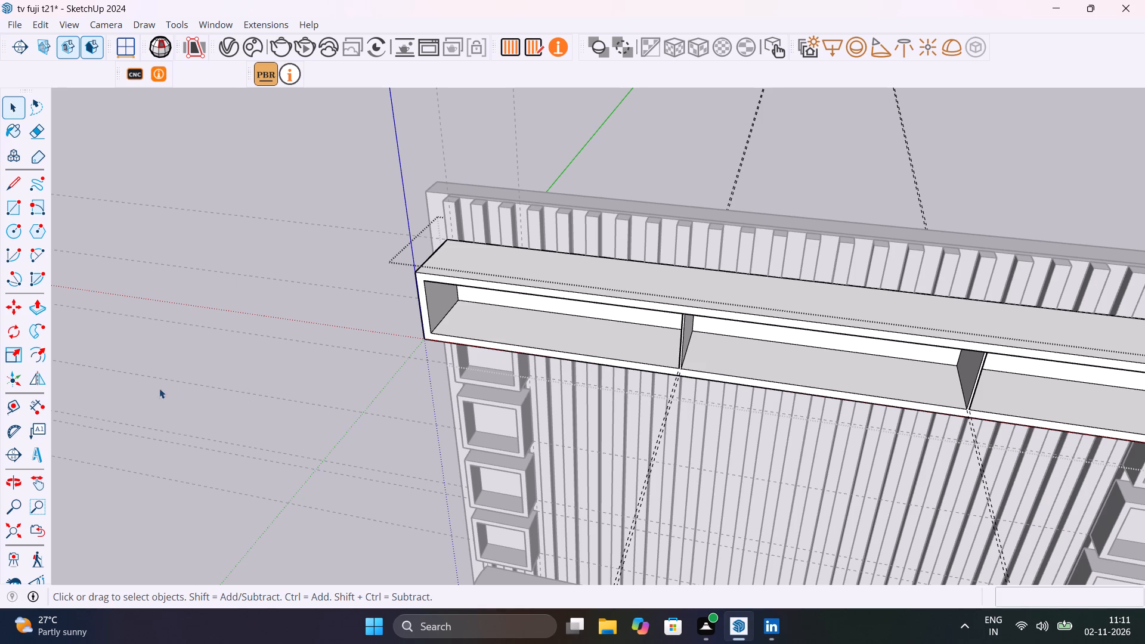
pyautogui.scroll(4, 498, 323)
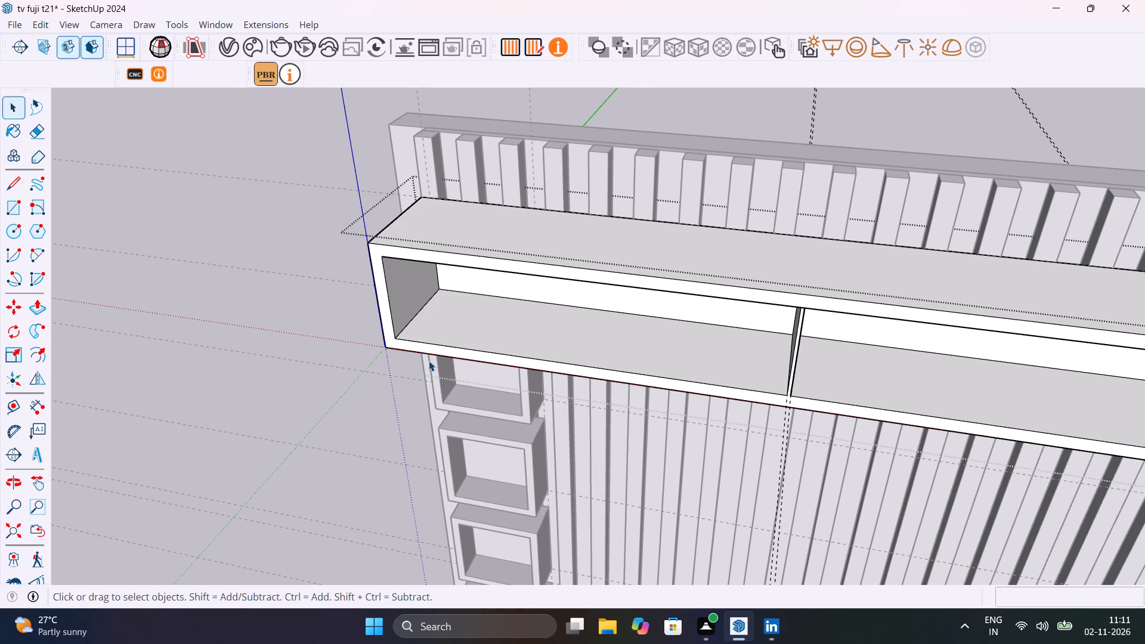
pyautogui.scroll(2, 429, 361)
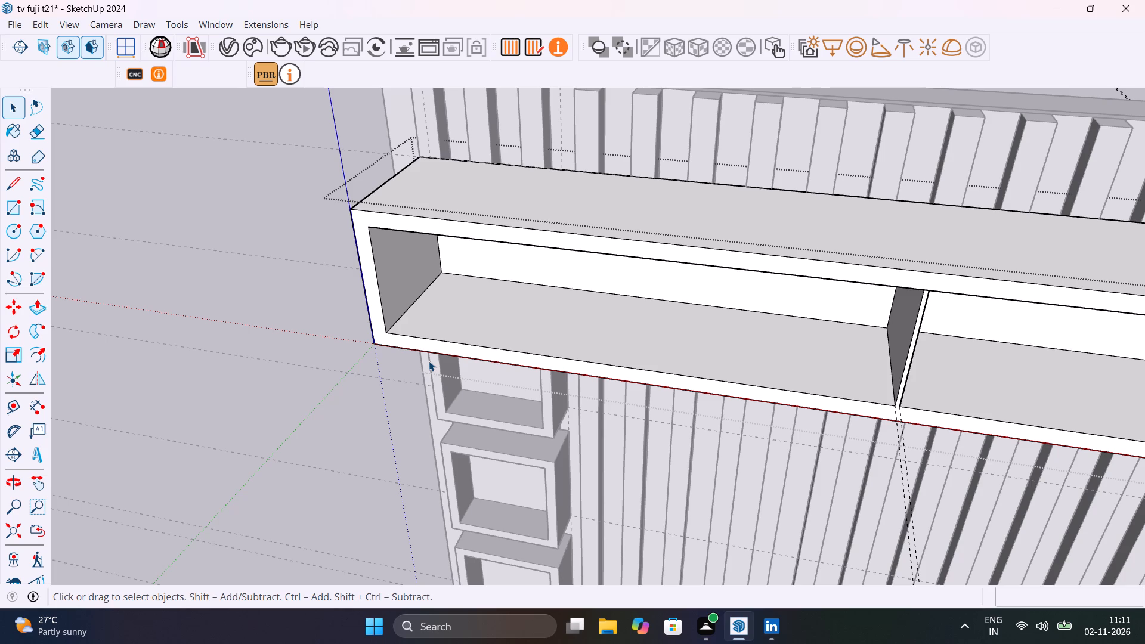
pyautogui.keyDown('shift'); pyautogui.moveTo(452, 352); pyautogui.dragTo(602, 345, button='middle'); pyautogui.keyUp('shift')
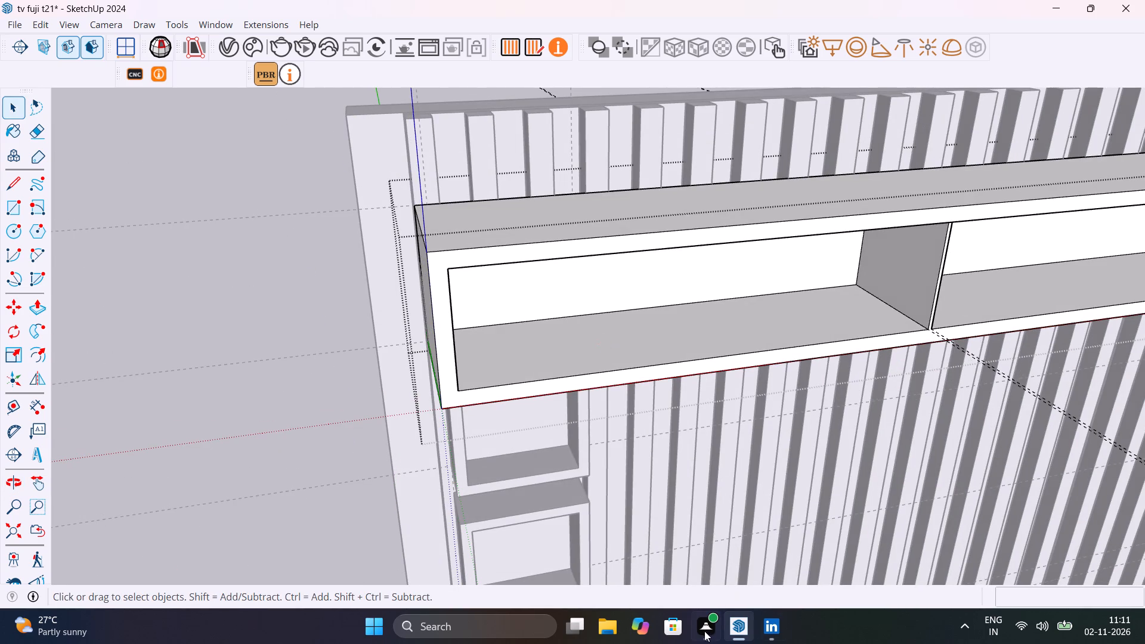
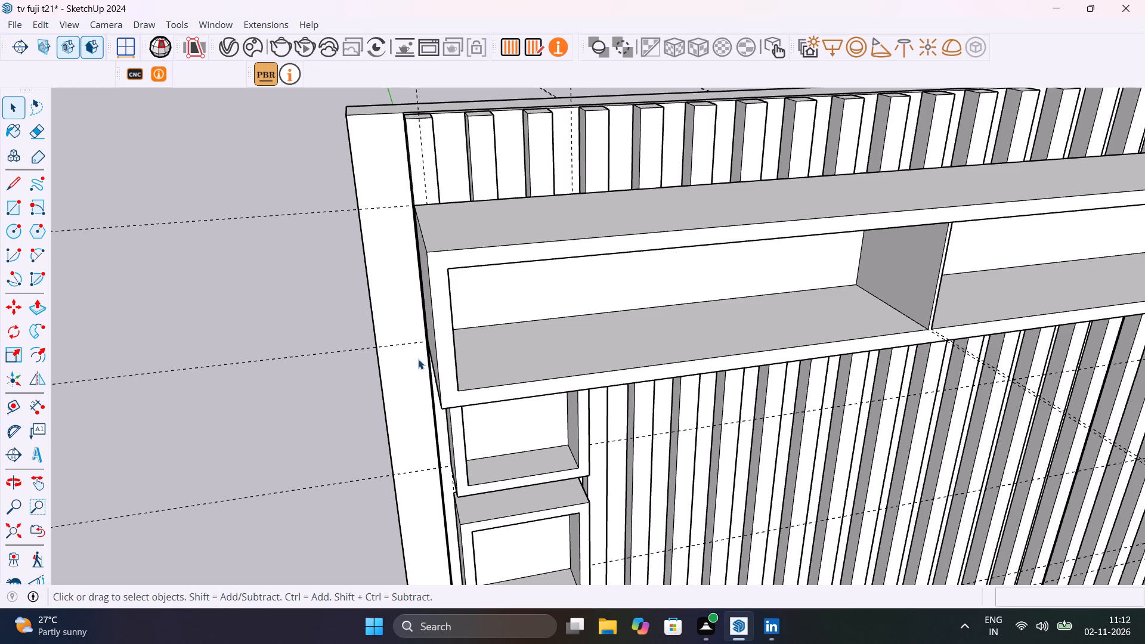
# Draw a rectangle of about 3' 3 3/4" by 9 7/16" across the overhead box's first compartment opening.
pyautogui.scroll(2, 437, 394)
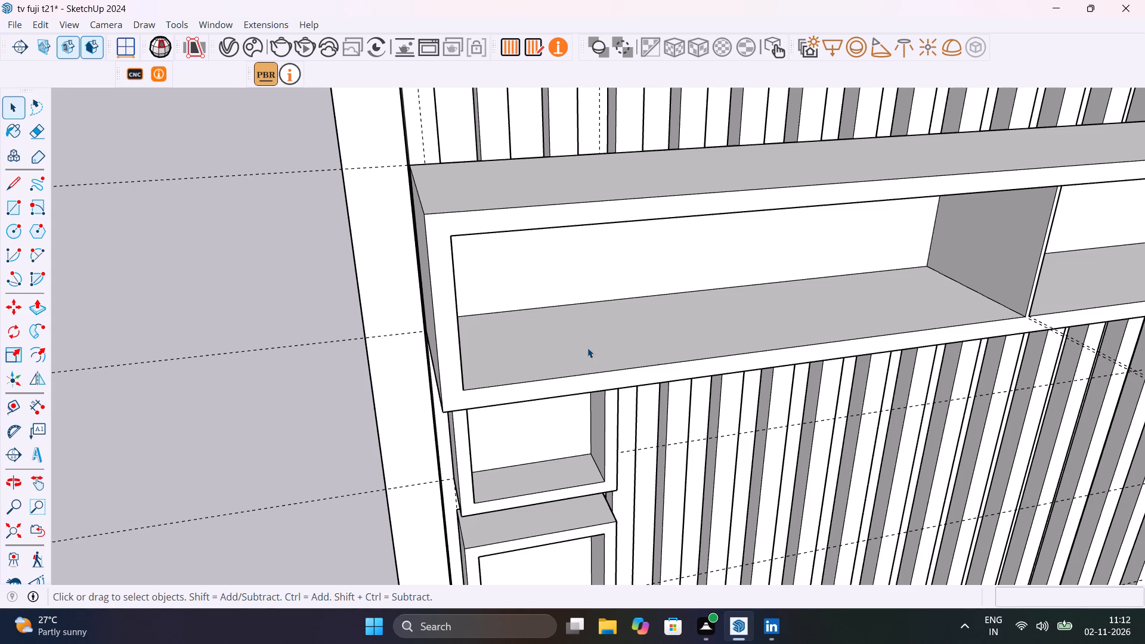
pyautogui.scroll(-5, 587, 348)
pyautogui.moveTo(635, 395); pyautogui.dragTo(506, 408, button='middle')
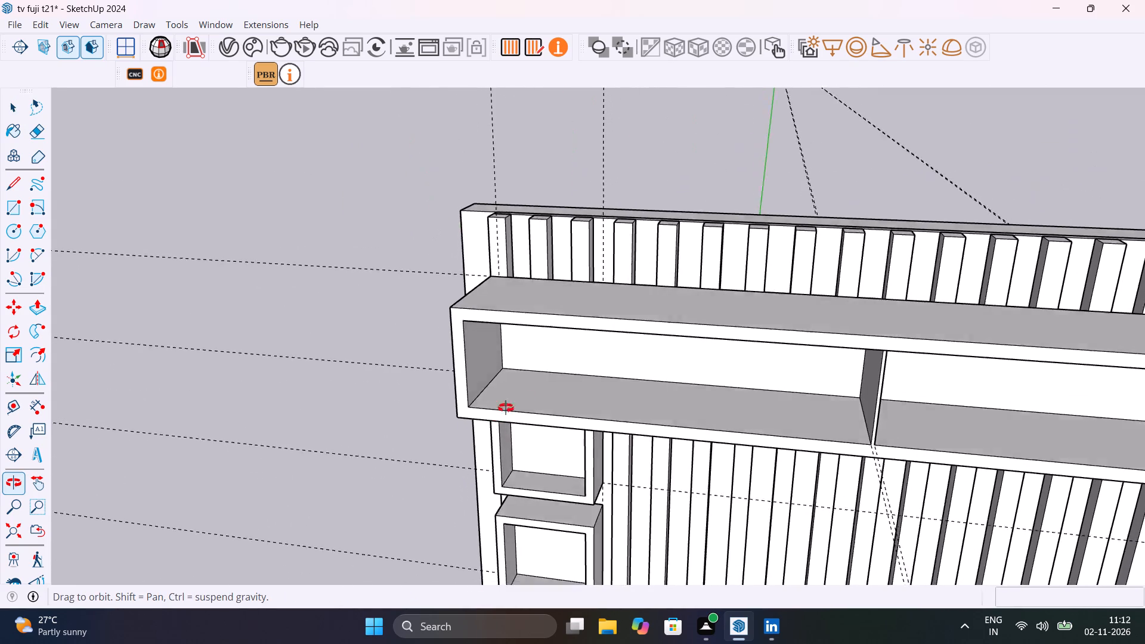
pyautogui.moveTo(506, 408); pyautogui.dragTo(613, 382, button='middle')
pyautogui.press('r')
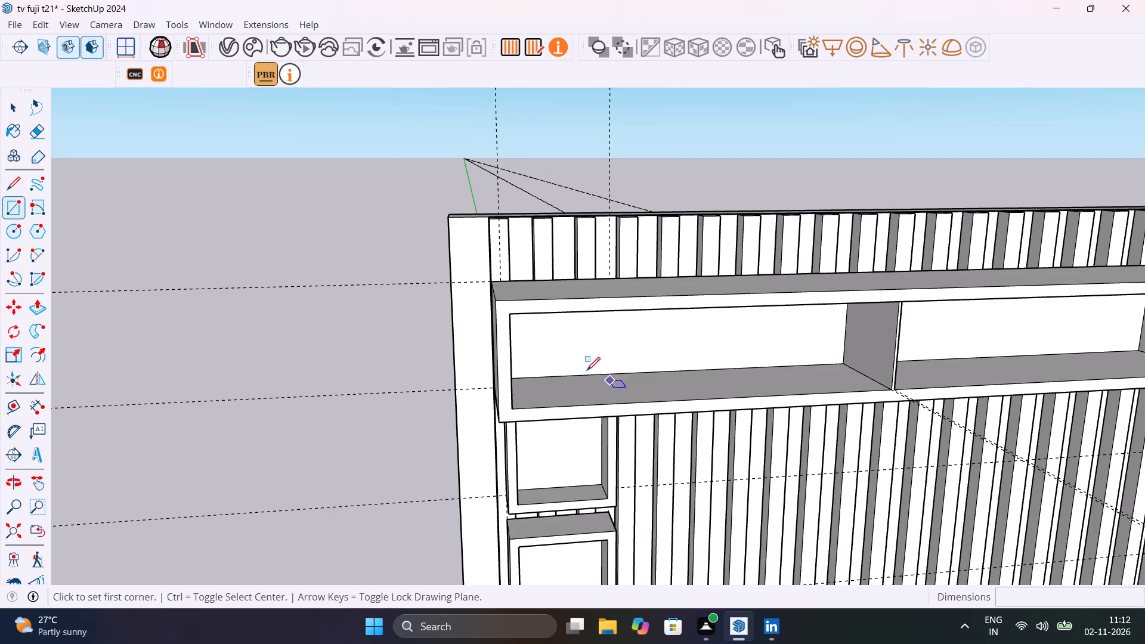
pyautogui.click(513, 315)
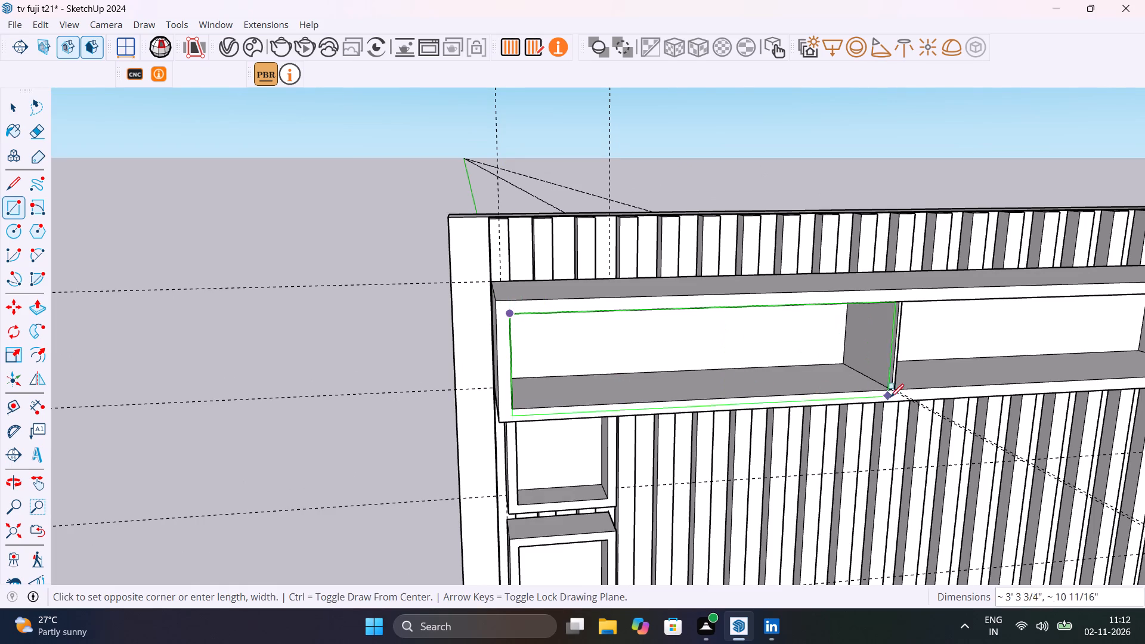
pyautogui.scroll(4, 890, 390)
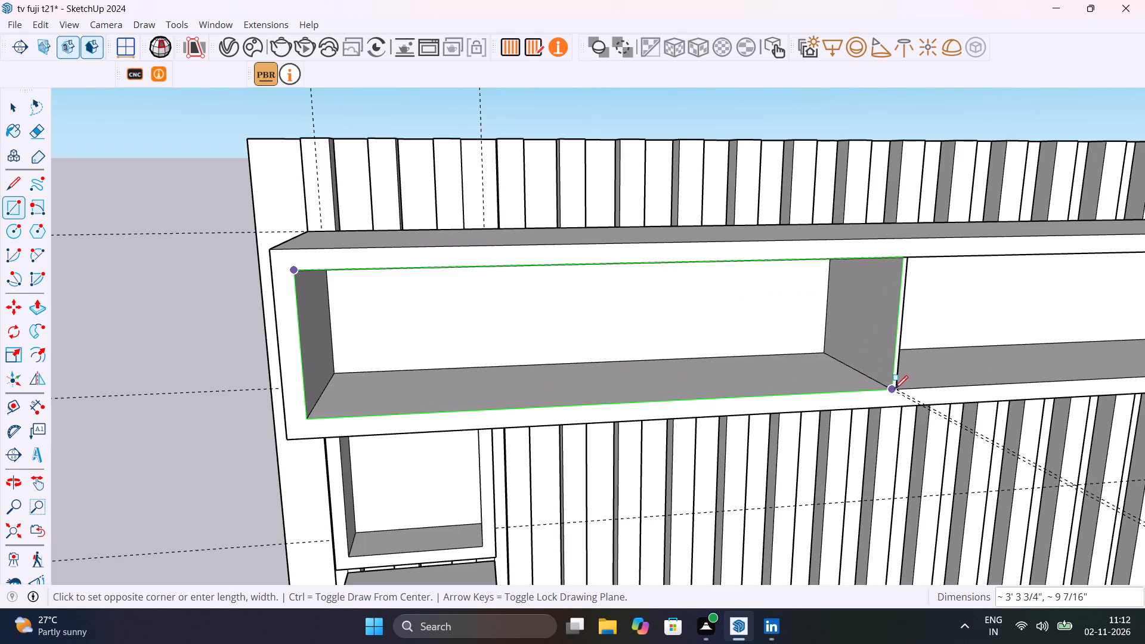
pyautogui.click(893, 389)
pyautogui.press('space')
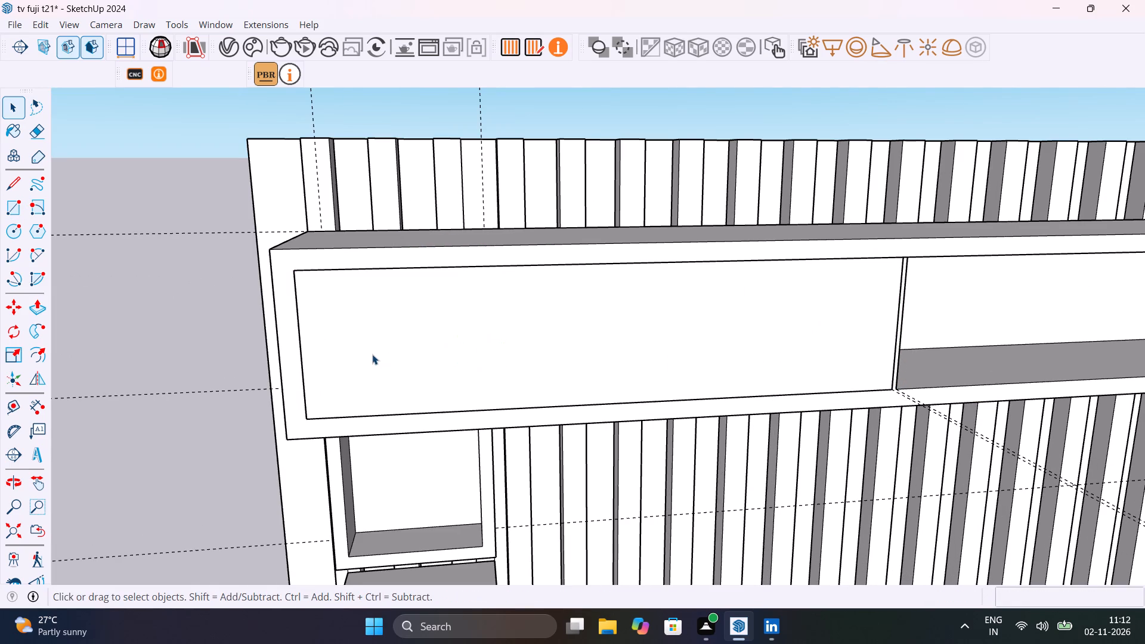
# Extrude the first compartment's front panel outward by 1".
pyautogui.press('p')
pyautogui.click(370, 352)
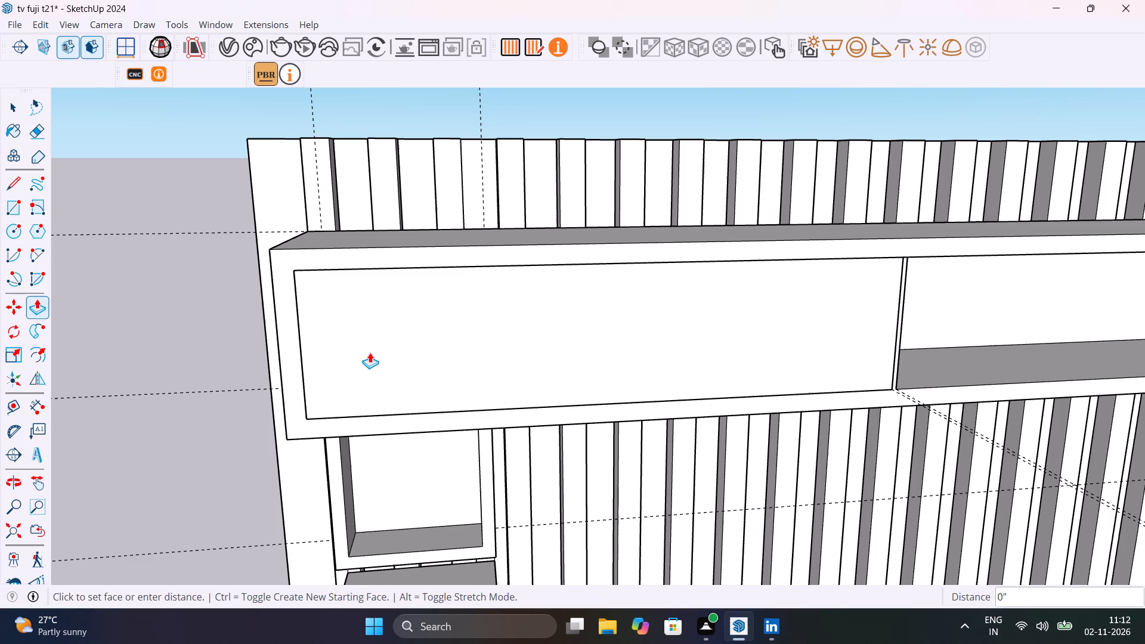
pyautogui.write('1"')
pyautogui.press('Return')
pyautogui.press('space')
# Offset the front panel's outline inward by about 13/16" to form a frame border.
pyautogui.click(370, 355)
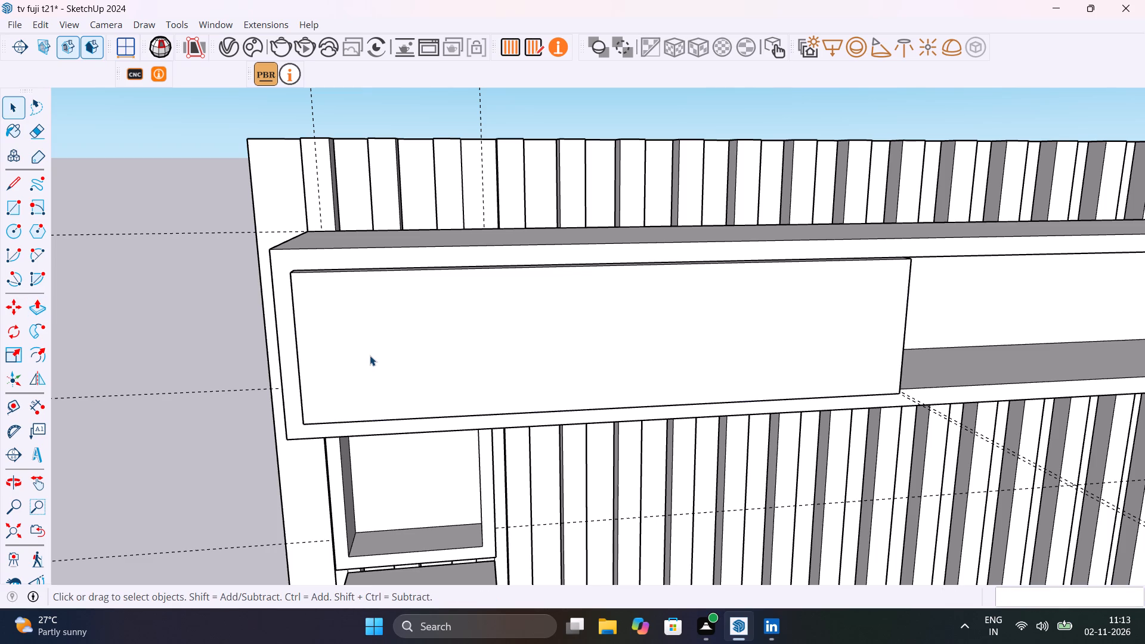
pyautogui.press('f')
pyautogui.click(308, 332)
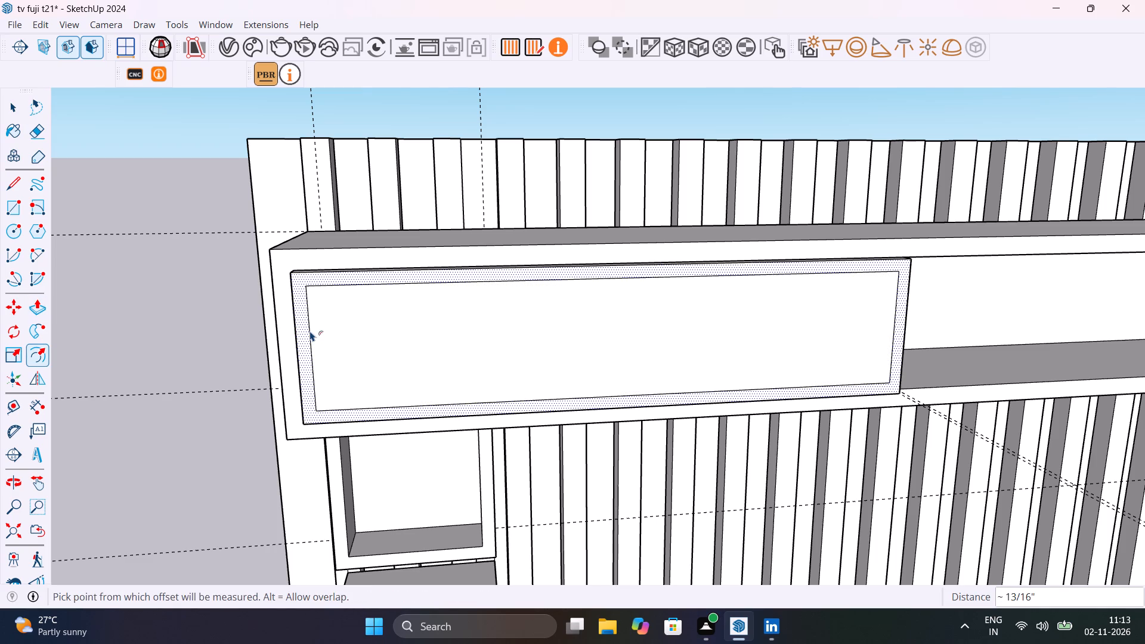
pyautogui.press('space')
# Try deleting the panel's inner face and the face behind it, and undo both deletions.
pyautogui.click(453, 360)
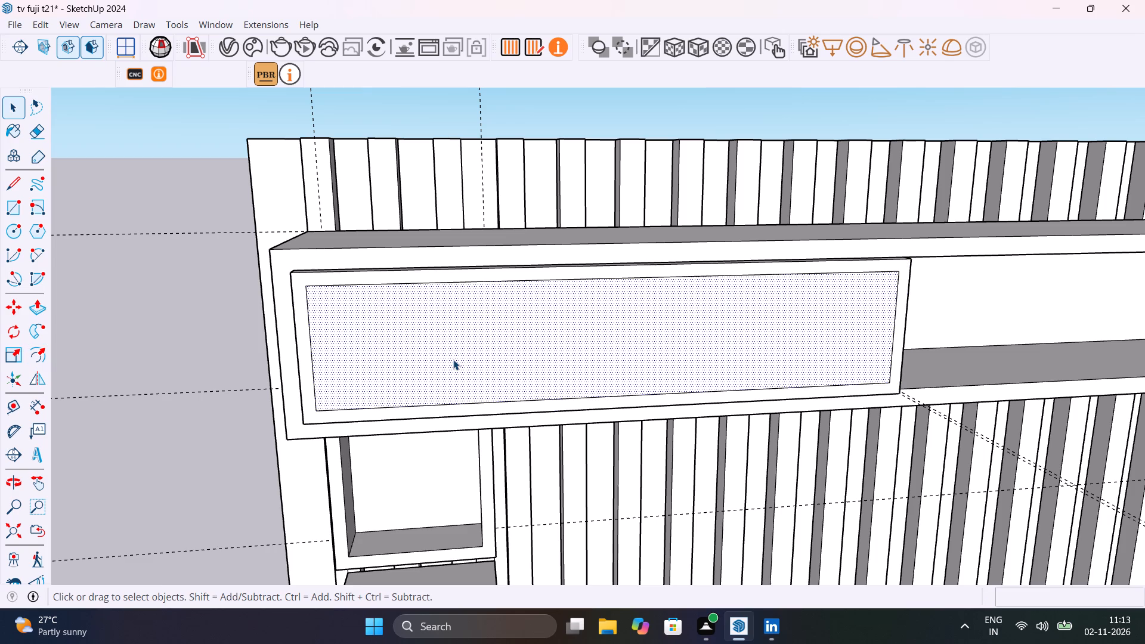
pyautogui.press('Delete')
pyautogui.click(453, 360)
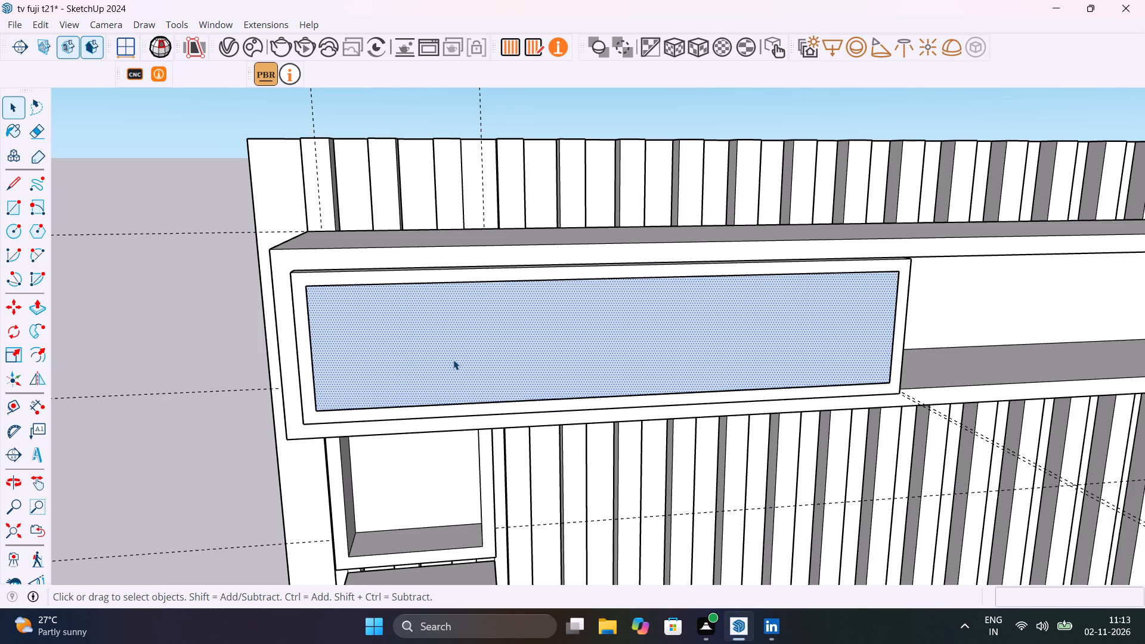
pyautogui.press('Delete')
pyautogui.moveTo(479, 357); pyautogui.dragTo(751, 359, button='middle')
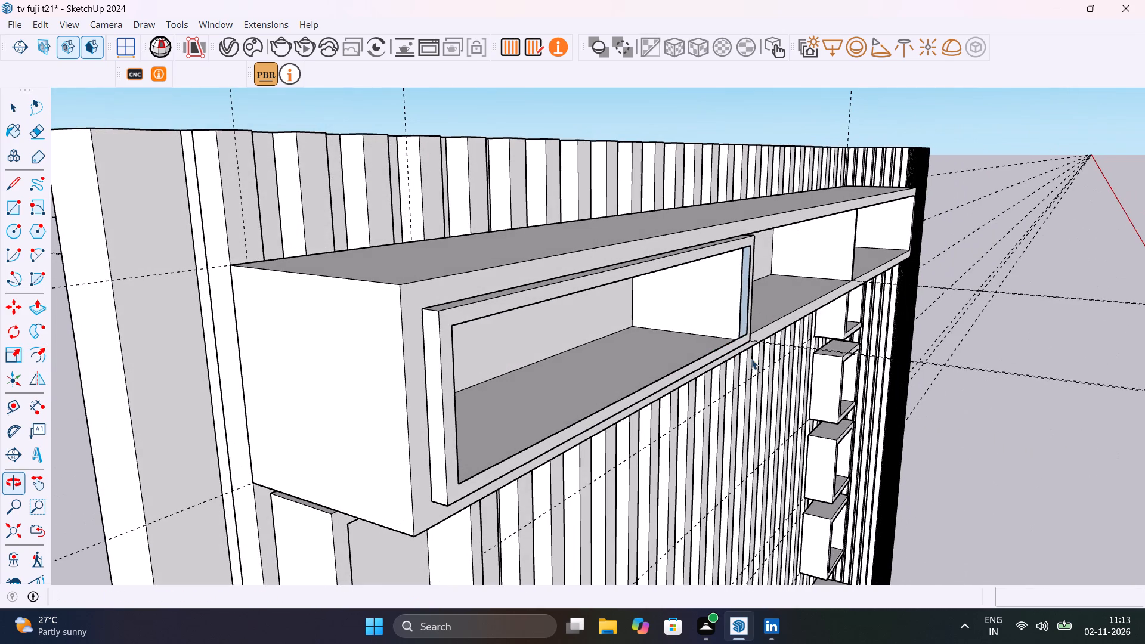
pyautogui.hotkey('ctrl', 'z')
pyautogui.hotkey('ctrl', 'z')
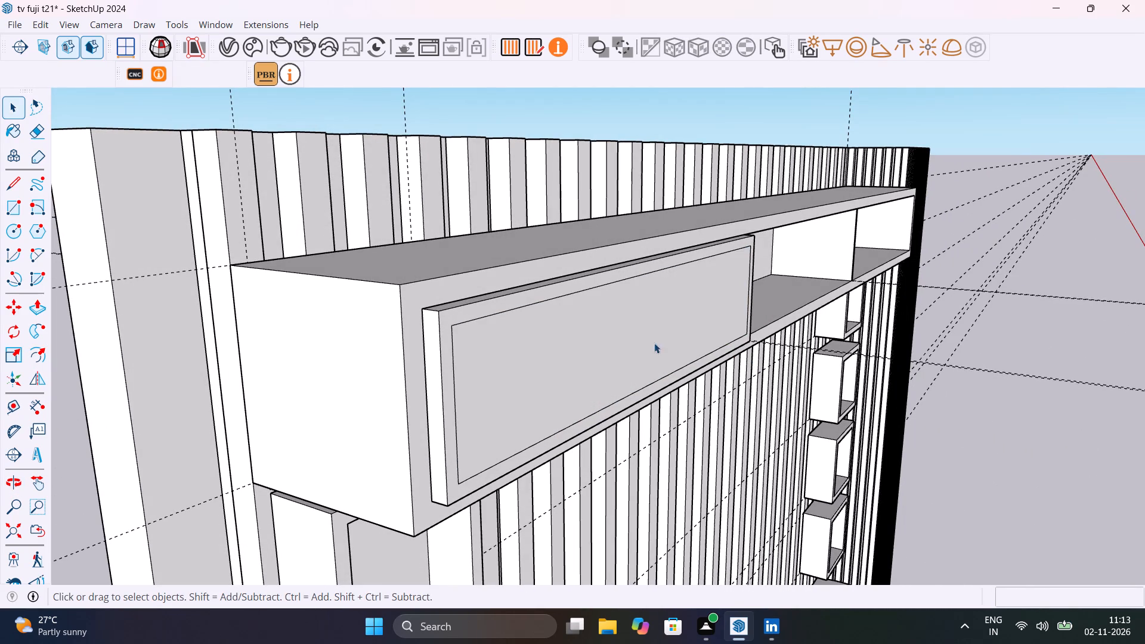
# Push the panel's inner face about 1 7/16" back into the first compartment.
pyautogui.click(580, 345)
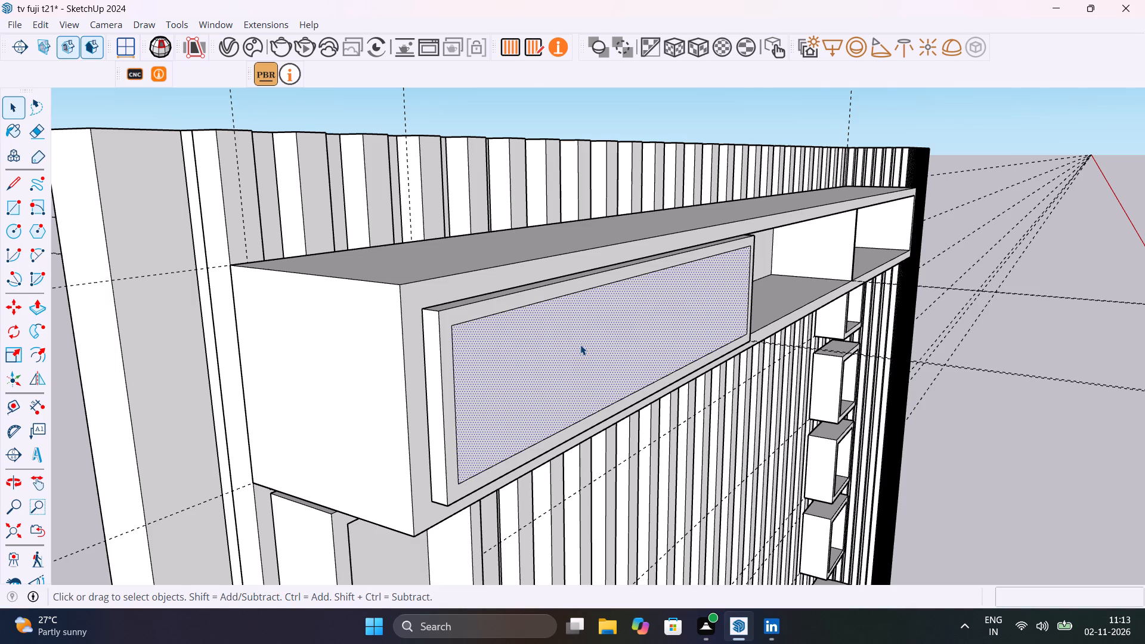
pyautogui.press('p')
pyautogui.click(580, 345)
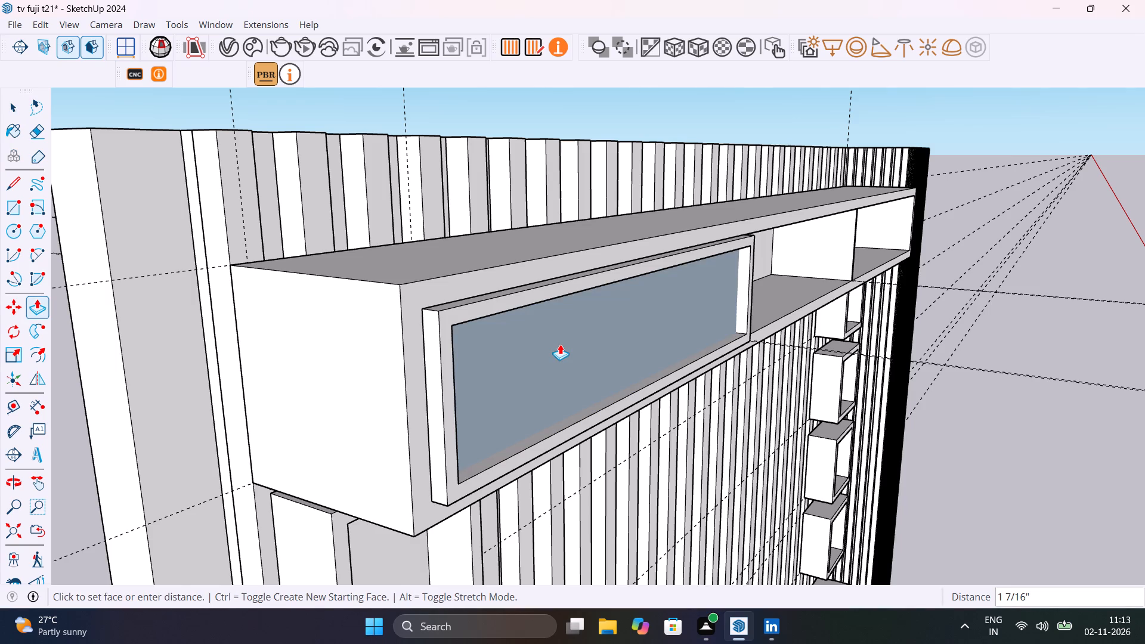
pyautogui.click(560, 344)
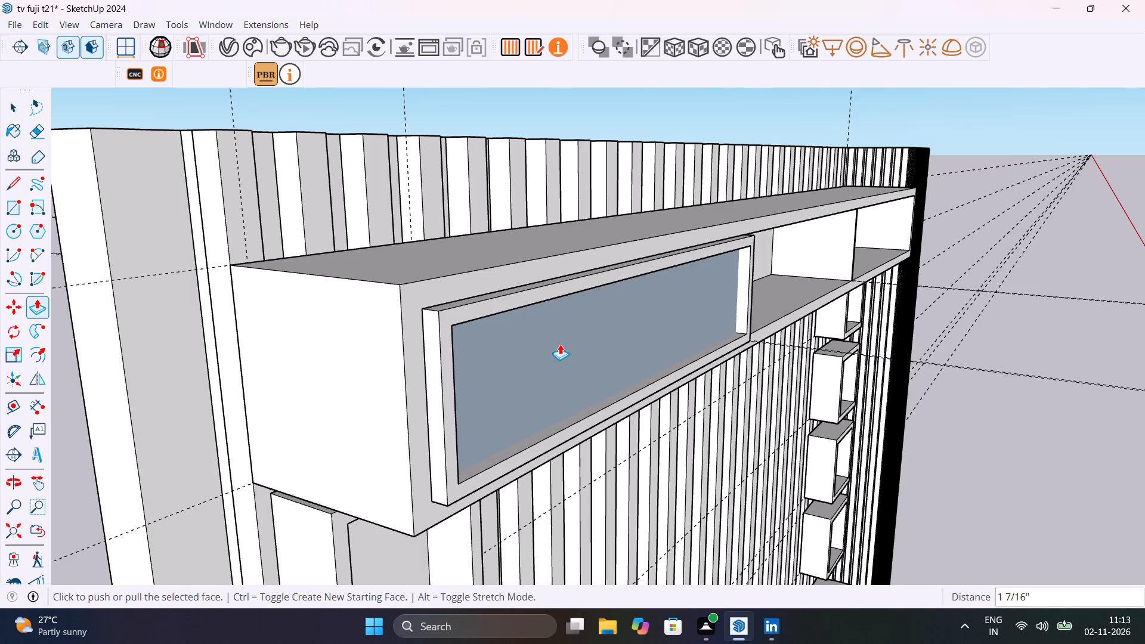
pyautogui.press('space')
# Delete the recessed face and the remaining face behind it to open the frame through to the compartment.
pyautogui.click(604, 354)
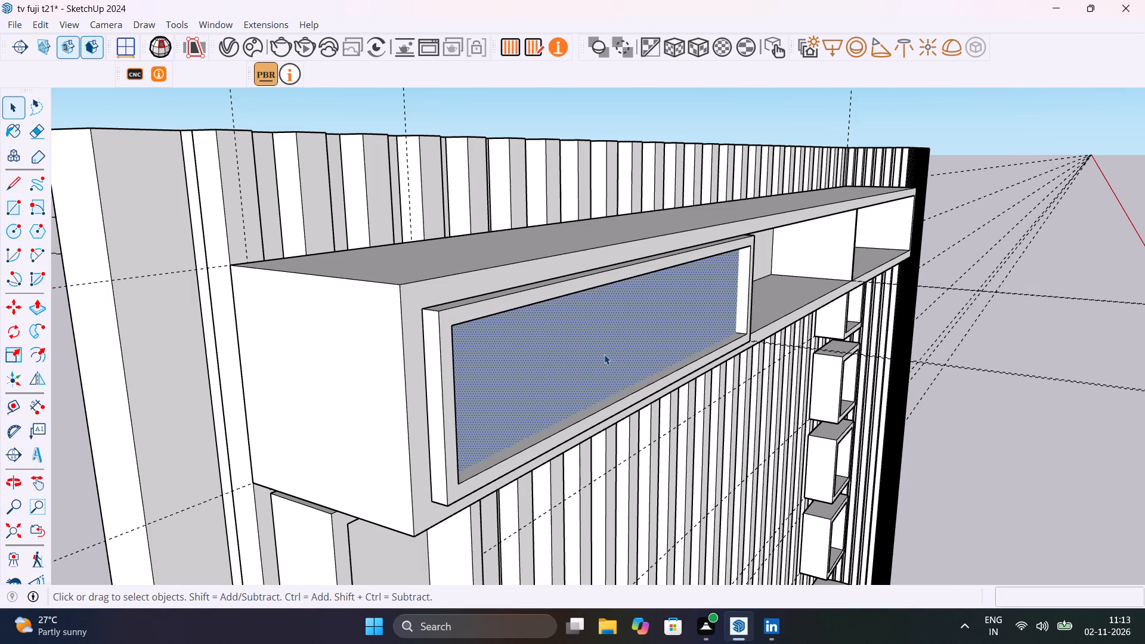
pyautogui.press('Delete')
pyautogui.moveTo(690, 338); pyautogui.dragTo(780, 334, button='middle')
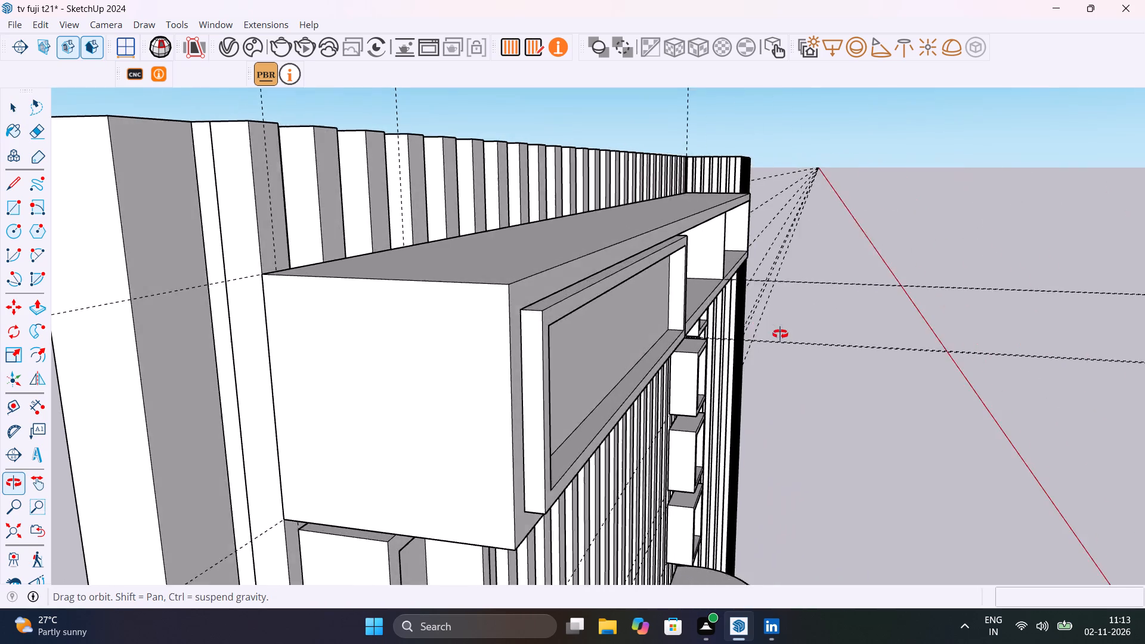
pyautogui.moveTo(780, 334); pyautogui.dragTo(592, 349, button='middle')
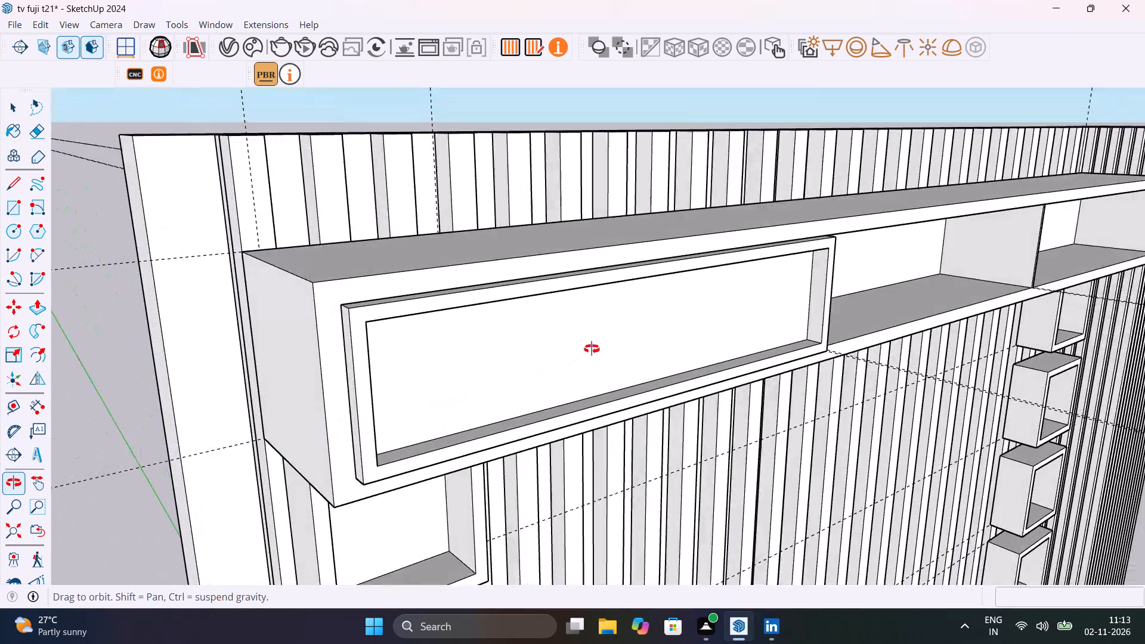
pyautogui.moveTo(592, 349); pyautogui.dragTo(596, 347, button='middle')
pyautogui.click(594, 347)
pyautogui.press('Delete')
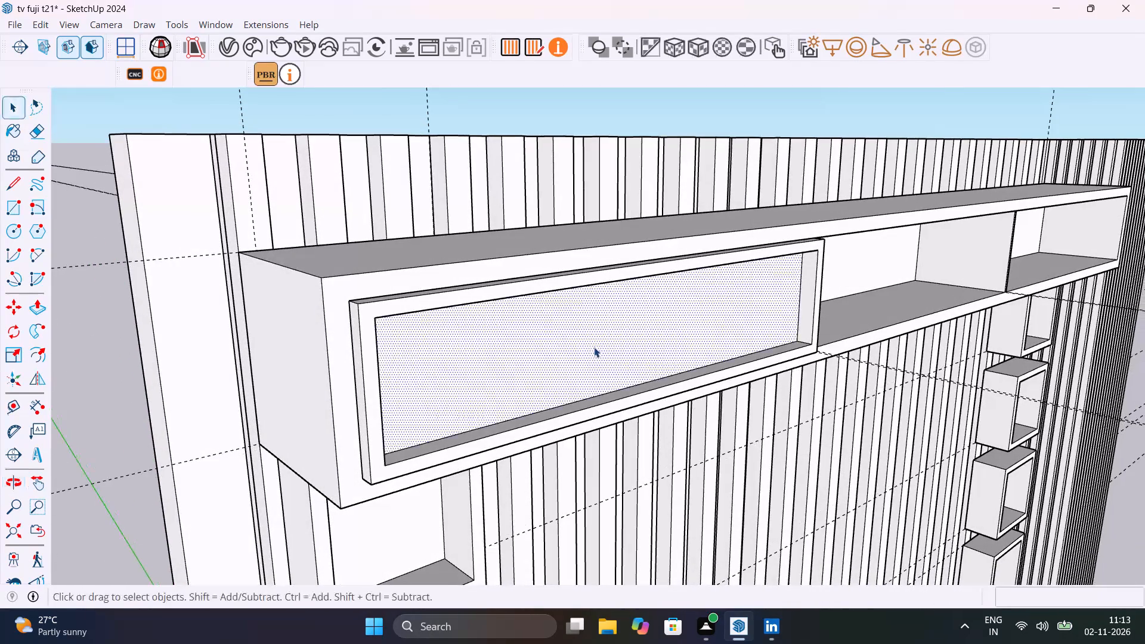
# Examine the first compartment's open frame and its inner edges from several angles.
pyautogui.moveTo(751, 308); pyautogui.dragTo(845, 395, button='middle')
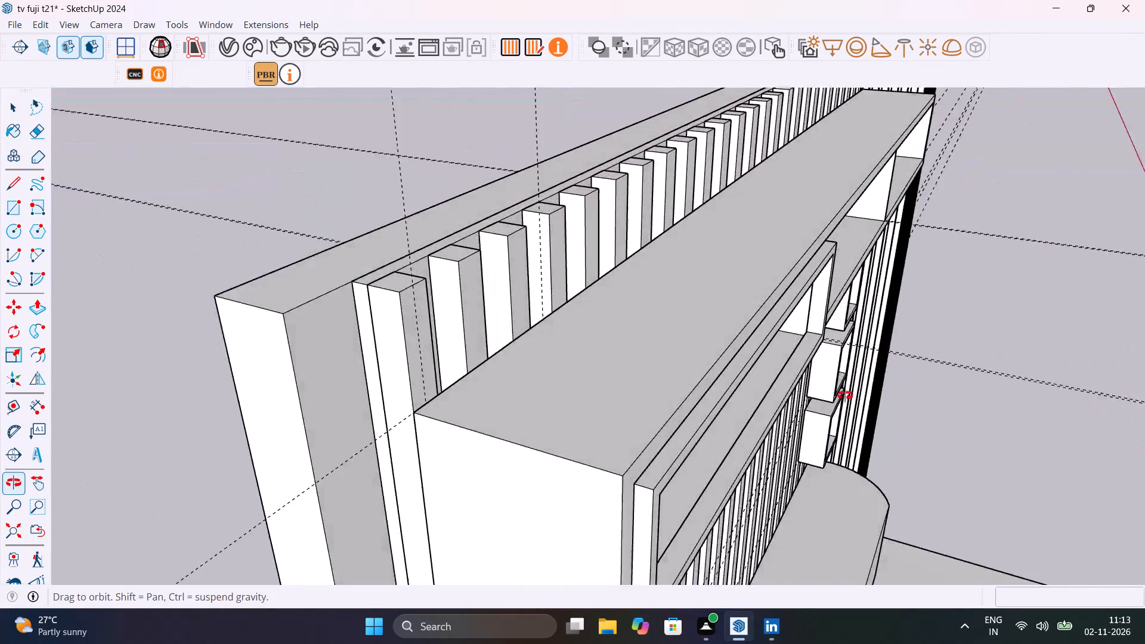
pyautogui.moveTo(845, 395); pyautogui.dragTo(800, 423, button='middle')
pyautogui.scroll(11, 792, 374)
pyautogui.moveTo(828, 369); pyautogui.dragTo(682, 299, button='middle')
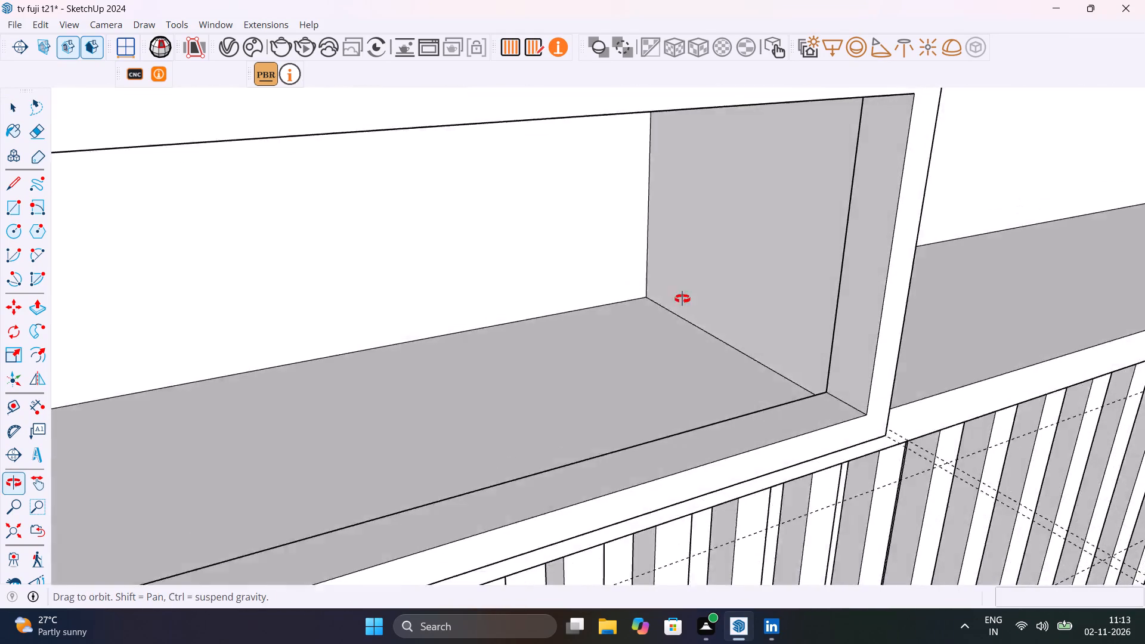
pyautogui.moveTo(682, 299); pyautogui.dragTo(598, 294, button='middle')
pyautogui.scroll(1, 598, 294)
pyautogui.scroll(-11, 605, 298)
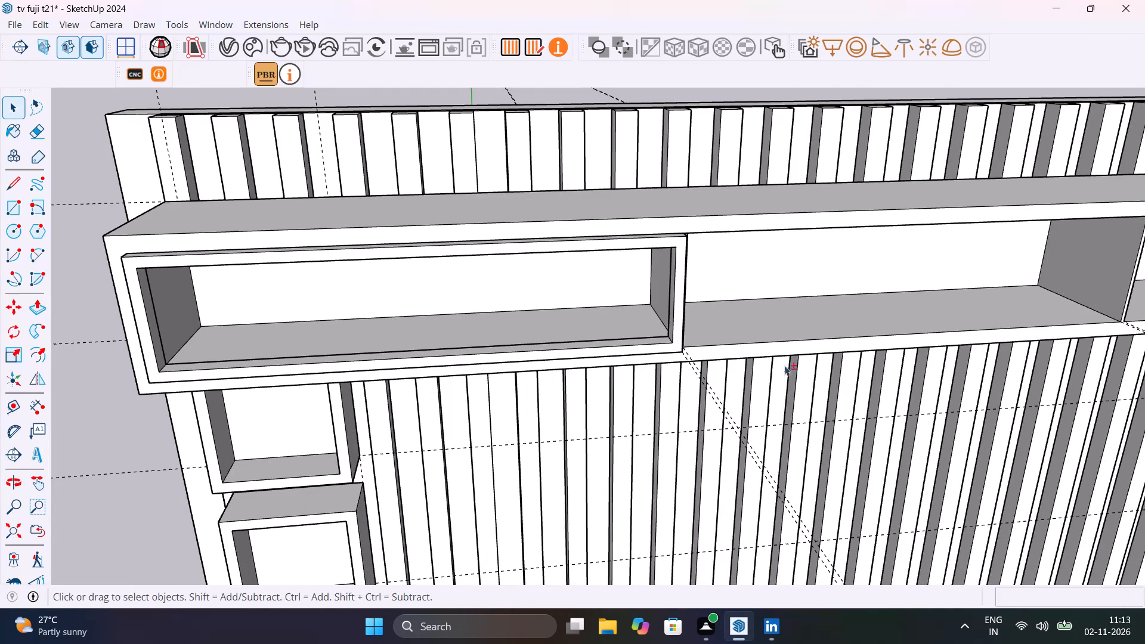
pyautogui.scroll(6, 126, 256)
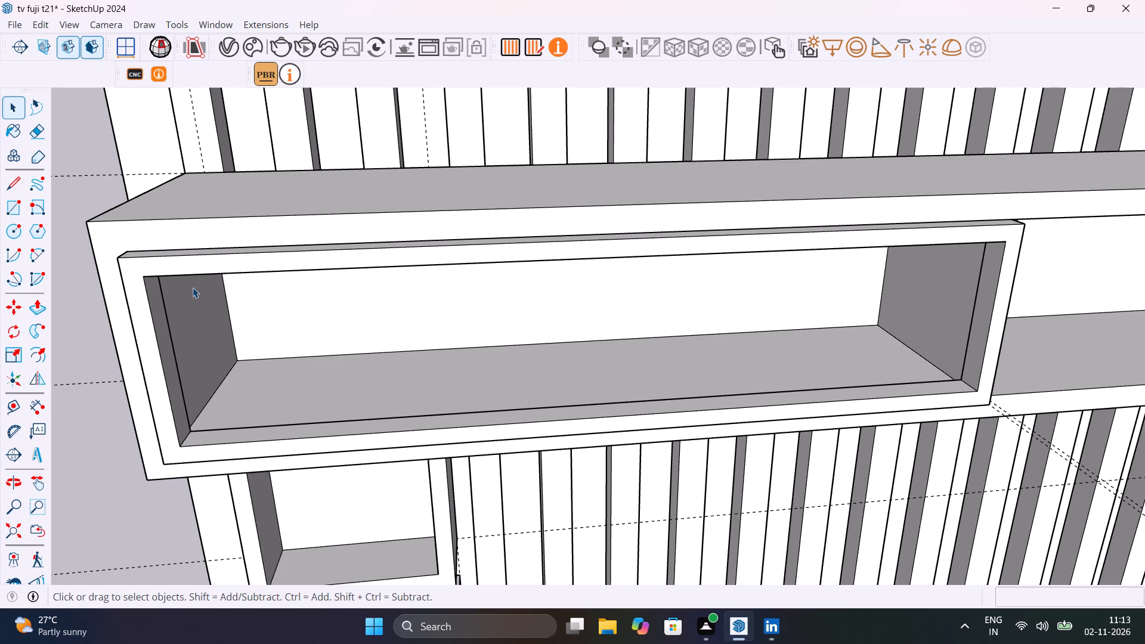
pyautogui.scroll(-4, 212, 302)
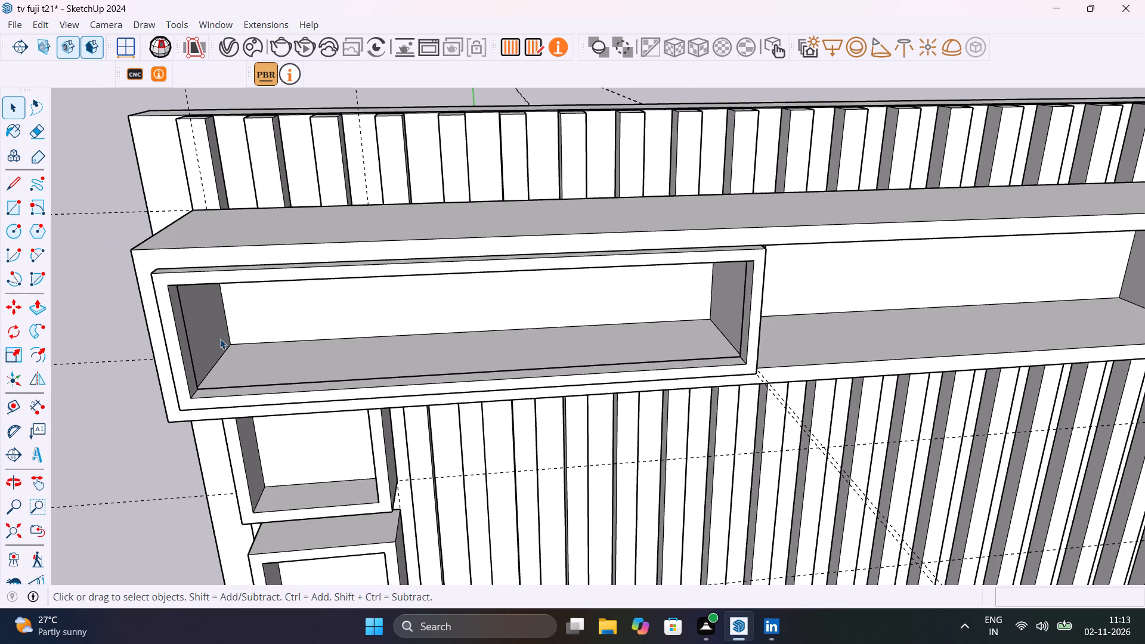
pyautogui.moveTo(324, 413); pyautogui.dragTo(0, 404, button='middle')
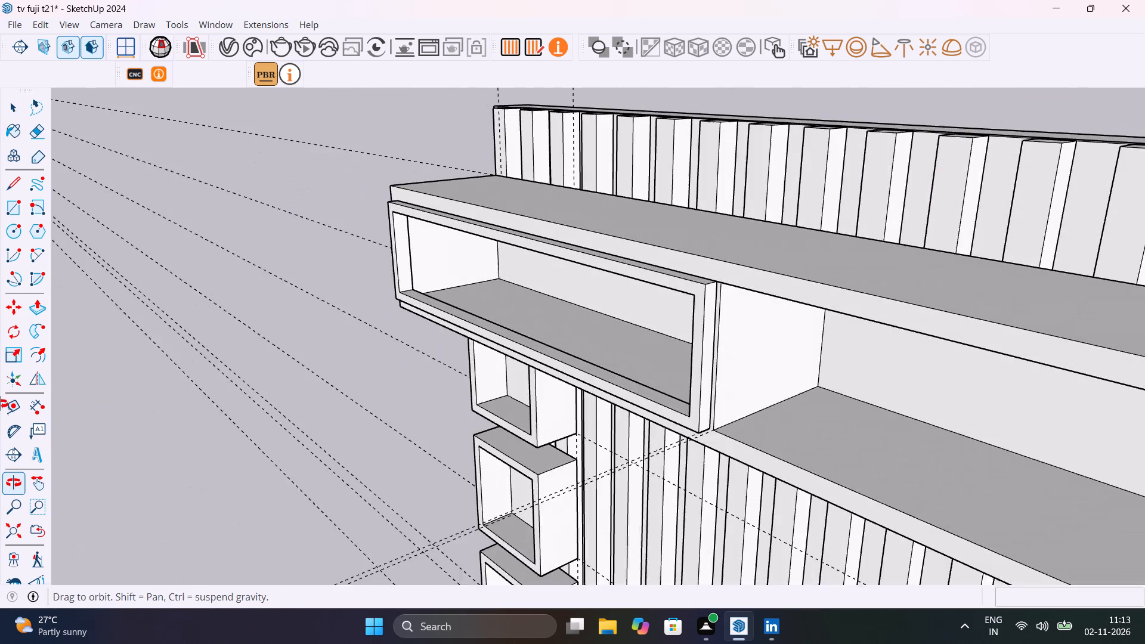
pyautogui.moveTo(0, 404); pyautogui.dragTo(676, 389, button='middle')
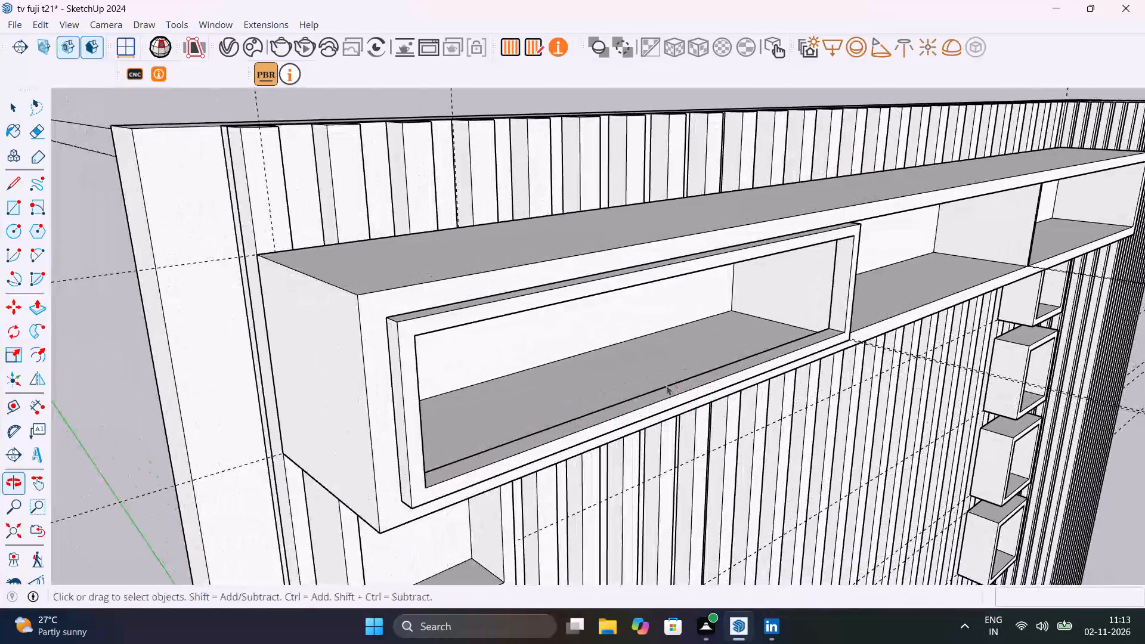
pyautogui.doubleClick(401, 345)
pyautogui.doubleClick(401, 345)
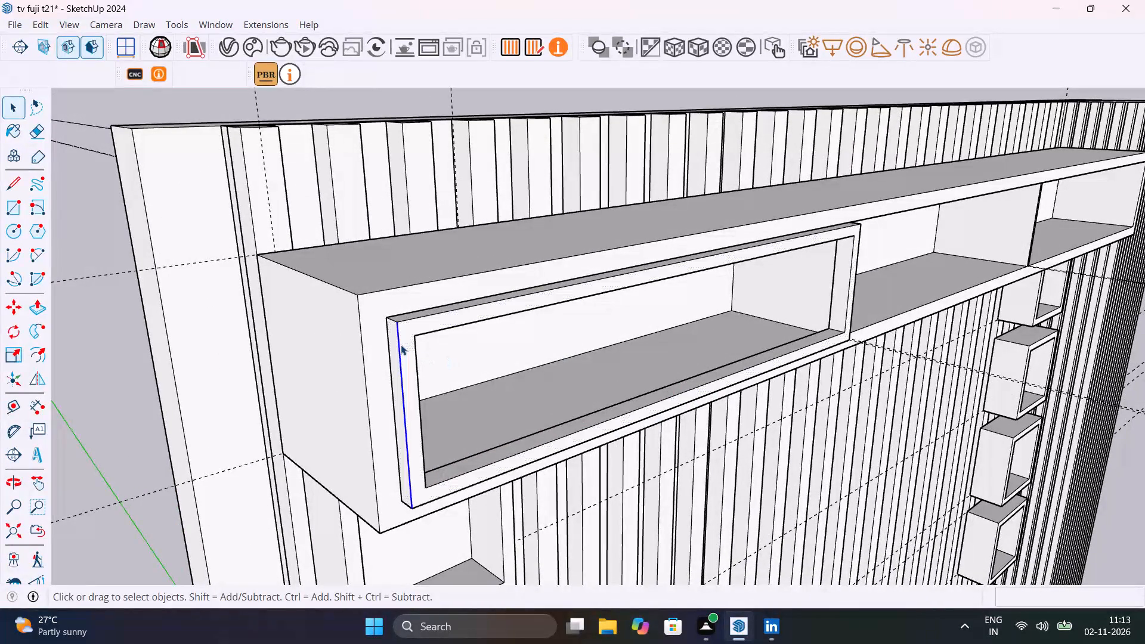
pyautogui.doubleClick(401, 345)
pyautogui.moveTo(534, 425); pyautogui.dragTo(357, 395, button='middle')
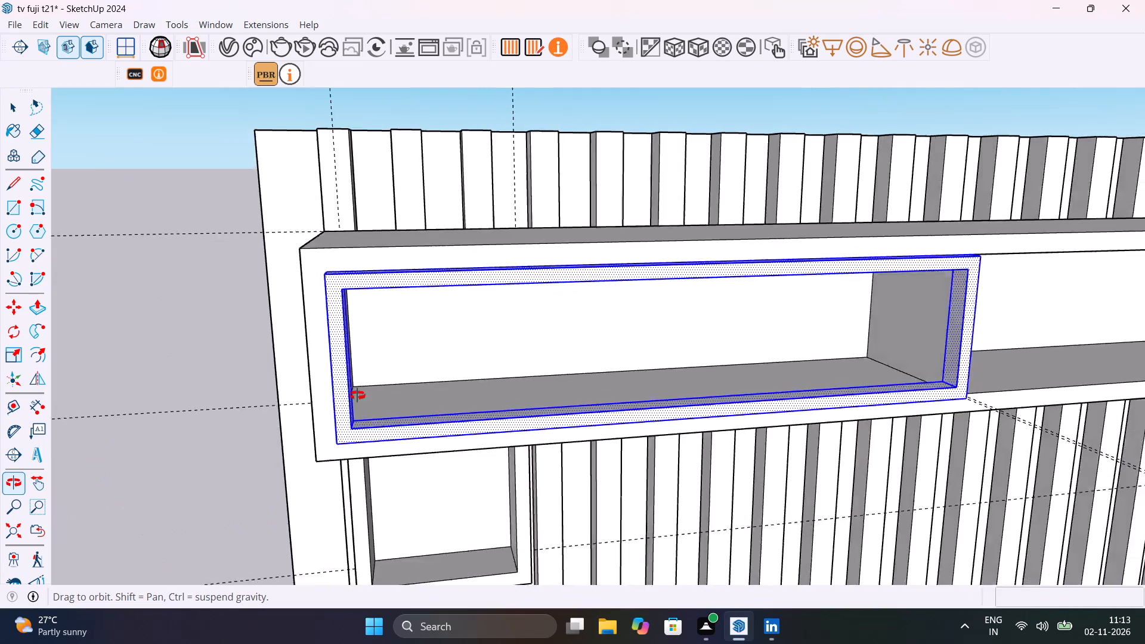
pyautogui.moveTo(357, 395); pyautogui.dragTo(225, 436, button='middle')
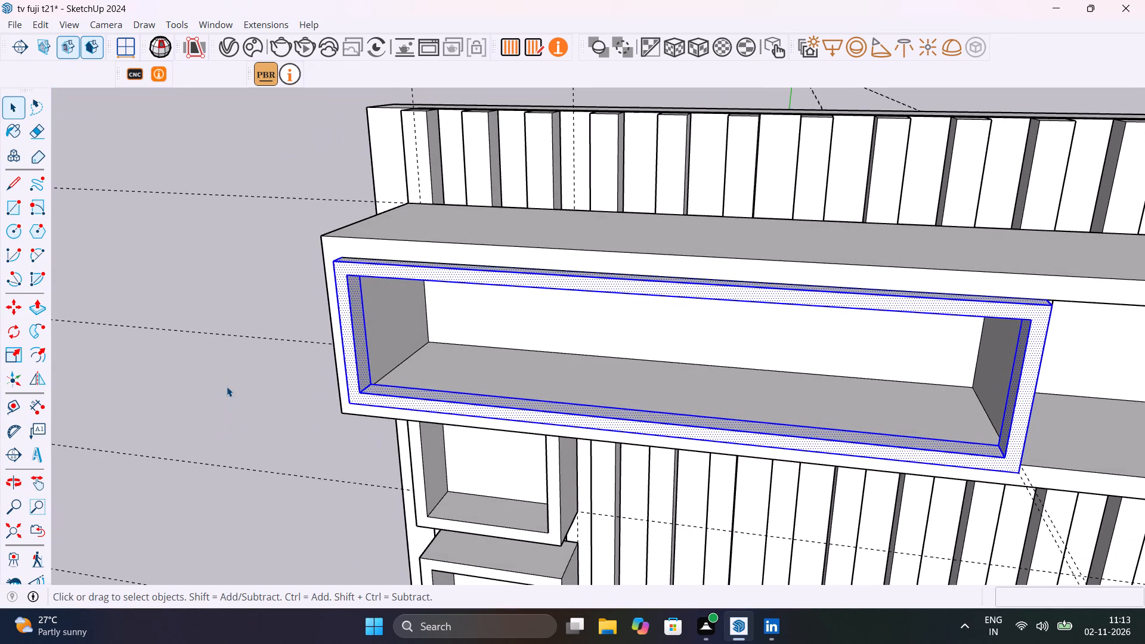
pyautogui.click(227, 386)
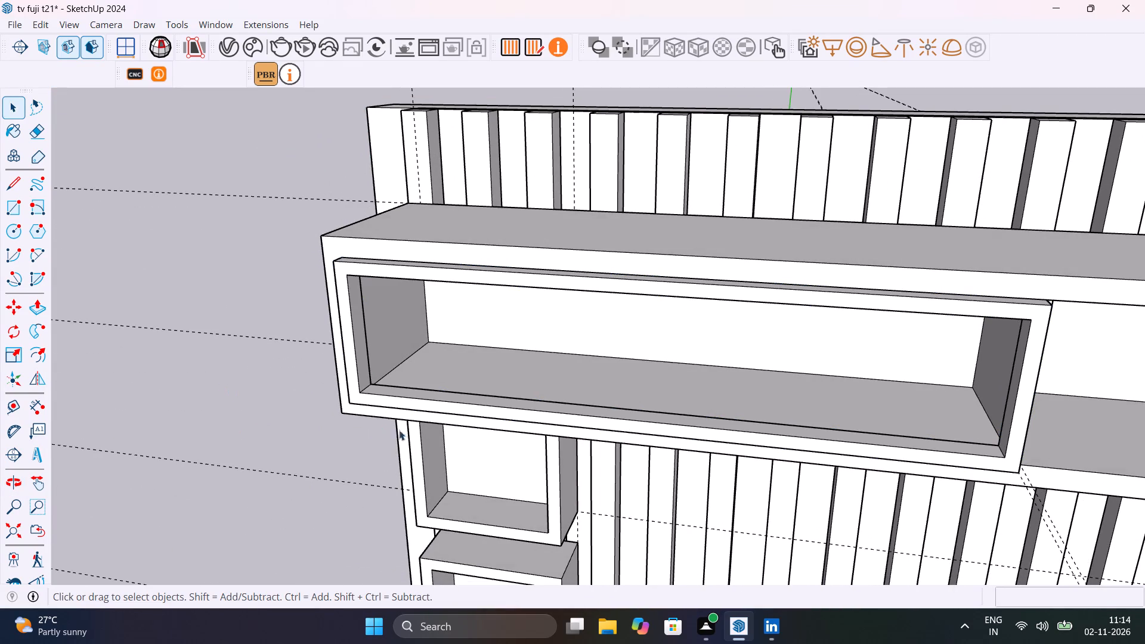
# Draw a rectangle of about 3' 2" by 8" filling the inside opening of the first compartment's frame.
pyautogui.moveTo(430, 443); pyautogui.dragTo(433, 376, button='middle')
pyautogui.press('r')
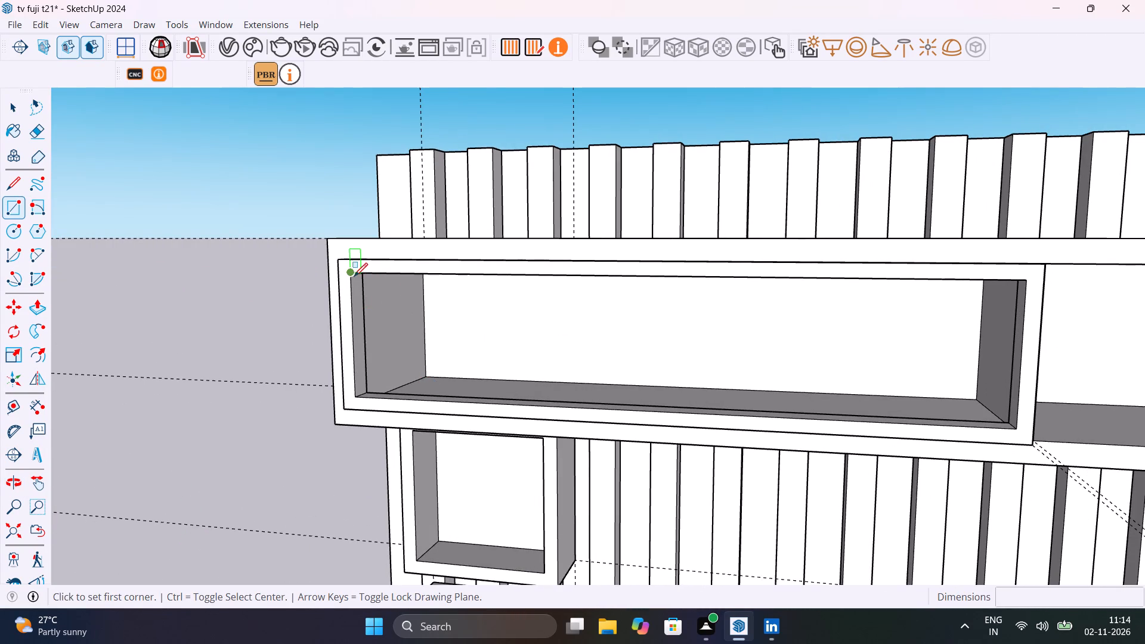
pyautogui.click(354, 275)
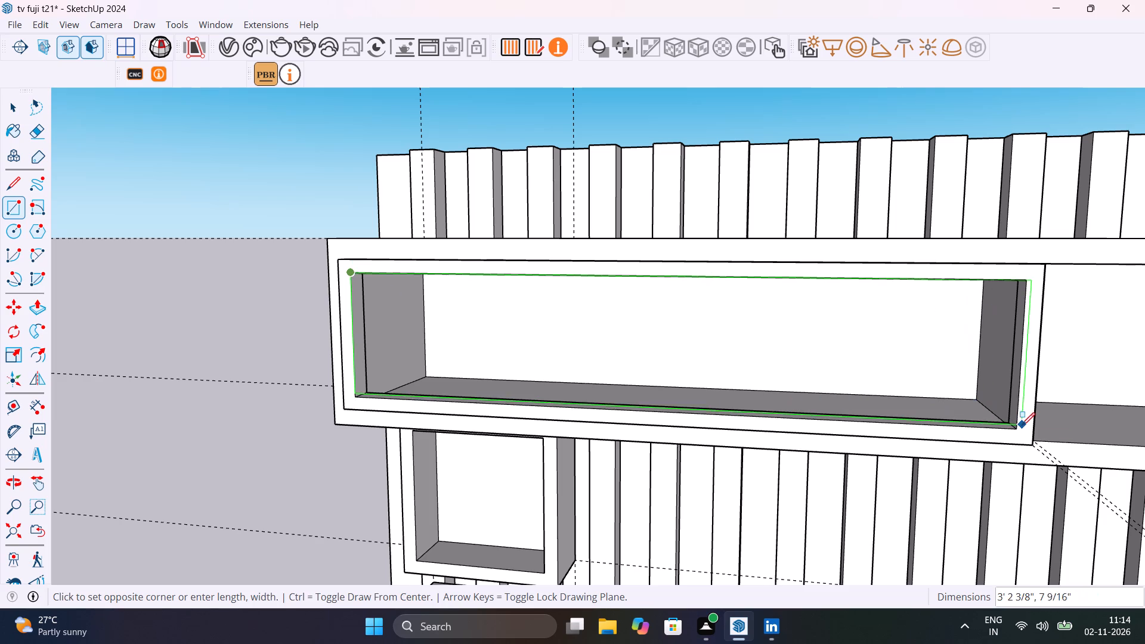
pyautogui.click(1019, 428)
pyautogui.press('space')
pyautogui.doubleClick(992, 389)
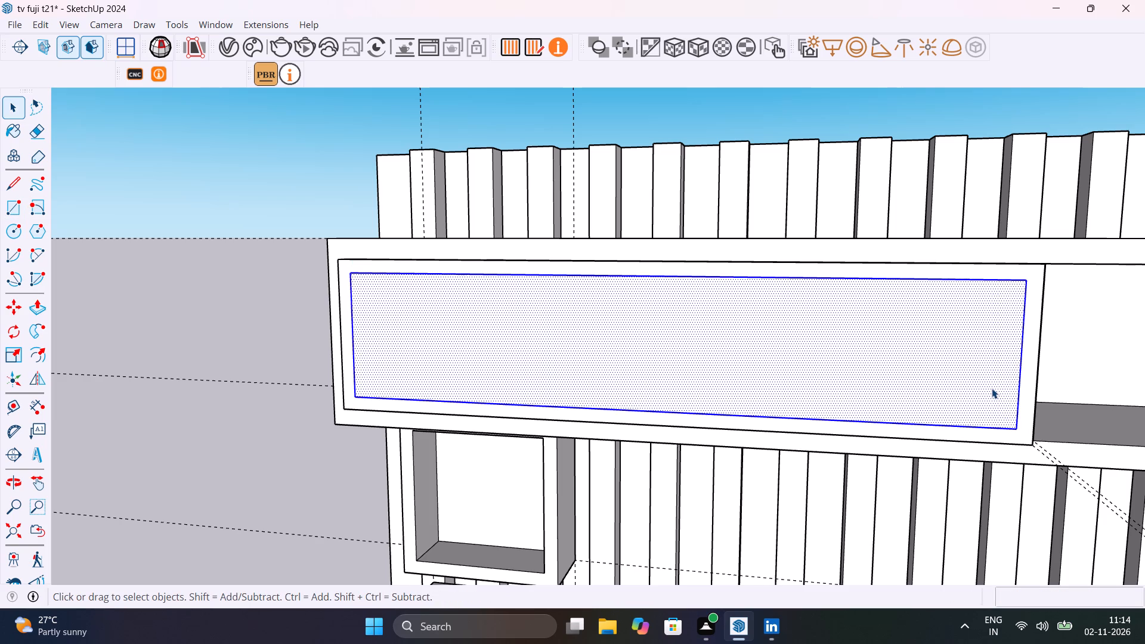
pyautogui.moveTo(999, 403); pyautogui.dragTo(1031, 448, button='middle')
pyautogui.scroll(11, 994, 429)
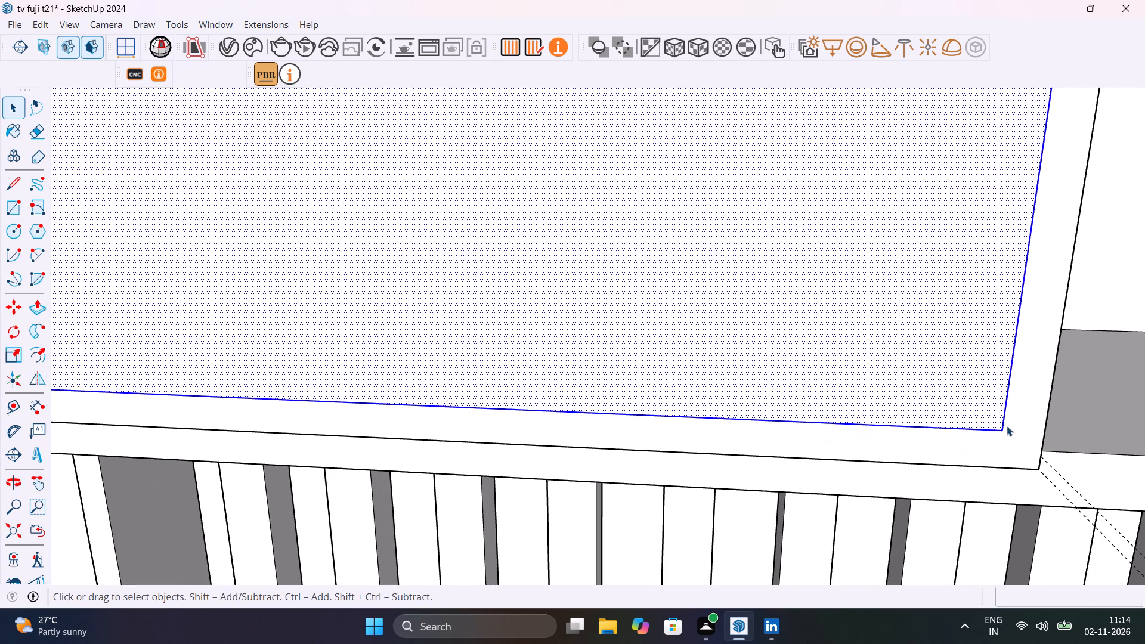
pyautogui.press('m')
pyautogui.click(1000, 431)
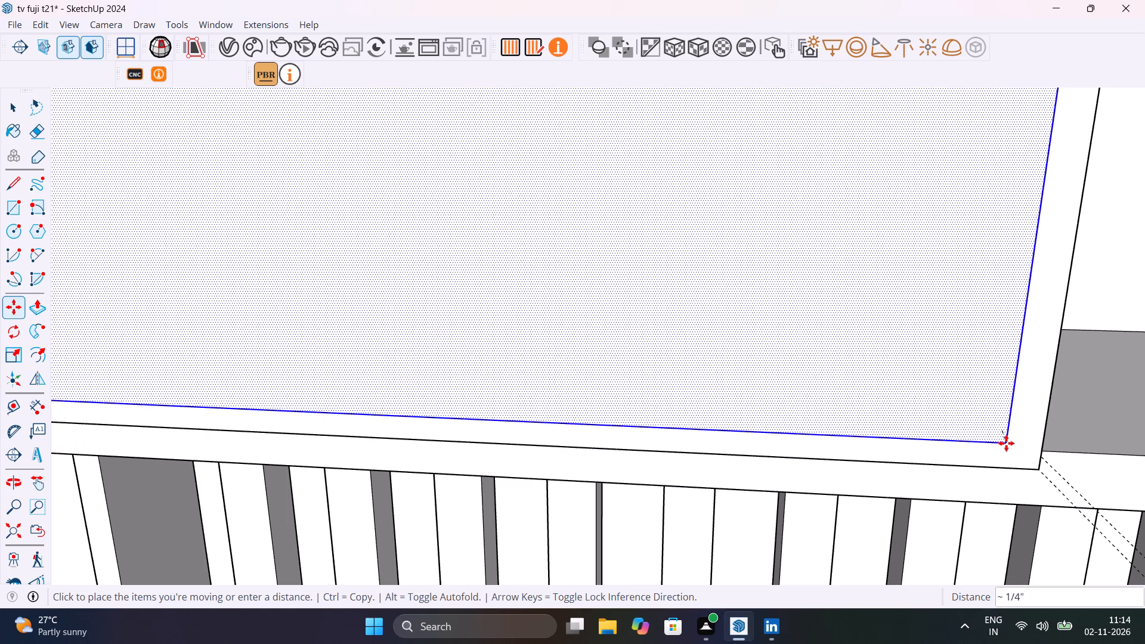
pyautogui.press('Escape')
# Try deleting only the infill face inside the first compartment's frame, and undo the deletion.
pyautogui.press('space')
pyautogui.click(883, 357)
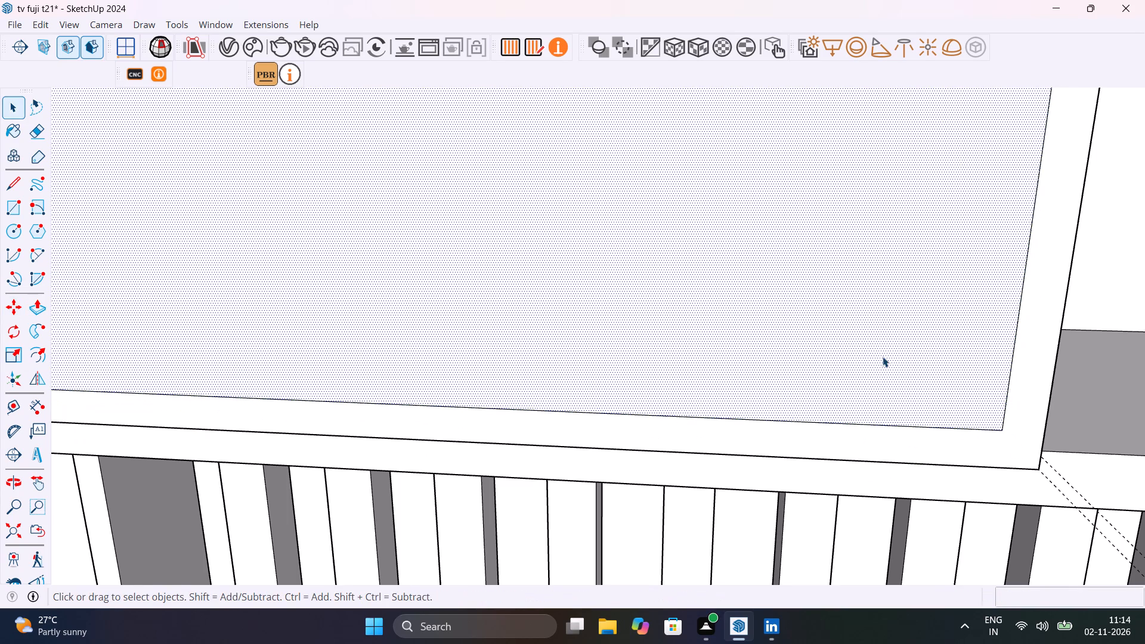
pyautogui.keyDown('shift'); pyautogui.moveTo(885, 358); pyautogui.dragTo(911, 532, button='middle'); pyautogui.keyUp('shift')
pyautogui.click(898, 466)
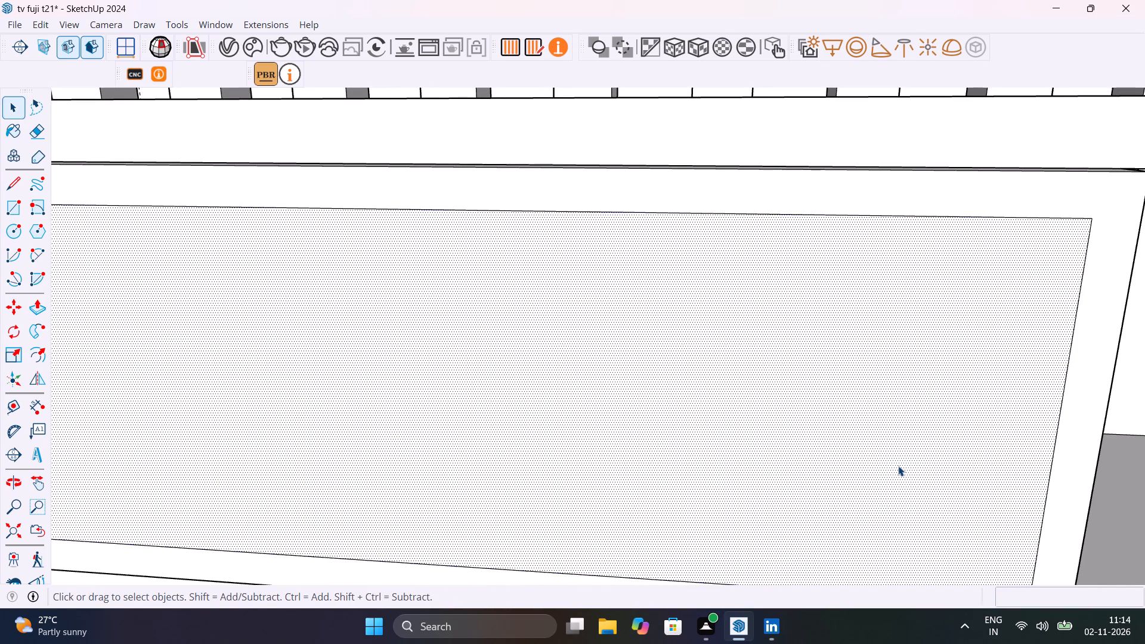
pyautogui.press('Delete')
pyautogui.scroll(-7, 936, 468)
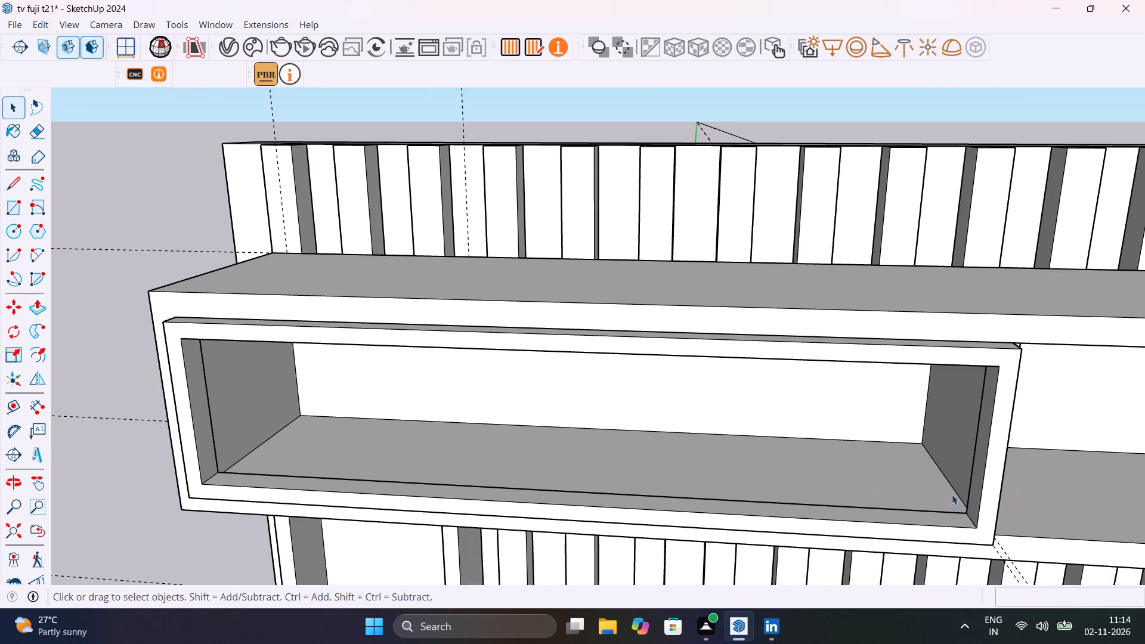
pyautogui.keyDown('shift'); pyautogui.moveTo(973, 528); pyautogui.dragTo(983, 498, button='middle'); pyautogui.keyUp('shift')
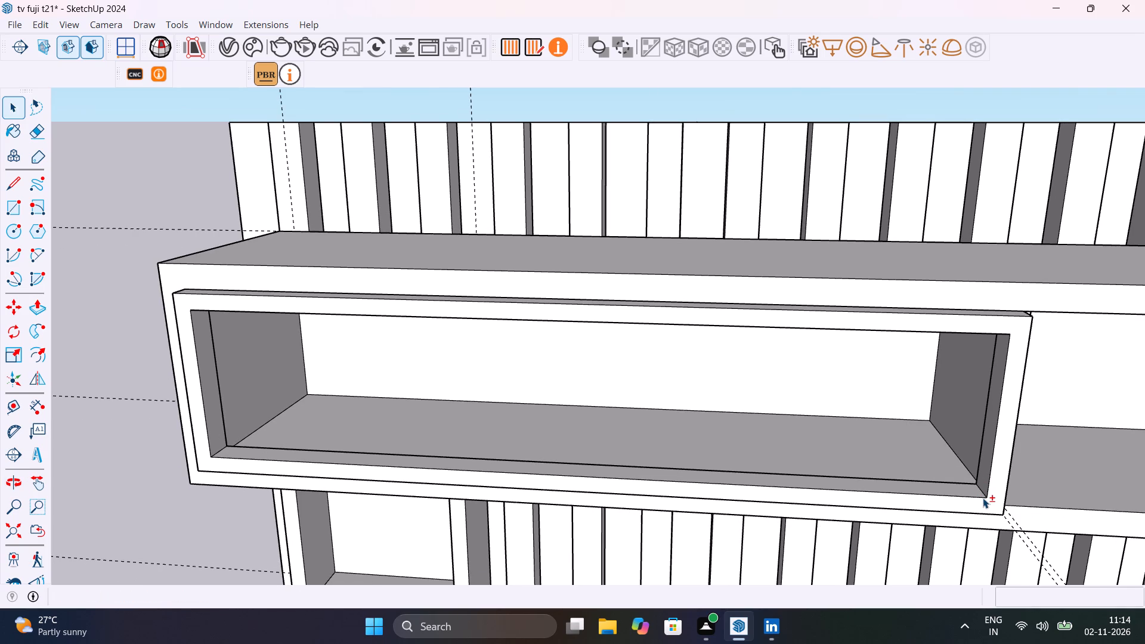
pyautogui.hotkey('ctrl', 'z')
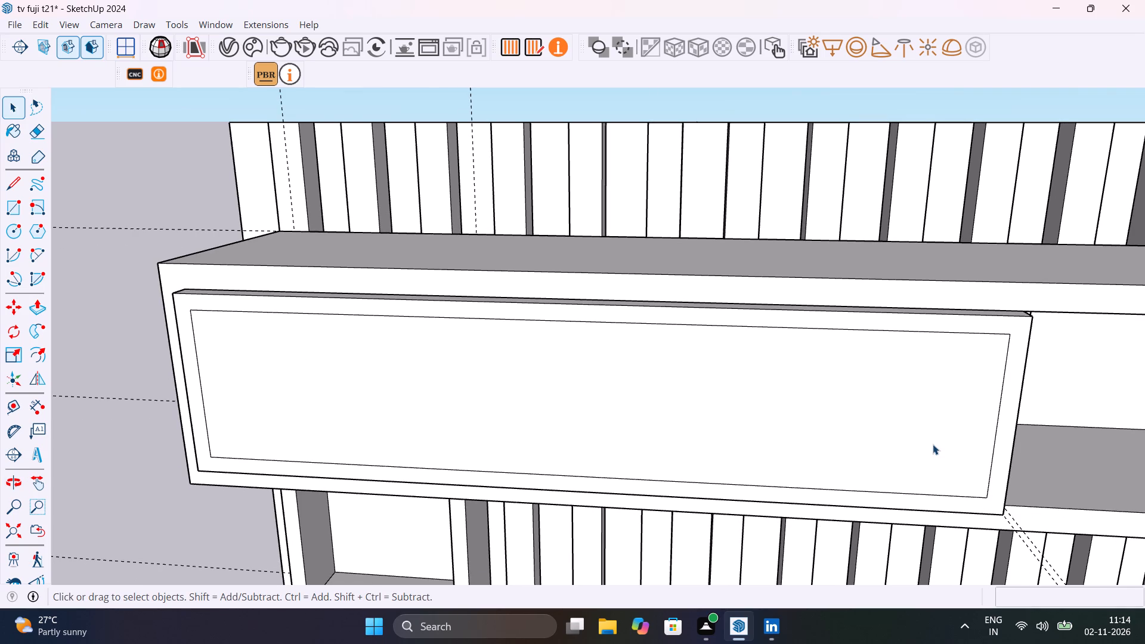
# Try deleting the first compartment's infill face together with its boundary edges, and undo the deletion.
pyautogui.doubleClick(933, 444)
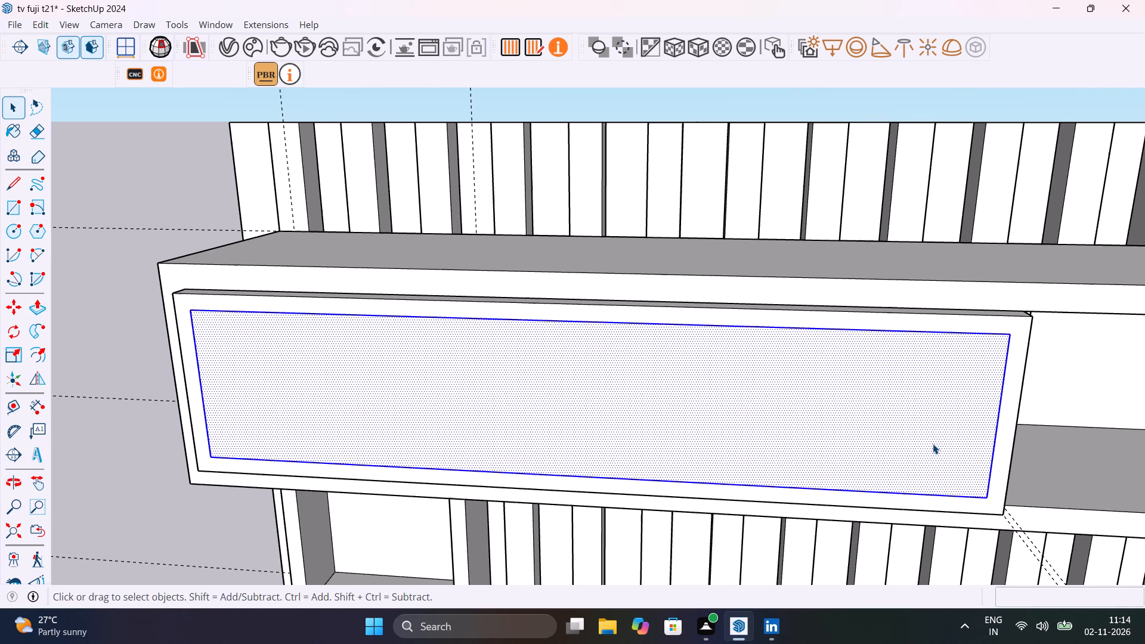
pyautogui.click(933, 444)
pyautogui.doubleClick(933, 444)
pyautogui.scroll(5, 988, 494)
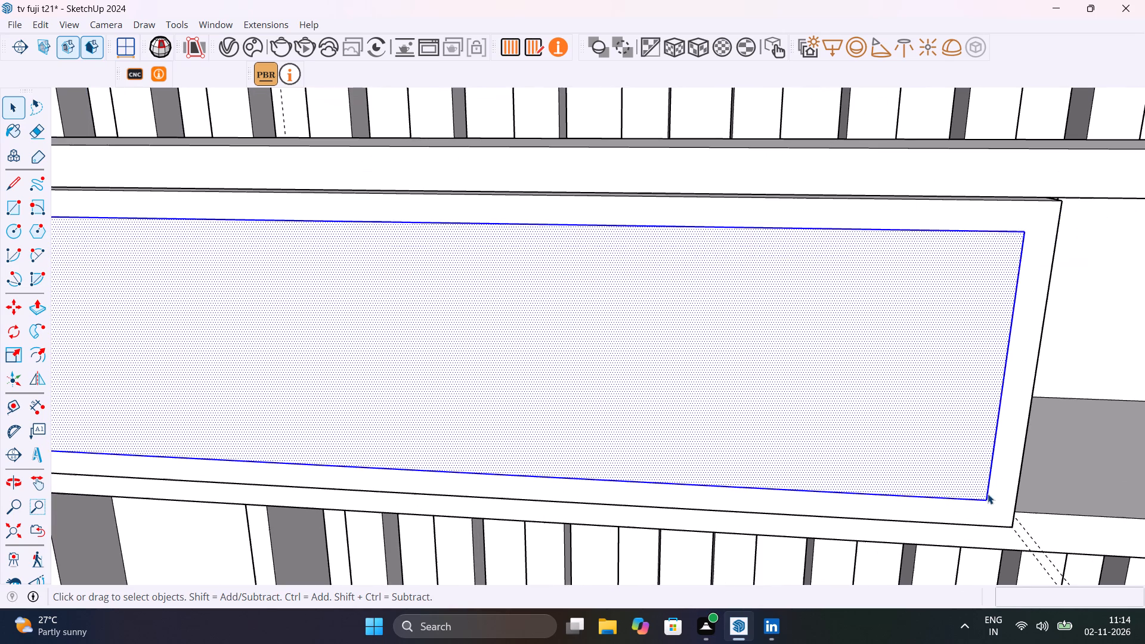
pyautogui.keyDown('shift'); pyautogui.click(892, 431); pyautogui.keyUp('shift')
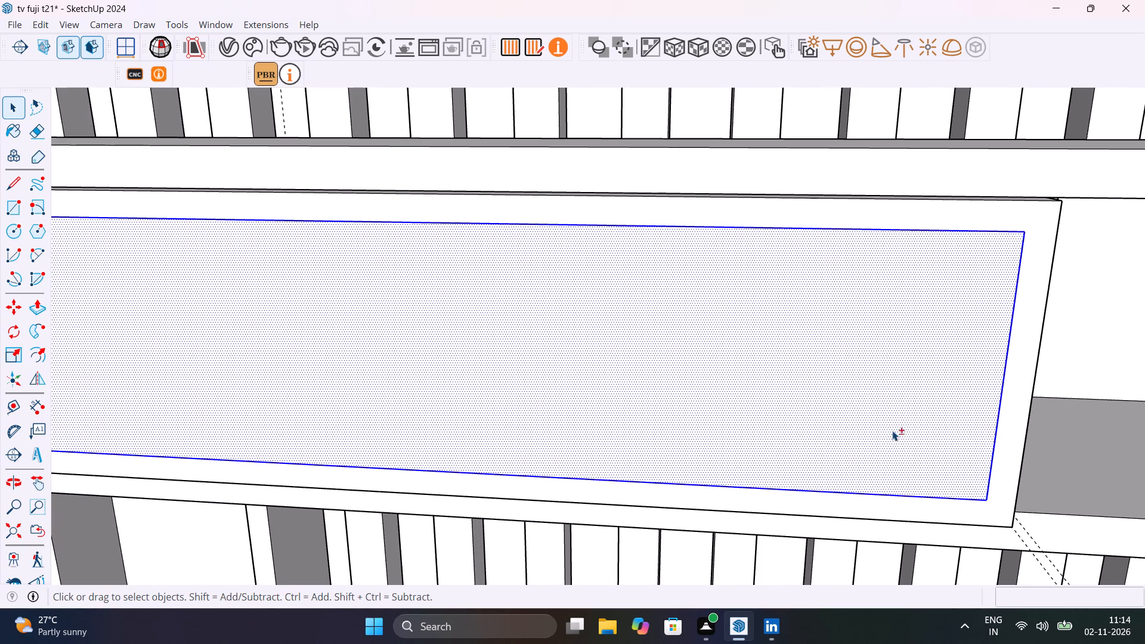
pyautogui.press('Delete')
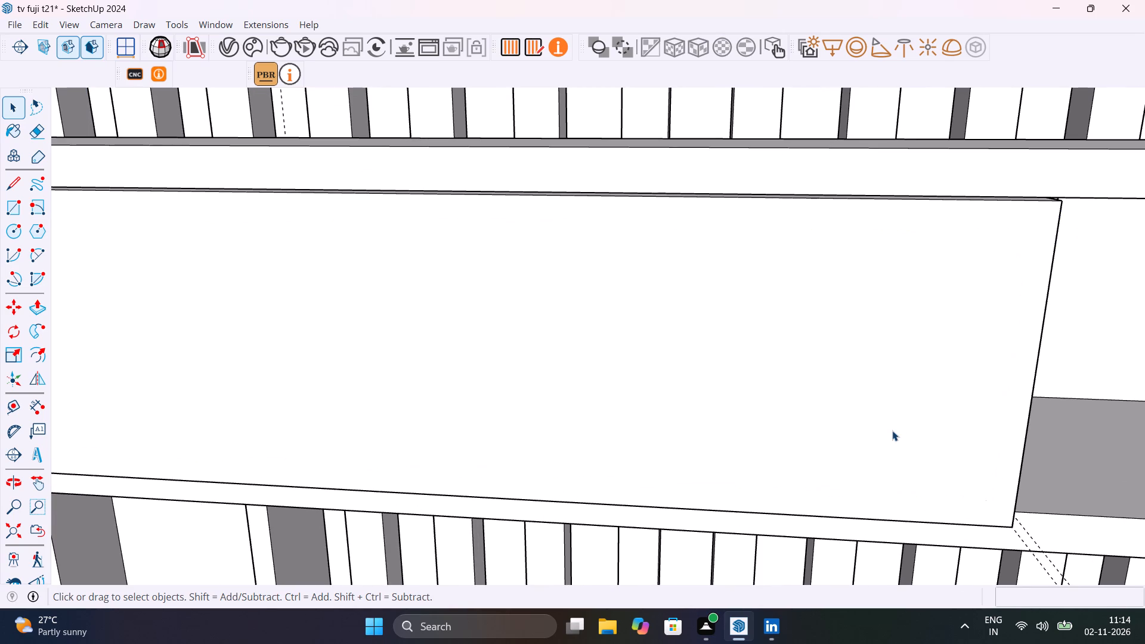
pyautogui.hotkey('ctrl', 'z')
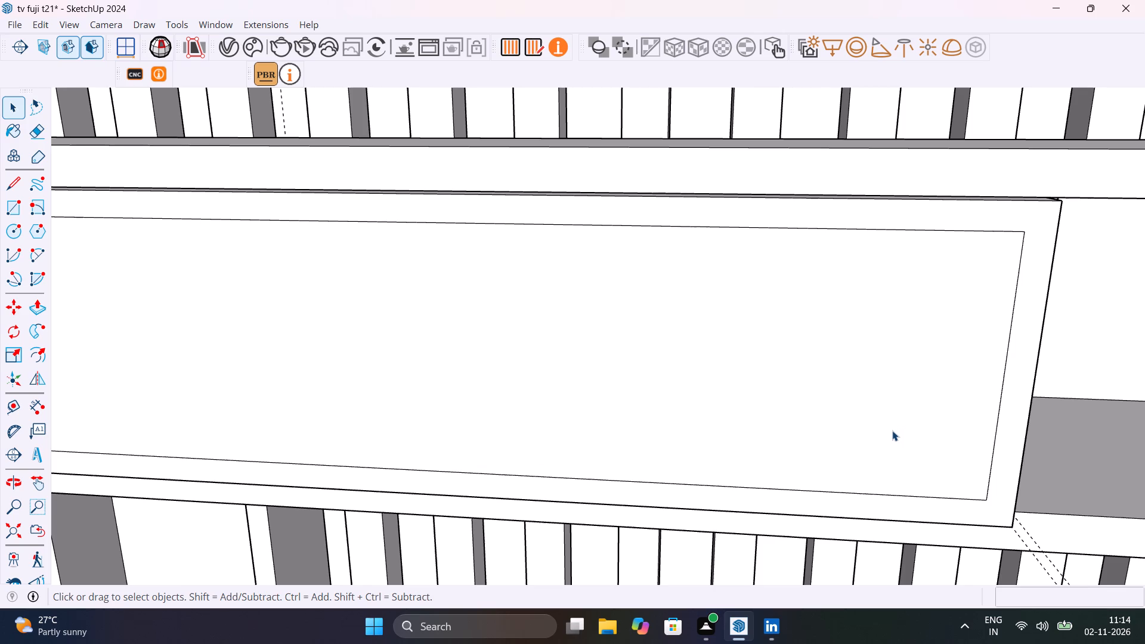
# Delete the infill face of the first compartment while leaving its four boundary edges out of the selection, so the frame is open.
pyautogui.doubleClick(892, 431)
pyautogui.keyDown('shift'); pyautogui.click(892, 431); pyautogui.keyUp('shift')
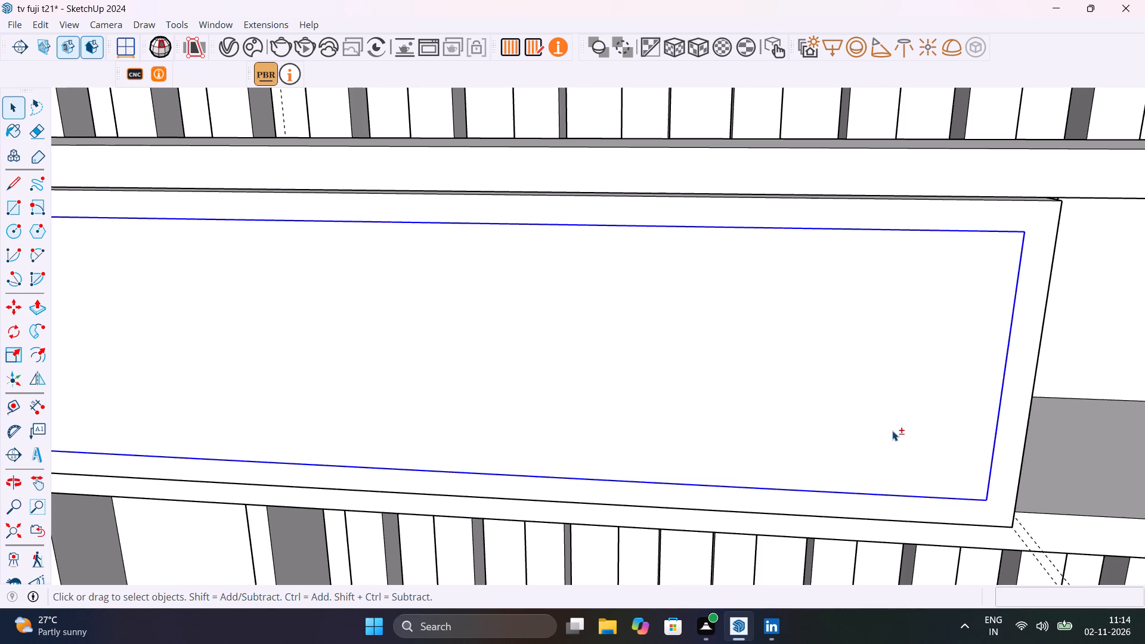
pyautogui.keyDown('shift'); pyautogui.click(892, 431); pyautogui.keyUp('shift')
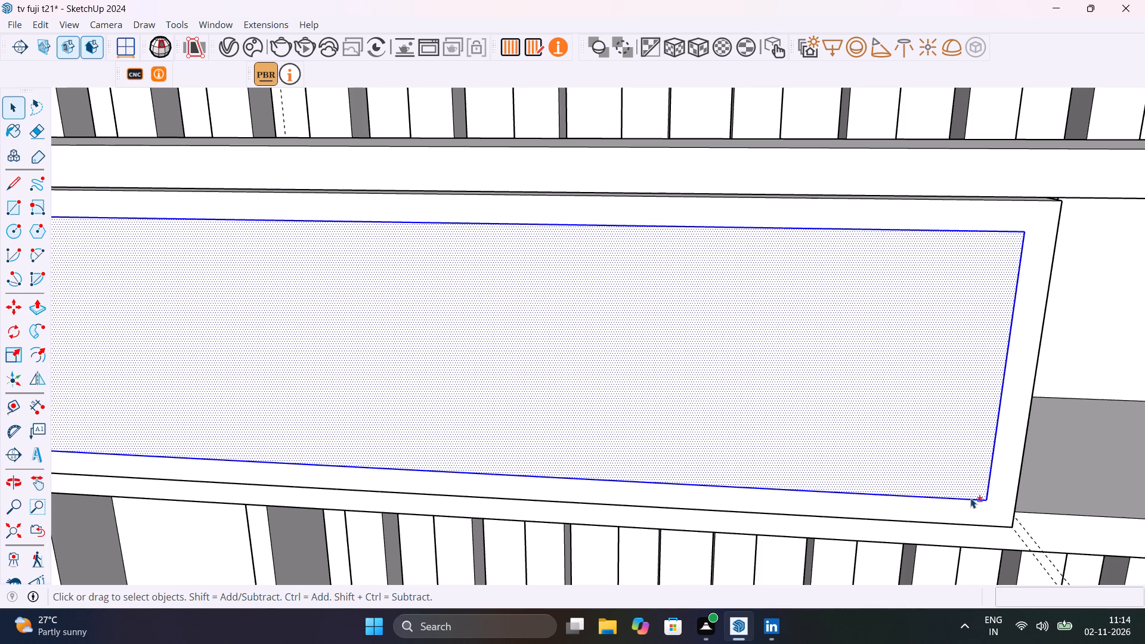
pyautogui.keyDown('shift'); pyautogui.click(970, 498); pyautogui.keyUp('shift')
pyautogui.keyDown('shift'); pyautogui.click(992, 464); pyautogui.keyUp('shift')
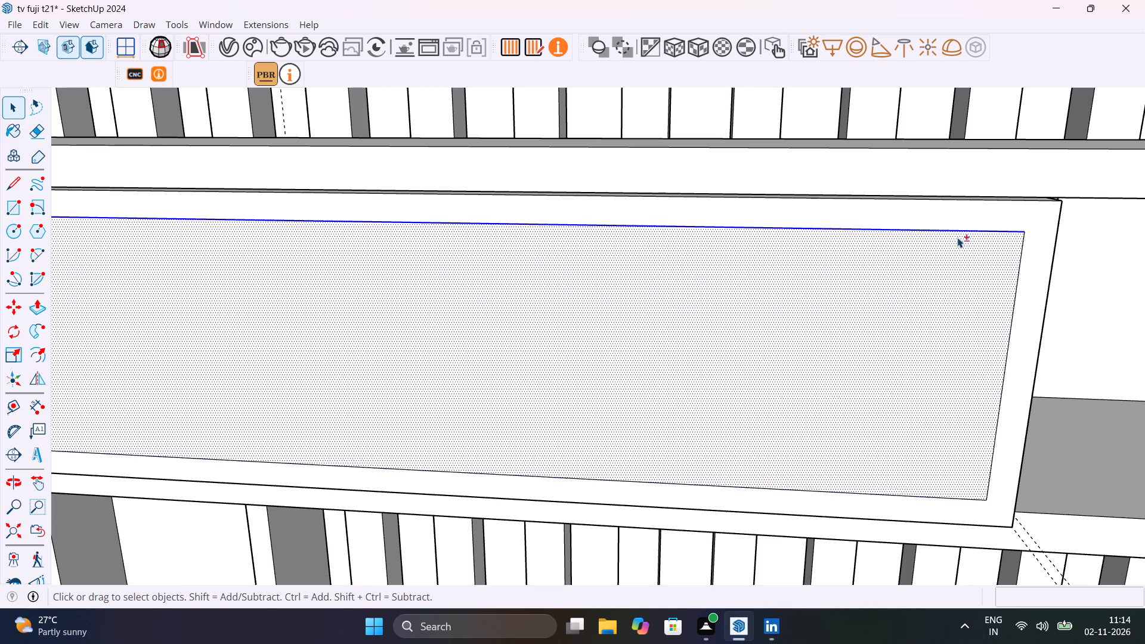
pyautogui.keyDown('shift'); pyautogui.click(960, 232); pyautogui.keyUp('shift')
pyautogui.keyDown('shift'); pyautogui.scroll(-7, 914, 339); pyautogui.keyUp('shift')
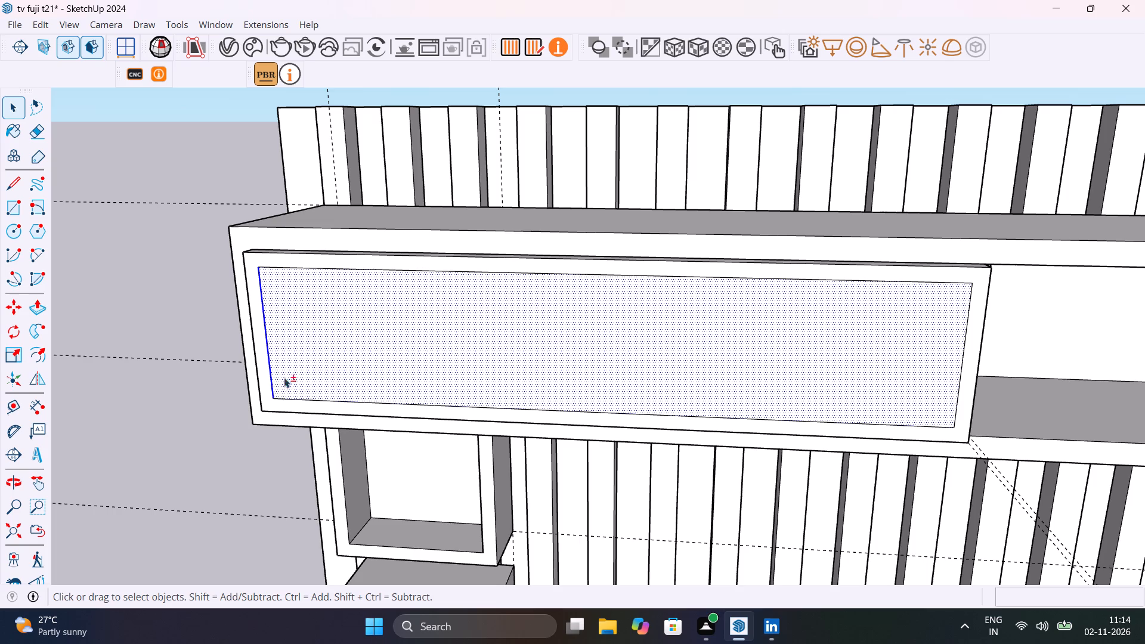
pyautogui.keyDown('shift'); pyautogui.click(270, 367); pyautogui.keyUp('shift')
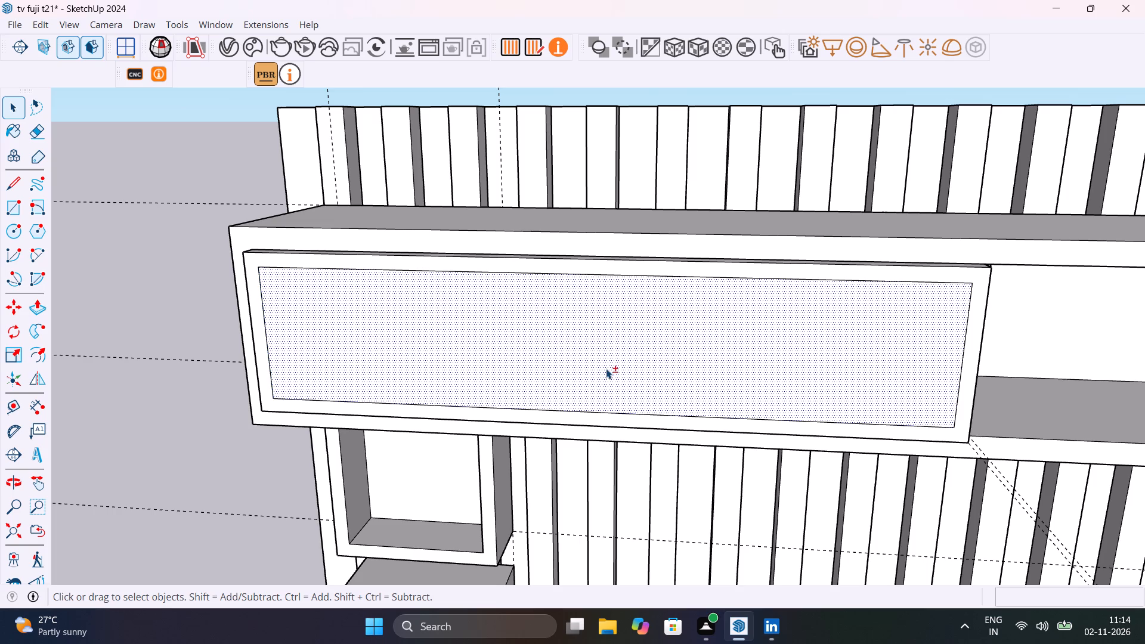
pyautogui.hotkey('shift', 'Delete')
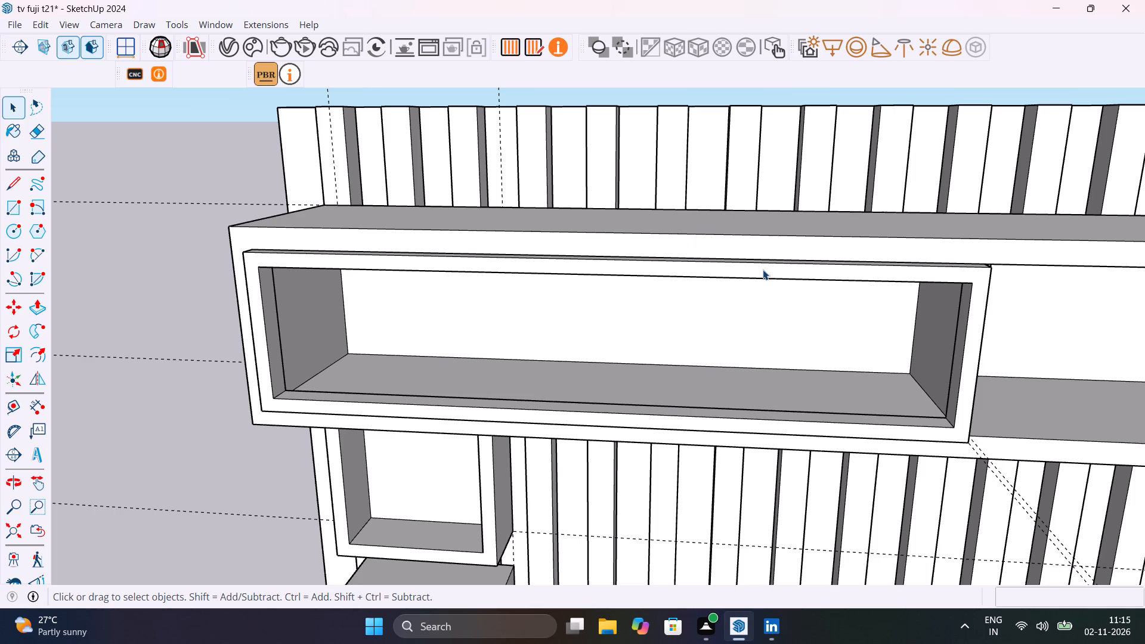
# Examine the first compartment's open front frame and the overhead box around it from several angles.
pyautogui.scroll(3, 775, 314)
pyautogui.scroll(-1, 772, 333)
pyautogui.moveTo(773, 332); pyautogui.dragTo(824, 309, button='middle')
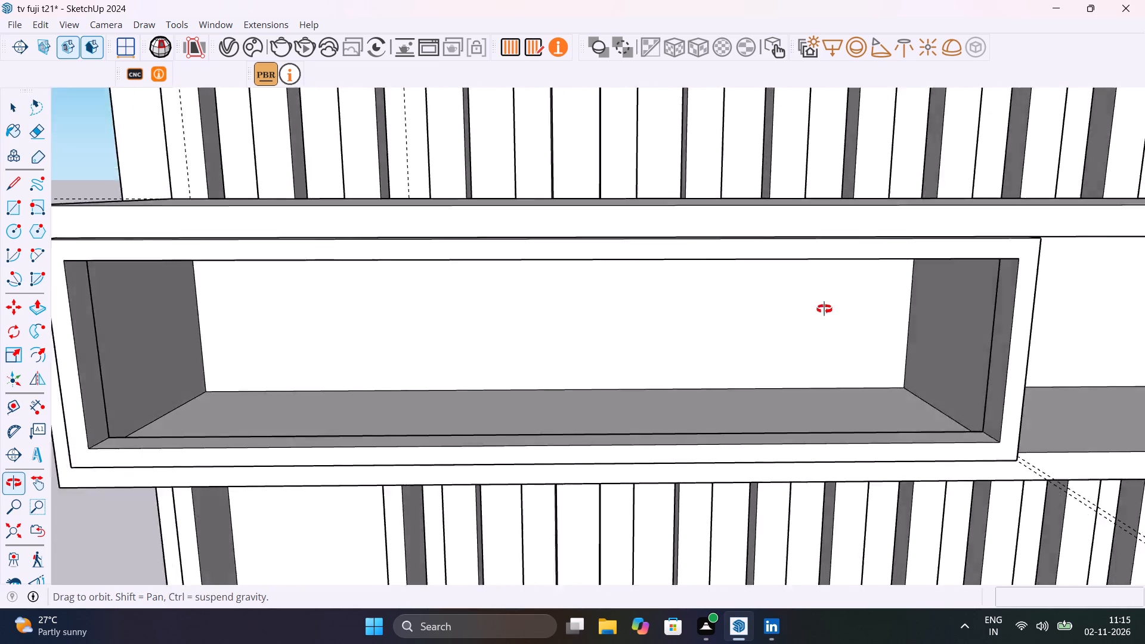
pyautogui.moveTo(824, 309); pyautogui.dragTo(964, 310, button='middle')
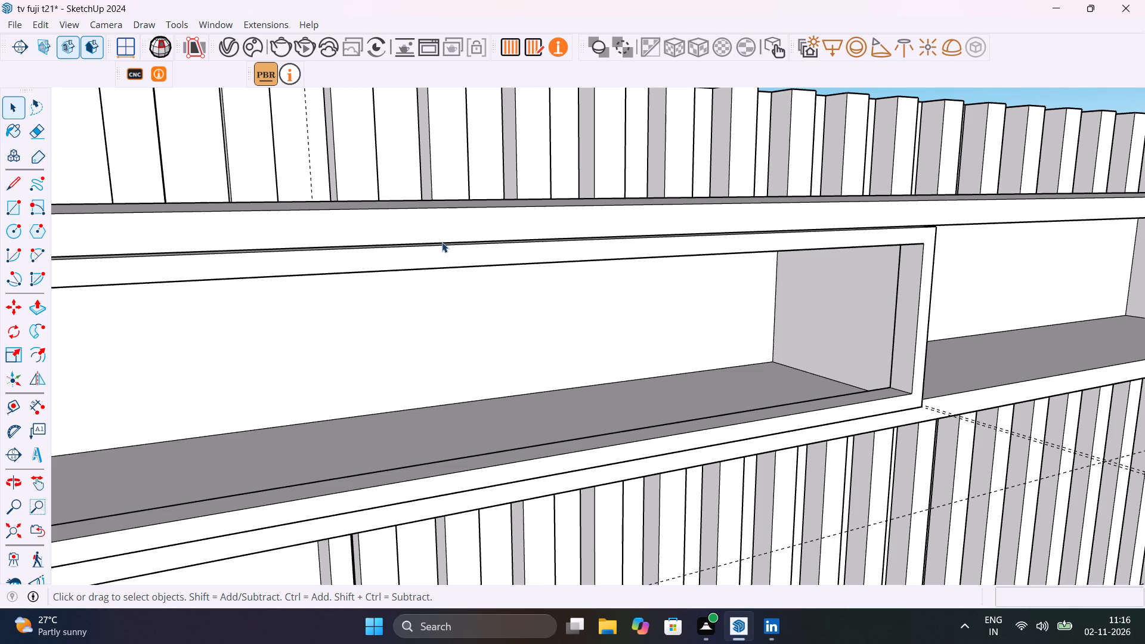
pyautogui.scroll(-3, 457, 242)
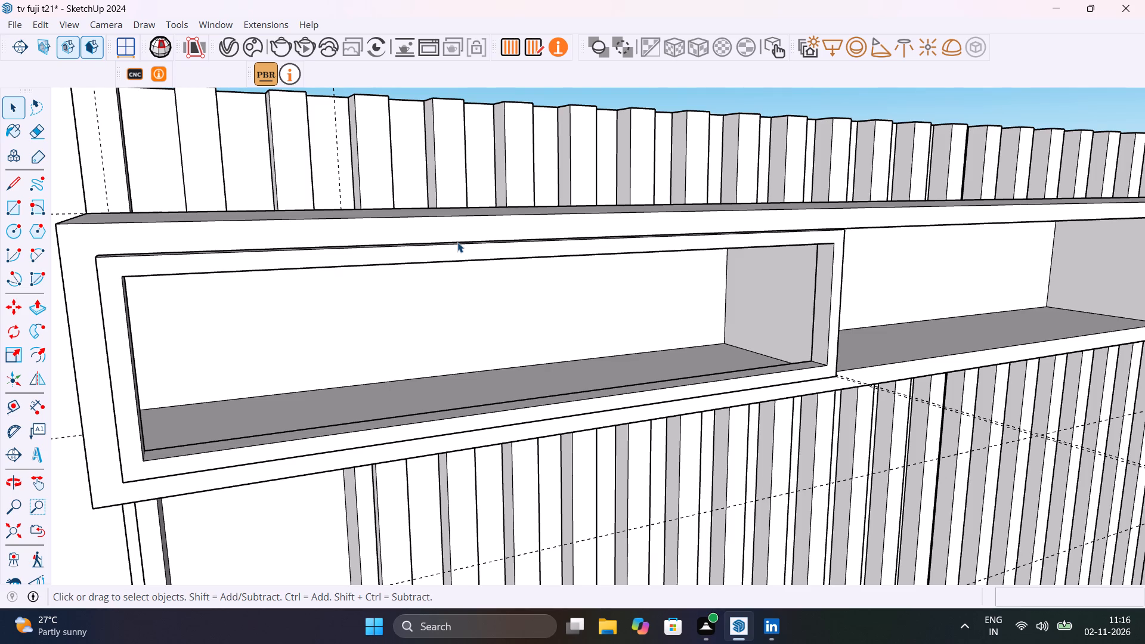
pyautogui.scroll(-1, 441, 323)
pyautogui.moveTo(459, 318); pyautogui.dragTo(608, 338, button='middle')
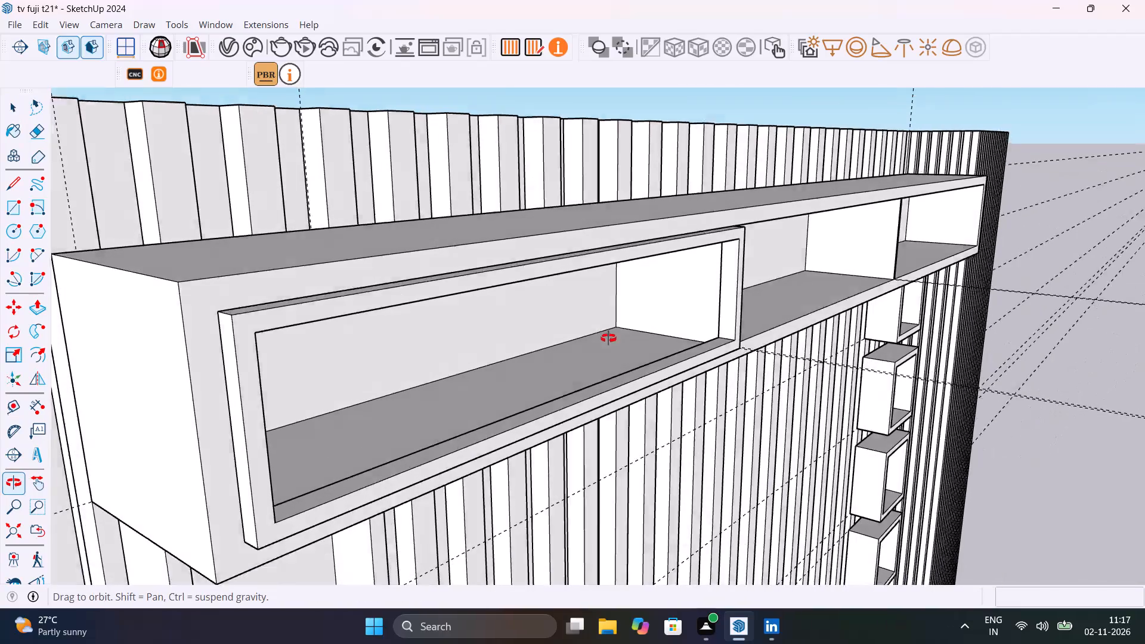
pyautogui.moveTo(608, 338); pyautogui.dragTo(609, 339, button='middle')
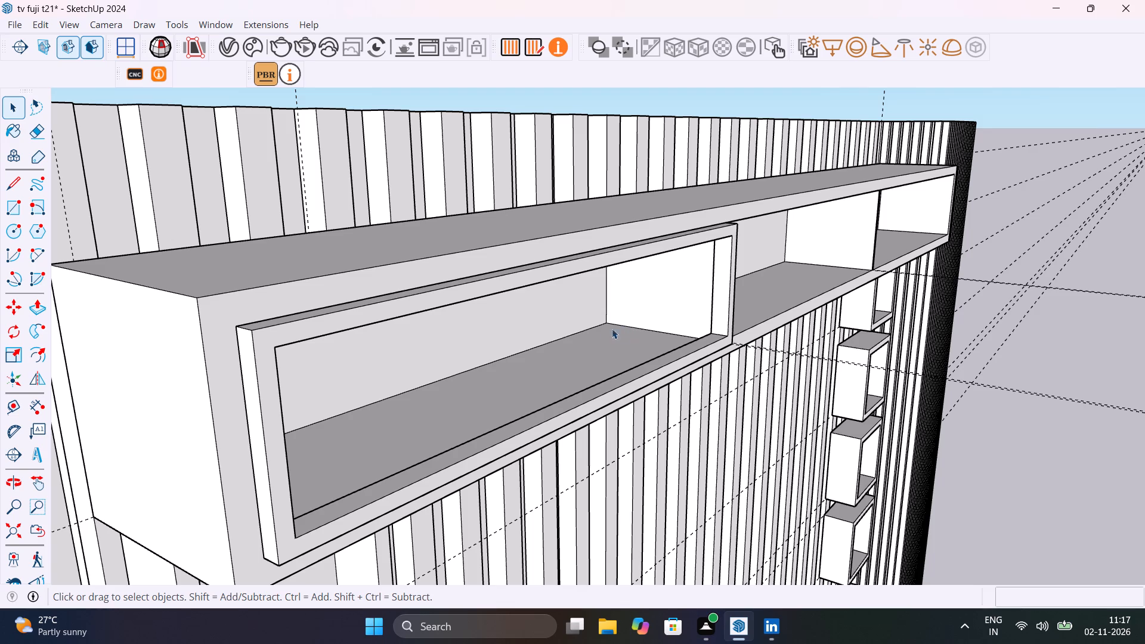
pyautogui.keyDown('shift'); pyautogui.moveTo(607, 330); pyautogui.dragTo(539, 410, button='middle'); pyautogui.keyUp('shift')
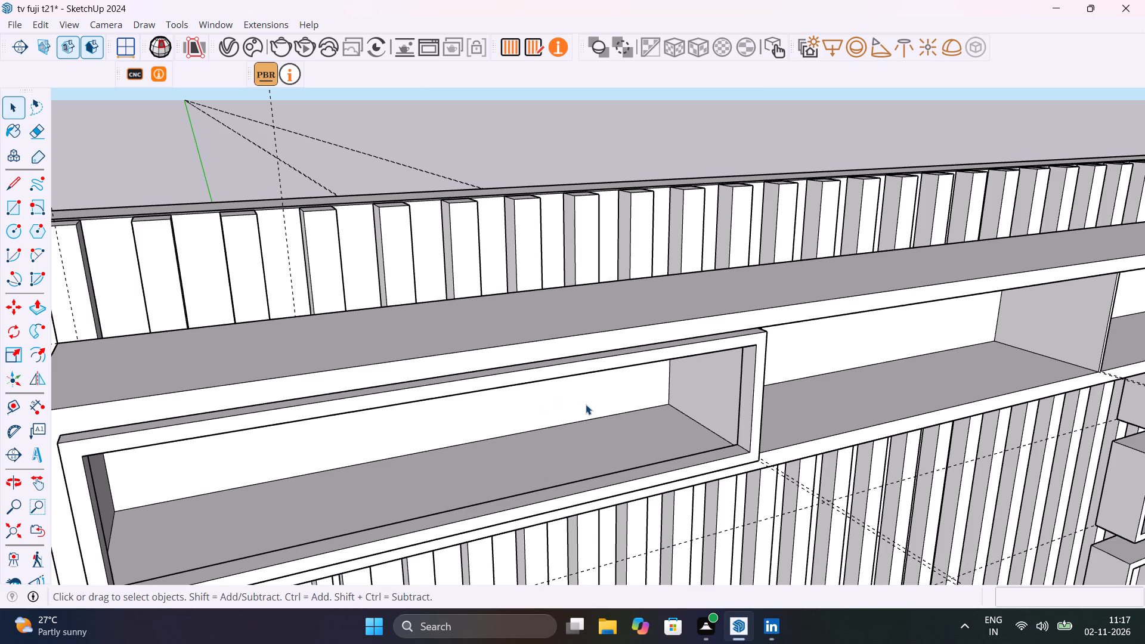
pyautogui.scroll(3, 586, 404)
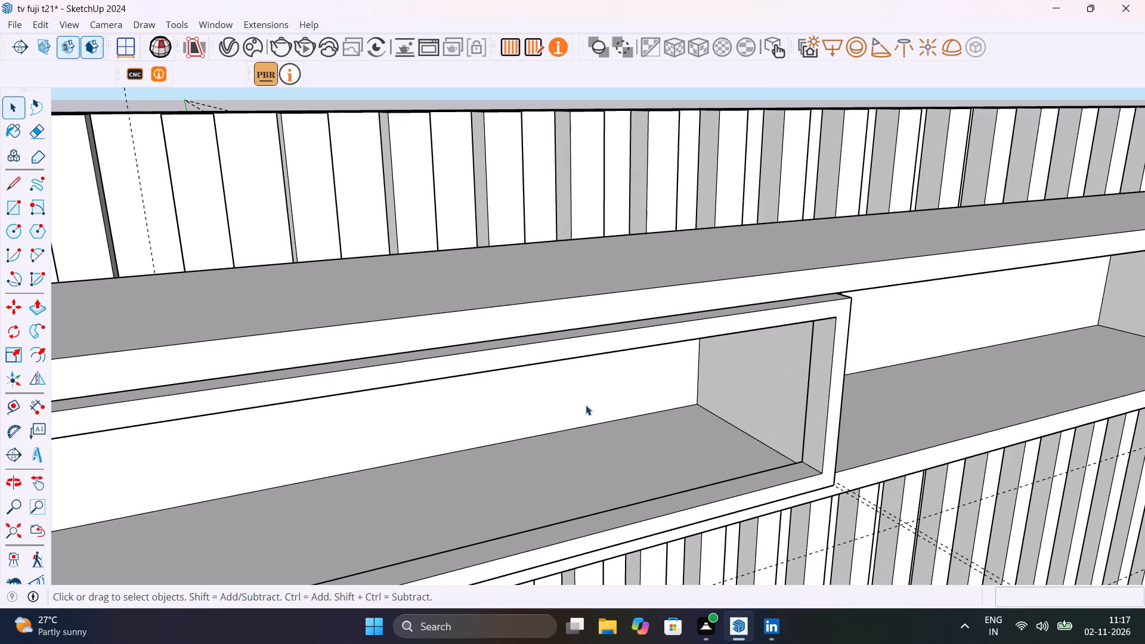
pyautogui.moveTo(594, 405); pyautogui.dragTo(844, 356, button='middle')
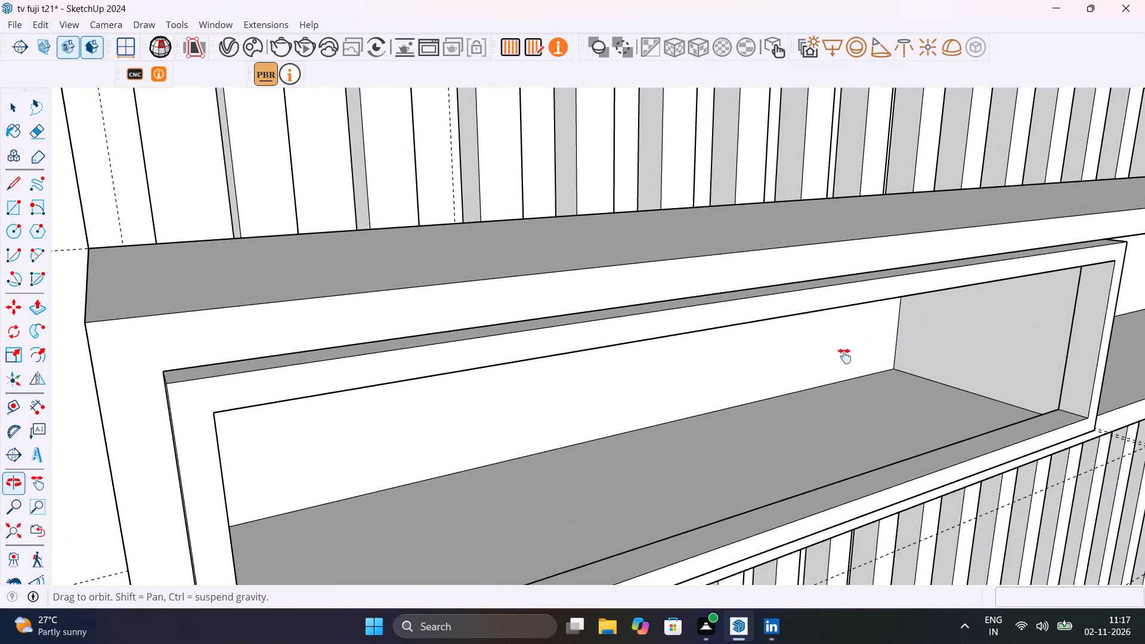
pyautogui.moveTo(844, 356); pyautogui.dragTo(825, 377, button='middle')
pyautogui.scroll(-6, 825, 377)
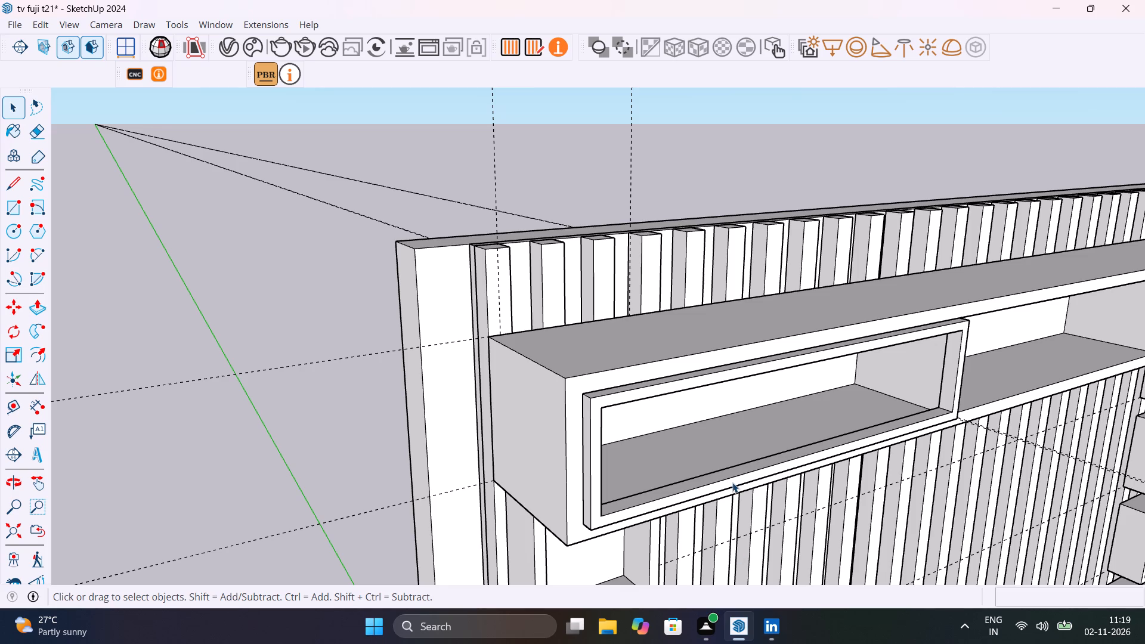
pyautogui.moveTo(732, 482); pyautogui.dragTo(635, 493, button='middle')
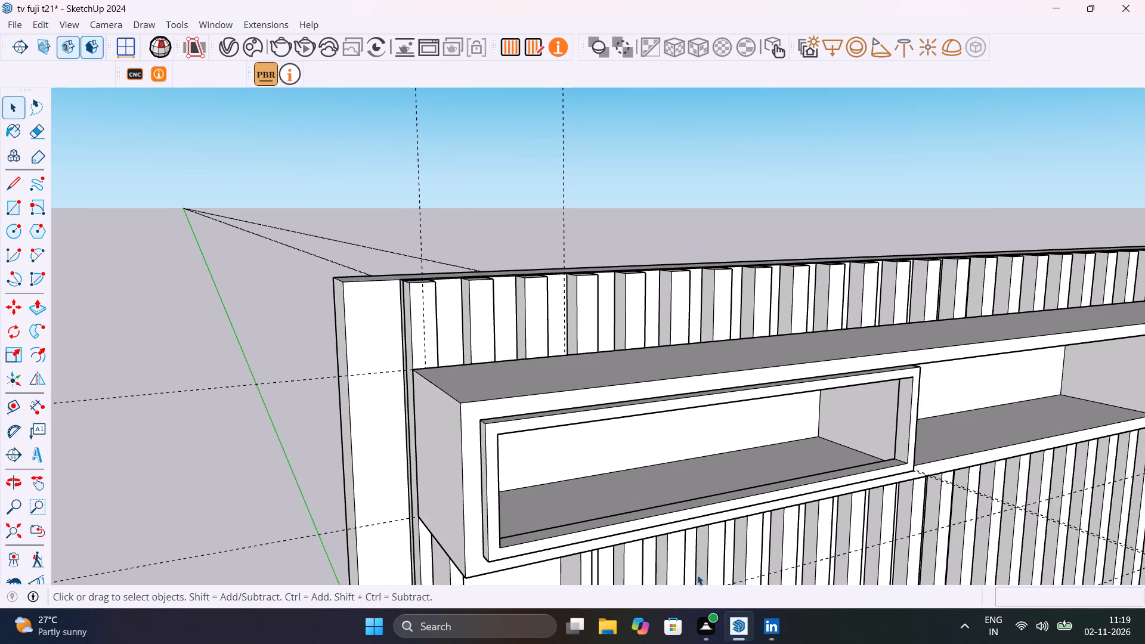
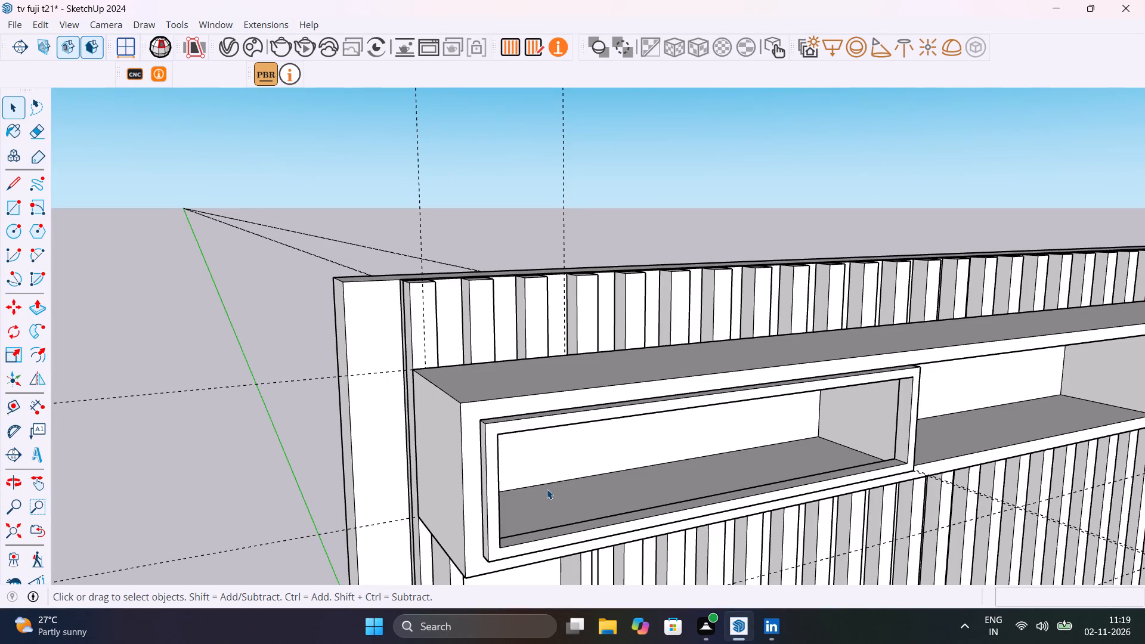
# Examine how the first compartment's raised front frame meets the divider and the overhead box's upper edge.
pyautogui.scroll(2, 547, 489)
pyautogui.moveTo(590, 475); pyautogui.dragTo(618, 467, button='middle')
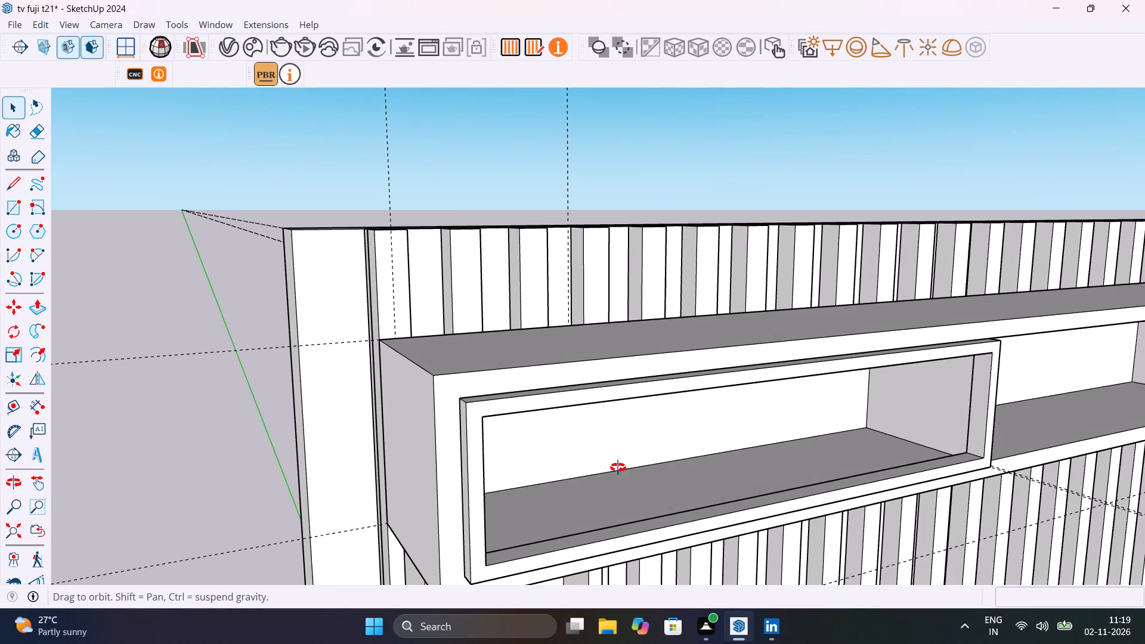
pyautogui.moveTo(618, 467); pyautogui.dragTo(421, 485, button='middle')
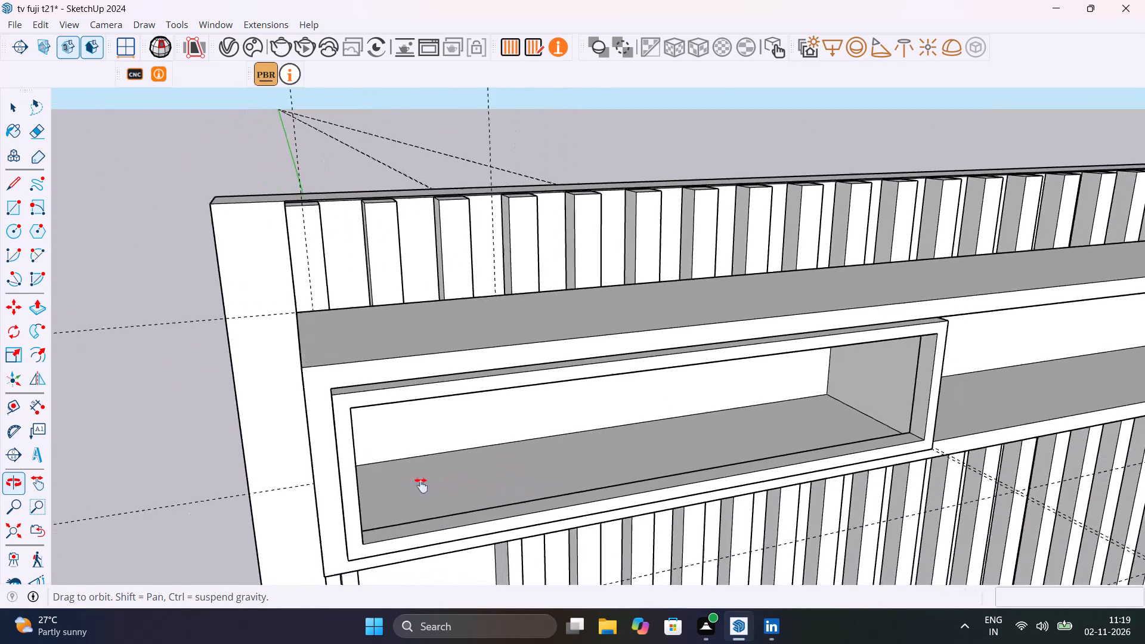
pyautogui.moveTo(421, 485); pyautogui.dragTo(224, 473, button='middle')
pyautogui.keyDown('shift'); pyautogui.moveTo(653, 464); pyautogui.dragTo(228, 462, button='middle'); pyautogui.keyUp('shift')
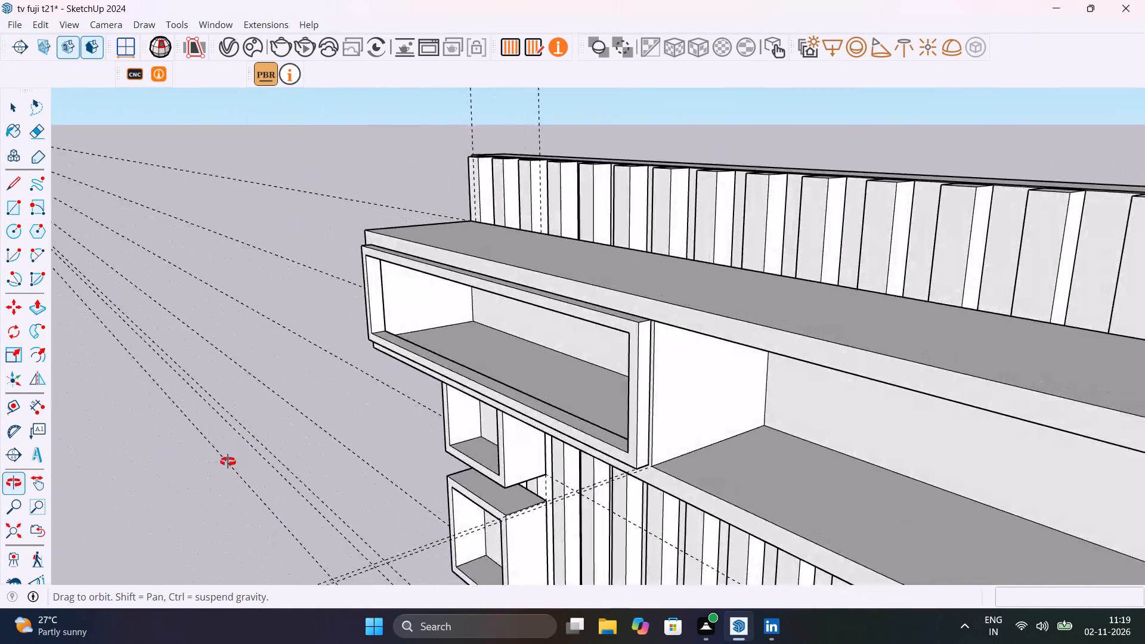
pyautogui.keyDown('shift'); pyautogui.moveTo(228, 462); pyautogui.dragTo(293, 537, button='middle'); pyautogui.keyUp('shift')
pyautogui.scroll(18, 676, 339)
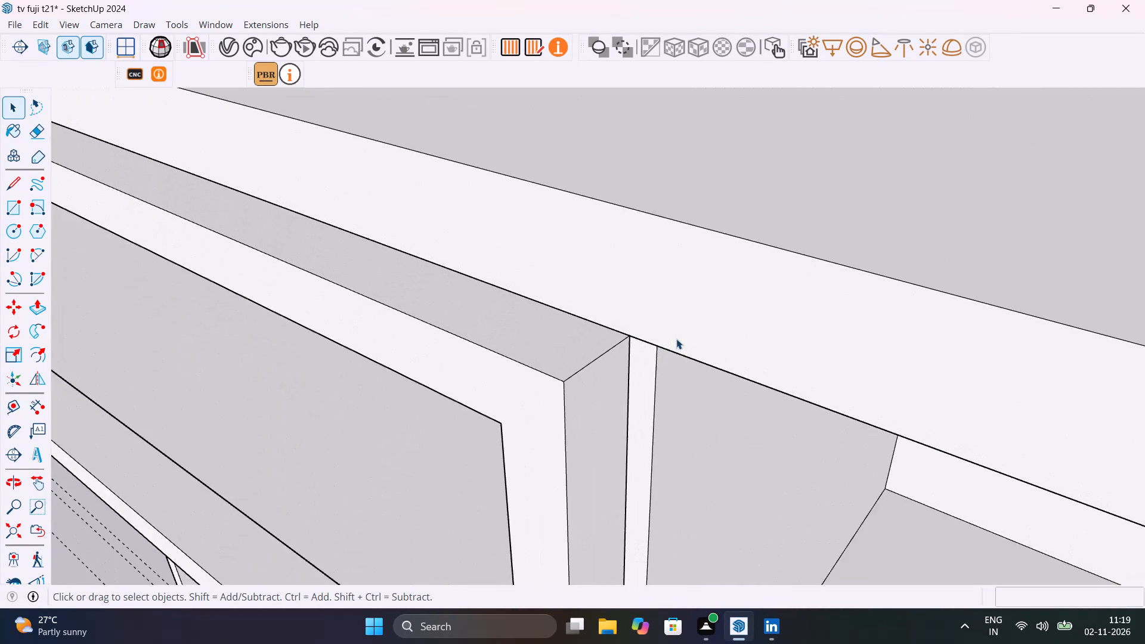
pyautogui.scroll(6, 676, 339)
pyautogui.moveTo(621, 422); pyautogui.dragTo(930, 407, button='middle')
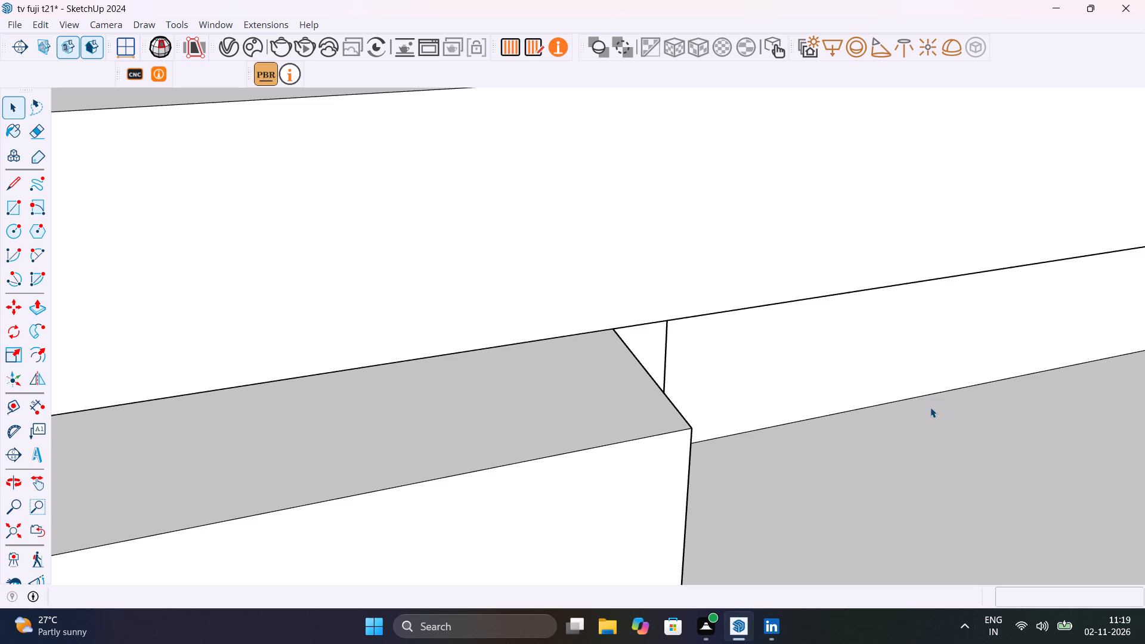
pyautogui.scroll(-12, 695, 444)
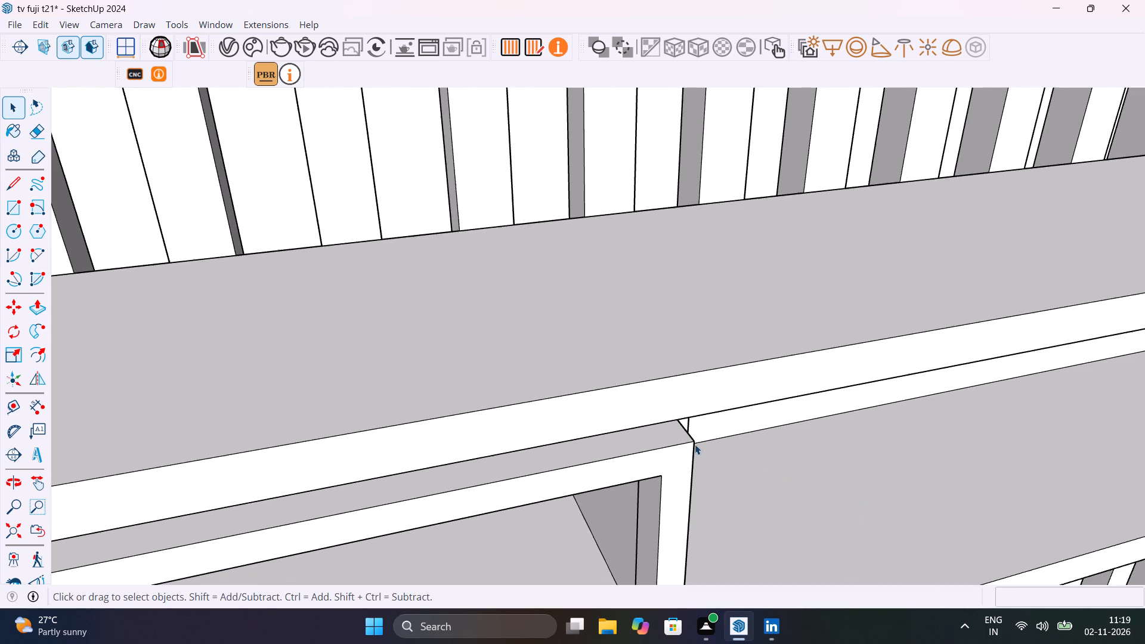
pyautogui.keyDown('shift'); pyautogui.moveTo(695, 444); pyautogui.dragTo(793, 345, button='middle'); pyautogui.keyUp('shift')
pyautogui.keyDown('shift'); pyautogui.scroll(1, 694, 443); pyautogui.keyUp('shift')
pyautogui.scroll(-8, 793, 345)
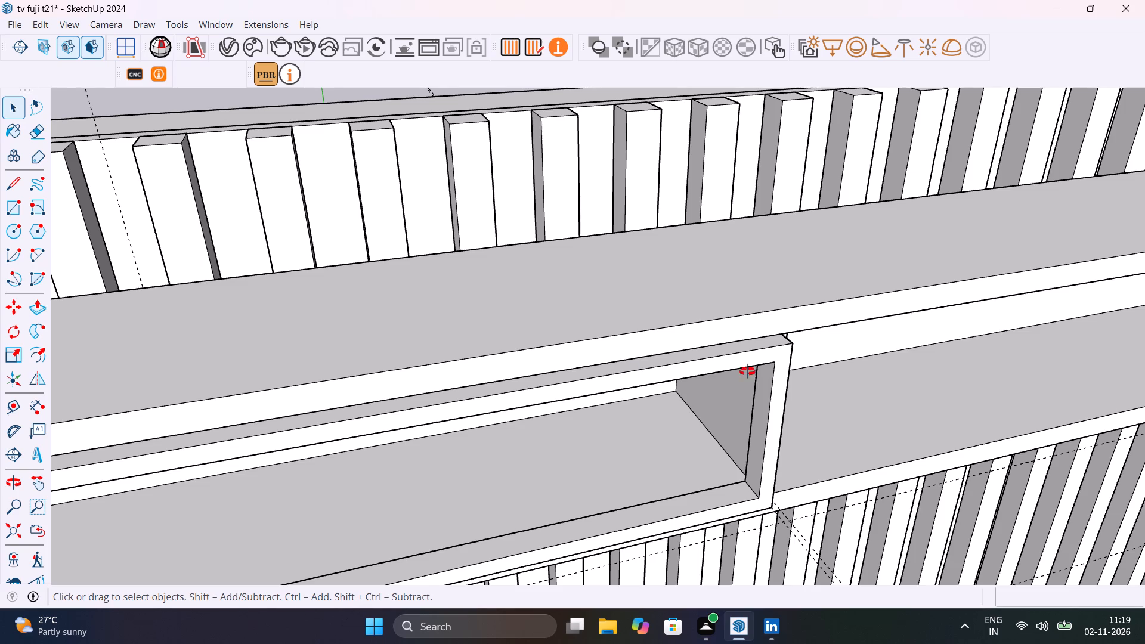
pyautogui.moveTo(747, 371); pyautogui.dragTo(614, 349, button='middle')
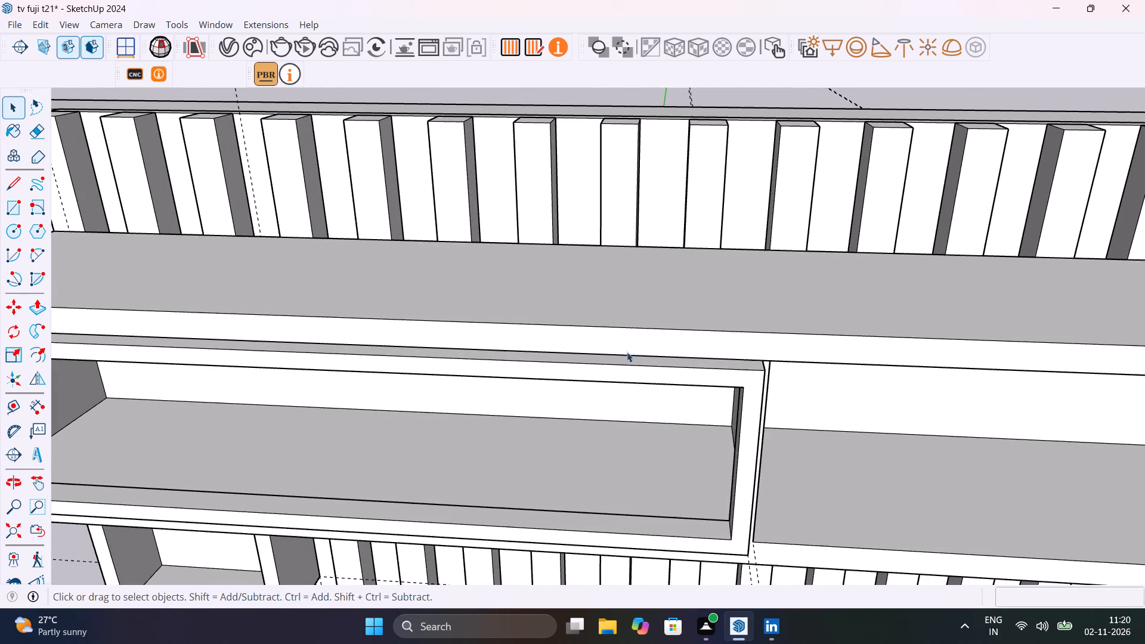
# Delete the whole raised front frame from the overhead box's first compartment.
pyautogui.scroll(-6, 708, 361)
pyautogui.click(731, 390)
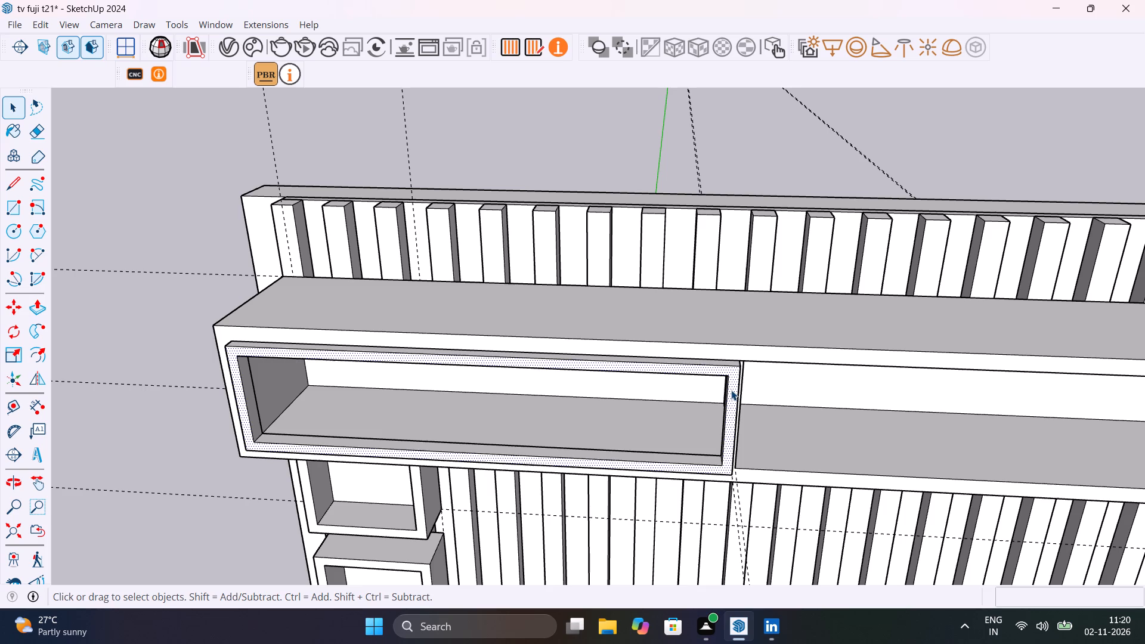
pyautogui.tripleClick(731, 390)
pyautogui.press('Delete')
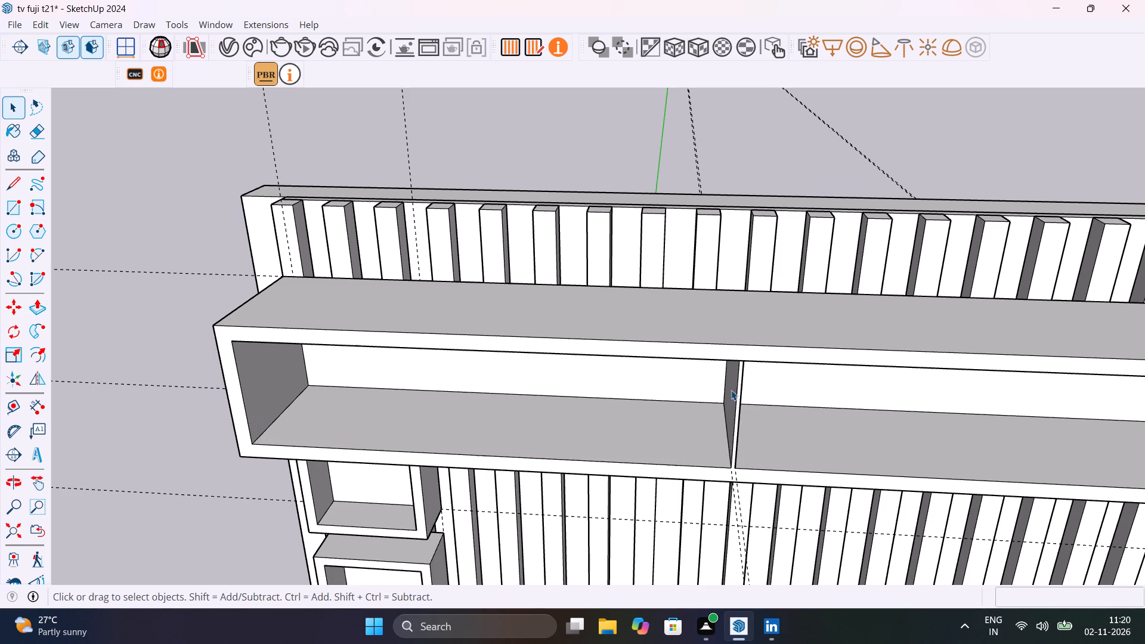
# Draw a line about 5/16" long straight across the front edge of the divider between the first and second compartments.
pyautogui.scroll(18, 745, 366)
pyautogui.scroll(-6, 745, 365)
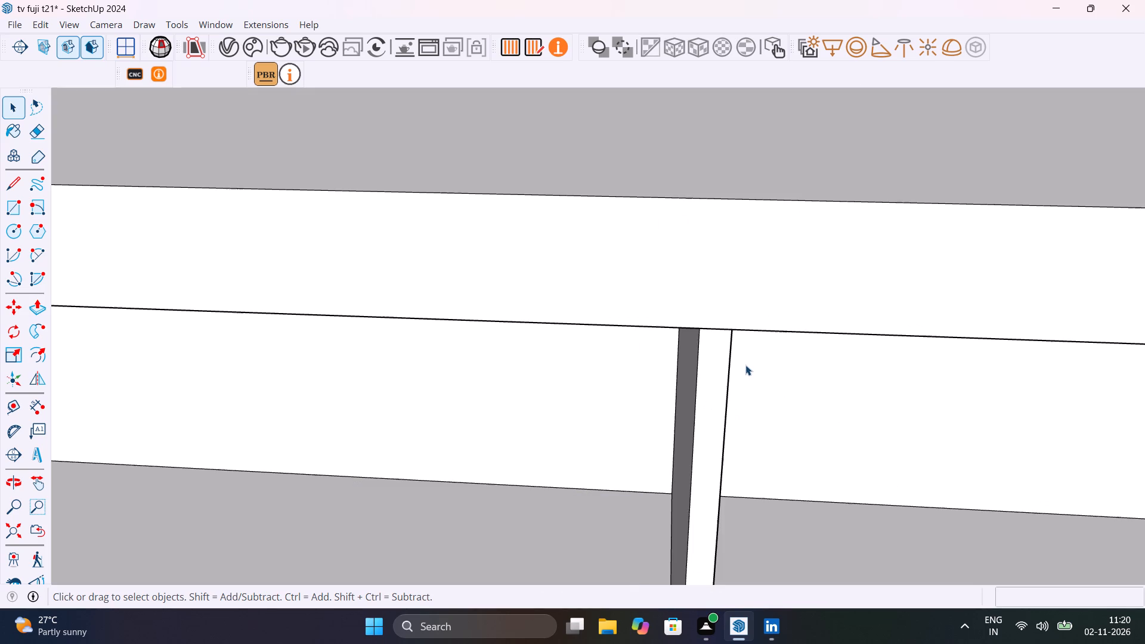
pyautogui.press('l')
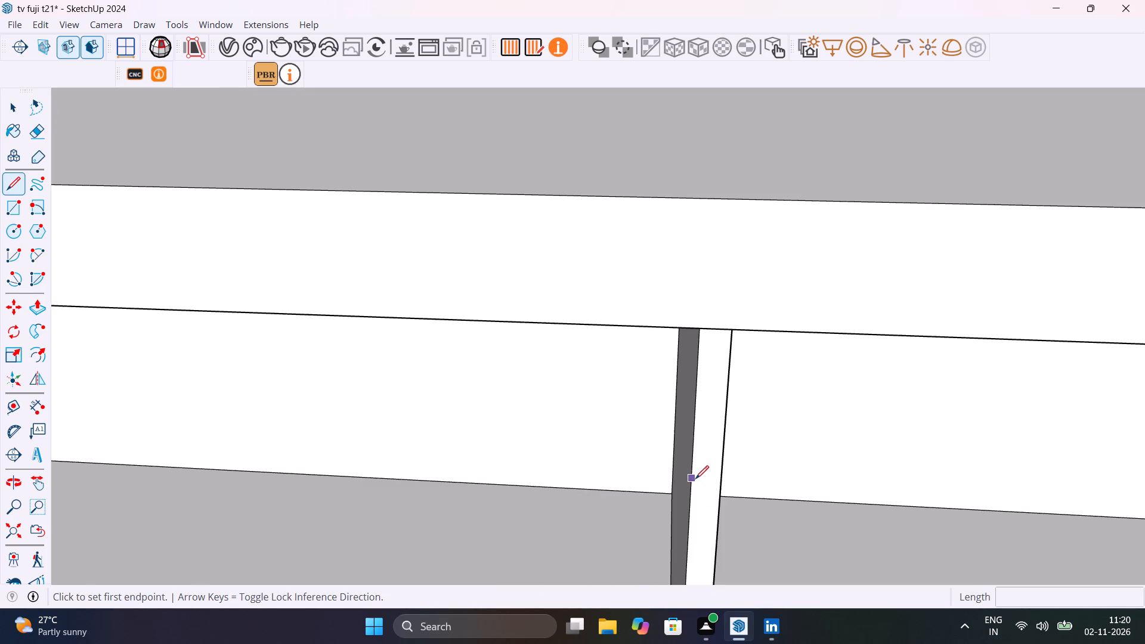
pyautogui.click(695, 479)
pyautogui.click(722, 479)
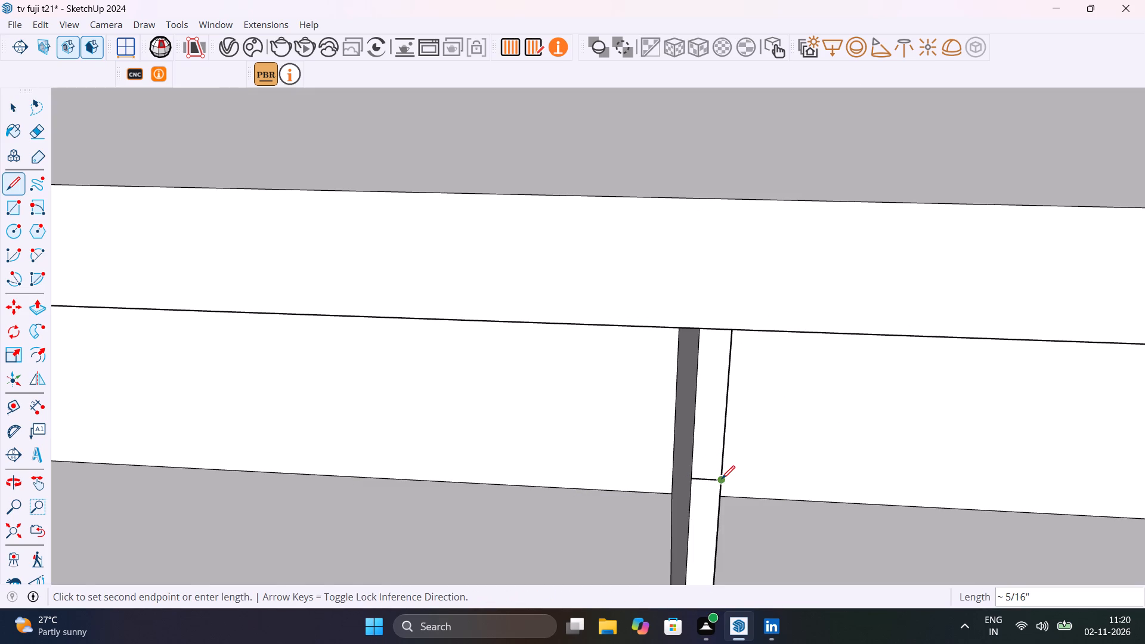
pyautogui.press('space')
# Place a vertical guide at the middle of the divider's front edge, about 3/16" in from its second-compartment side.
pyautogui.write('t')
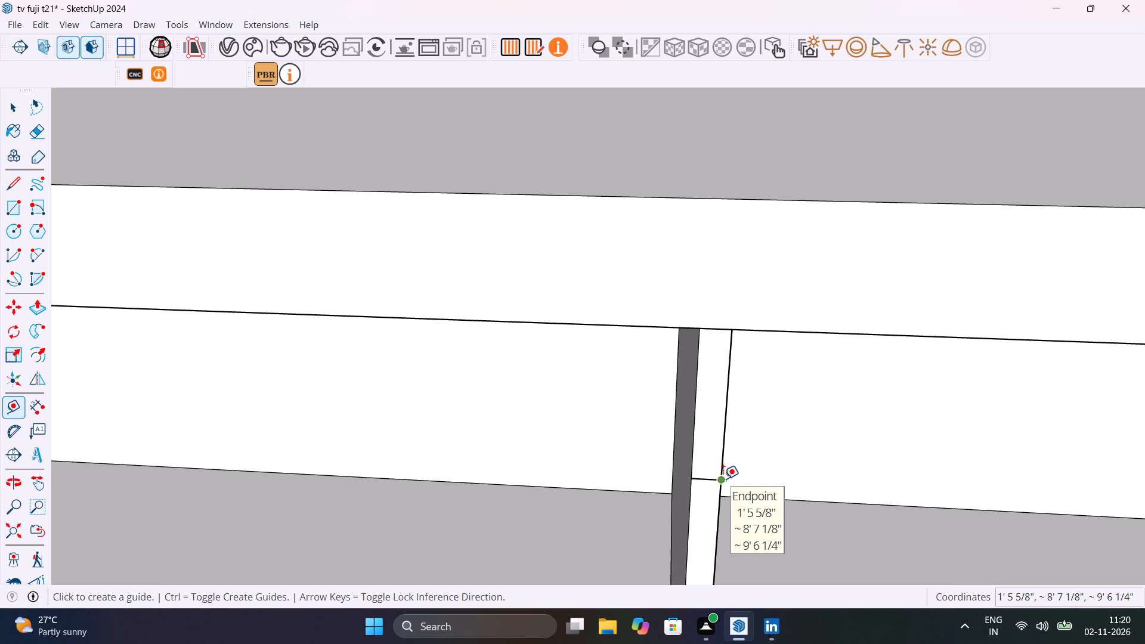
pyautogui.scroll(5, 723, 479)
pyautogui.scroll(-6, 723, 479)
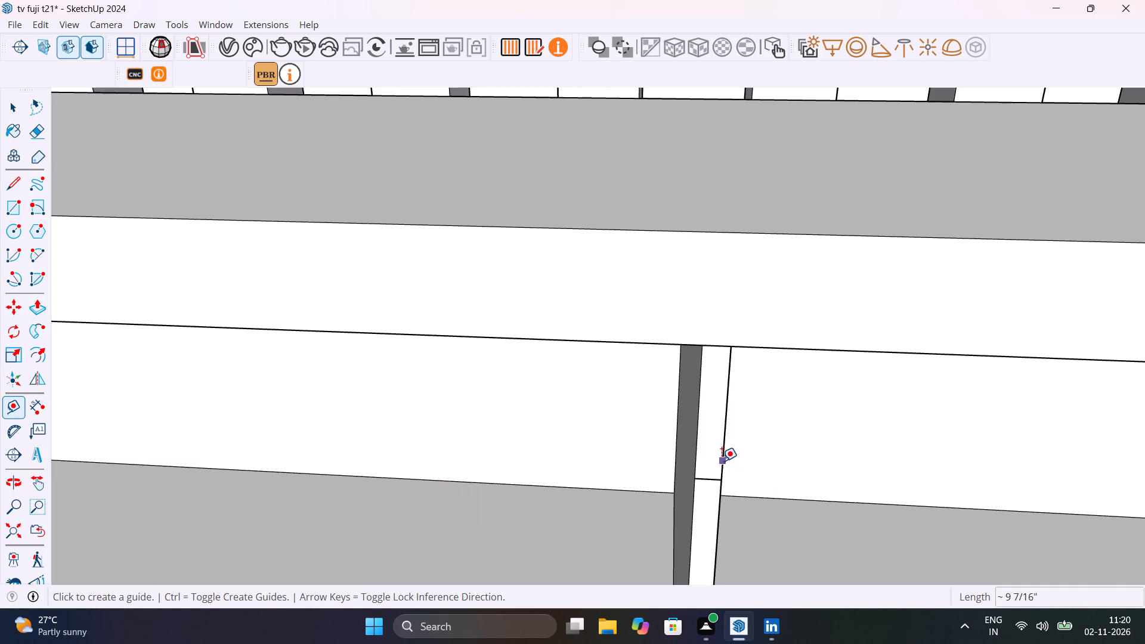
pyautogui.click(722, 460)
pyautogui.click(705, 477)
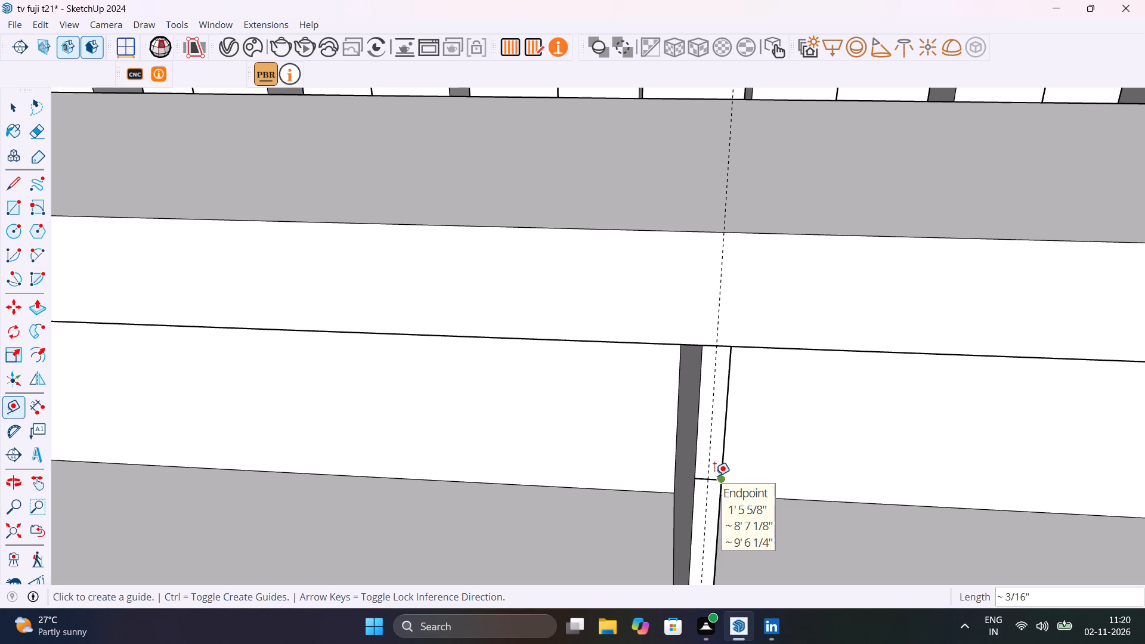
pyautogui.press('space')
# Draw a rectangle about 3' 5 3/16" by 10 11/16" from the guide at the divider's top to the box's lower outer corner.
pyautogui.keyDown('shift'); pyautogui.moveTo(712, 423); pyautogui.dragTo(713, 423, button='middle'); pyautogui.keyUp('shift')
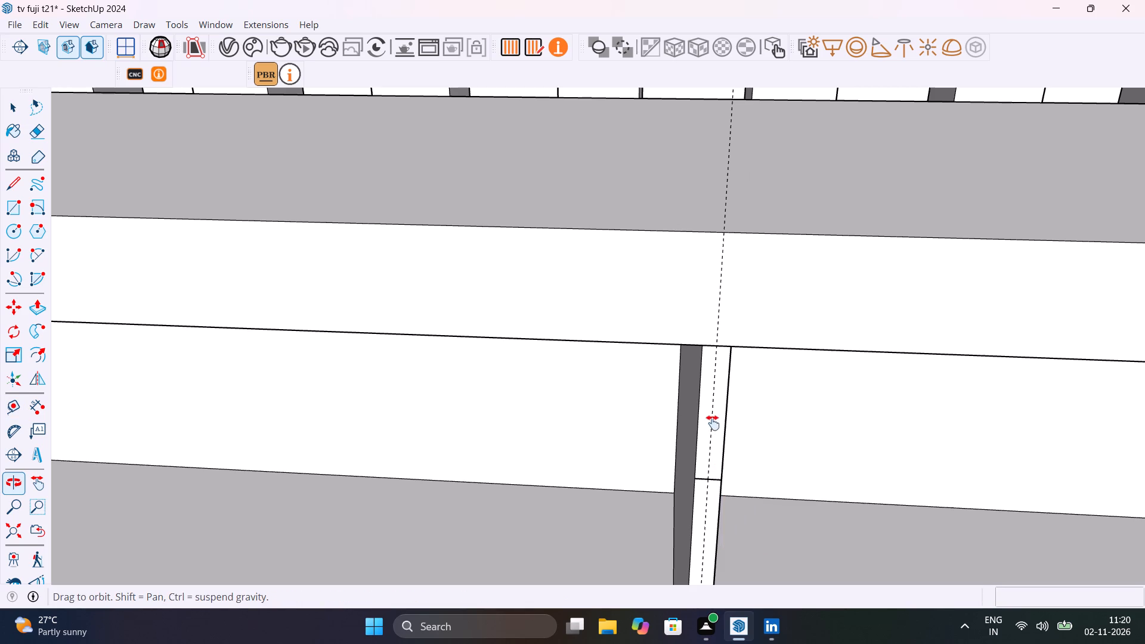
pyautogui.keyDown('shift'); pyautogui.moveTo(713, 423); pyautogui.dragTo(883, 400, button='middle'); pyautogui.keyUp('shift')
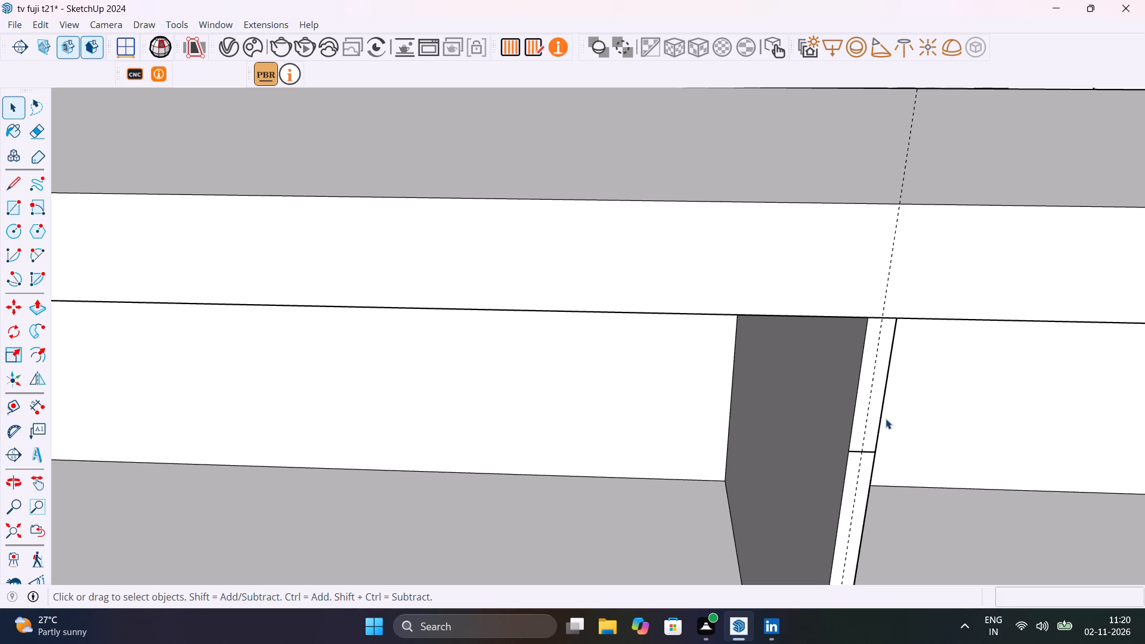
pyautogui.press('r')
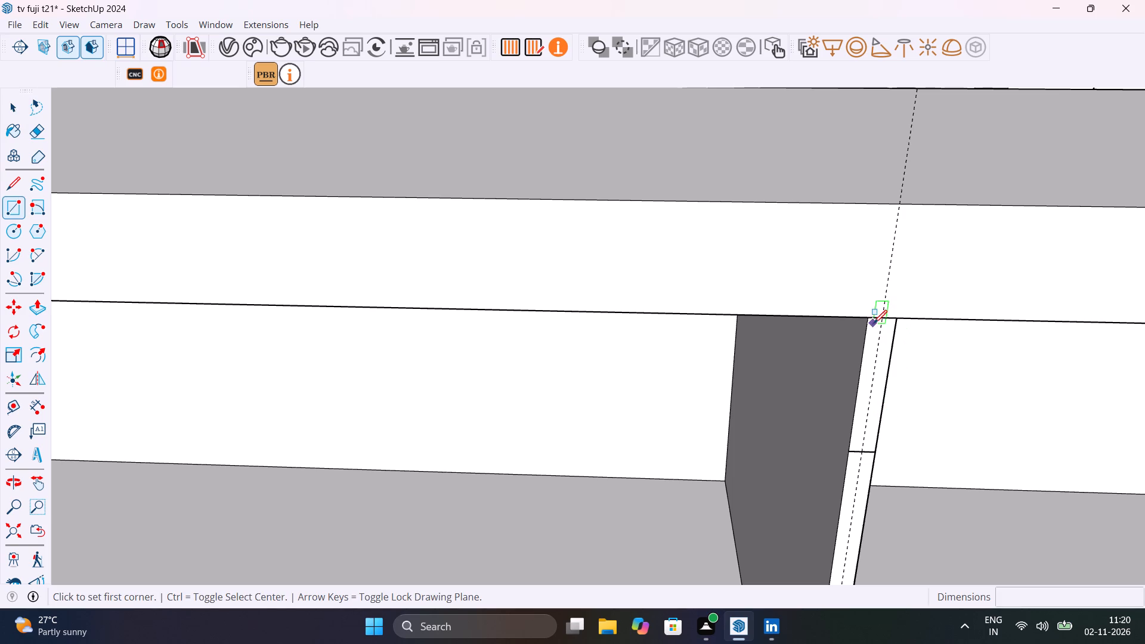
pyautogui.click(881, 318)
pyautogui.scroll(-13, 840, 377)
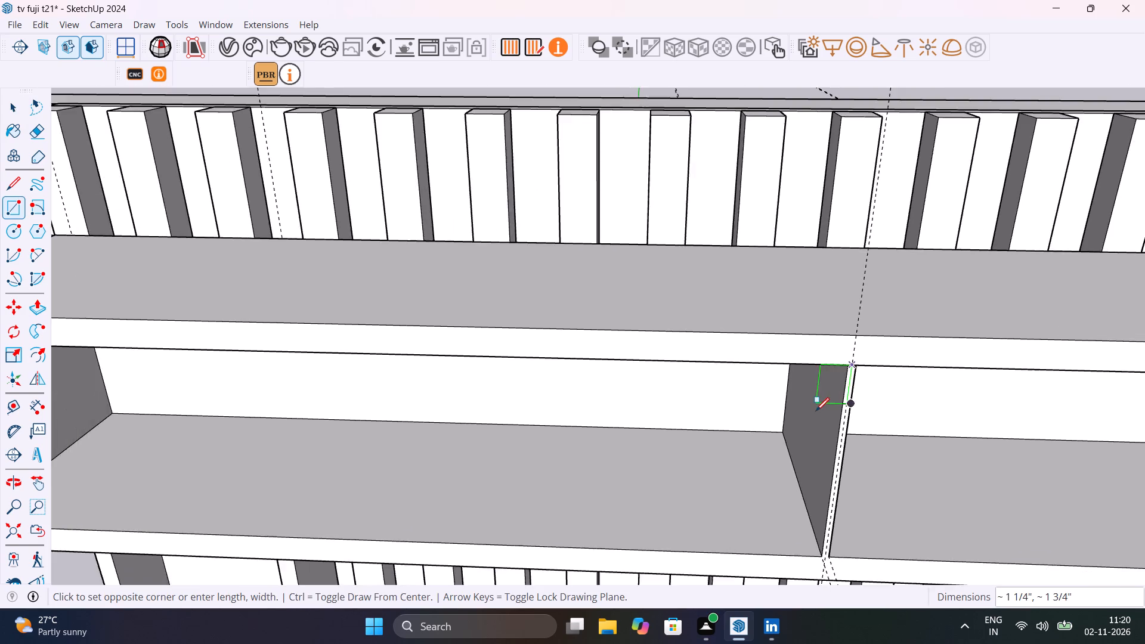
pyautogui.scroll(-12, 816, 411)
pyautogui.scroll(3, 535, 453)
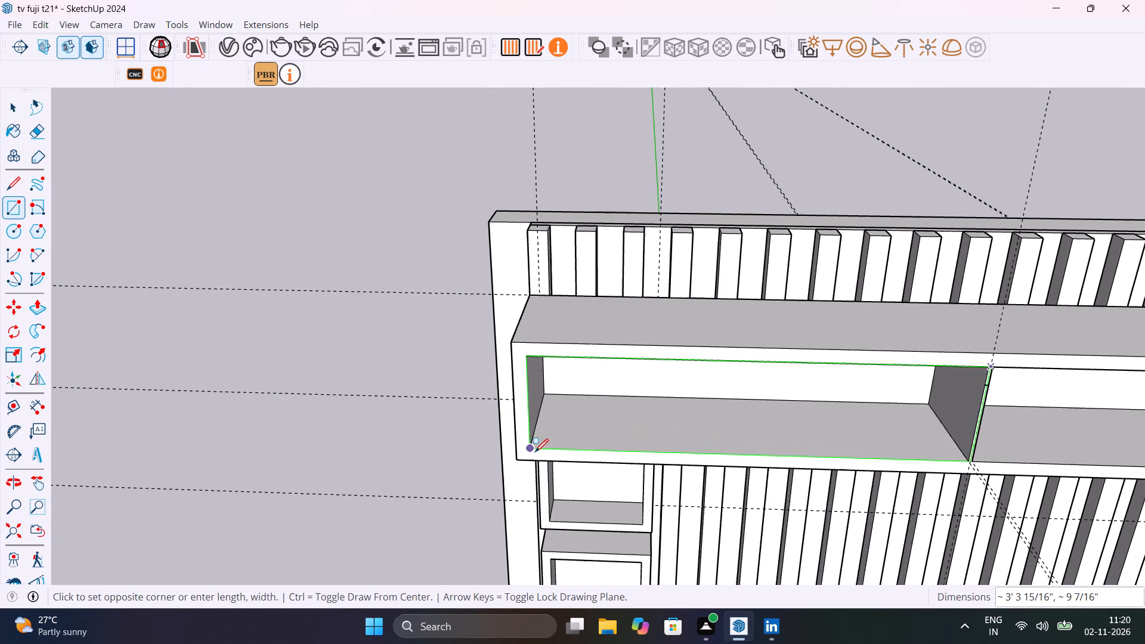
pyautogui.scroll(6, 535, 452)
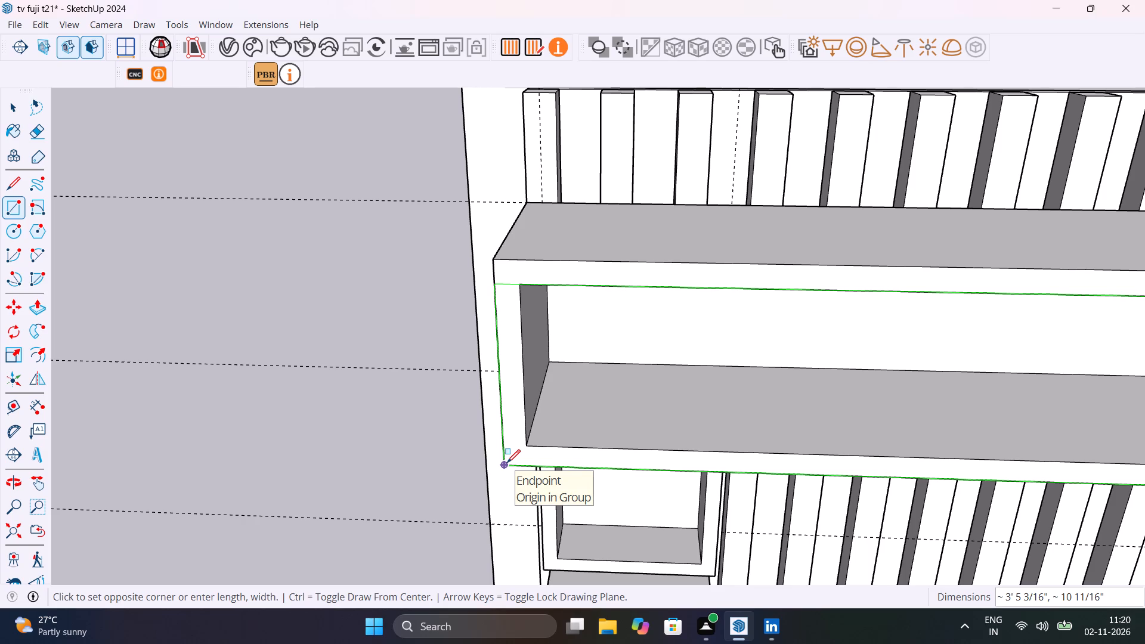
pyautogui.click(507, 463)
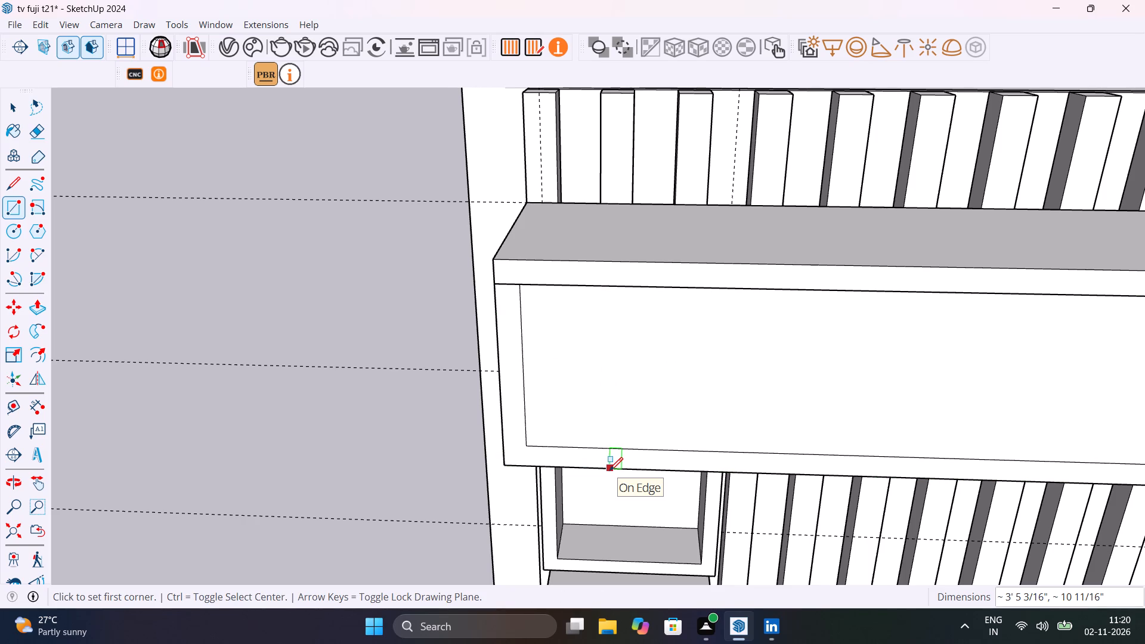
# Push/Pull the rectangle over the first compartment outward by 1" and save the model.
pyautogui.press('space')
pyautogui.click(654, 385)
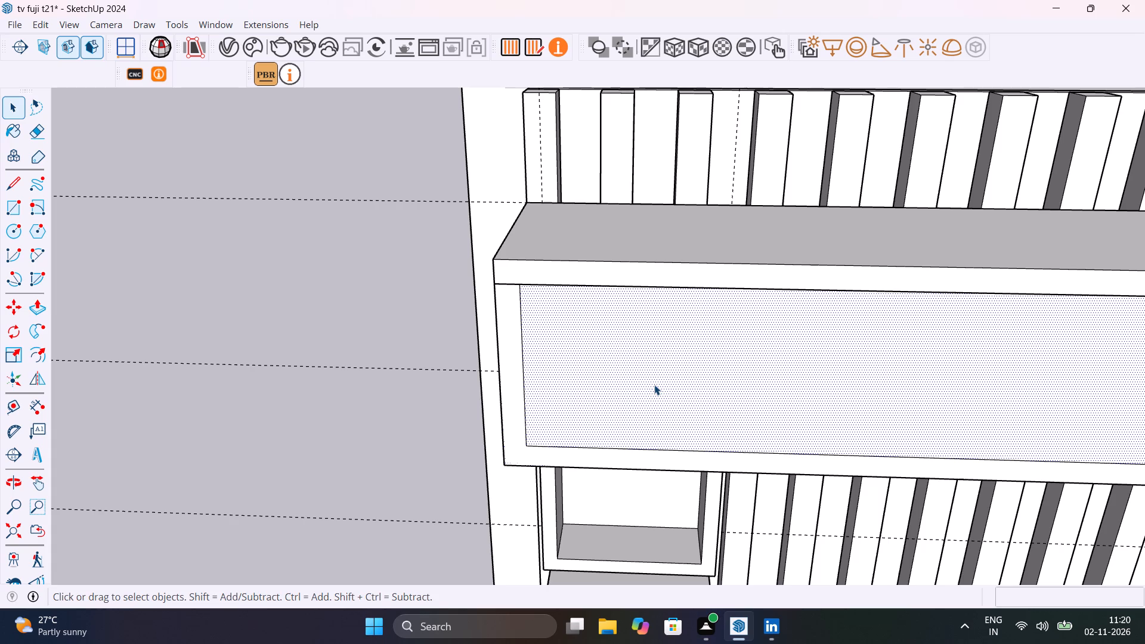
pyautogui.press('p')
pyautogui.click(654, 385)
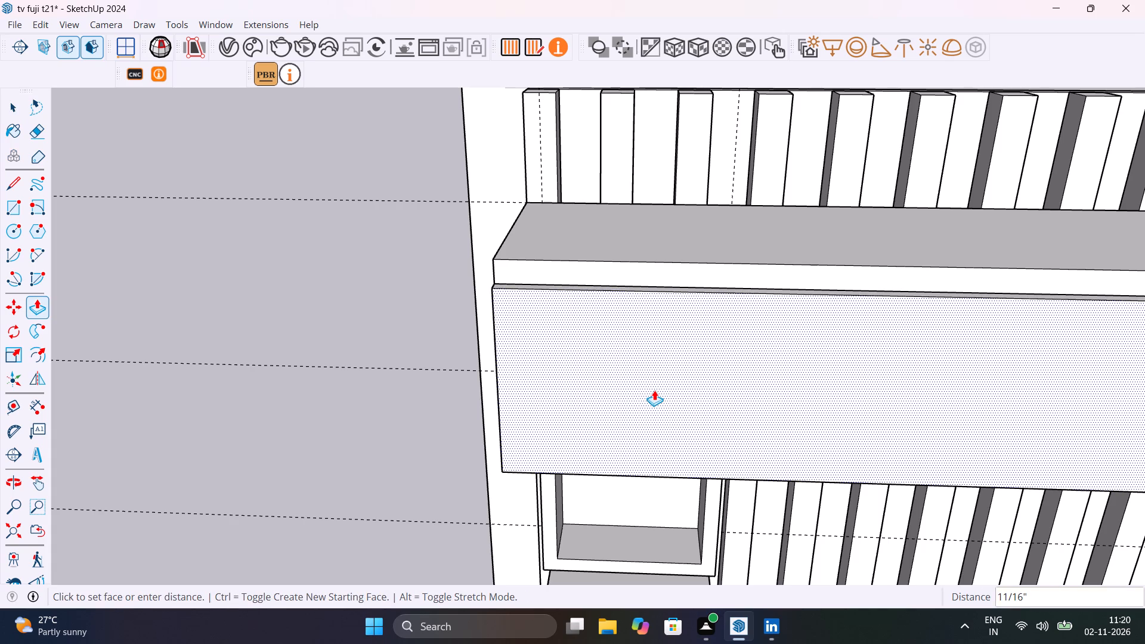
pyautogui.write('1"')
pyautogui.press('Return')
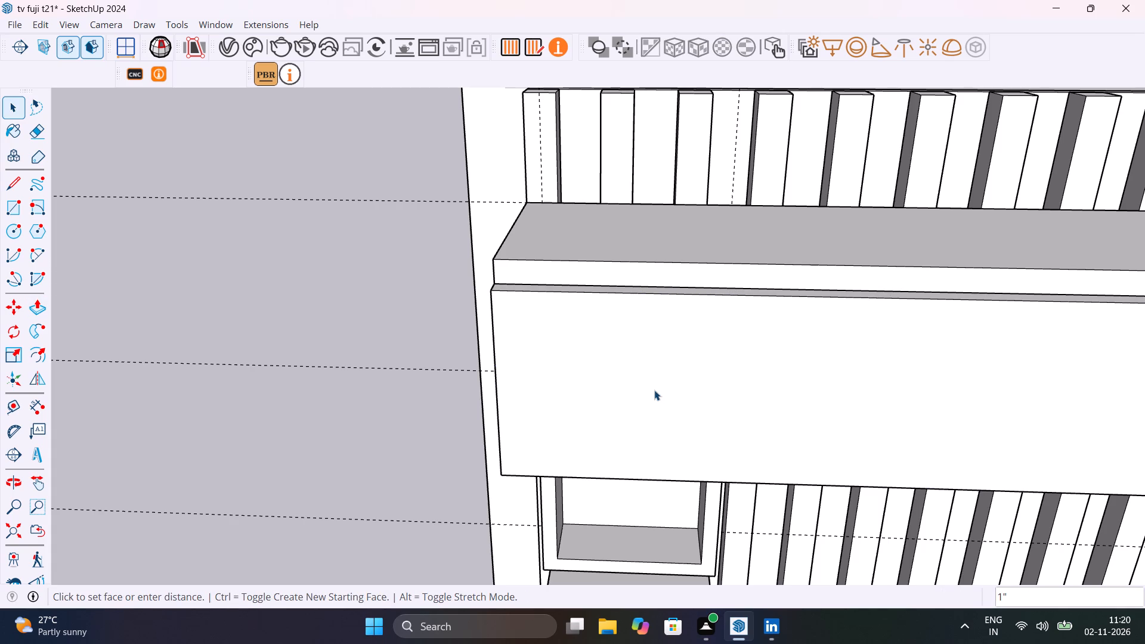
pyautogui.hotkey('ctrl', 's')
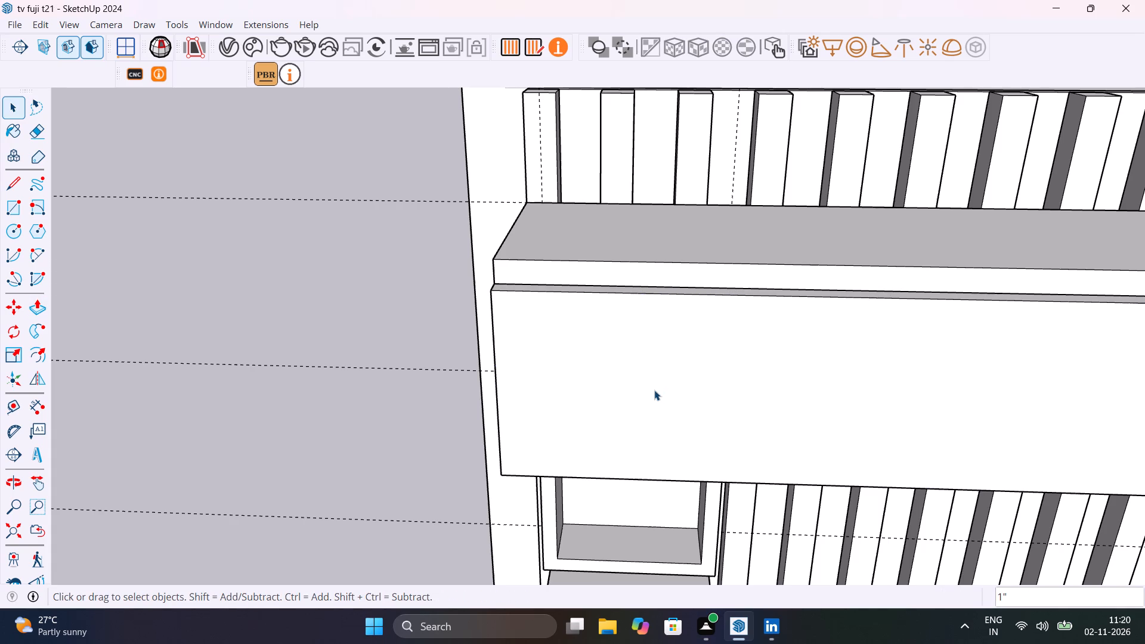
# Group all the geometry of the first compartment's new front panel.
pyautogui.tripleClick(654, 390)
pyautogui.moveTo(655, 394); pyautogui.dragTo(791, 411, button='middle')
pyautogui.rightClick(714, 360)
pyautogui.click(771, 146)
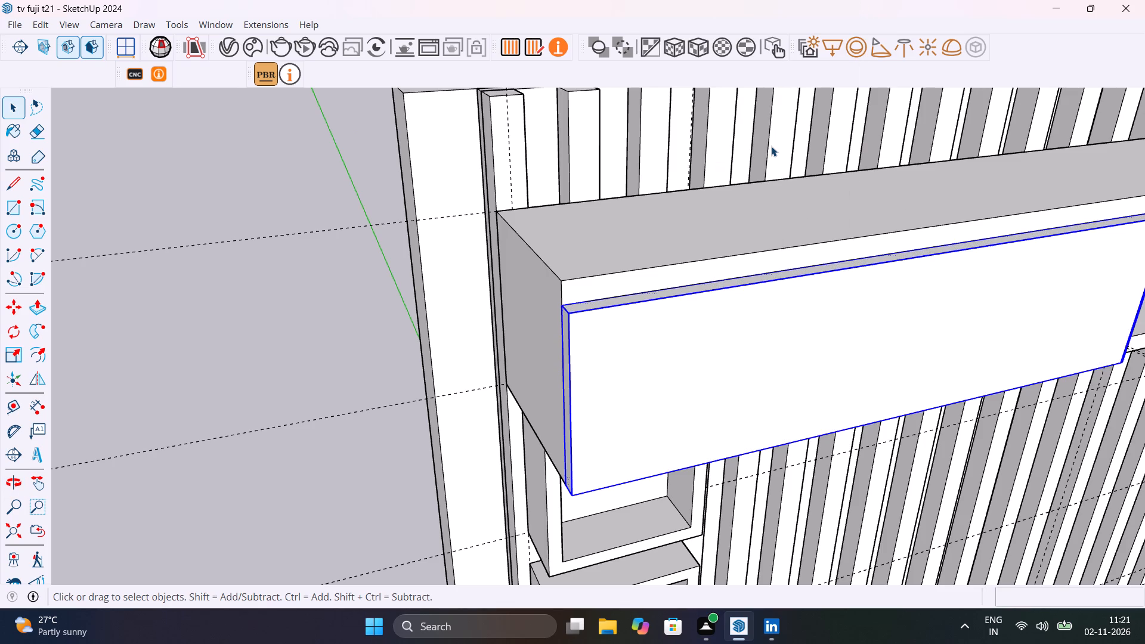
# Inside the front panel's group, offset the front face's outline inward by 2".
pyautogui.doubleClick(684, 340)
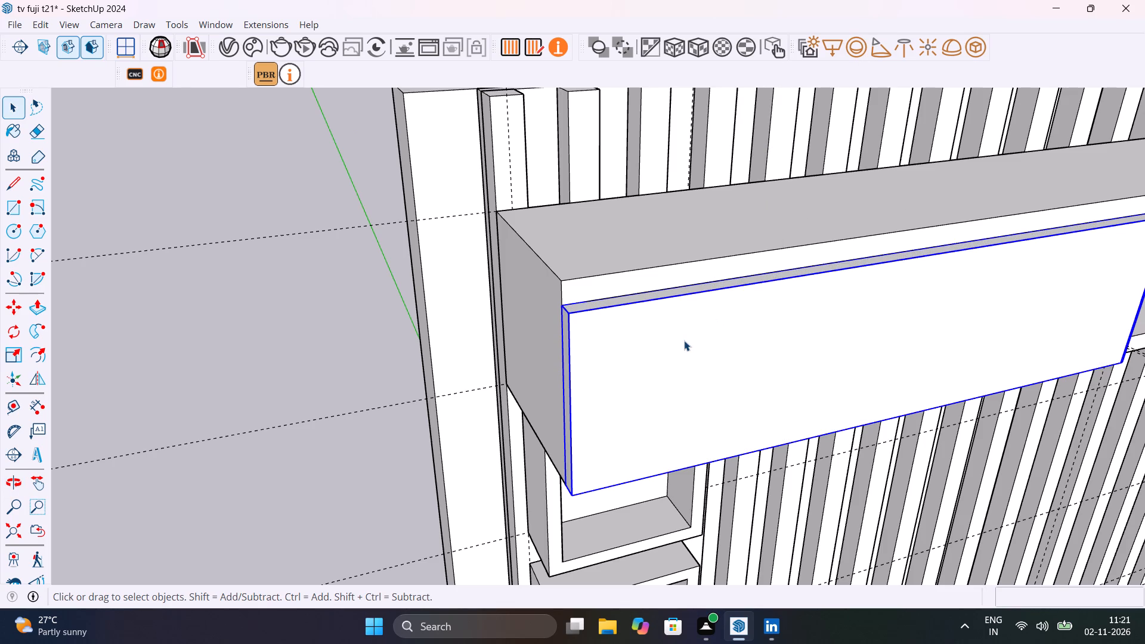
pyautogui.moveTo(689, 354); pyautogui.dragTo(490, 408, button='middle')
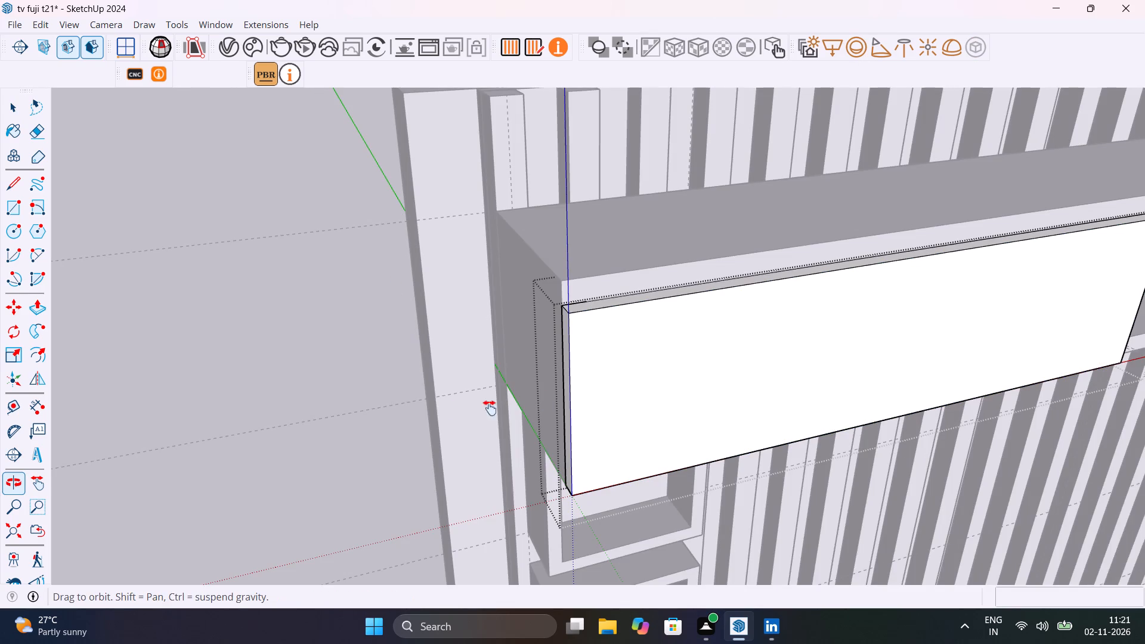
pyautogui.moveTo(490, 408); pyautogui.dragTo(720, 408, button='middle')
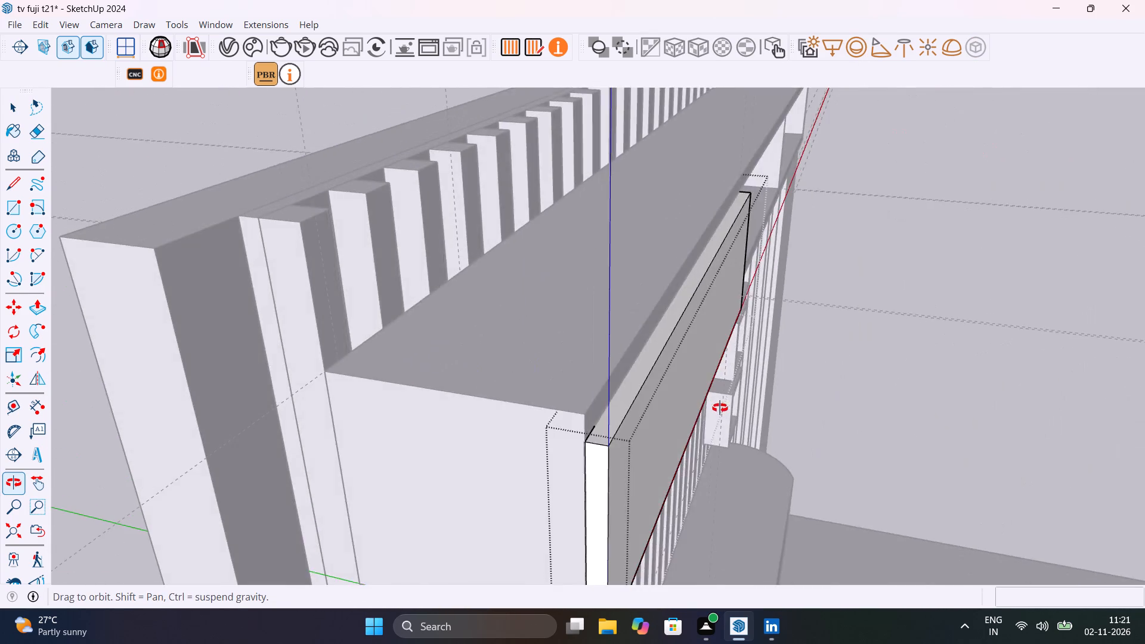
pyautogui.moveTo(720, 408); pyautogui.dragTo(398, 329, button='middle')
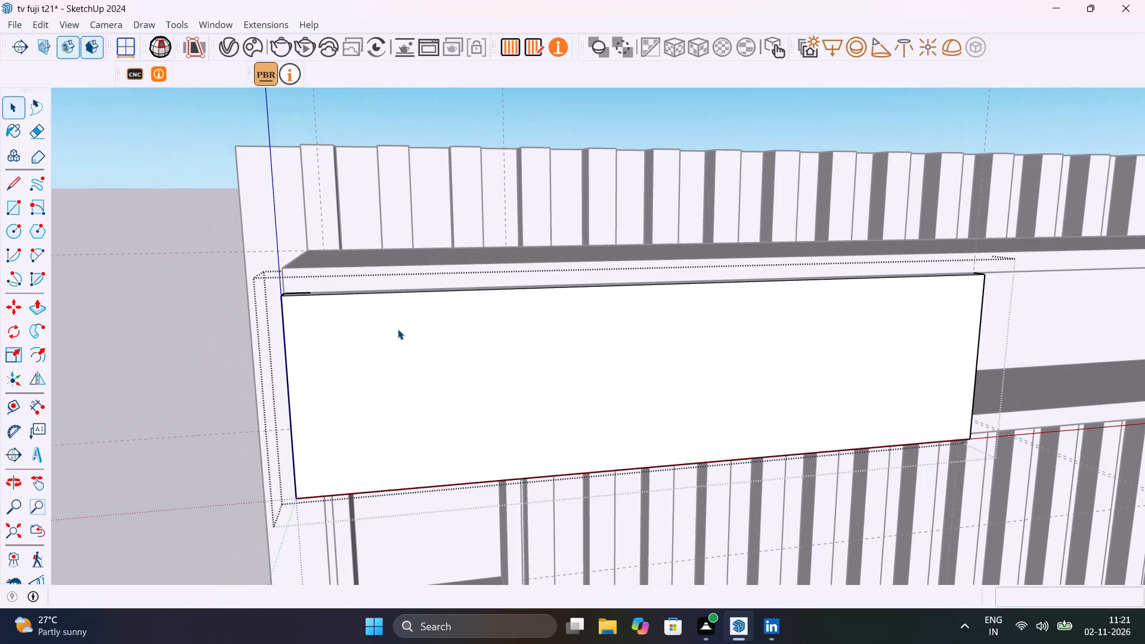
pyautogui.press('f')
pyautogui.moveTo(308, 370); pyautogui.dragTo(301, 367)
pyautogui.write('2"')
pyautogui.press('Return')
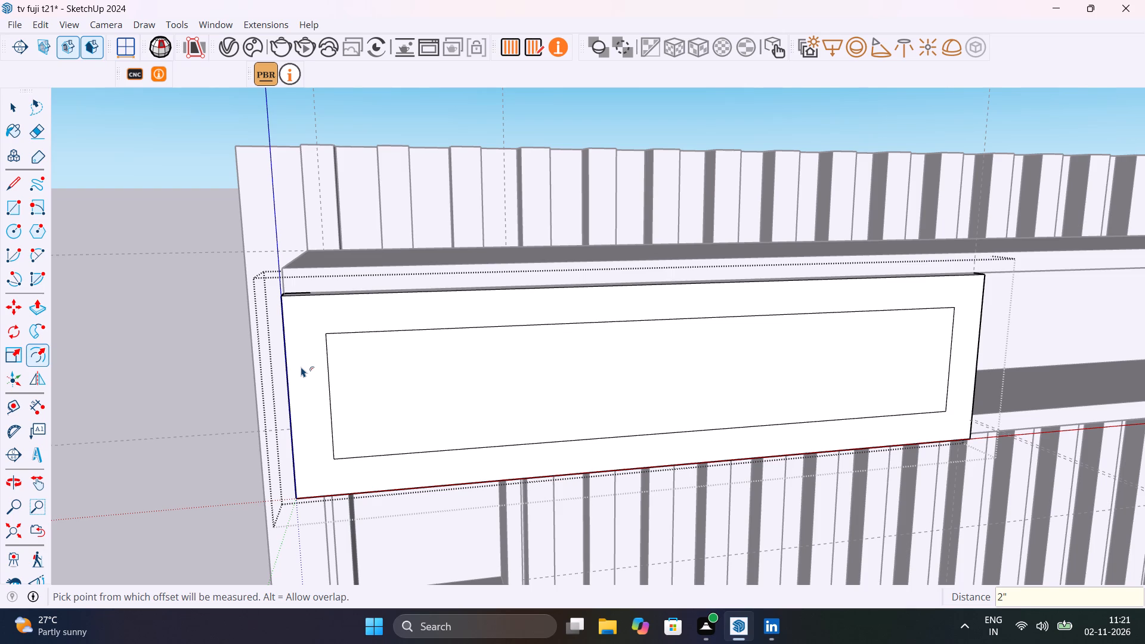
pyautogui.press('space')
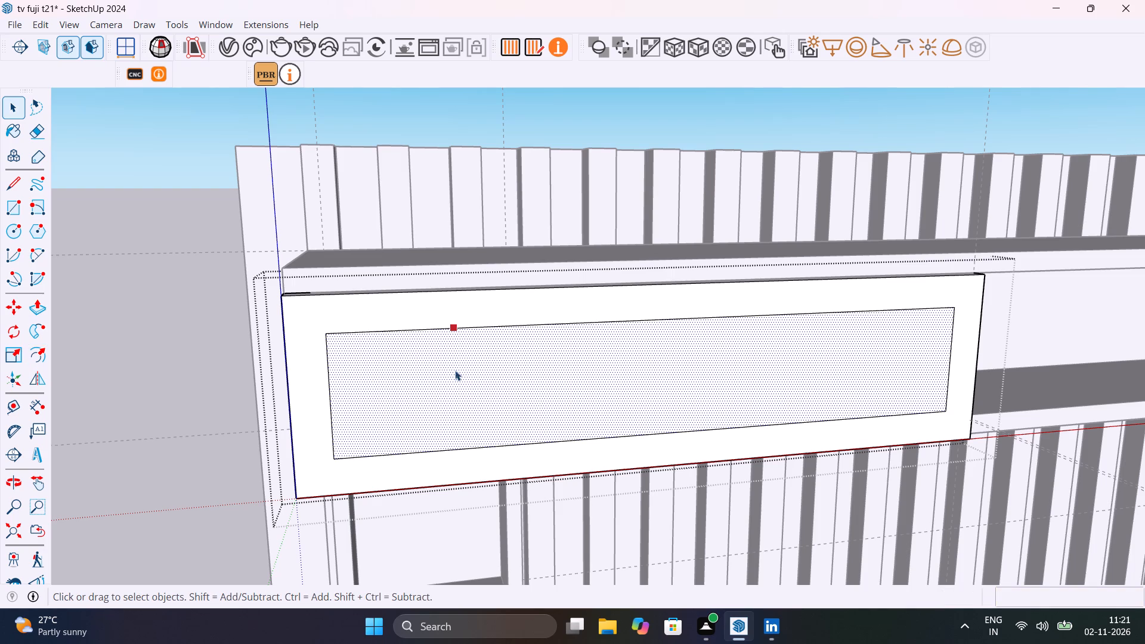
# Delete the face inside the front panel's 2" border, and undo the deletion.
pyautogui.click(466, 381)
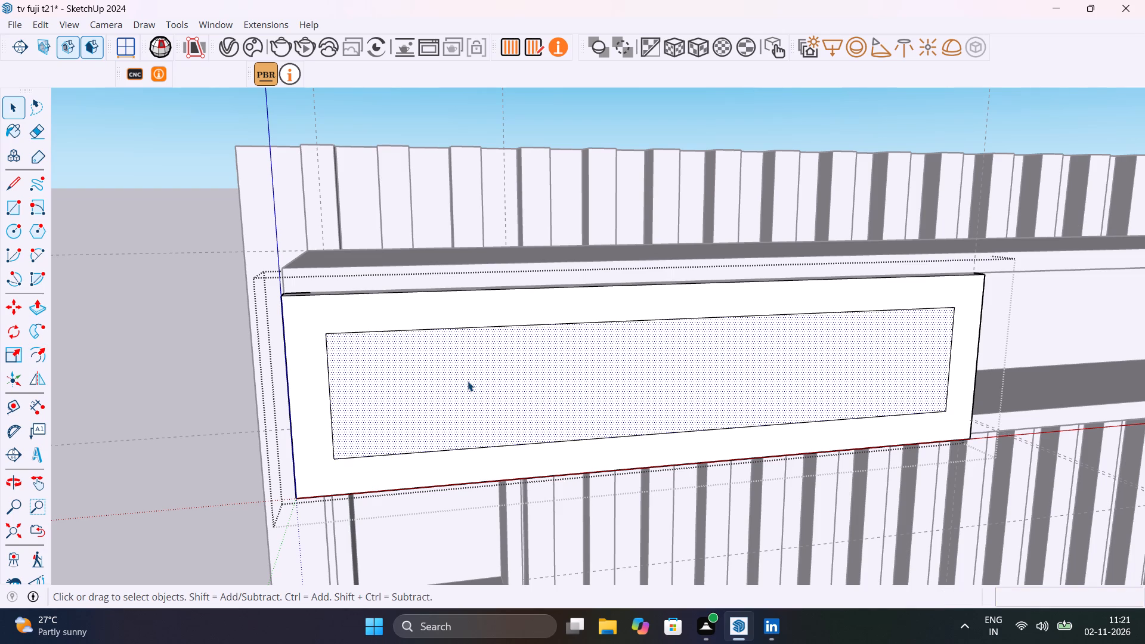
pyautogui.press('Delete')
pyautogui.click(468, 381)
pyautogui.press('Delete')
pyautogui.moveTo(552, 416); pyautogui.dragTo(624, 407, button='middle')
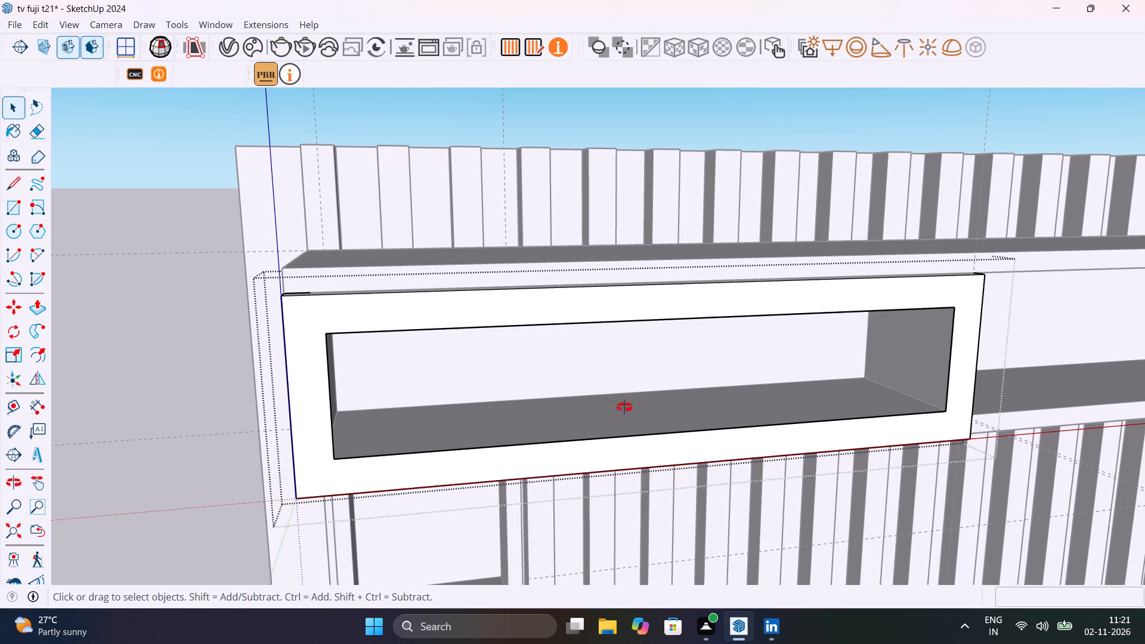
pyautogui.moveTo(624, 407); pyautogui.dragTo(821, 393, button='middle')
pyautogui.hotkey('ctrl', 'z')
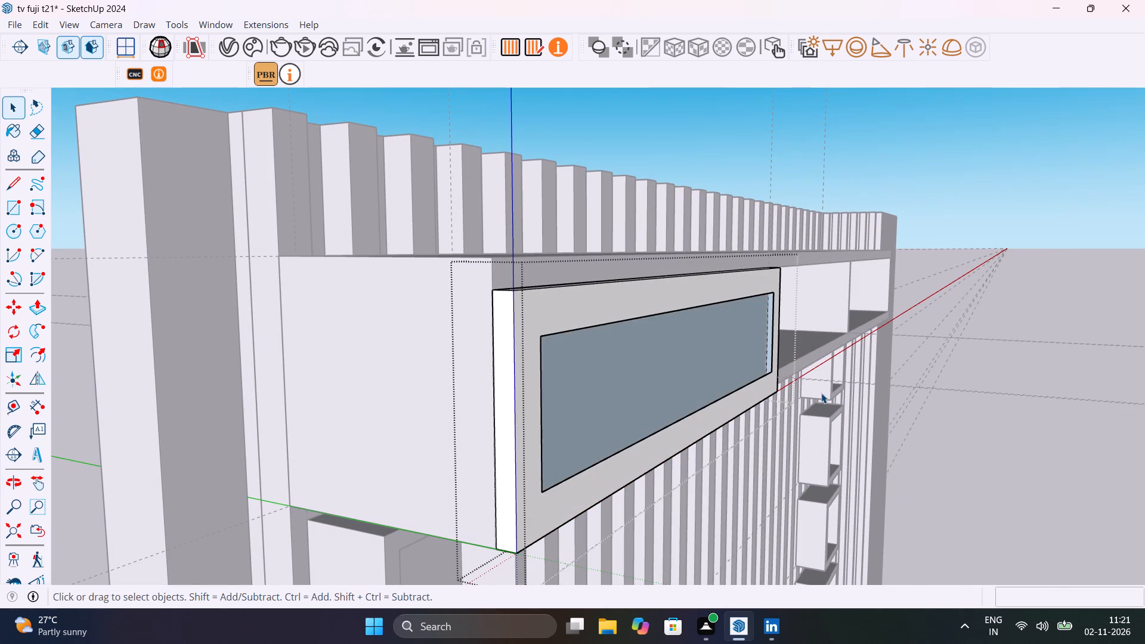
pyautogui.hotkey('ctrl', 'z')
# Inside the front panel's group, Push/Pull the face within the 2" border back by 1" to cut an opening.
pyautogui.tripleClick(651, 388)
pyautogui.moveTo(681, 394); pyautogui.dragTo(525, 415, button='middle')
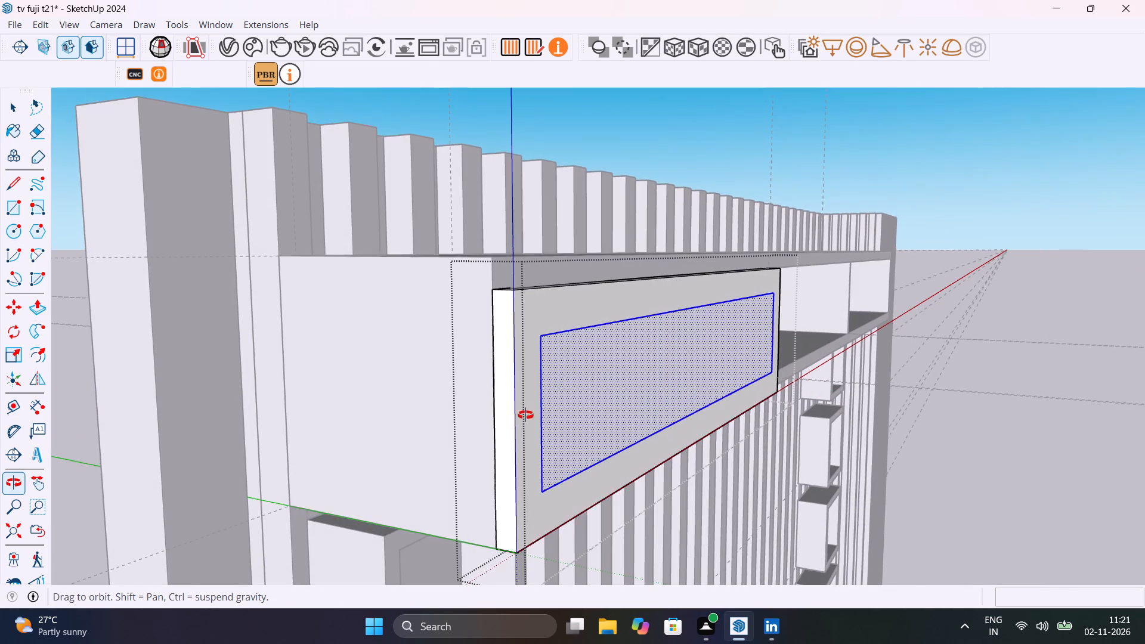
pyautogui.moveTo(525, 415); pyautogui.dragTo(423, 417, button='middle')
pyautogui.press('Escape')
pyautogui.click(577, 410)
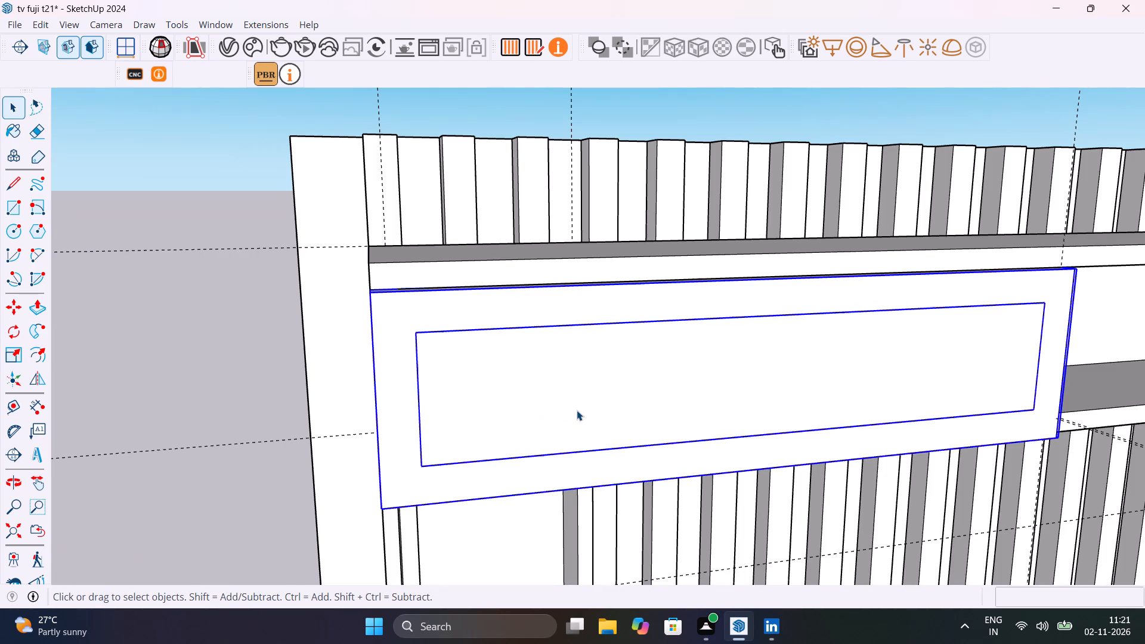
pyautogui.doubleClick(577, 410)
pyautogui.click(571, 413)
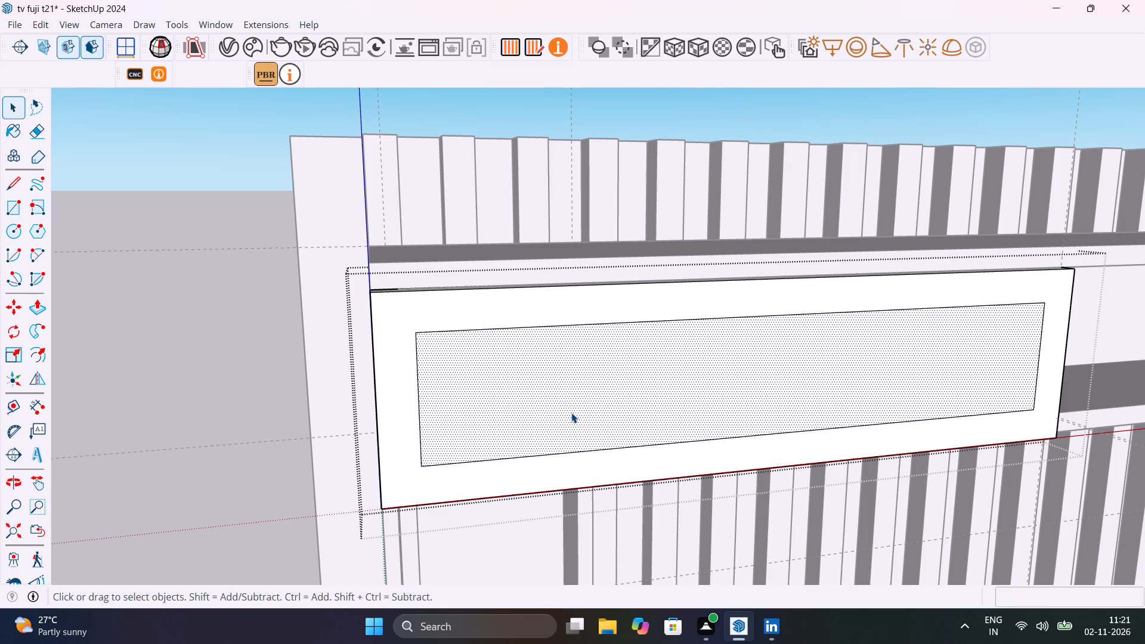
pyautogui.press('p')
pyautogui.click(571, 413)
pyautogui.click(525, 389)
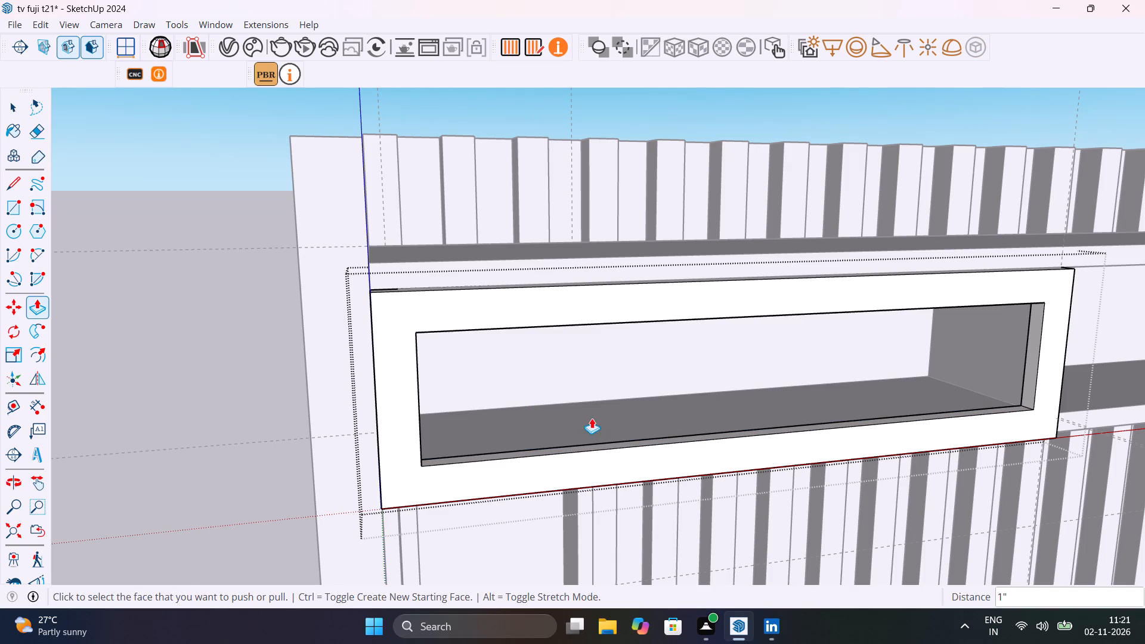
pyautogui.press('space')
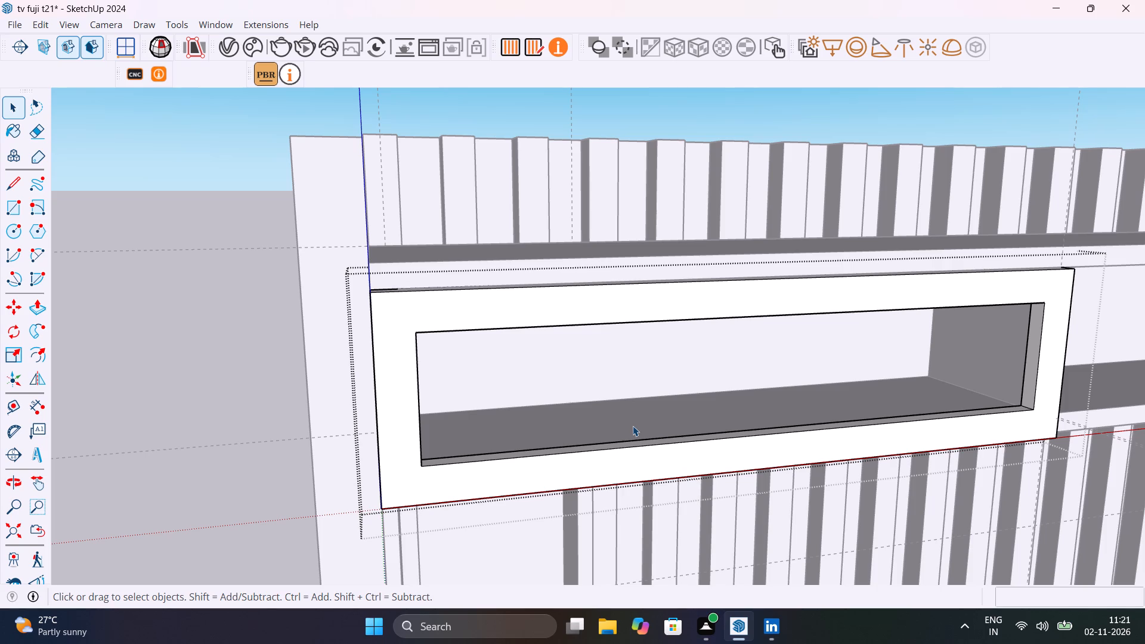
# Undo the panel's cut-out and its 2" outline offset.
pyautogui.moveTo(844, 422); pyautogui.dragTo(919, 361, button='middle')
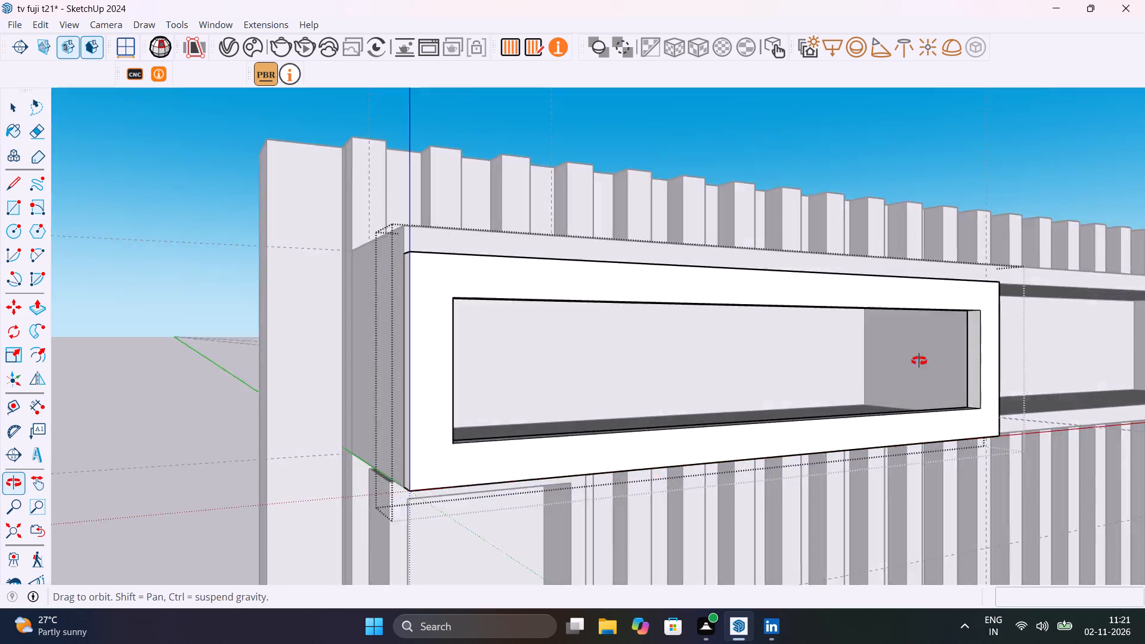
pyautogui.moveTo(919, 361); pyautogui.dragTo(925, 422, button='middle')
pyautogui.hotkey('ctrl', 'z')
pyautogui.hotkey('ctrl', 'z')
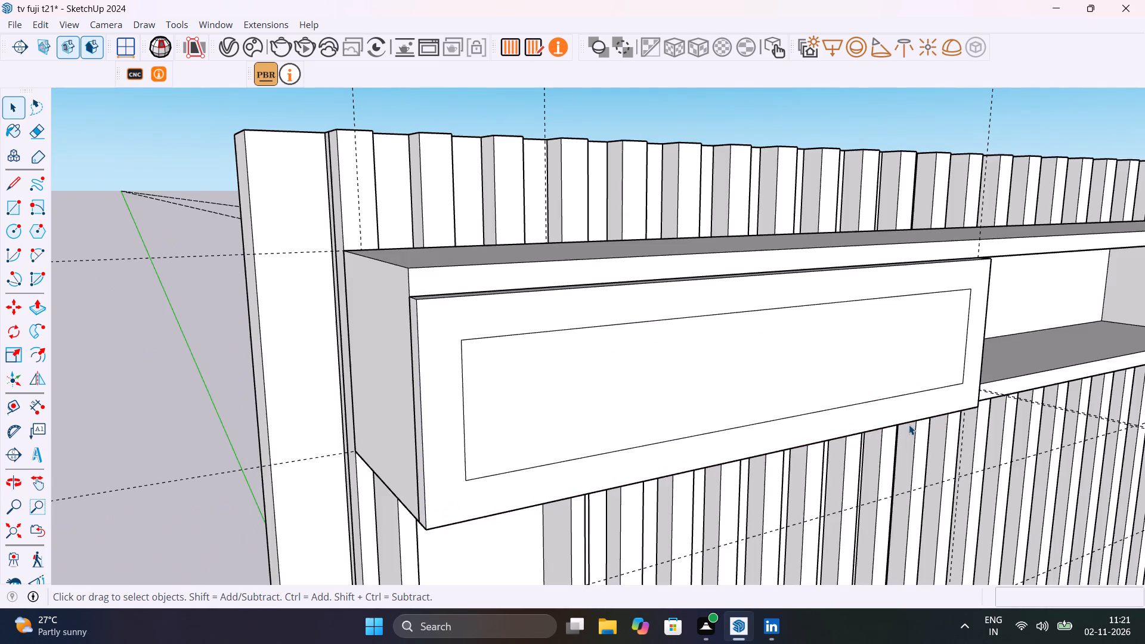
pyautogui.hotkey('ctrl', 'z')
pyautogui.hotkey('ctrl', 'z')
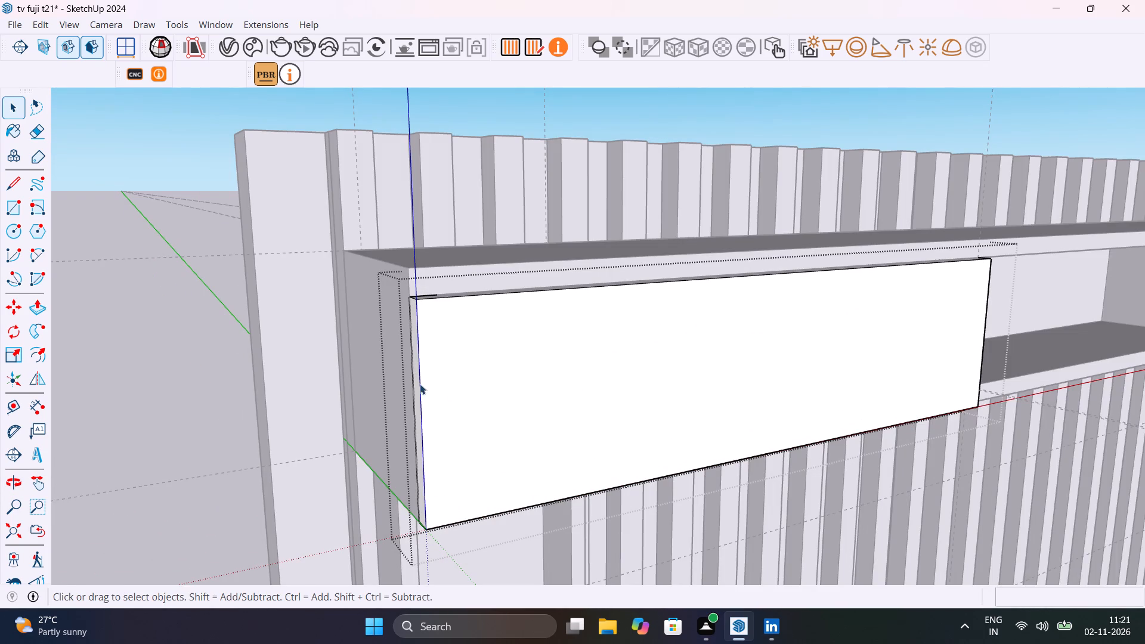
# Offset the front panel's face outline inward by 1".
pyautogui.click(420, 385)
pyautogui.click(478, 380)
pyautogui.press('f')
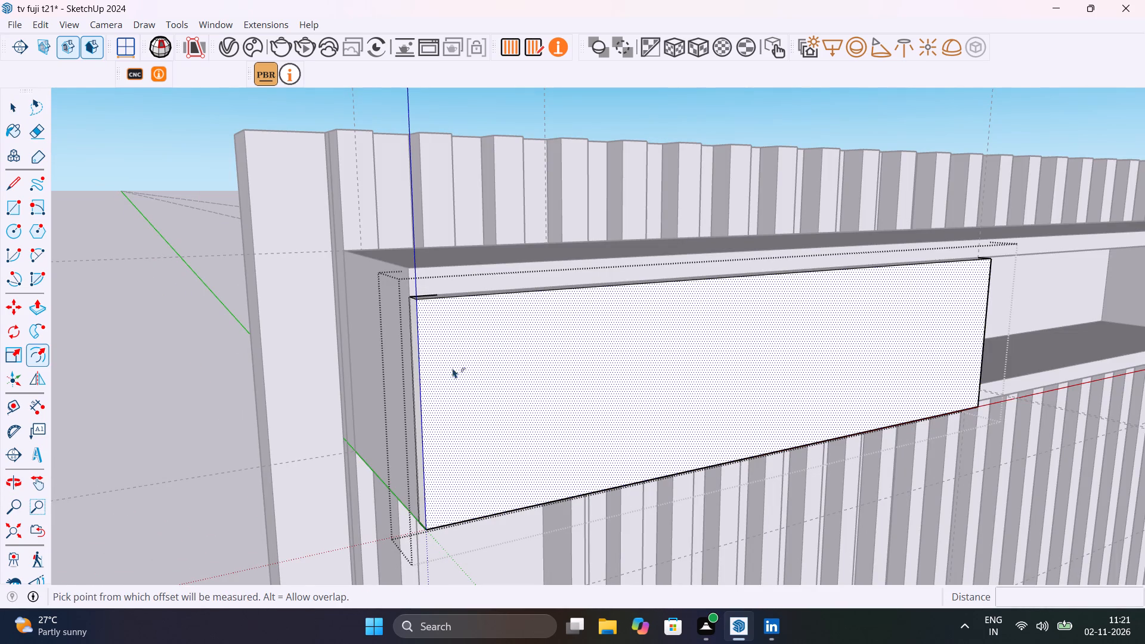
pyautogui.moveTo(444, 363); pyautogui.dragTo(432, 361)
pyautogui.press('1')
pyautogui.hotkey('shift', '"')
pyautogui.press('Return')
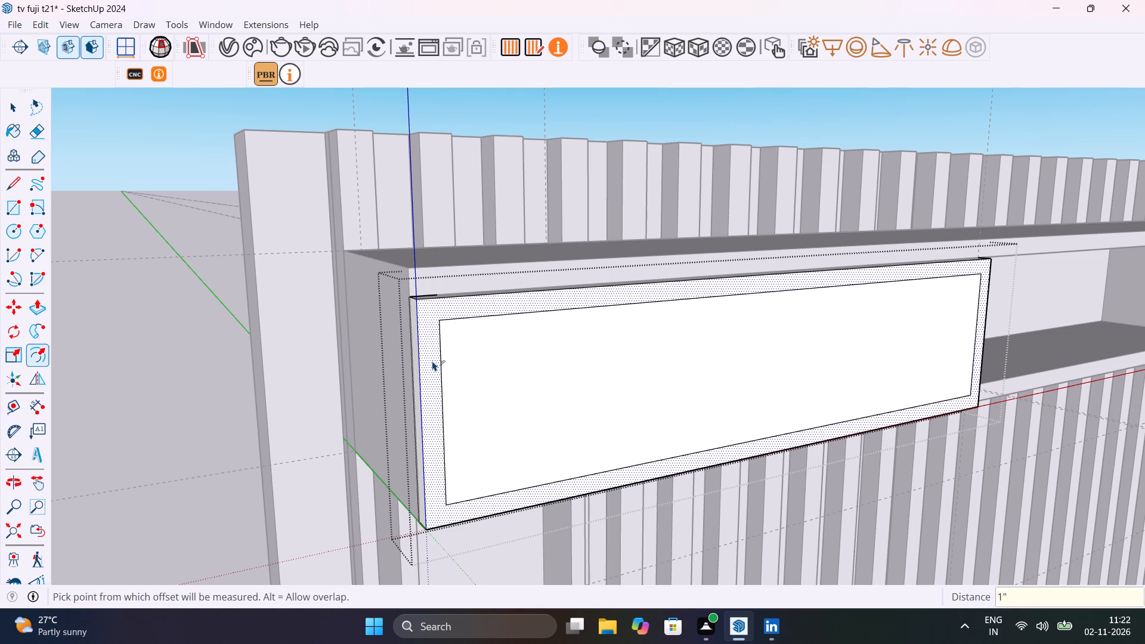
pyautogui.press('space')
# Push/Pull the face inside the 1" border back by 1" to open up the frame.
pyautogui.click(512, 364)
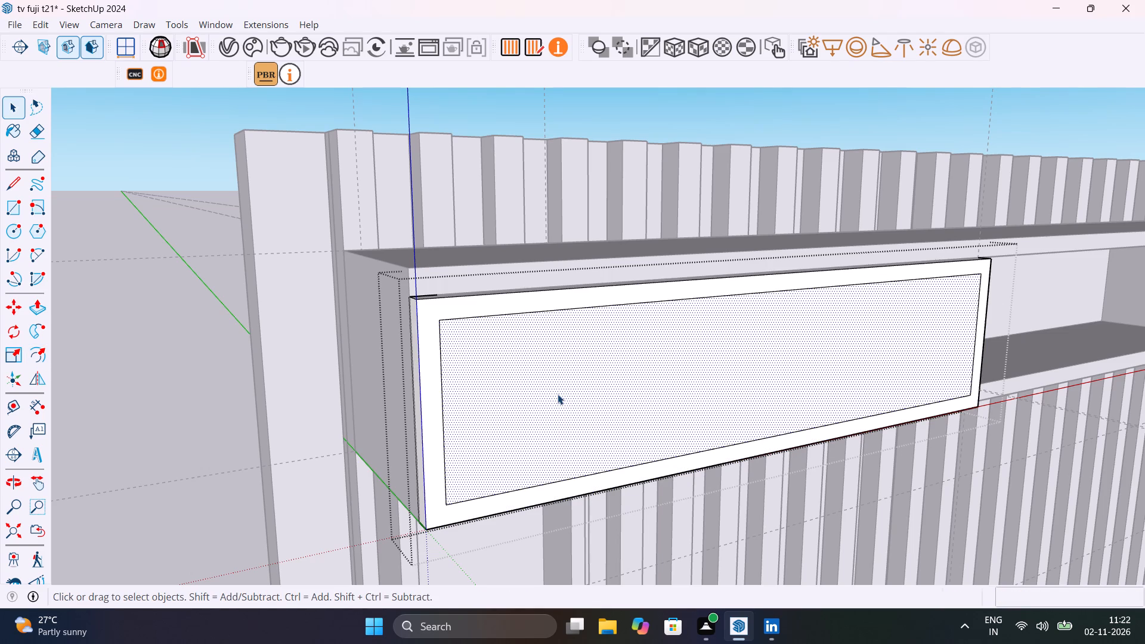
pyautogui.press('p')
pyautogui.click(558, 394)
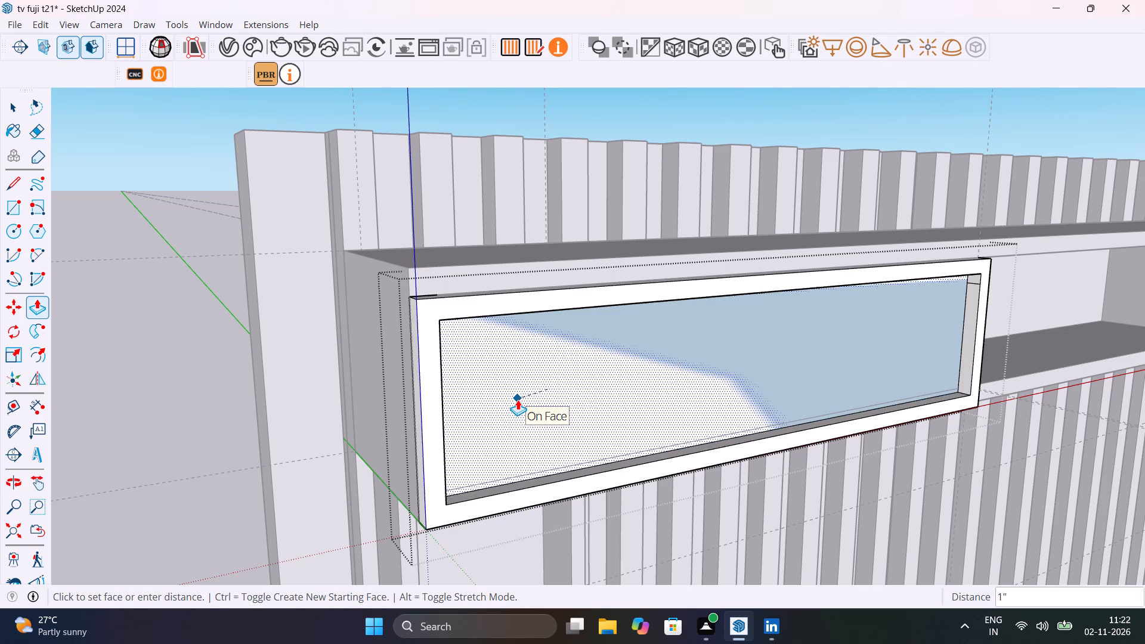
pyautogui.click(518, 400)
pyautogui.press('space')
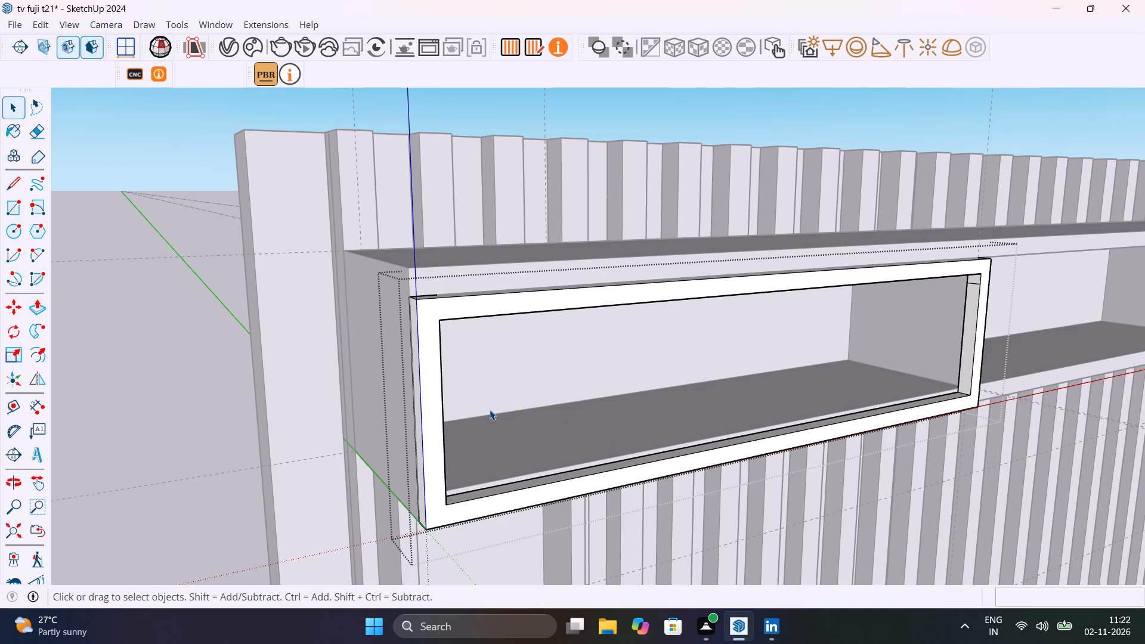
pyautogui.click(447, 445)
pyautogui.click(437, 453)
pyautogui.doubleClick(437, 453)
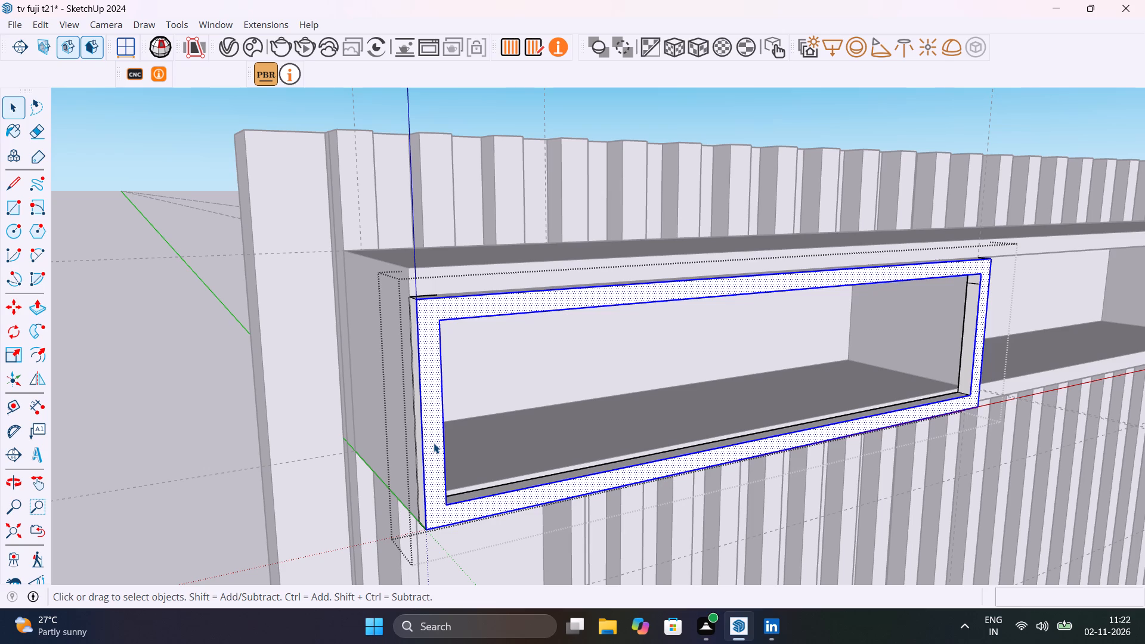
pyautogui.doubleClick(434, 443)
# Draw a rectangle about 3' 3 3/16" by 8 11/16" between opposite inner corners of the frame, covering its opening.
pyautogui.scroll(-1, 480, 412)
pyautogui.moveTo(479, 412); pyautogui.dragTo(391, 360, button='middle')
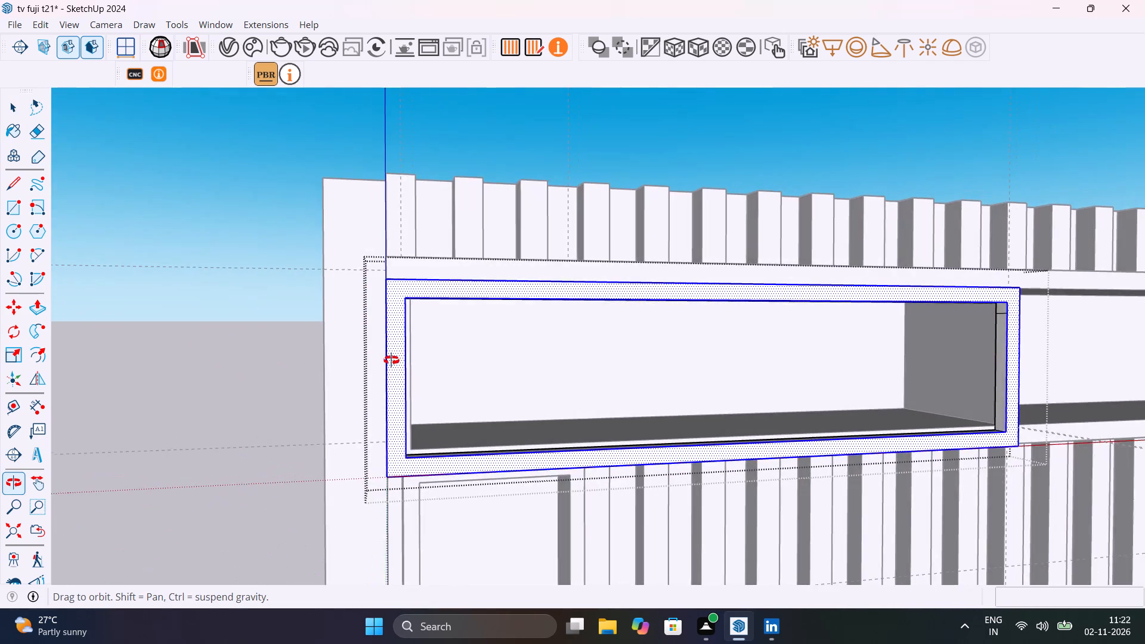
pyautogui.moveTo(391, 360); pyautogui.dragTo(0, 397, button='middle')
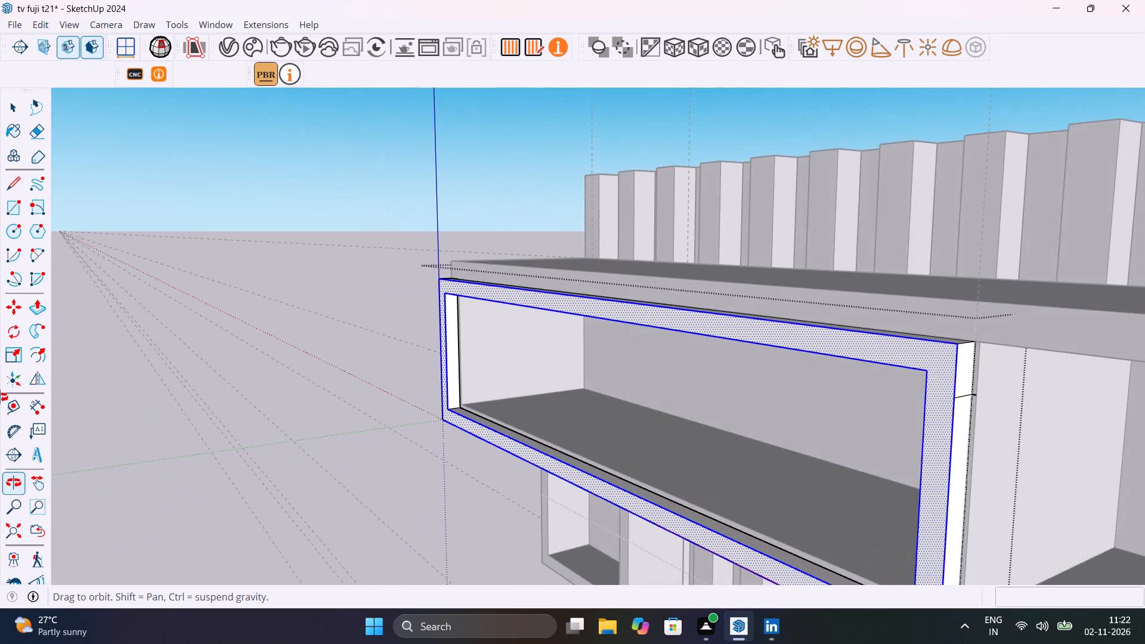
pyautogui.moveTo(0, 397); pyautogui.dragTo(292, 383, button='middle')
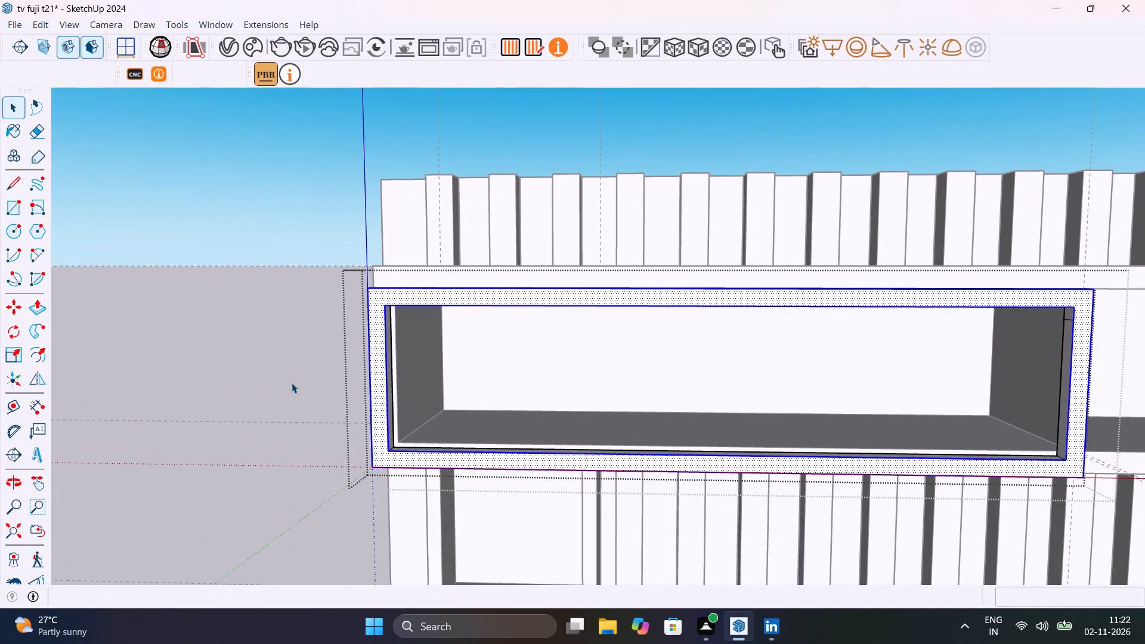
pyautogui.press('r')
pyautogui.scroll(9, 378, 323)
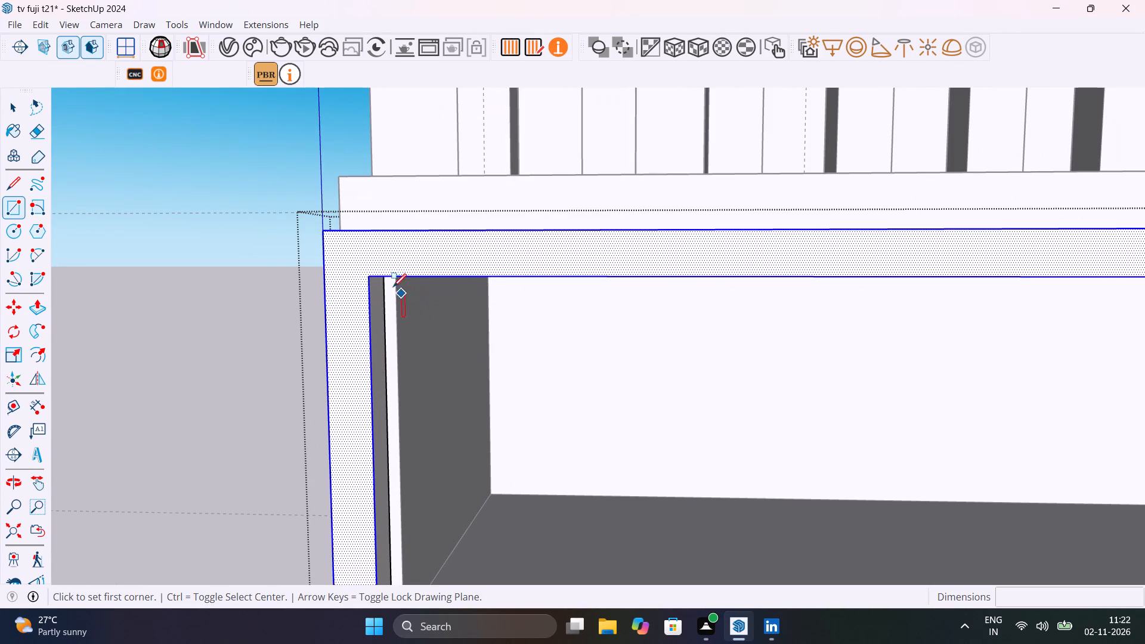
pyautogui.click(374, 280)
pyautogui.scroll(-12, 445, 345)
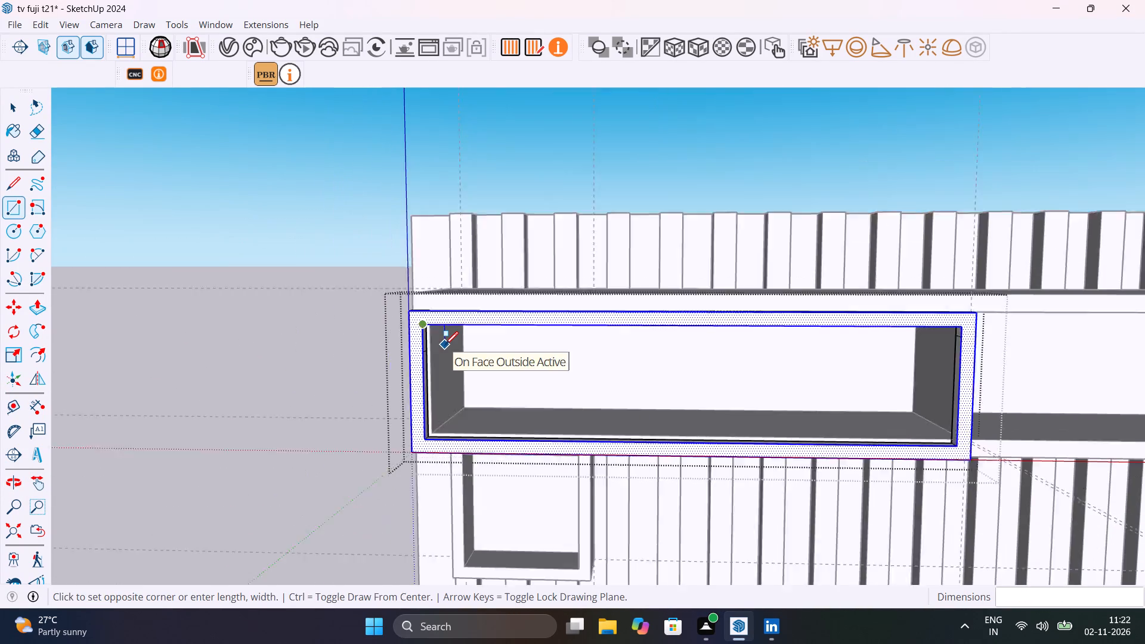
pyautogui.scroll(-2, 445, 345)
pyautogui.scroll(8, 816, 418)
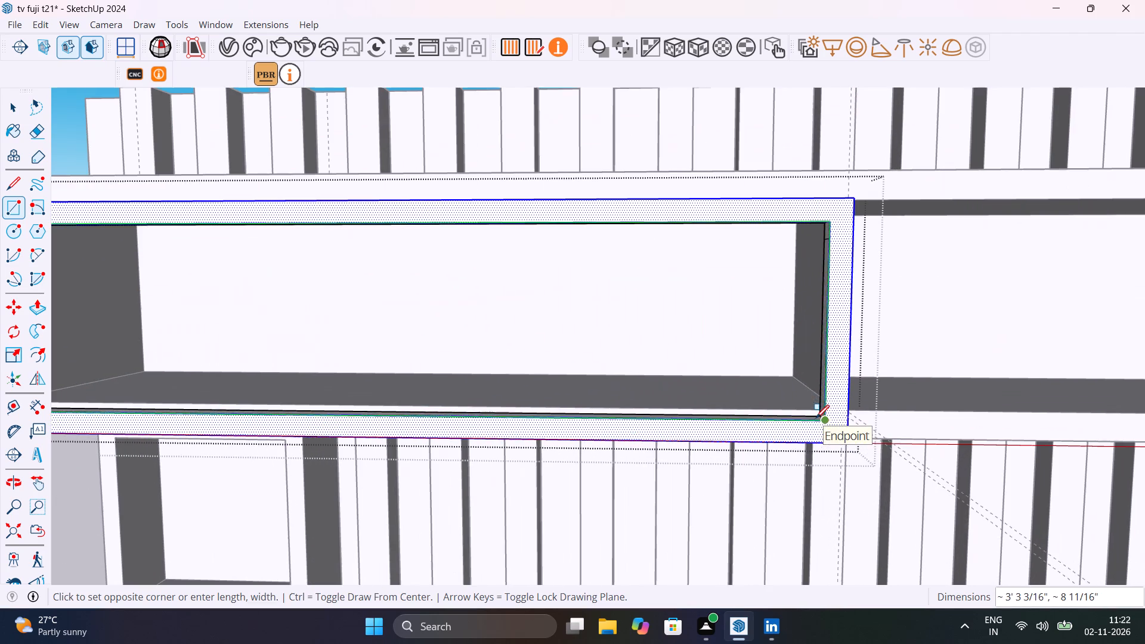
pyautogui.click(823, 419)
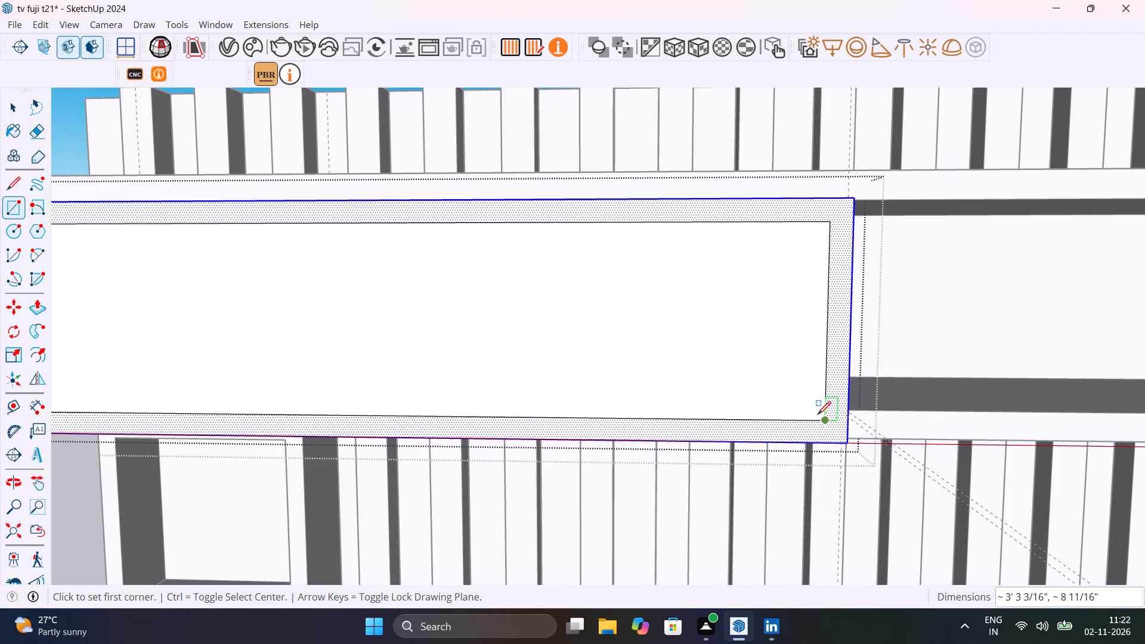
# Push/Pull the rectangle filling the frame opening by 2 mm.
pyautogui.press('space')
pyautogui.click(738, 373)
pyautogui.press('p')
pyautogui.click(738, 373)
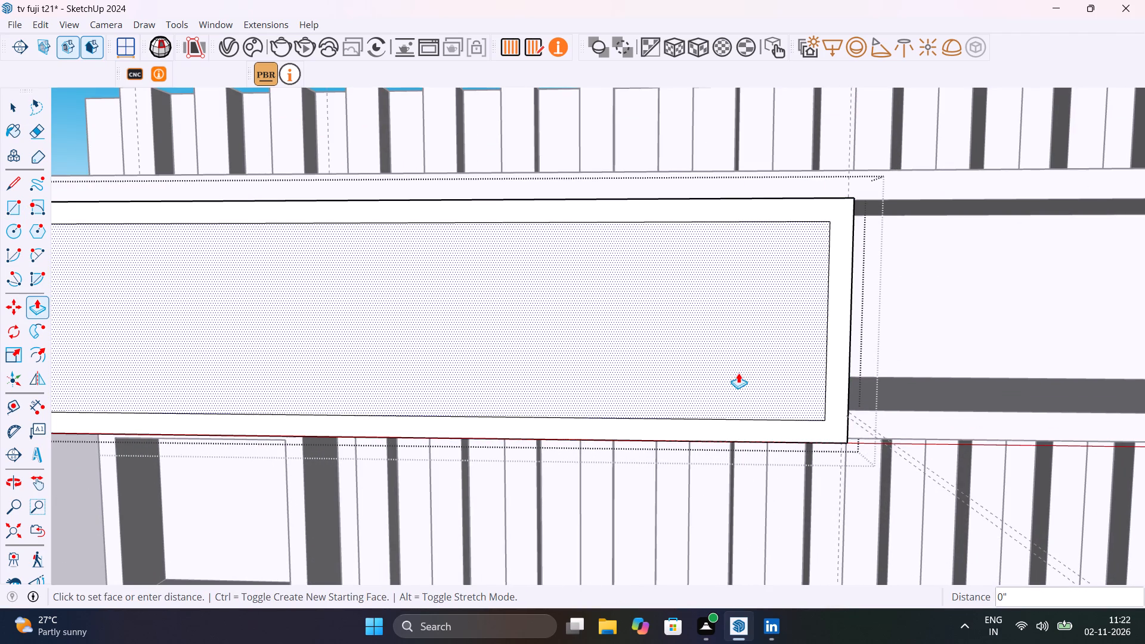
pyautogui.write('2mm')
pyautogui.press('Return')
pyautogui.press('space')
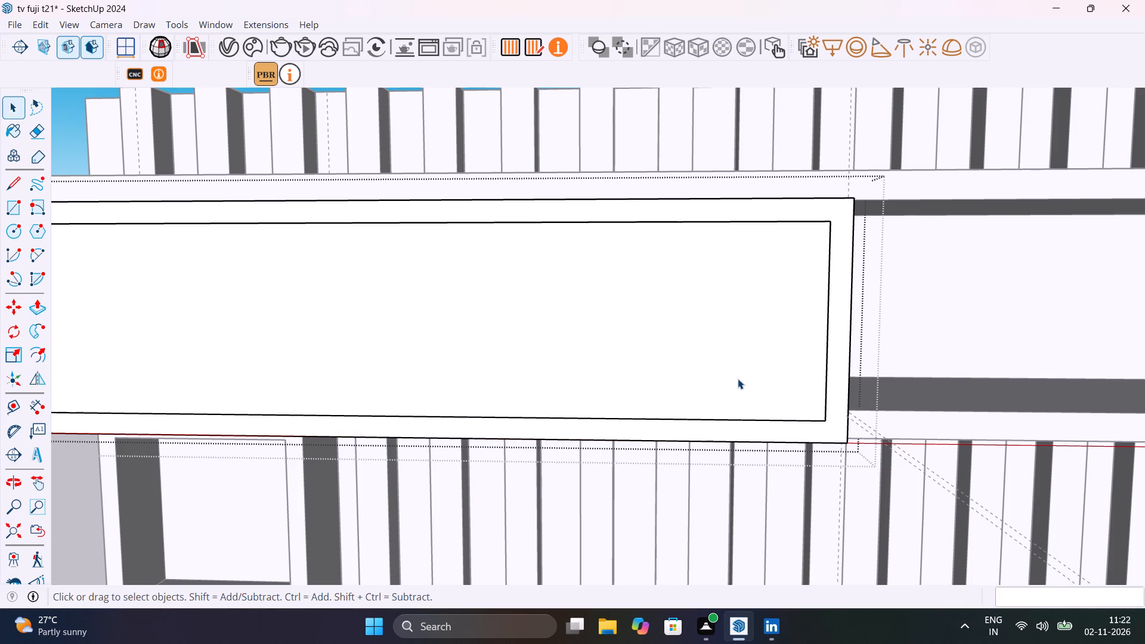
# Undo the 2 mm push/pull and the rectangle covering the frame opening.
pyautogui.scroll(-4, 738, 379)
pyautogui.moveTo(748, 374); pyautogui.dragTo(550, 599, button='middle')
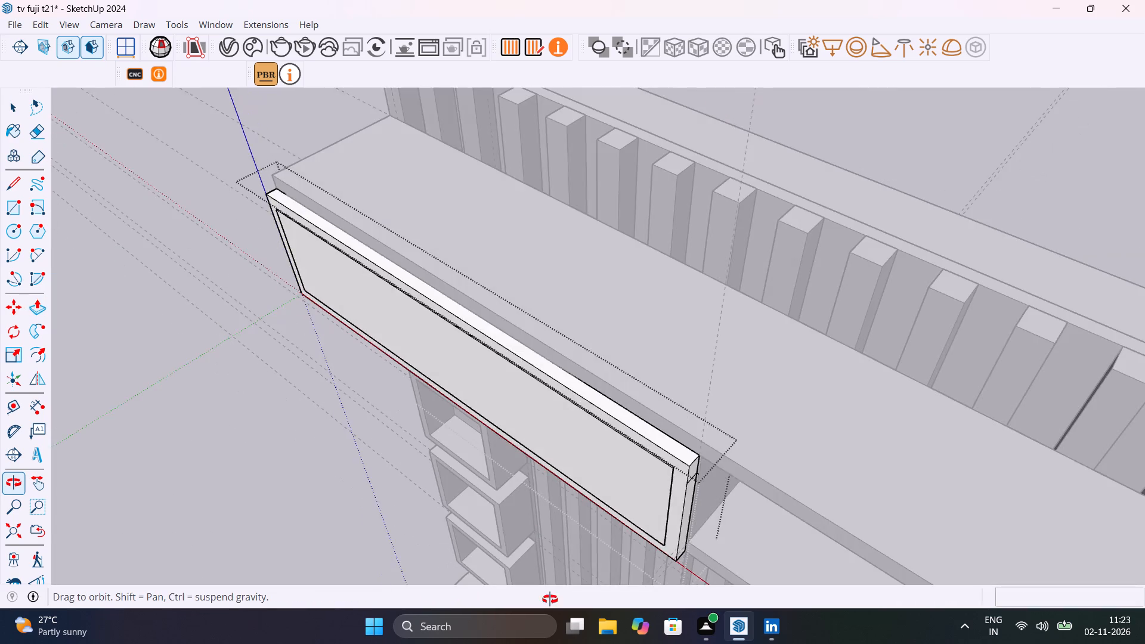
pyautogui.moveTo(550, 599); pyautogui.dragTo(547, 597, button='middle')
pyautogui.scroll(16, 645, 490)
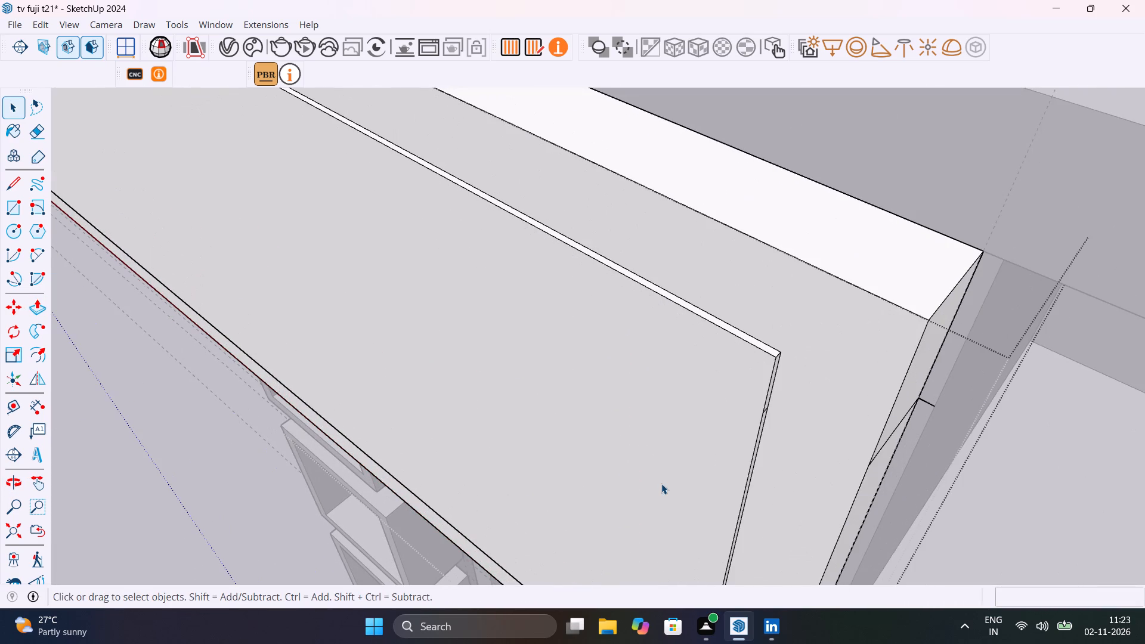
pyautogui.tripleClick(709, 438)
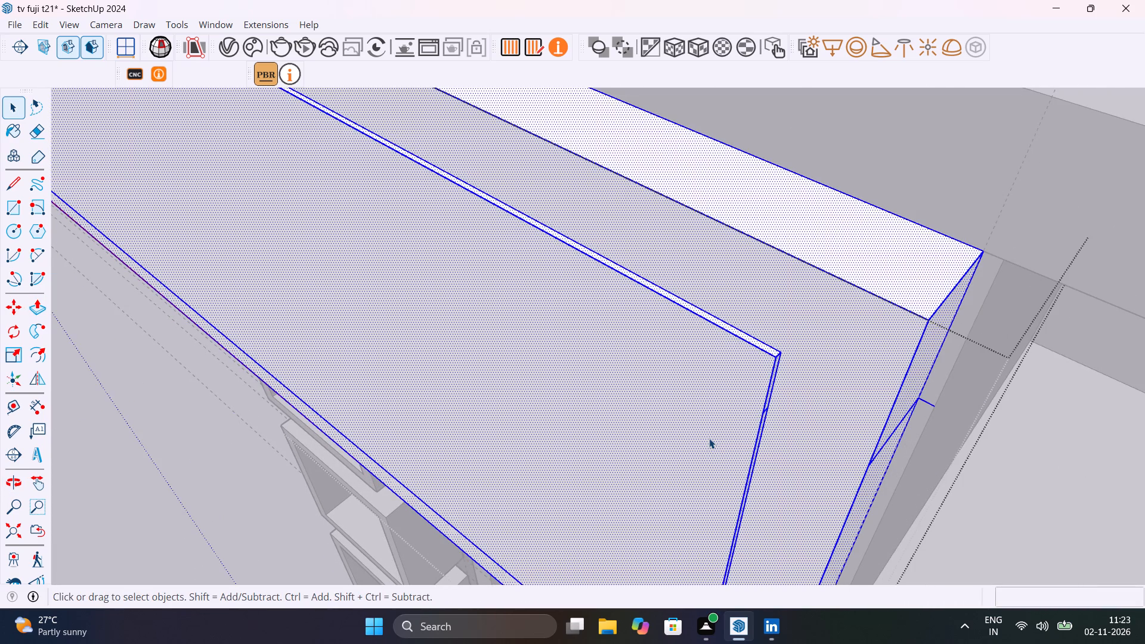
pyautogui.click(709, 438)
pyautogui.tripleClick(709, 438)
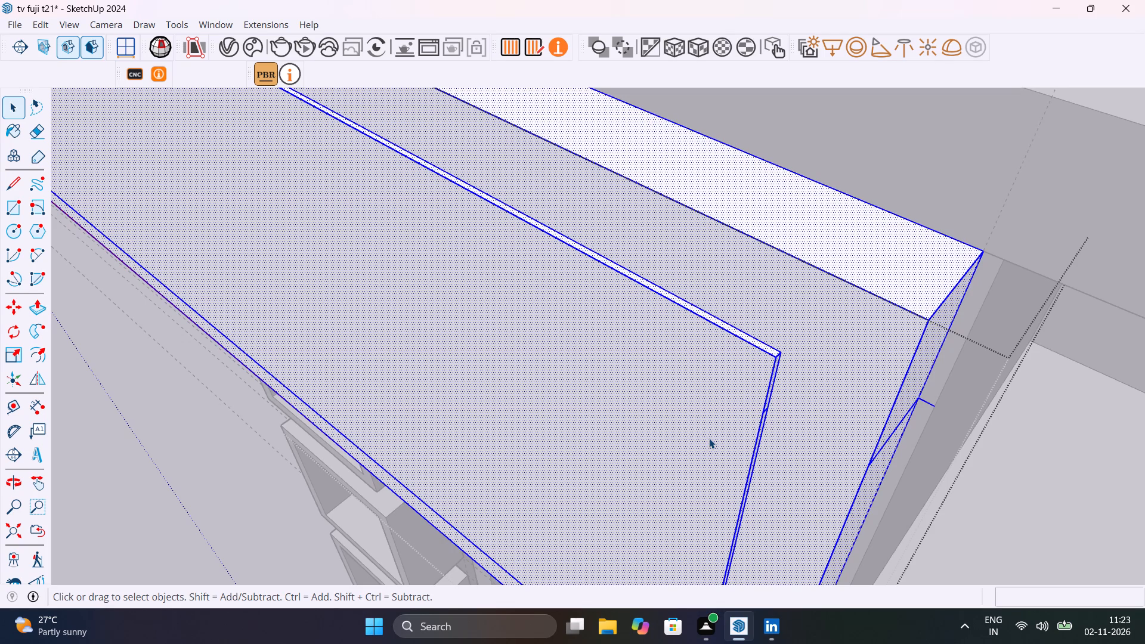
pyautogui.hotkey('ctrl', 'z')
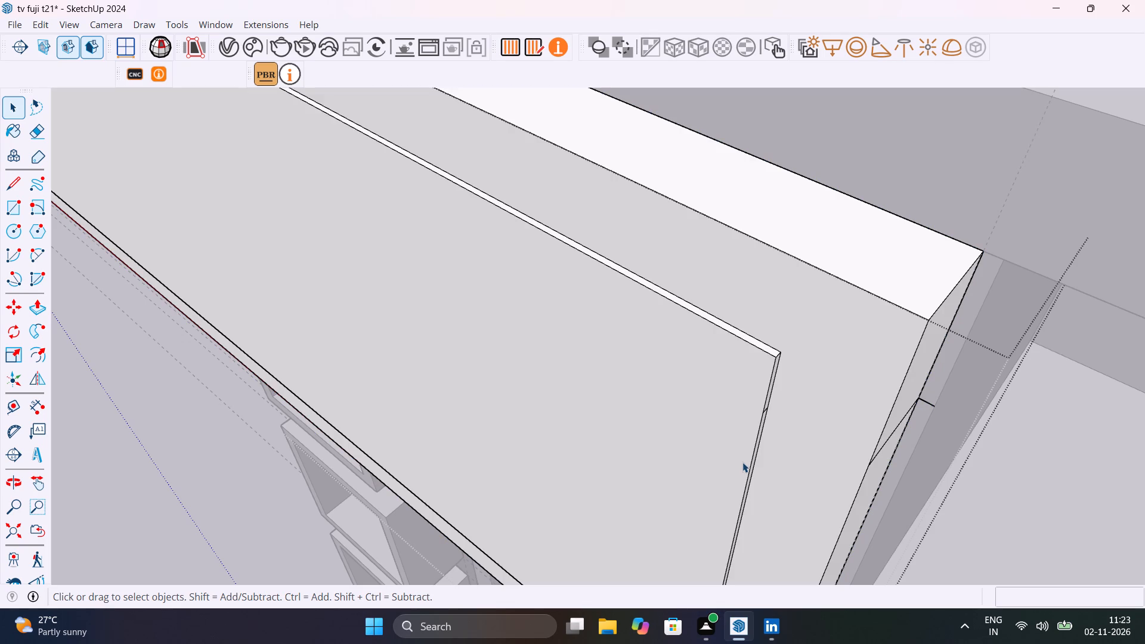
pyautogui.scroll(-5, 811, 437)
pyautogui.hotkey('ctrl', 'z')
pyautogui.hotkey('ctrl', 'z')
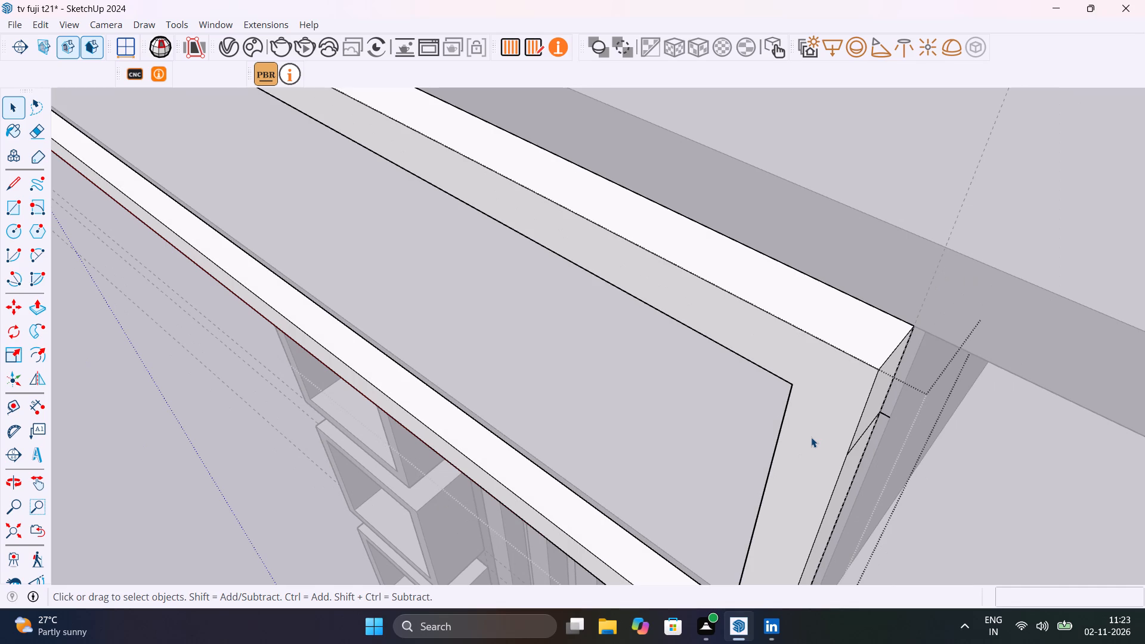
# Group all the geometry of the first compartment's open front frame.
pyautogui.tripleClick(811, 437)
pyautogui.rightClick(811, 437)
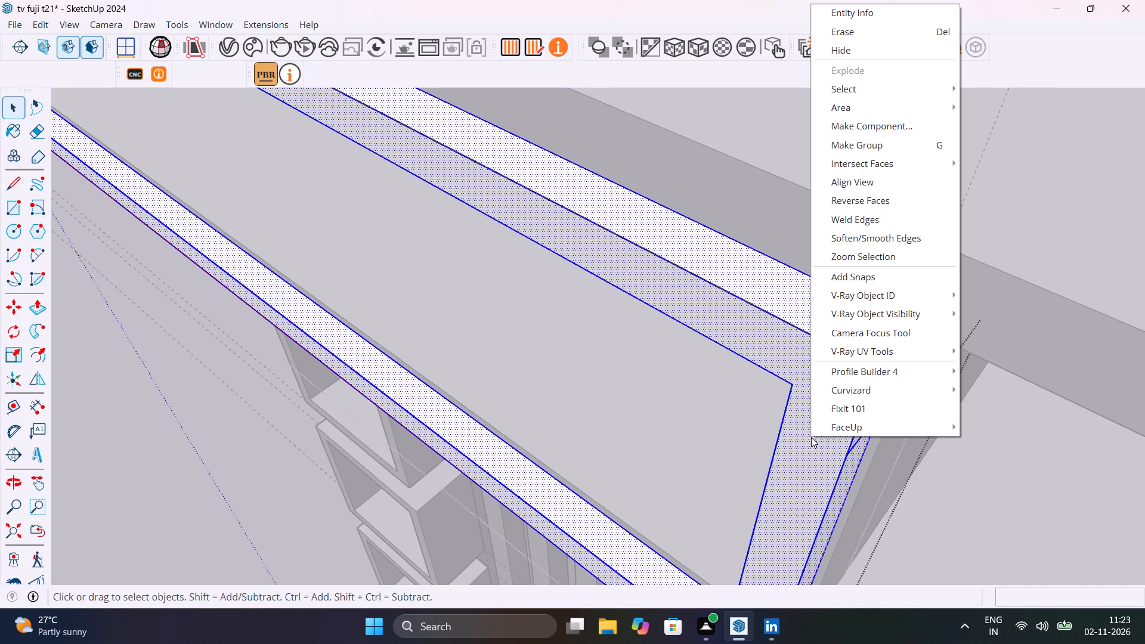
pyautogui.click(861, 147)
pyautogui.scroll(-8, 836, 328)
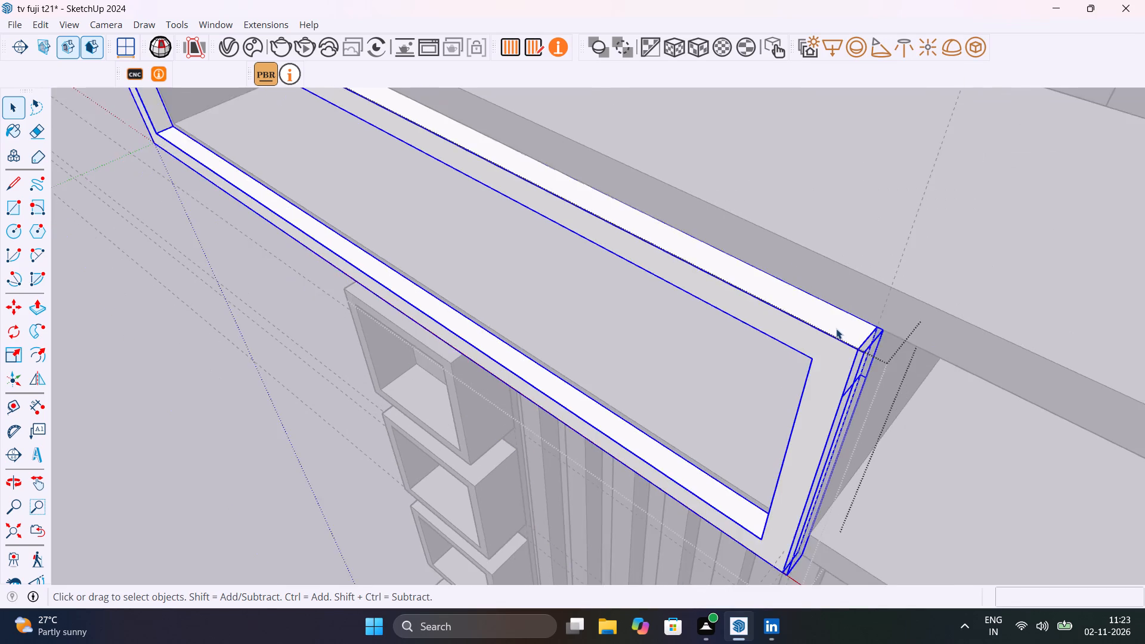
# Draw a rectangle about 3' 3 3/16" by 8 11/16" between opposite inner corners of the grouped frame, covering its opening.
pyautogui.scroll(-3, 836, 329)
pyautogui.moveTo(839, 358); pyautogui.dragTo(1144, 383, button='middle')
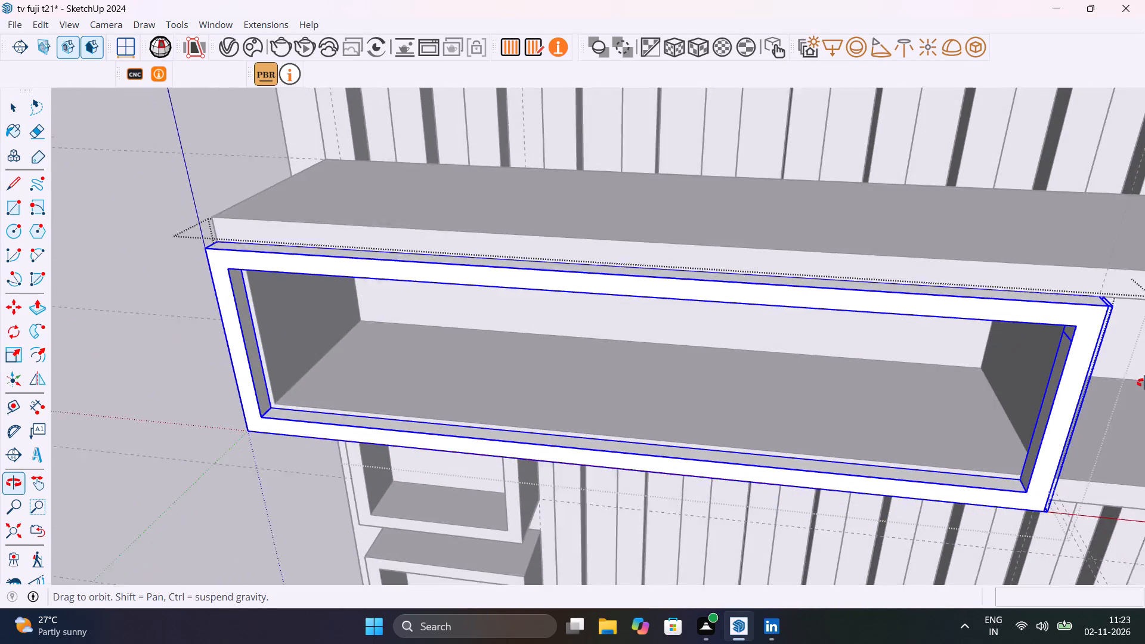
pyautogui.moveTo(1144, 383); pyautogui.dragTo(1144, 364, button='middle')
pyautogui.moveTo(352, 312); pyautogui.dragTo(380, 281, button='middle')
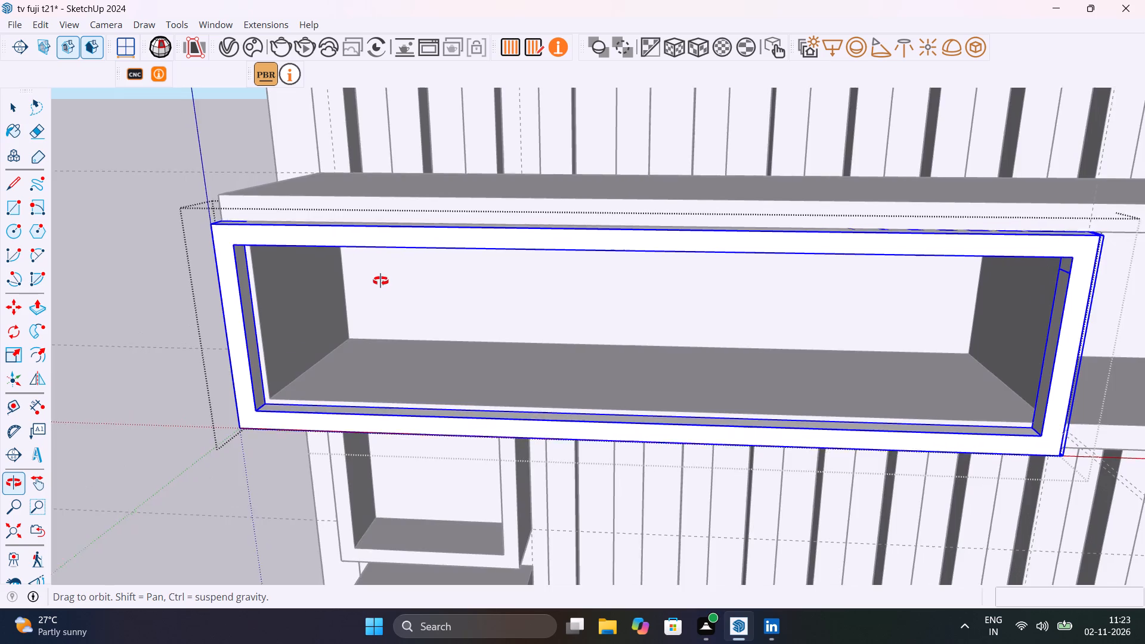
pyautogui.moveTo(380, 281); pyautogui.dragTo(413, 259, button='middle')
pyautogui.scroll(1, 413, 259)
pyautogui.press('r')
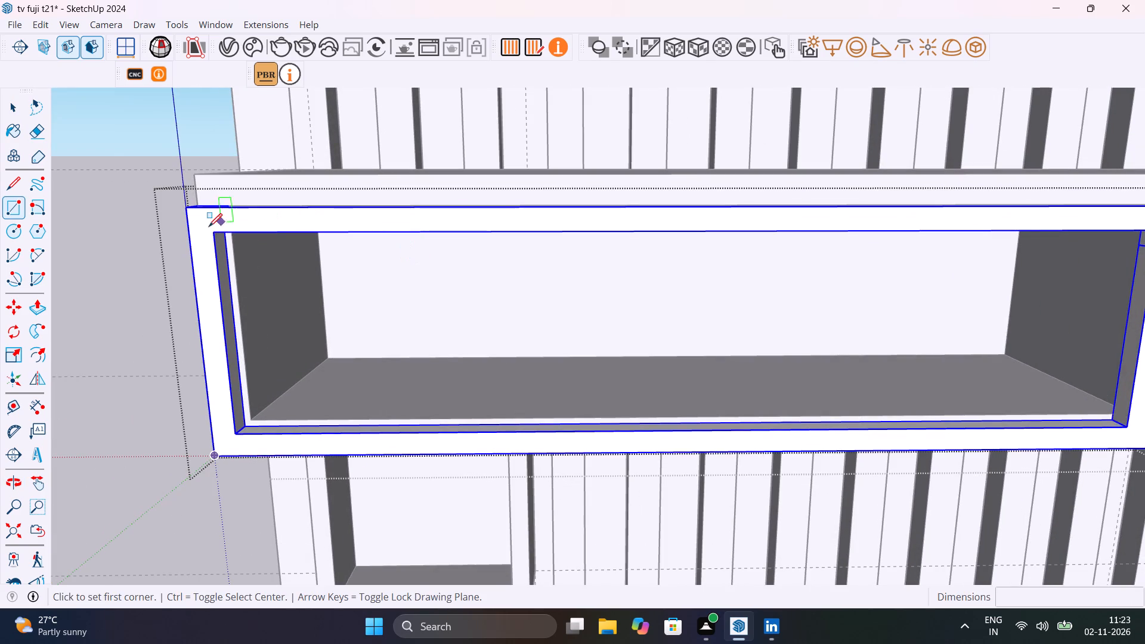
pyautogui.click(215, 230)
pyautogui.scroll(-3, 661, 404)
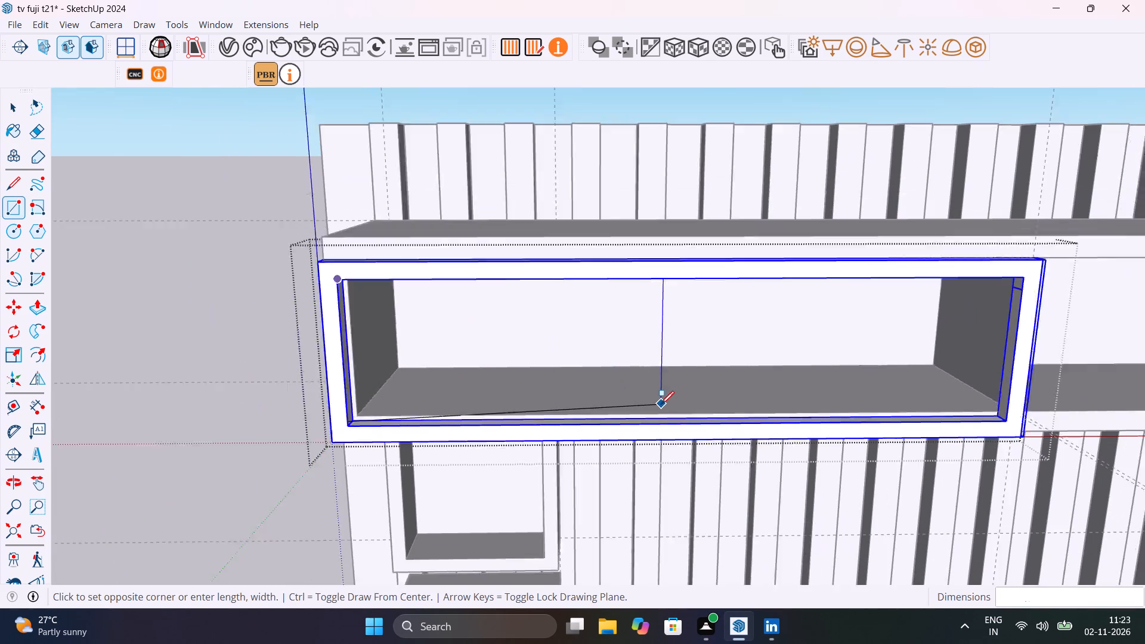
pyautogui.scroll(-2, 661, 404)
pyautogui.click(944, 416)
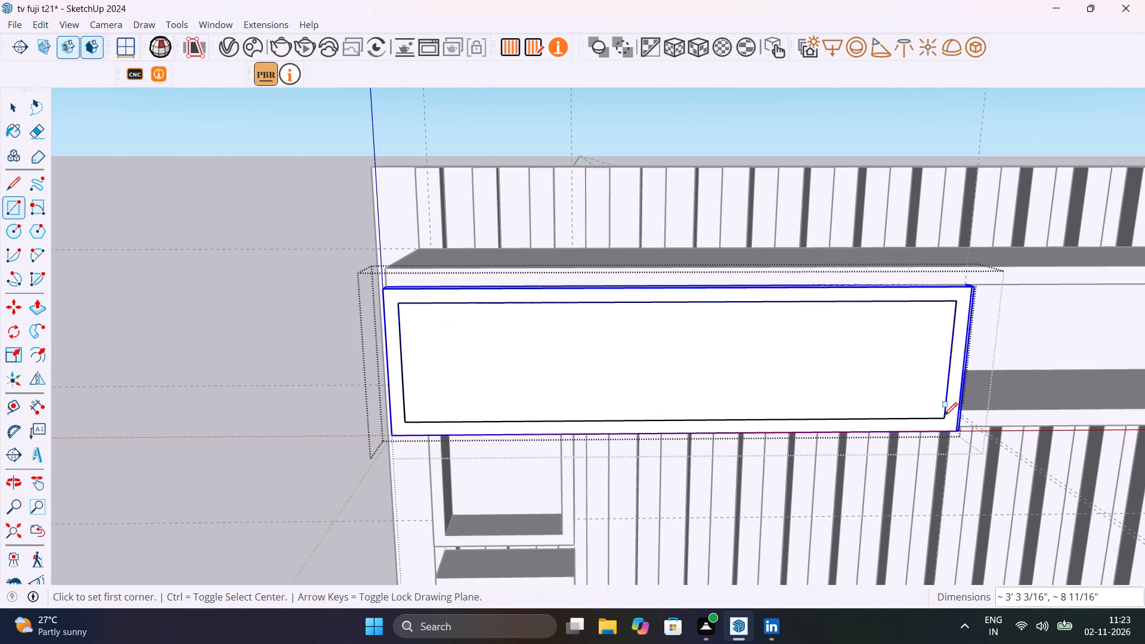
pyautogui.press('space')
# Push/Pull the rectangle filling the frame opening by 2 mm.
pyautogui.click(797, 375)
pyautogui.moveTo(797, 374); pyautogui.dragTo(771, 423, button='middle')
pyautogui.press('p')
pyautogui.click(788, 392)
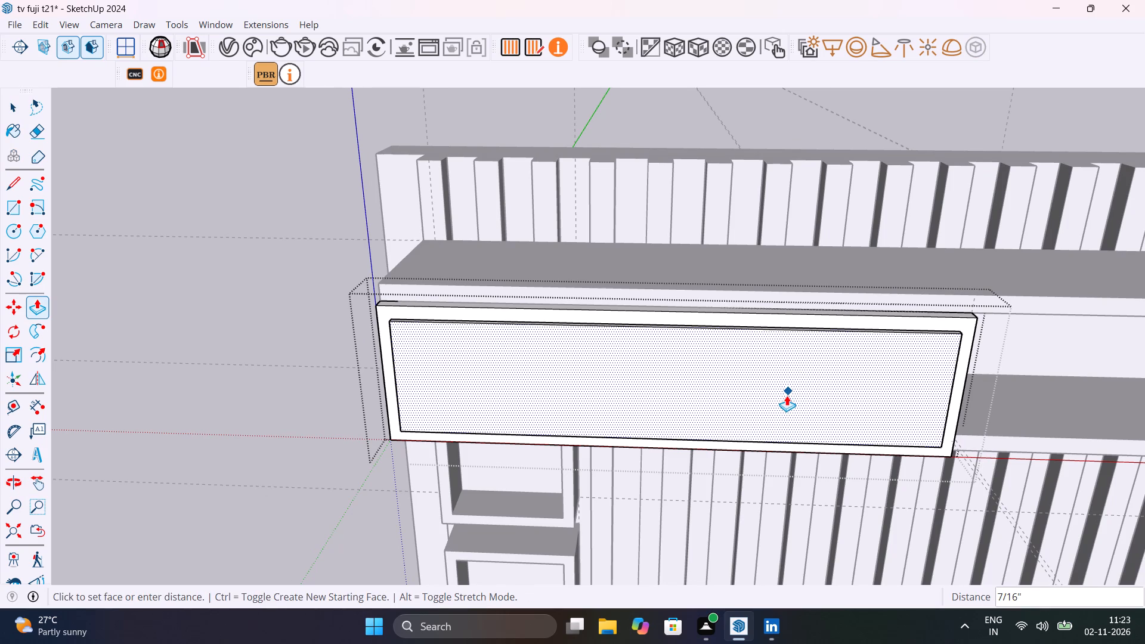
pyautogui.write('2mm')
pyautogui.press('Return')
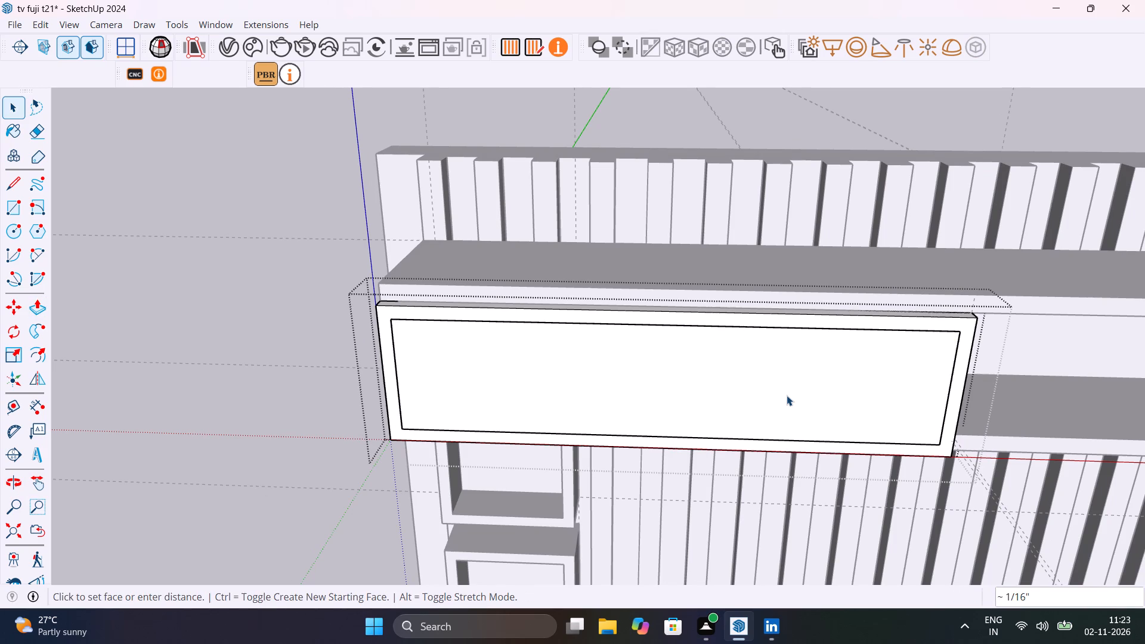
pyautogui.press('space')
# Group all the geometry of the 2 mm panel inside the first compartment's frame.
pyautogui.doubleClick(787, 395)
pyautogui.click(787, 395)
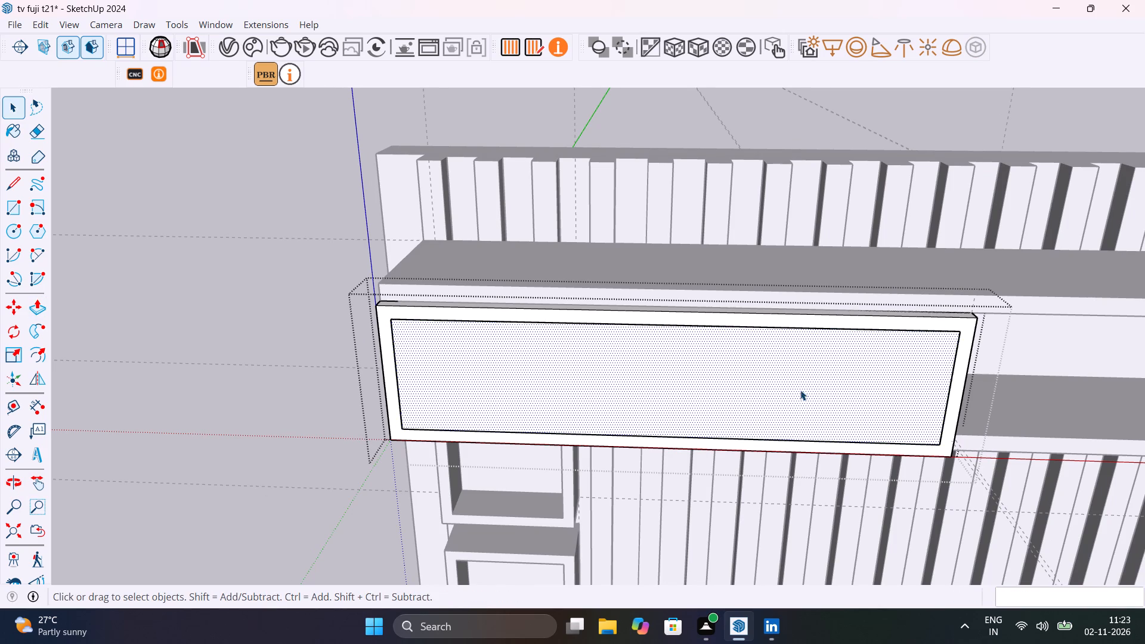
pyautogui.scroll(12, 952, 348)
pyautogui.moveTo(699, 402); pyautogui.dragTo(523, 497, button='middle')
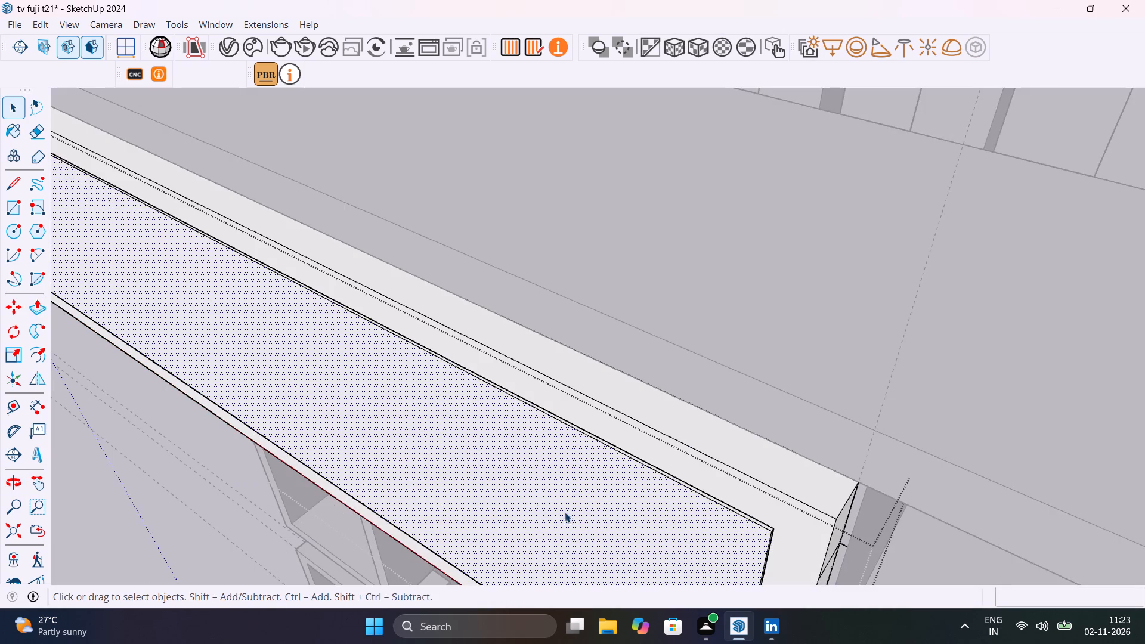
pyautogui.tripleClick(666, 510)
pyautogui.rightClick(666, 510)
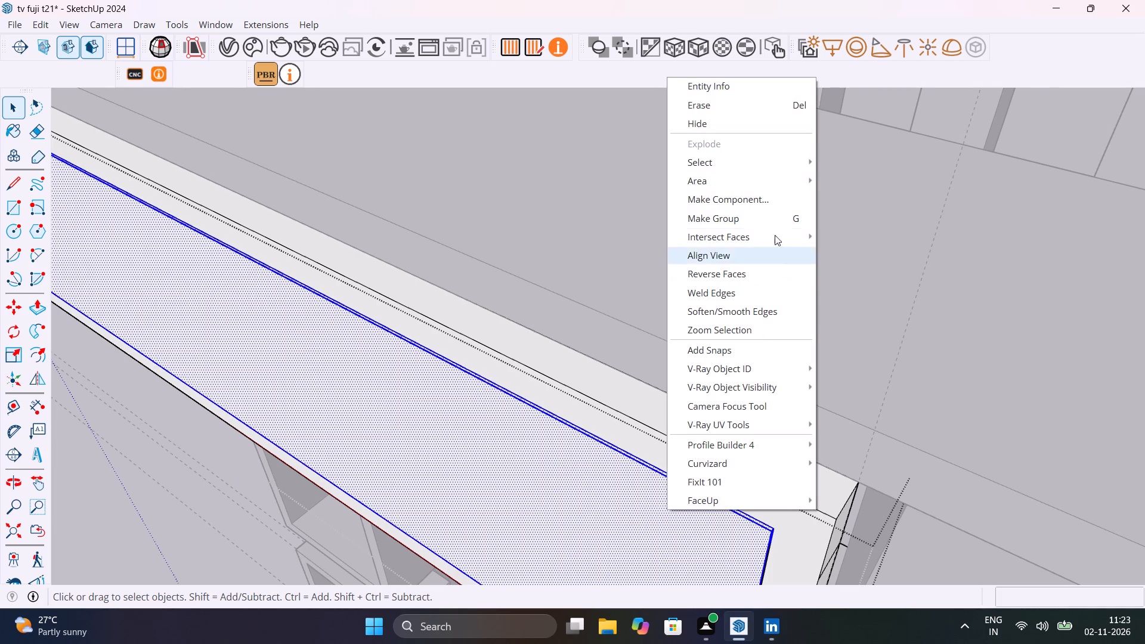
pyautogui.click(759, 215)
# Move the panel group about 9/16" back into the frame's depth, starting from its lower corner.
pyautogui.scroll(-13, 653, 380)
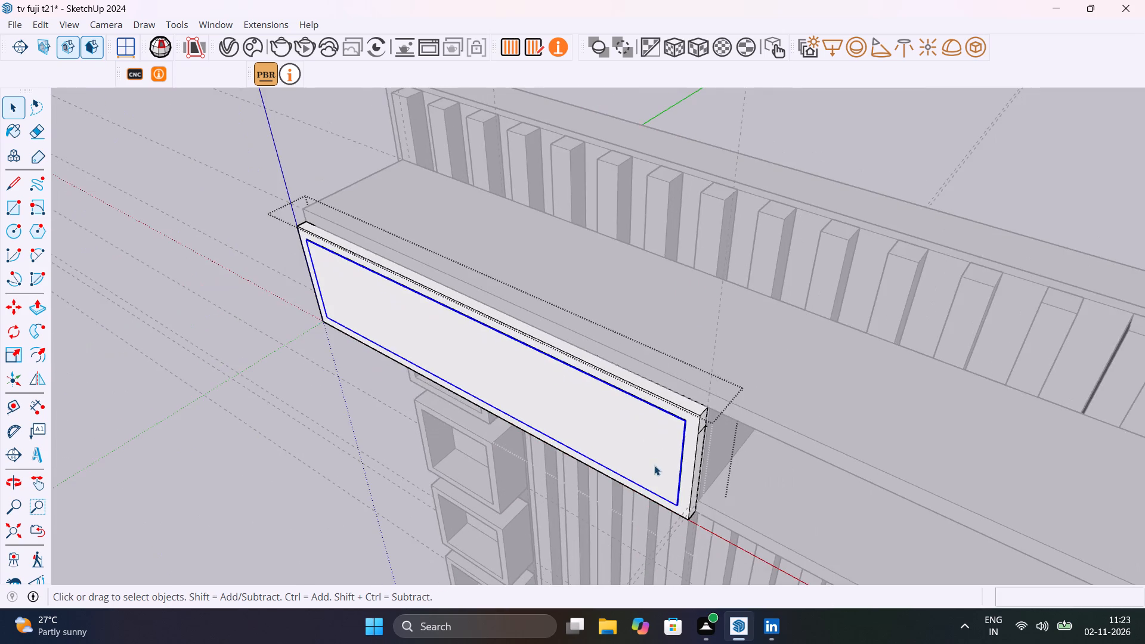
pyautogui.moveTo(673, 466); pyautogui.dragTo(633, 325, button='middle')
pyautogui.scroll(10, 697, 336)
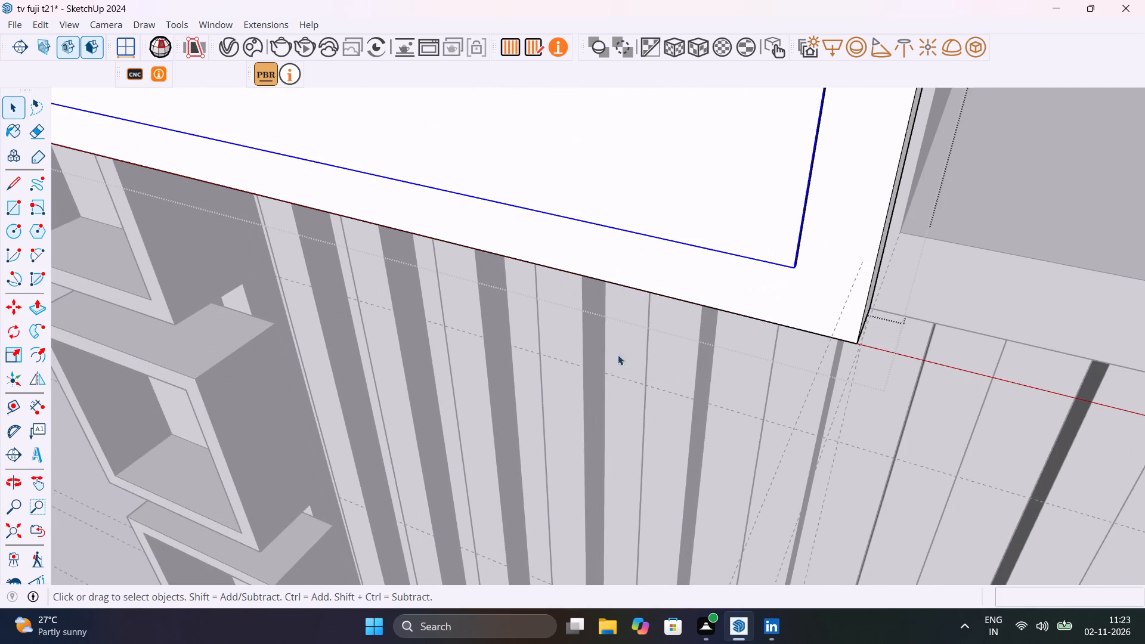
pyautogui.moveTo(735, 318); pyautogui.dragTo(914, 375, button='middle')
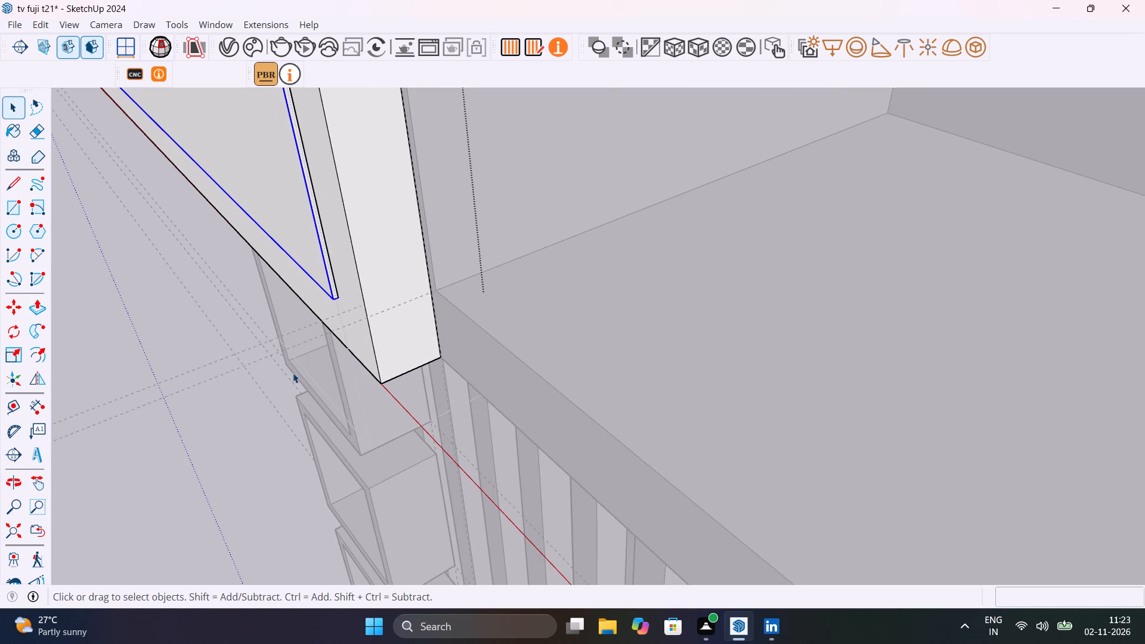
pyautogui.scroll(18, 329, 286)
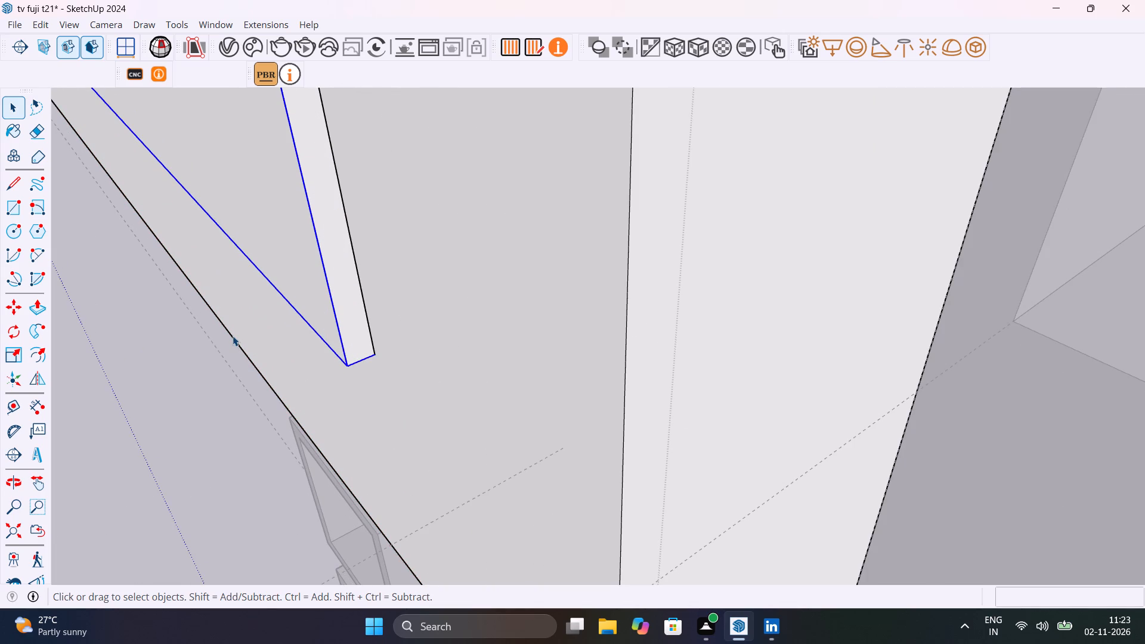
pyautogui.keyDown('shift'); pyautogui.moveTo(314, 327); pyautogui.dragTo(323, 333, button='middle'); pyautogui.keyUp('shift')
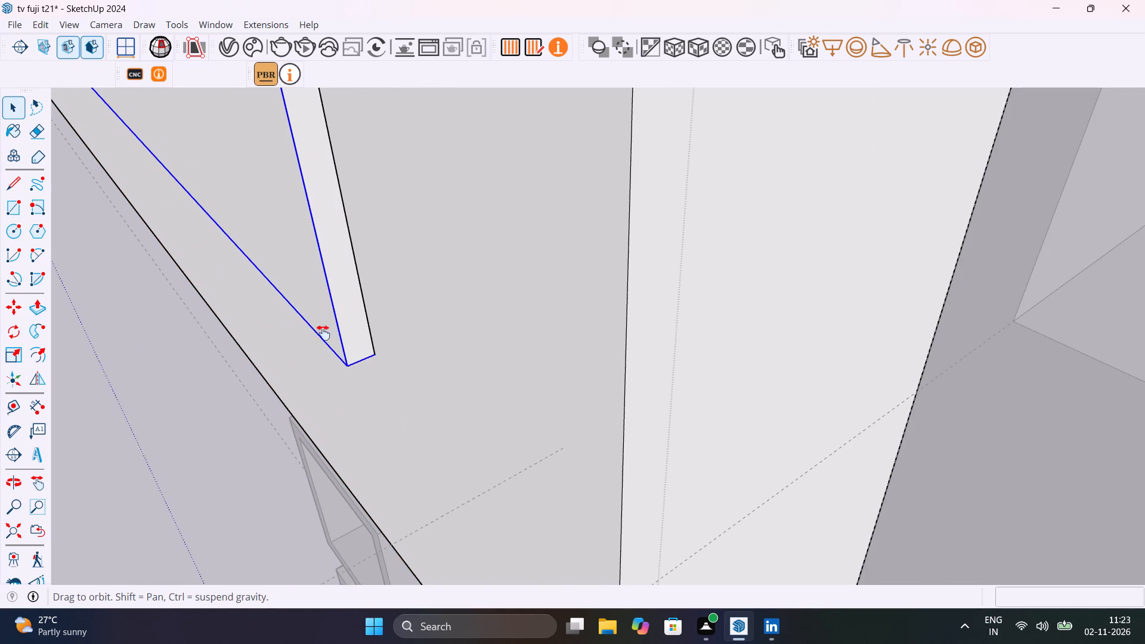
pyautogui.keyDown('shift'); pyautogui.moveTo(323, 333); pyautogui.dragTo(506, 346, button='middle'); pyautogui.keyUp('shift')
pyautogui.press('m')
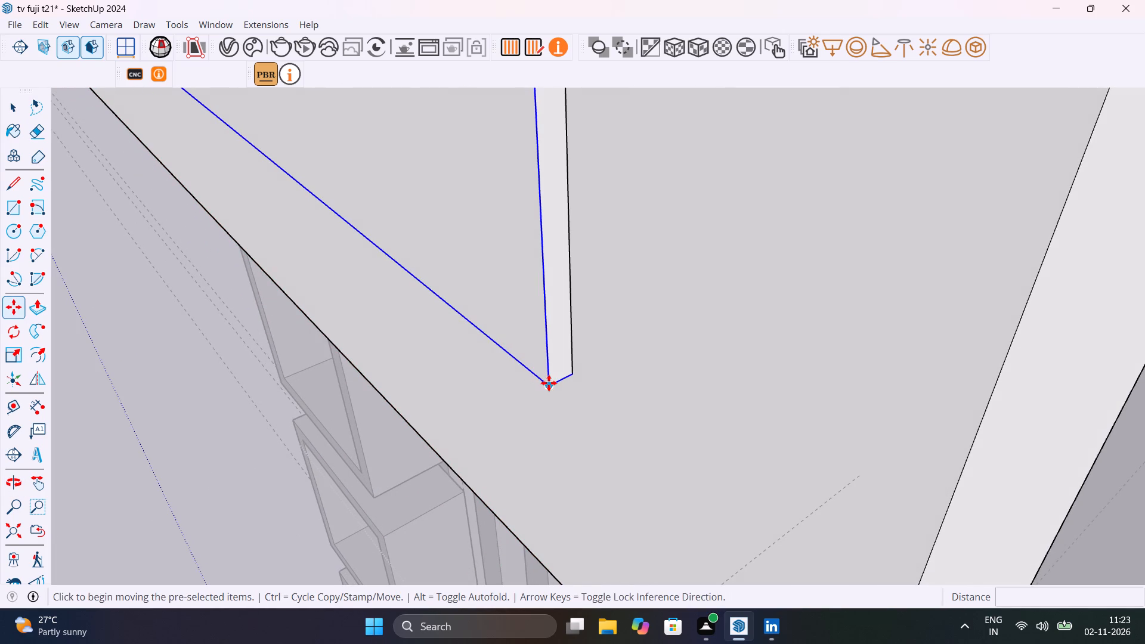
pyautogui.click(549, 383)
pyautogui.moveTo(570, 374); pyautogui.dragTo(764, 325, button='middle')
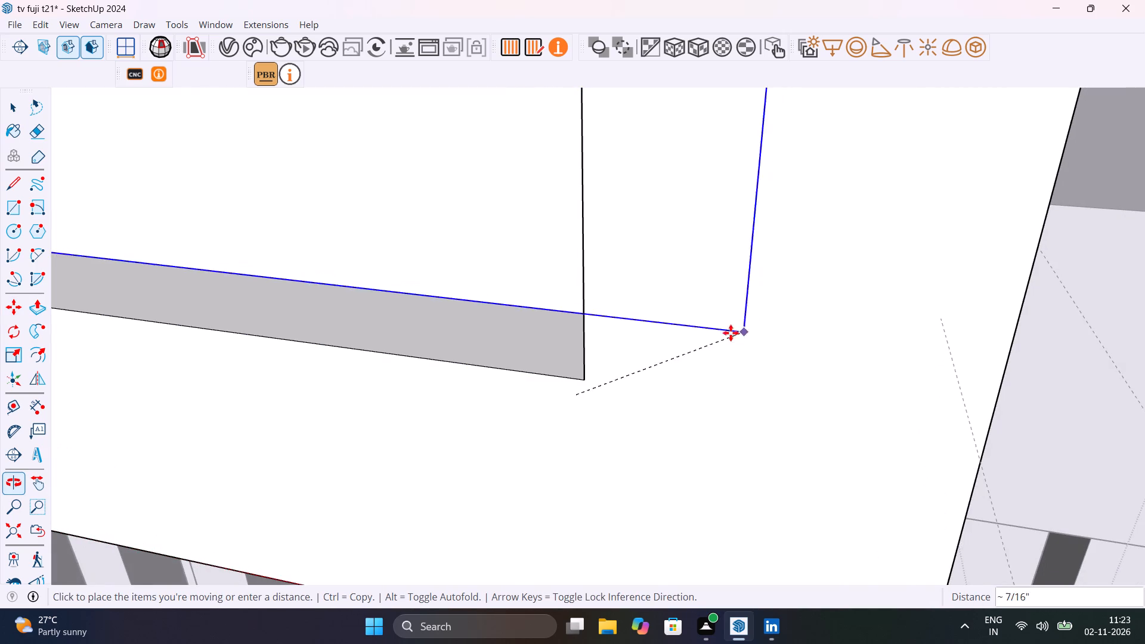
pyautogui.moveTo(553, 329); pyautogui.dragTo(760, 315, button='middle')
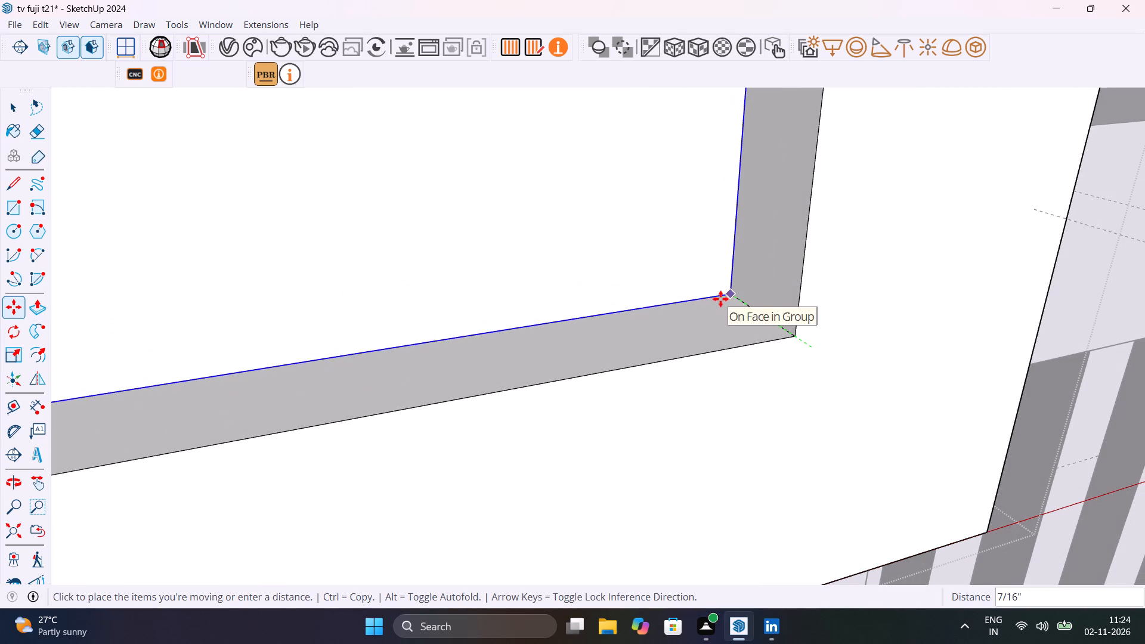
pyautogui.click(706, 280)
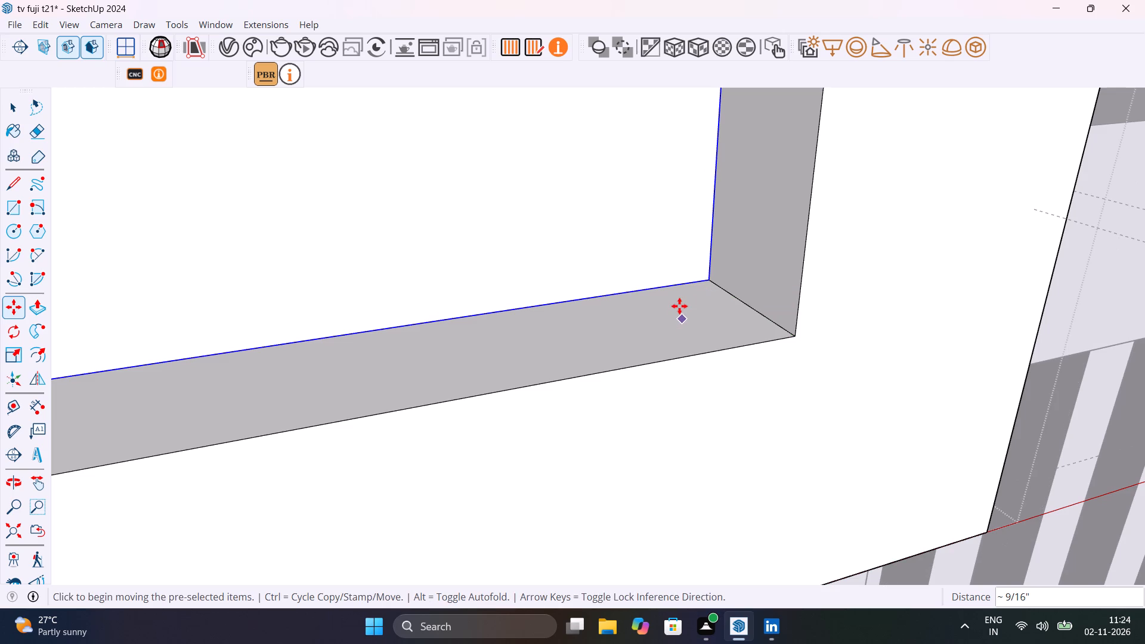
pyautogui.scroll(-20, 679, 306)
pyautogui.scroll(-3, 679, 306)
pyautogui.scroll(-16, 583, 293)
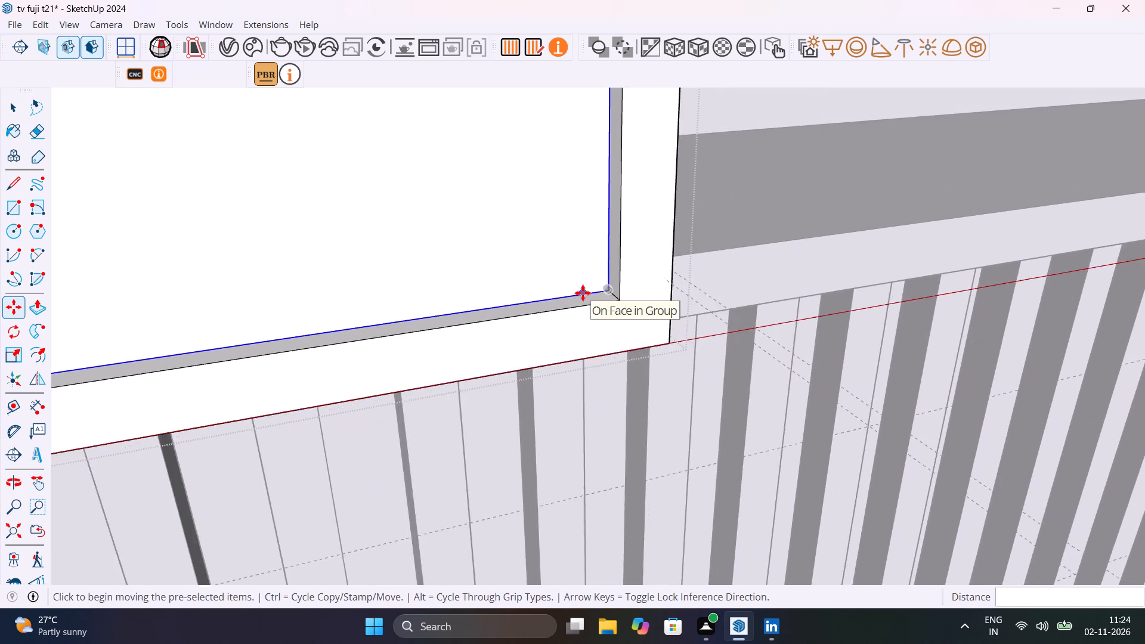
pyautogui.scroll(-20, 583, 293)
pyautogui.scroll(-5, 583, 293)
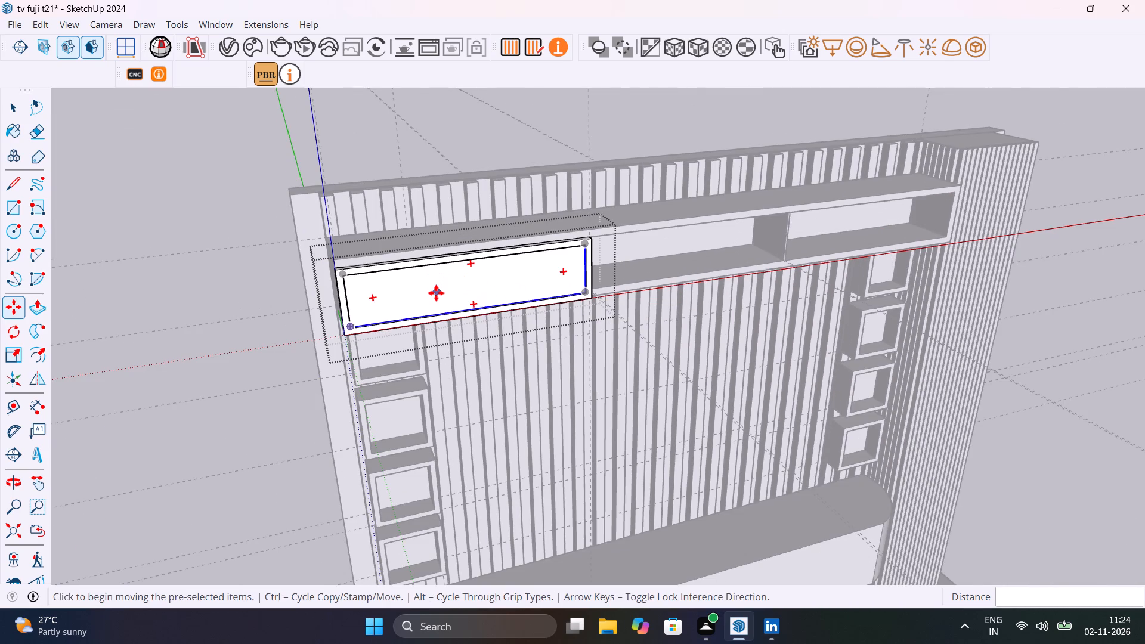
pyautogui.scroll(11, 436, 293)
pyautogui.press('space')
# Paint the inset panel with Translucent Glass Gray from the Glass and Mirrors materials, then leave the group and close the materials tray.
pyautogui.keyDown('shift'); pyautogui.moveTo(403, 314); pyautogui.dragTo(591, 371, button='middle'); pyautogui.keyUp('shift')
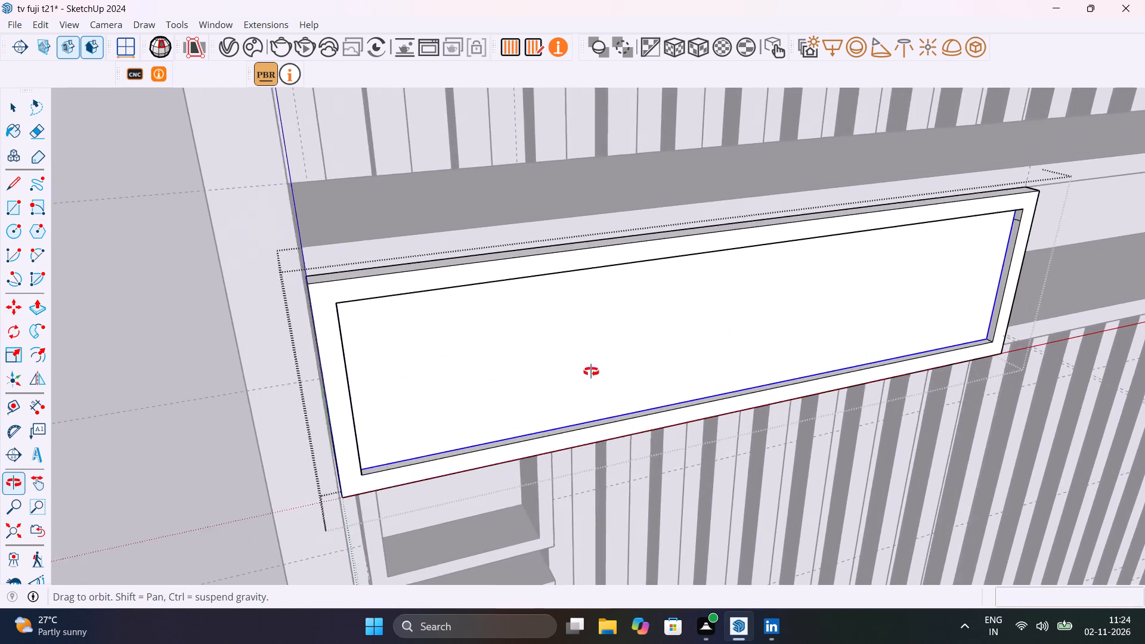
pyautogui.keyDown('shift'); pyautogui.moveTo(591, 371); pyautogui.dragTo(477, 337, button='middle'); pyautogui.keyUp('shift')
pyautogui.press('b')
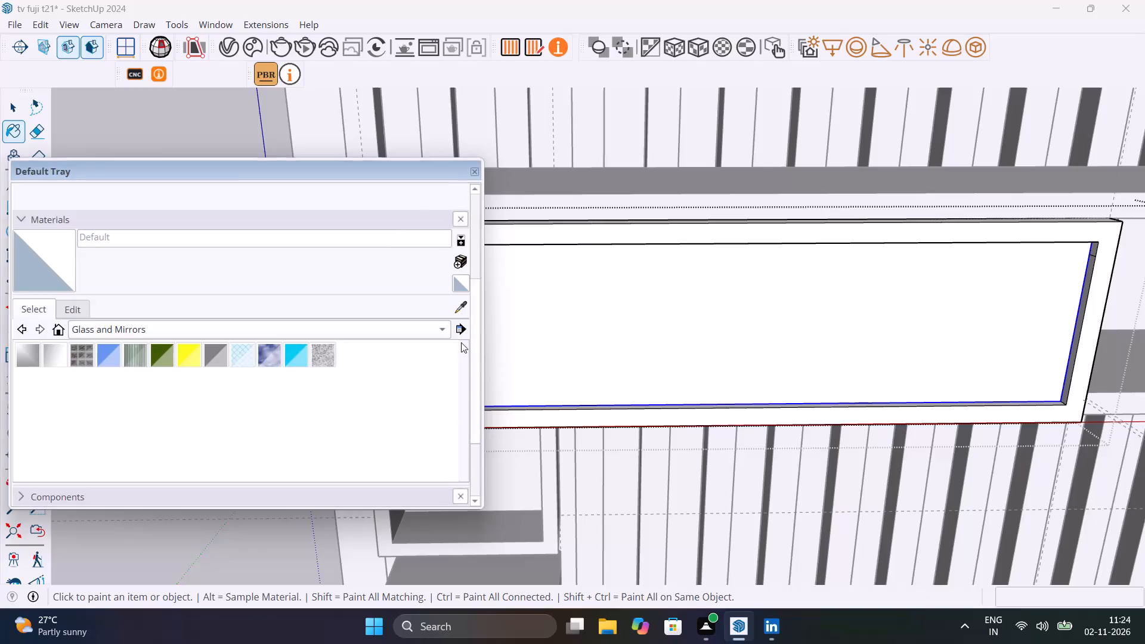
pyautogui.click(218, 358)
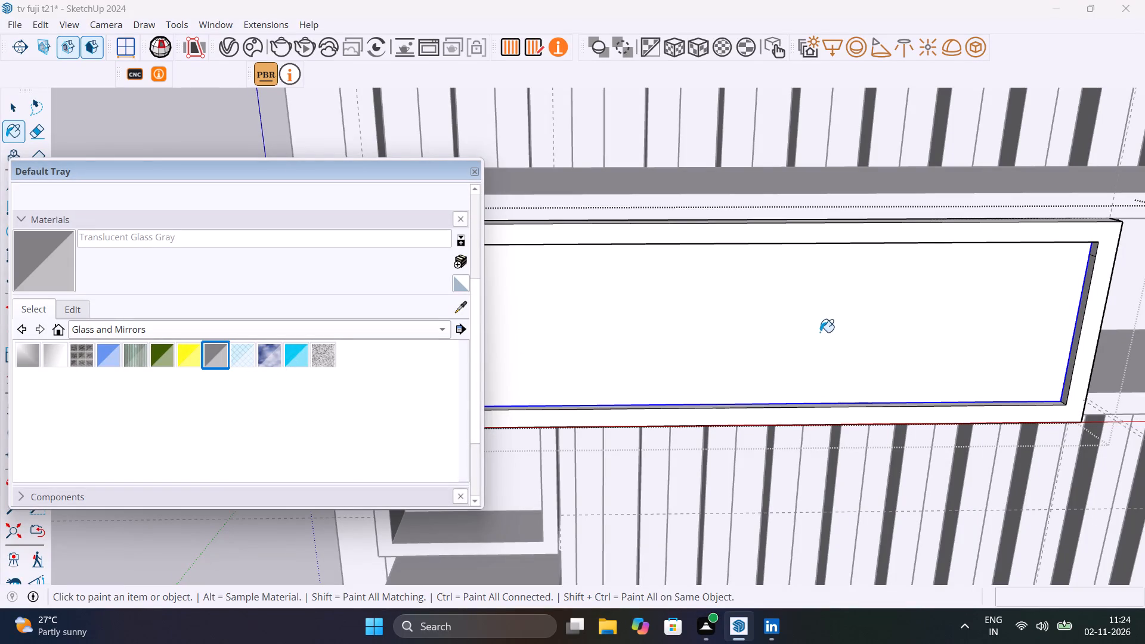
pyautogui.click(820, 332)
pyautogui.scroll(-10, 820, 332)
pyautogui.press('space')
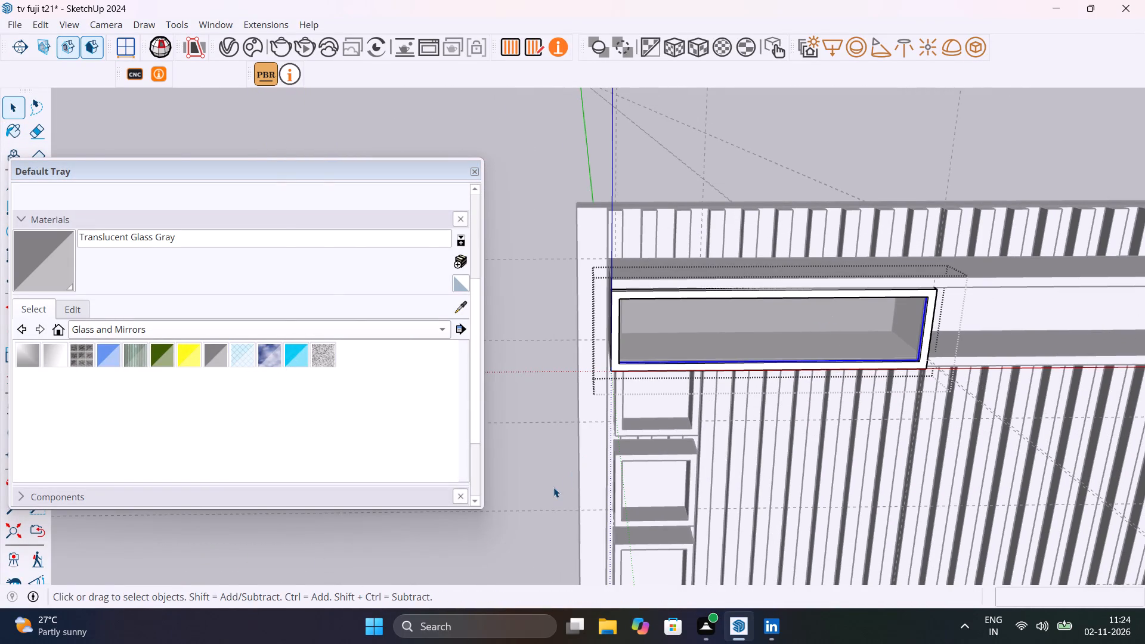
pyautogui.click(553, 487)
pyautogui.moveTo(581, 453); pyautogui.dragTo(813, 383, button='middle')
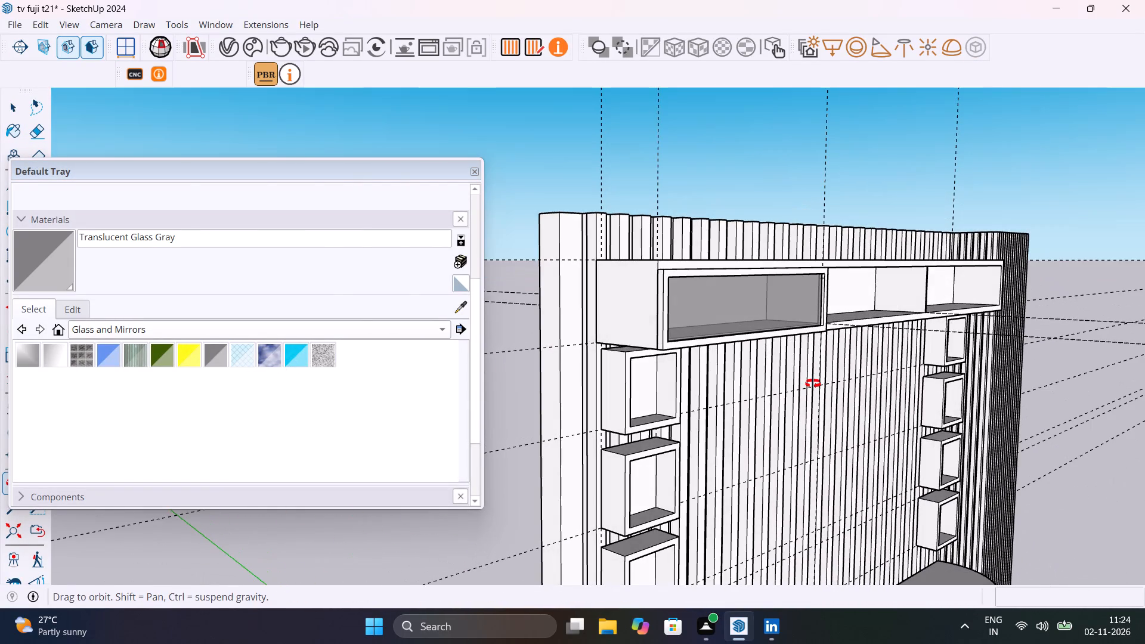
pyautogui.moveTo(813, 383); pyautogui.dragTo(710, 438, button='middle')
pyautogui.click(478, 174)
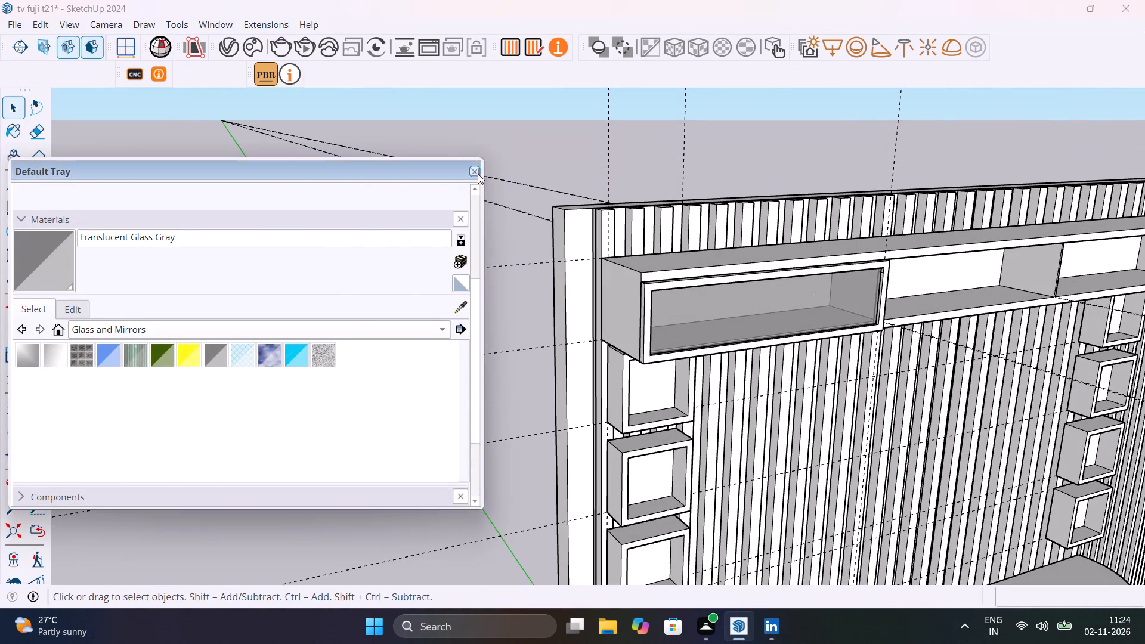
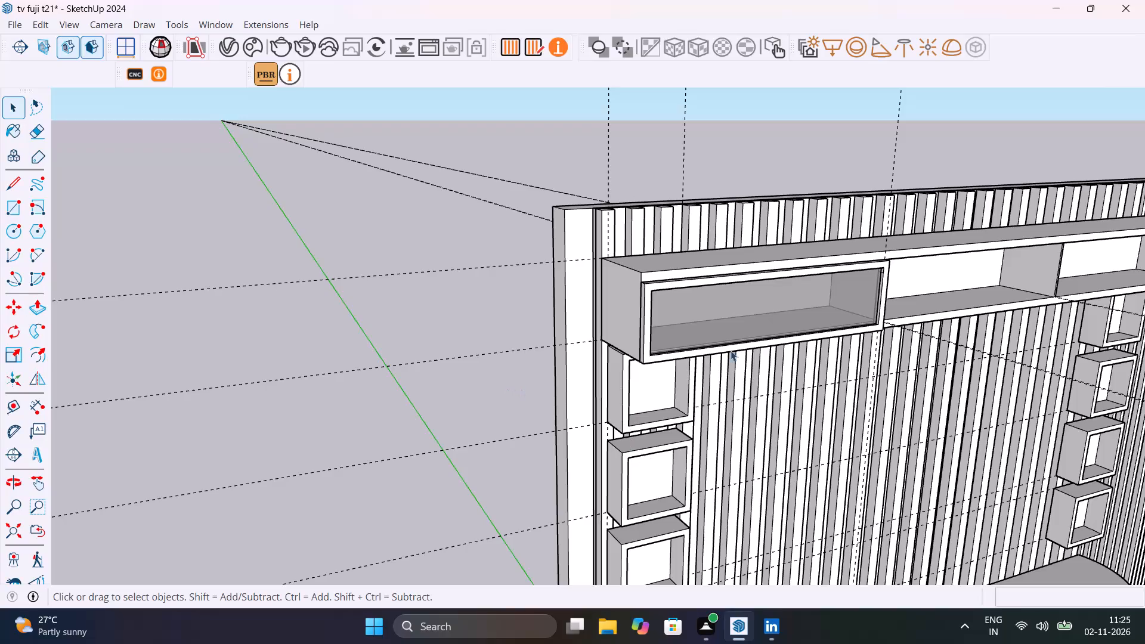
# Copy the first compartment's framed glass panel about 6' 8" along the red axis onto the third compartment of the overhead box.
pyautogui.scroll(4, 788, 248)
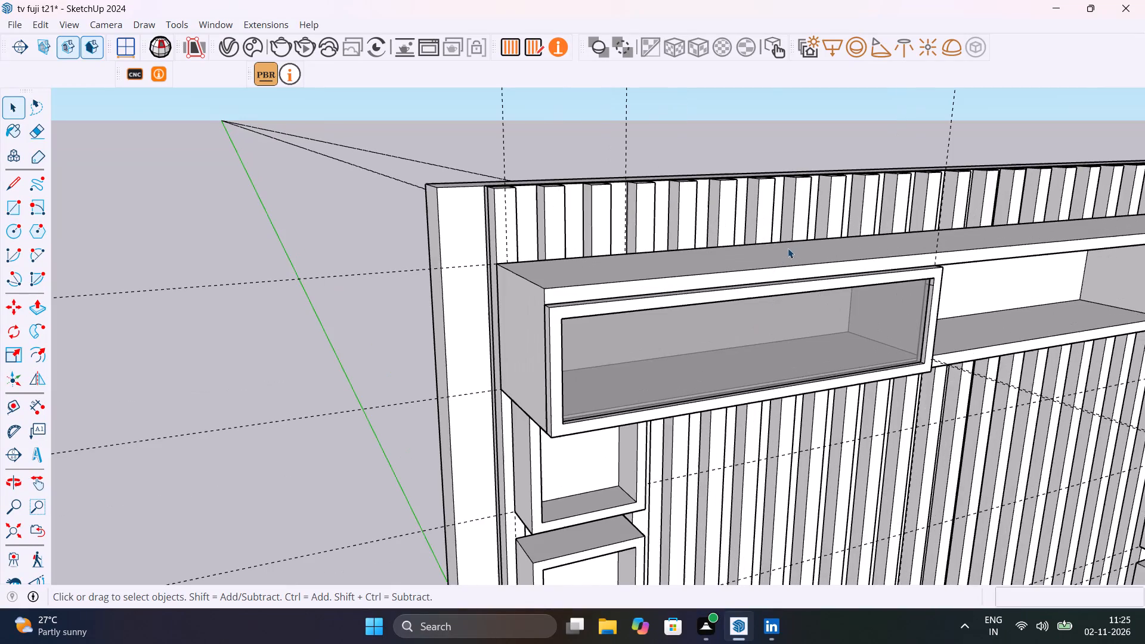
pyautogui.scroll(2, 811, 280)
pyautogui.moveTo(847, 329); pyautogui.dragTo(324, 335, button='middle')
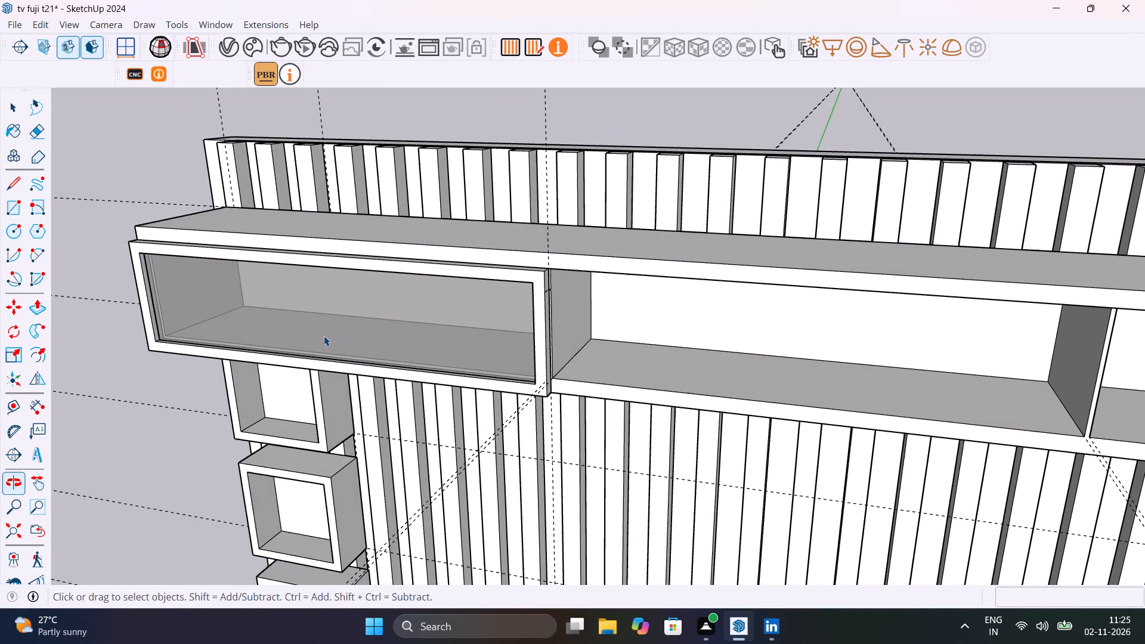
pyautogui.scroll(12, 522, 283)
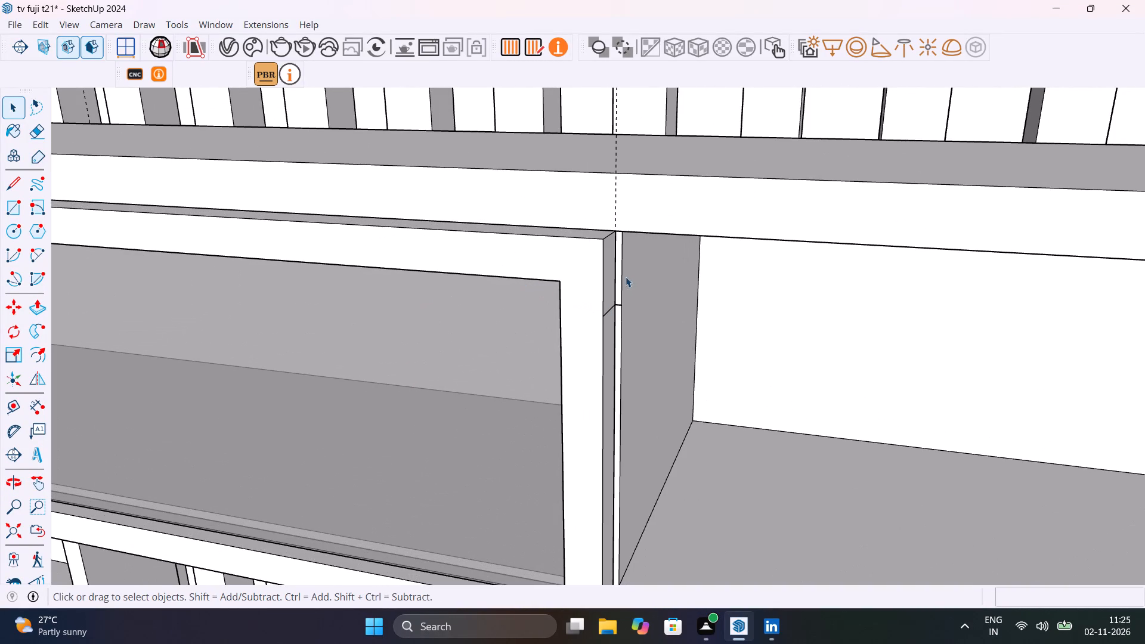
pyautogui.scroll(6, 623, 273)
pyautogui.scroll(5, 588, 227)
pyautogui.moveTo(608, 255); pyautogui.dragTo(652, 284, button='middle')
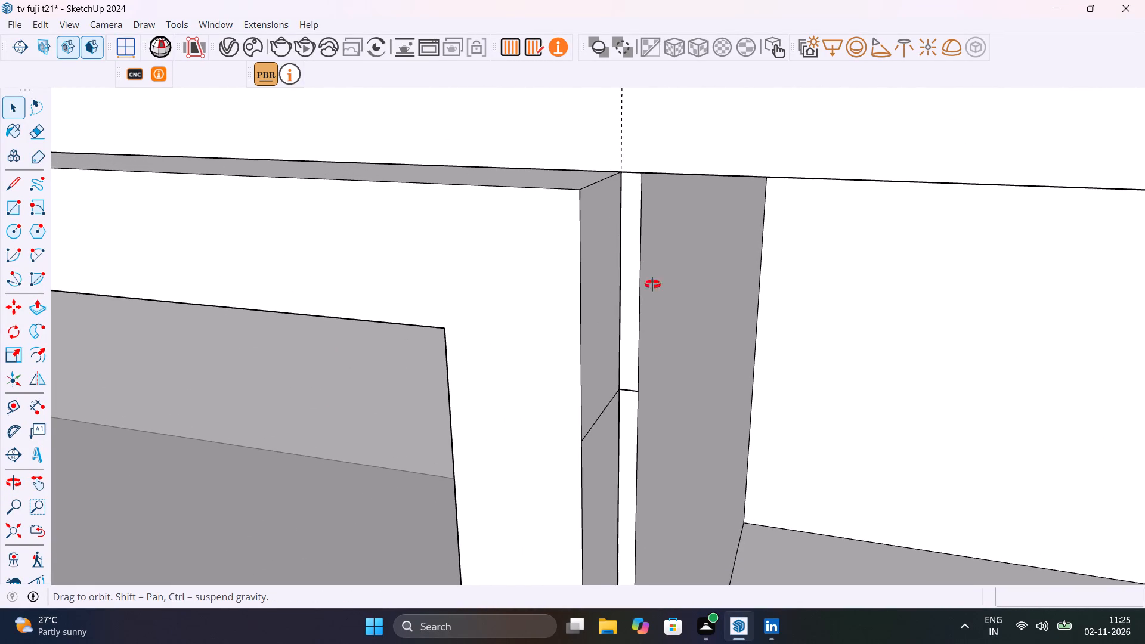
pyautogui.moveTo(652, 284); pyautogui.dragTo(647, 435, button='middle')
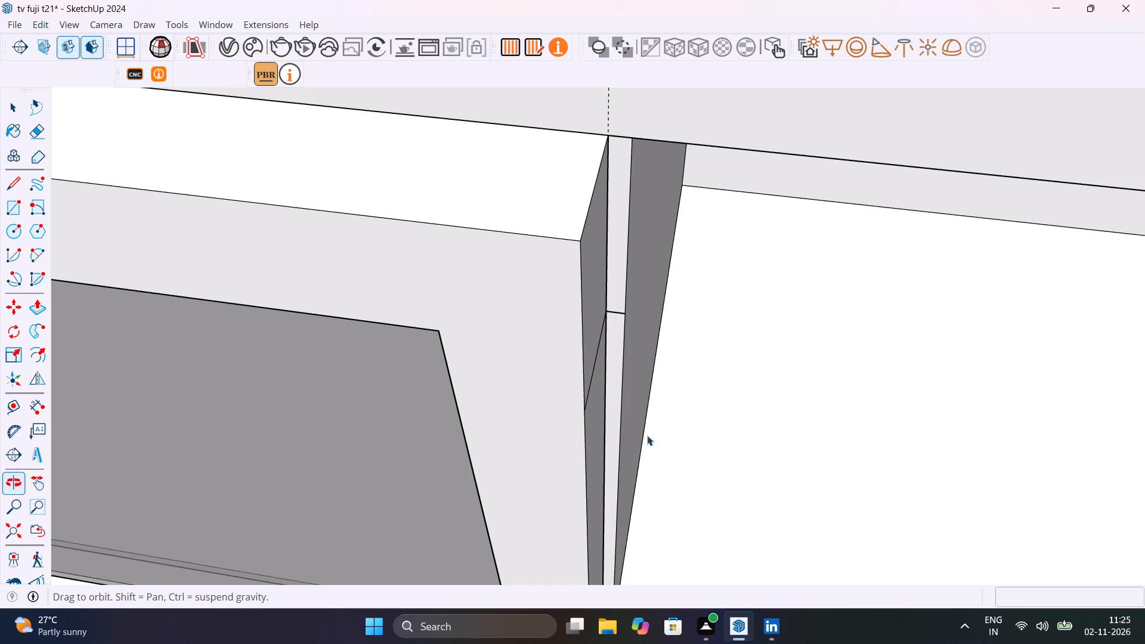
pyautogui.moveTo(527, 318); pyautogui.dragTo(533, 315)
pyautogui.scroll(-7, 547, 309)
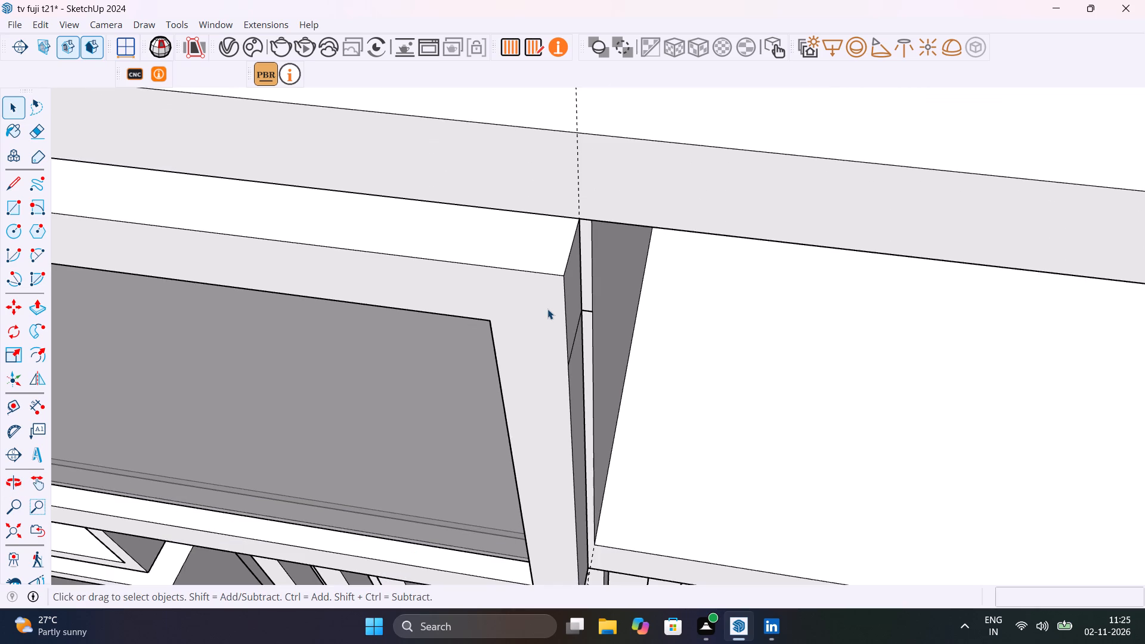
pyautogui.click(547, 309)
pyautogui.scroll(-1, 556, 309)
pyautogui.moveTo(562, 299); pyautogui.dragTo(781, 123, button='middle')
pyautogui.scroll(-4, 778, 168)
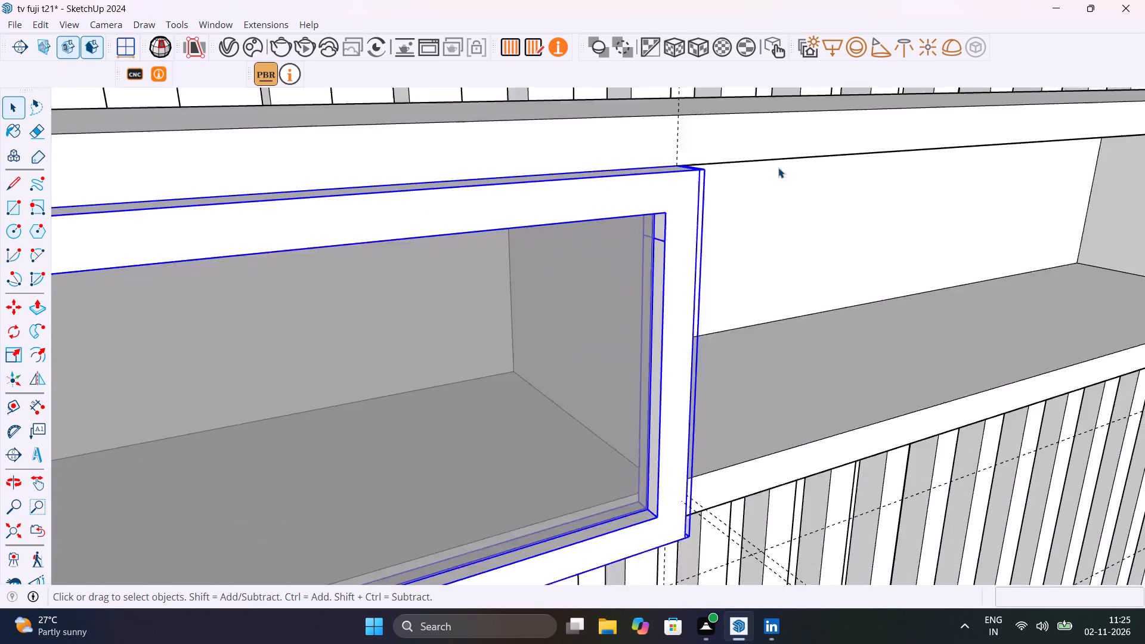
pyautogui.scroll(-3, 778, 168)
pyautogui.moveTo(596, 350); pyautogui.dragTo(253, 425, button='middle')
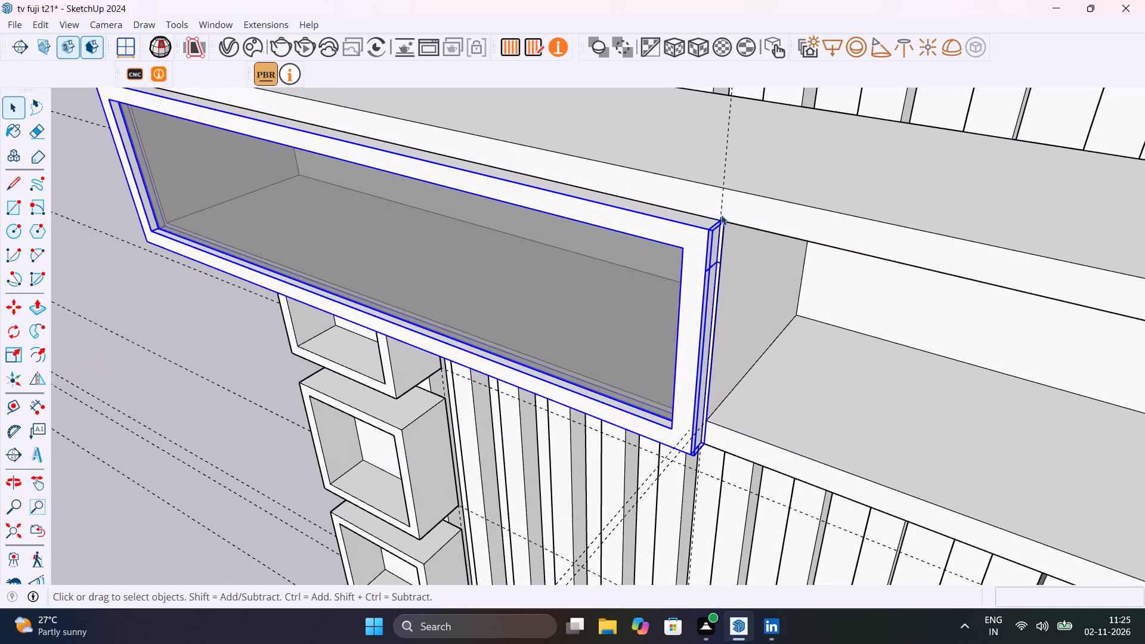
pyautogui.scroll(11, 726, 211)
pyautogui.press('m')
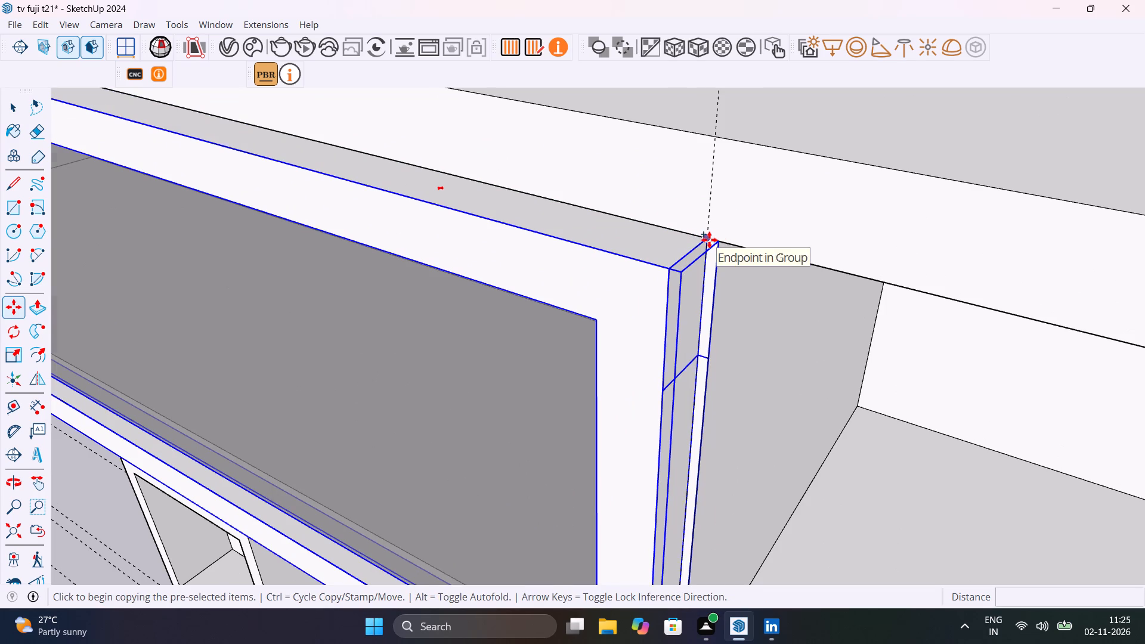
pyautogui.click(709, 240)
pyautogui.scroll(-7, 821, 209)
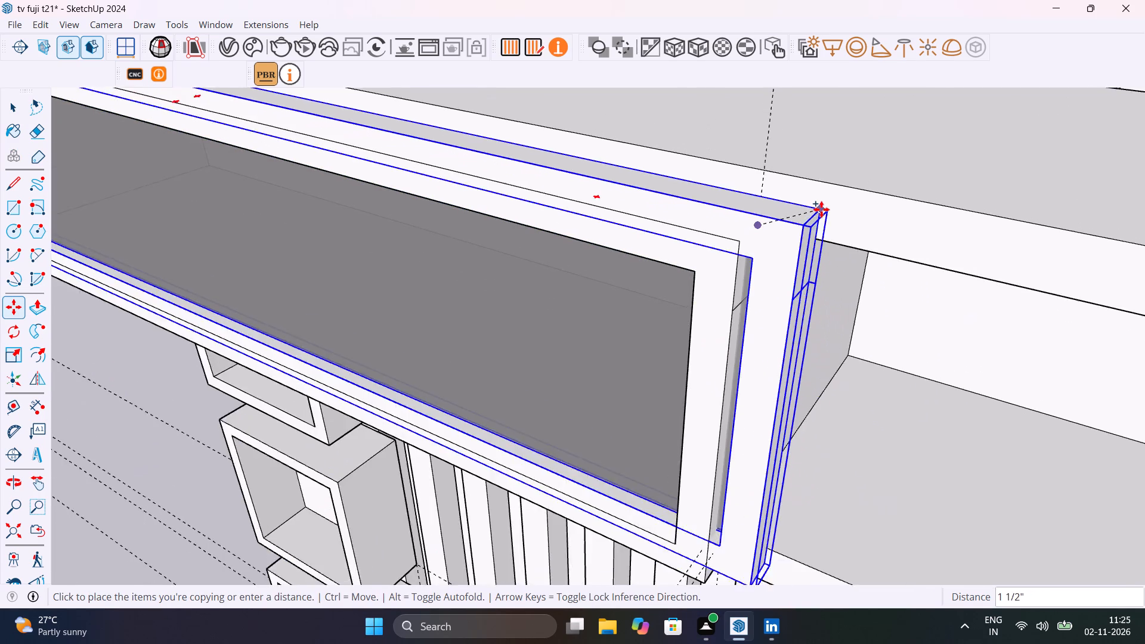
pyautogui.scroll(-11, 821, 209)
pyautogui.moveTo(702, 321); pyautogui.dragTo(308, 201, button='middle')
pyautogui.scroll(-20, 499, 209)
pyautogui.scroll(-1, 499, 209)
pyautogui.scroll(4, 635, 246)
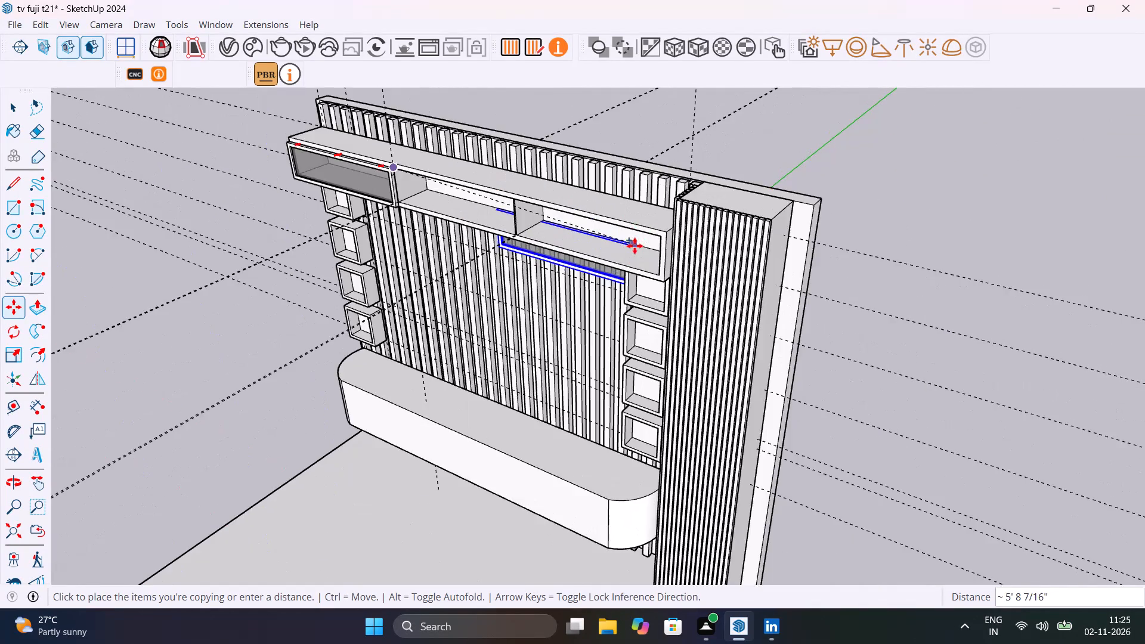
pyautogui.scroll(19, 635, 246)
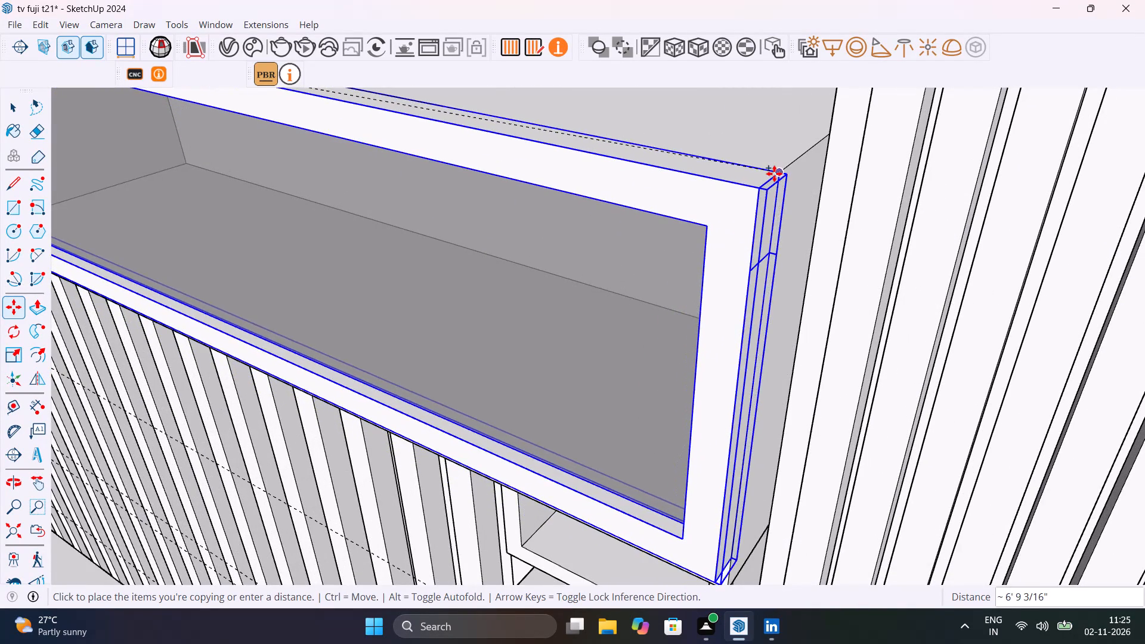
pyautogui.scroll(-14, 772, 174)
pyautogui.keyDown('shift'); pyautogui.moveTo(770, 176); pyautogui.dragTo(880, 341, button='middle'); pyautogui.keyUp('shift')
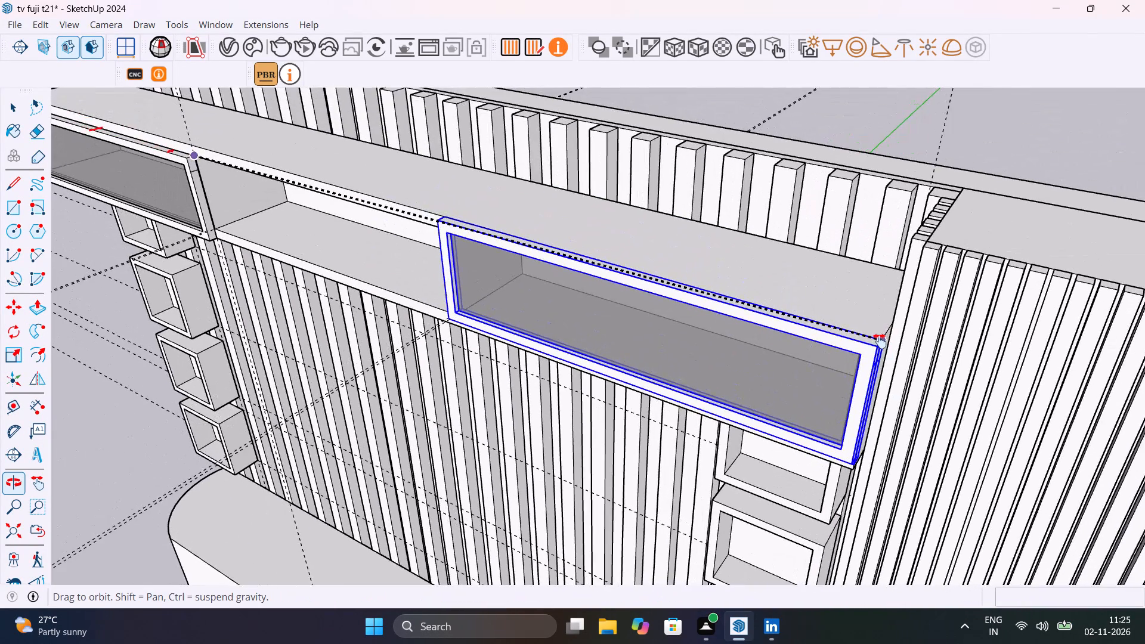
pyautogui.keyDown('shift'); pyautogui.moveTo(880, 341); pyautogui.dragTo(872, 273, button='middle'); pyautogui.keyUp('shift')
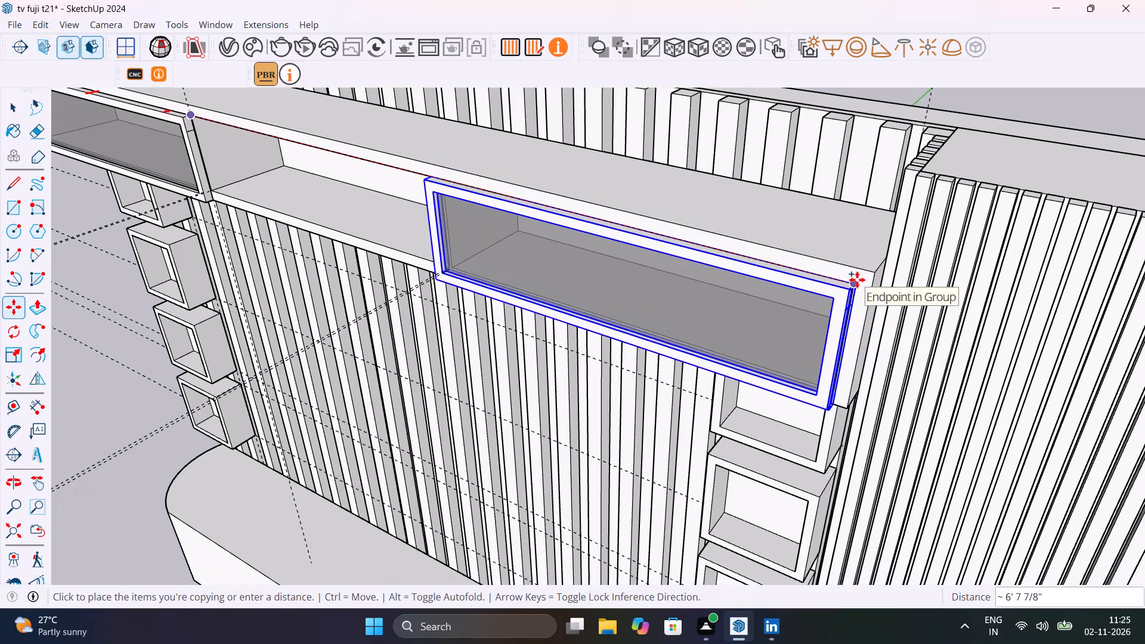
pyautogui.press('Left')
pyautogui.press('Right')
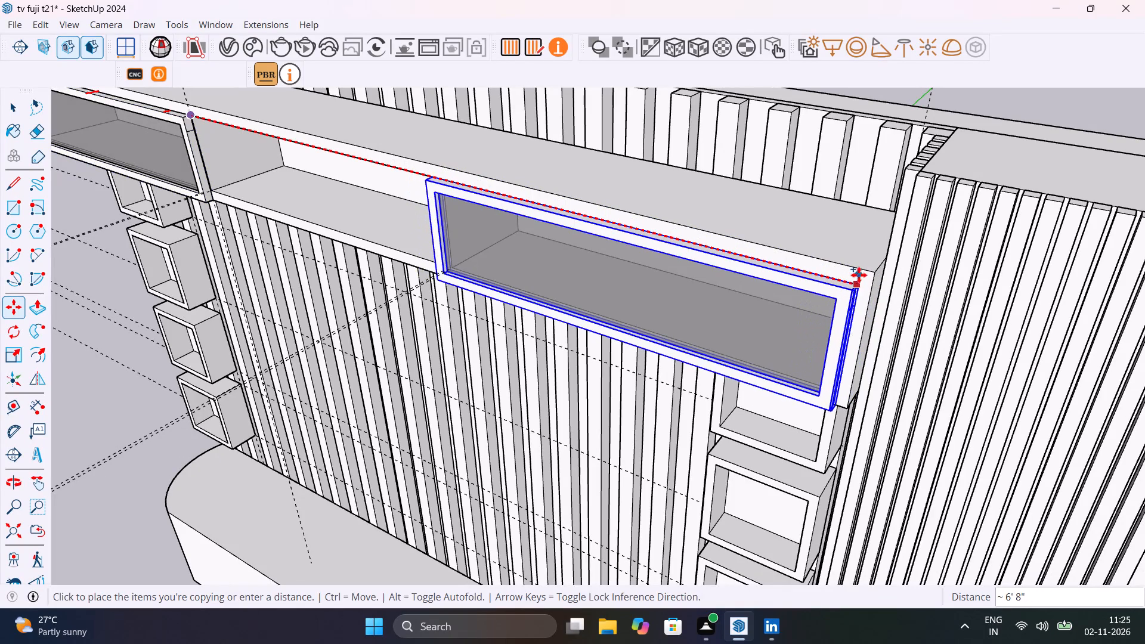
pyautogui.scroll(14, 863, 283)
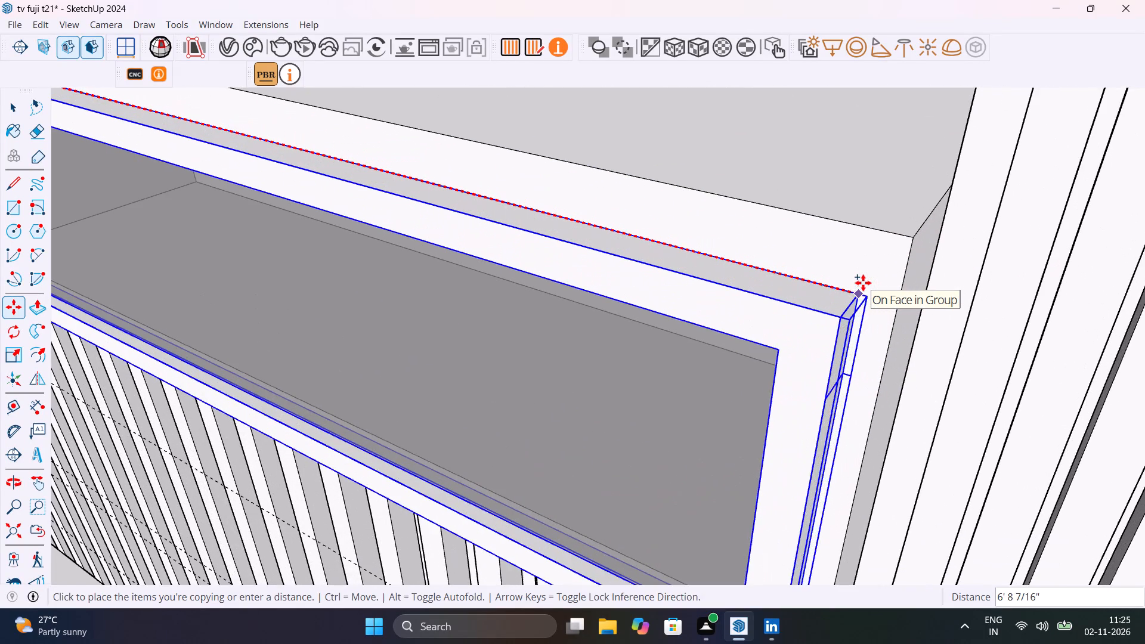
pyautogui.click(876, 288)
pyautogui.scroll(-10, 716, 284)
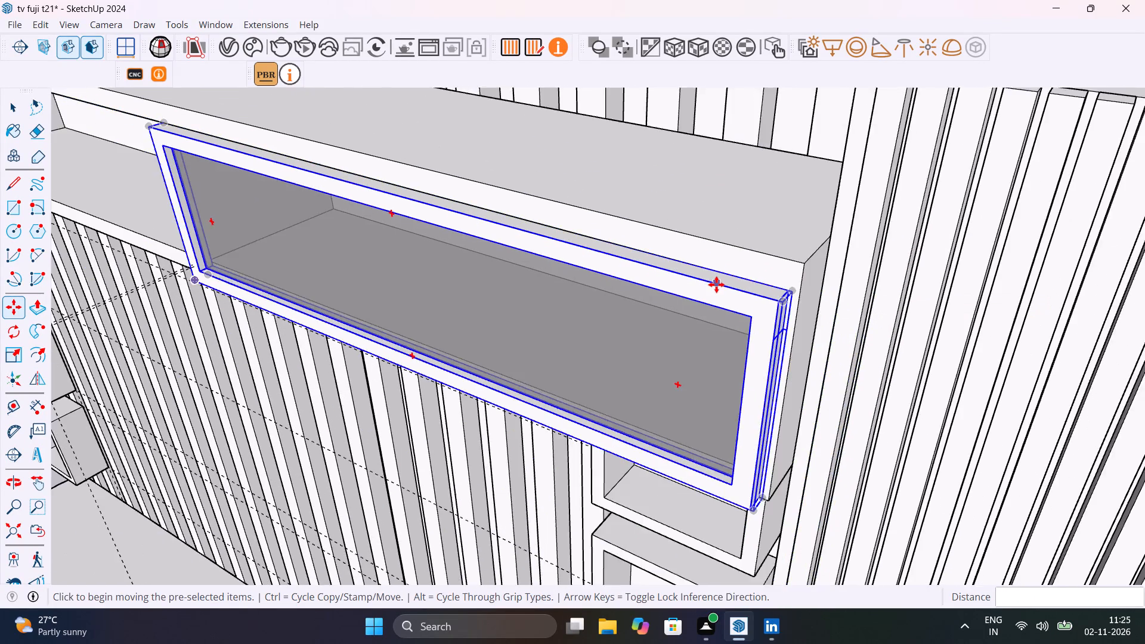
pyautogui.scroll(-4, 716, 284)
pyautogui.press('space')
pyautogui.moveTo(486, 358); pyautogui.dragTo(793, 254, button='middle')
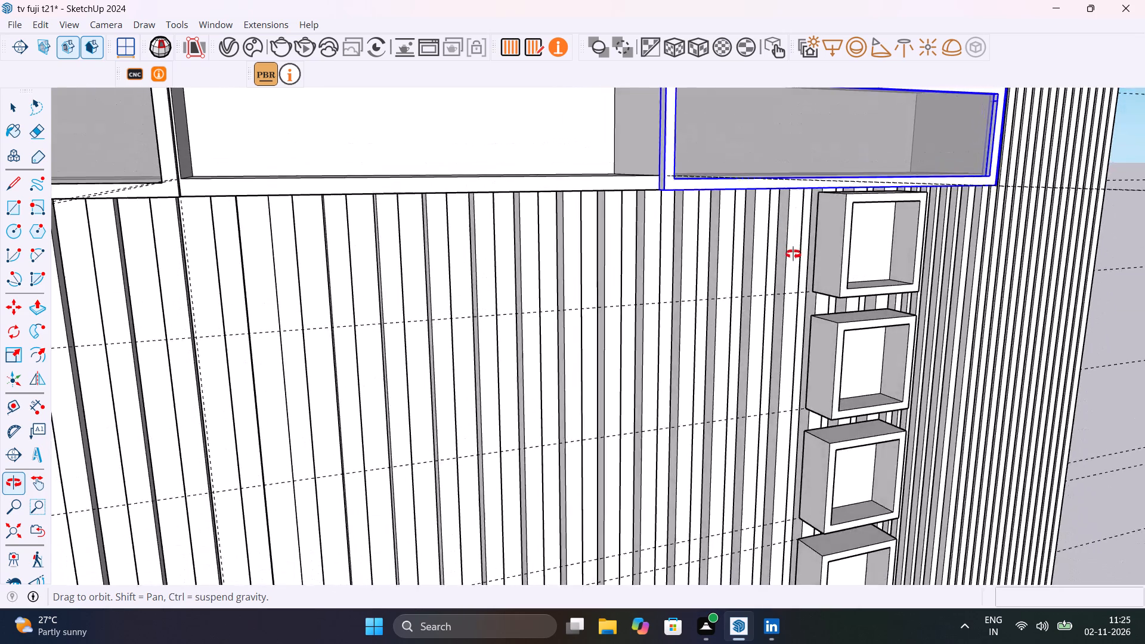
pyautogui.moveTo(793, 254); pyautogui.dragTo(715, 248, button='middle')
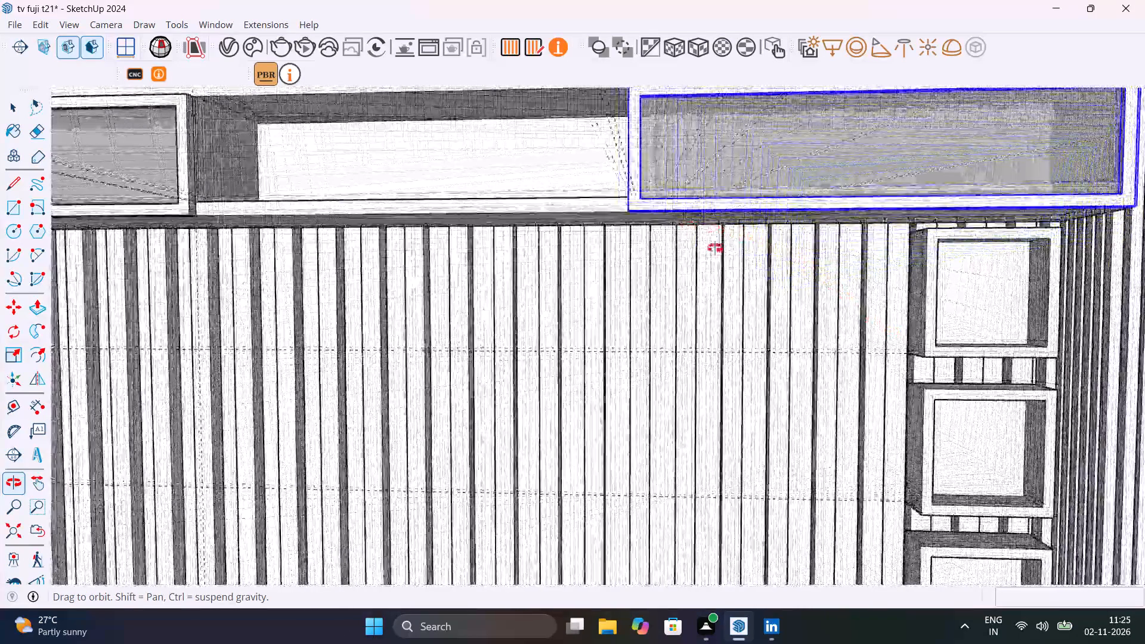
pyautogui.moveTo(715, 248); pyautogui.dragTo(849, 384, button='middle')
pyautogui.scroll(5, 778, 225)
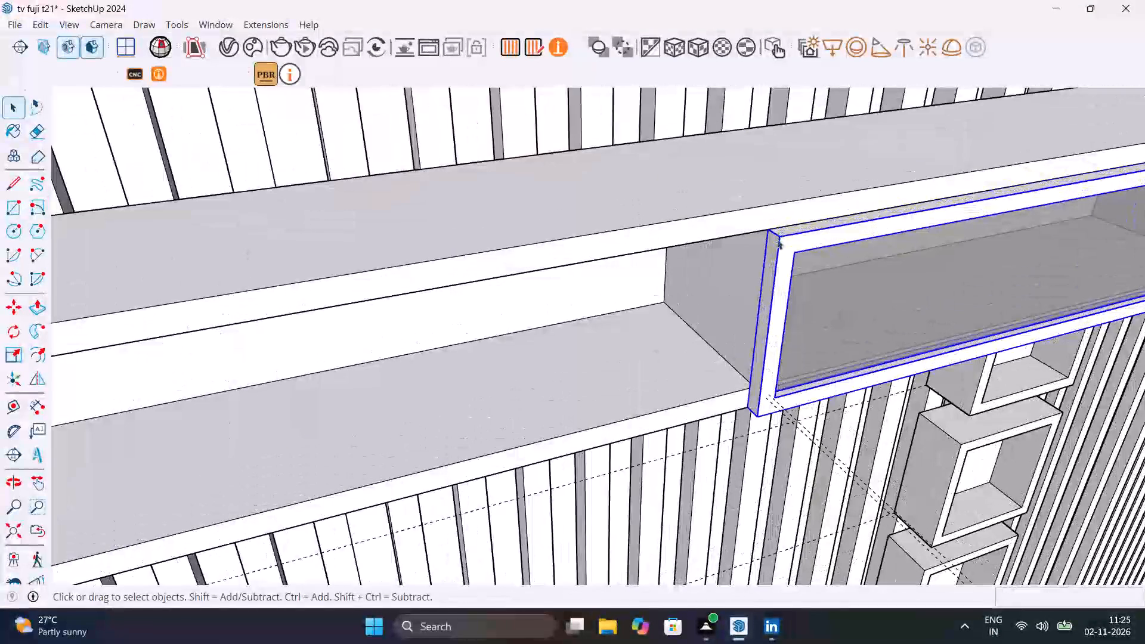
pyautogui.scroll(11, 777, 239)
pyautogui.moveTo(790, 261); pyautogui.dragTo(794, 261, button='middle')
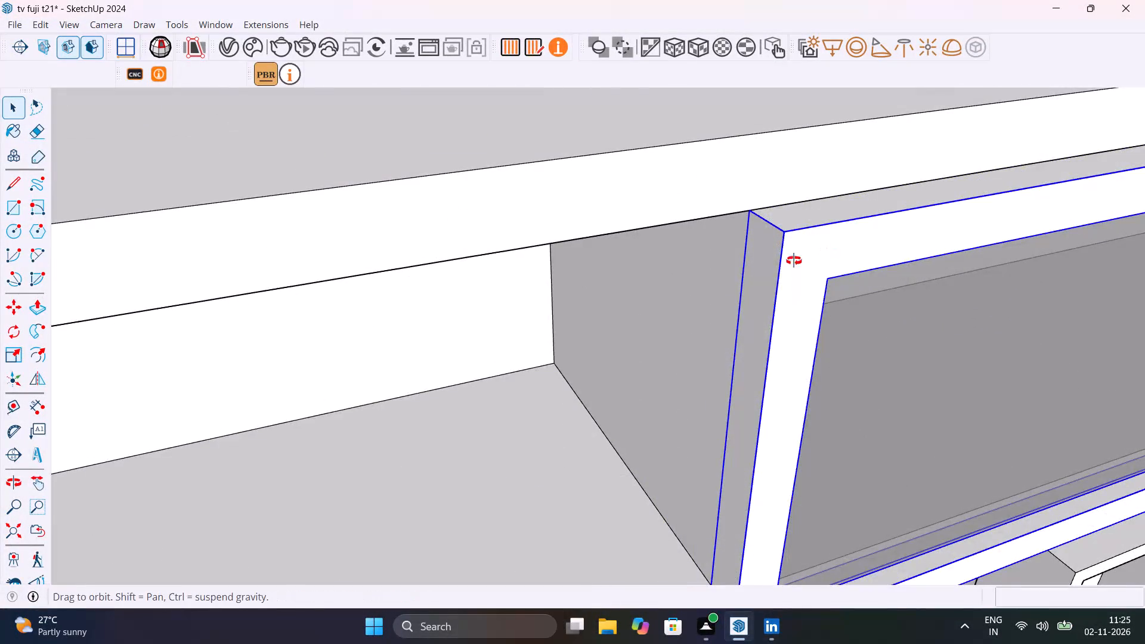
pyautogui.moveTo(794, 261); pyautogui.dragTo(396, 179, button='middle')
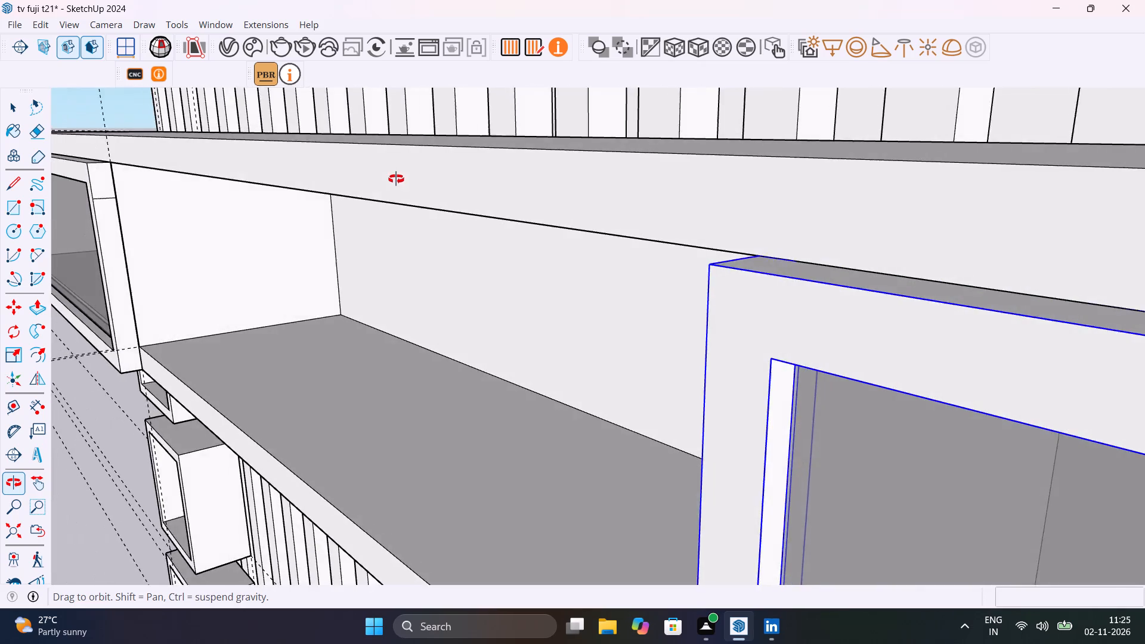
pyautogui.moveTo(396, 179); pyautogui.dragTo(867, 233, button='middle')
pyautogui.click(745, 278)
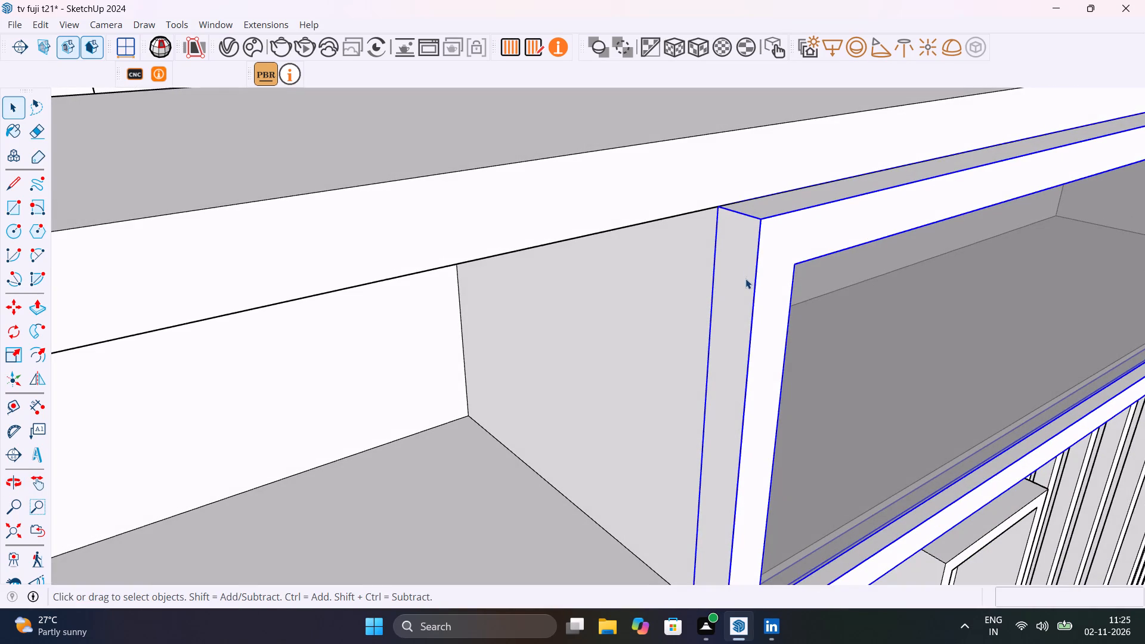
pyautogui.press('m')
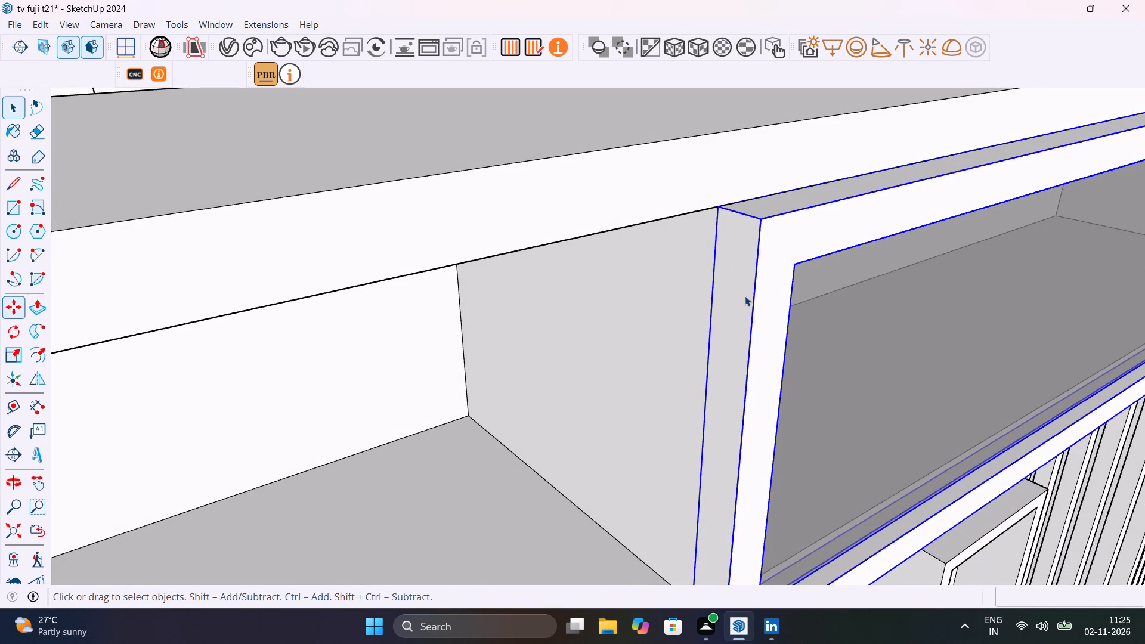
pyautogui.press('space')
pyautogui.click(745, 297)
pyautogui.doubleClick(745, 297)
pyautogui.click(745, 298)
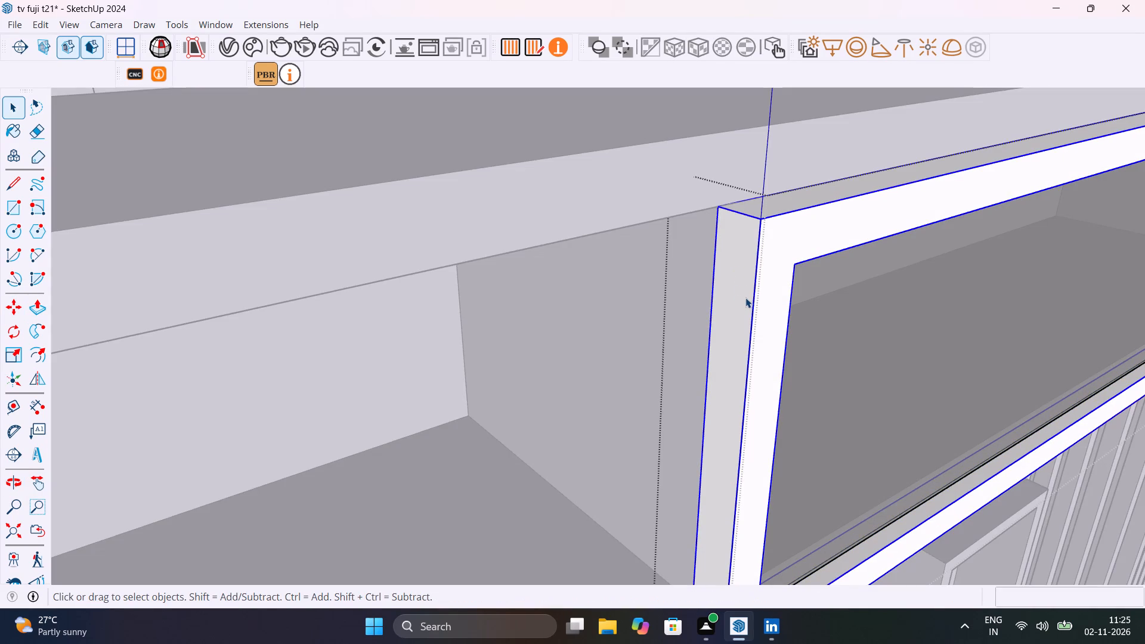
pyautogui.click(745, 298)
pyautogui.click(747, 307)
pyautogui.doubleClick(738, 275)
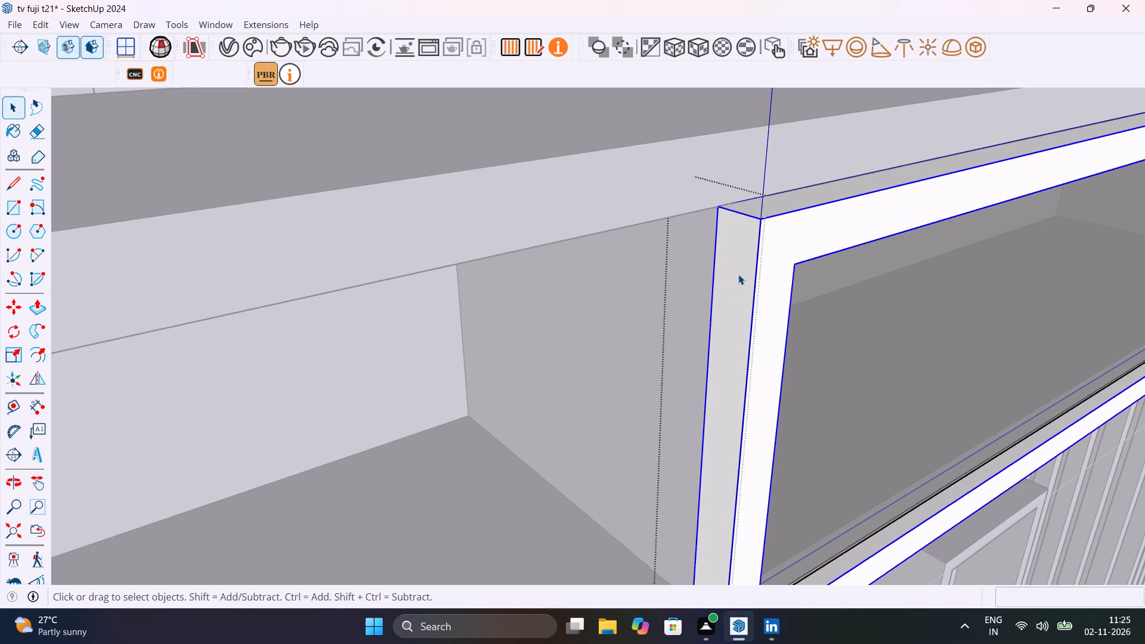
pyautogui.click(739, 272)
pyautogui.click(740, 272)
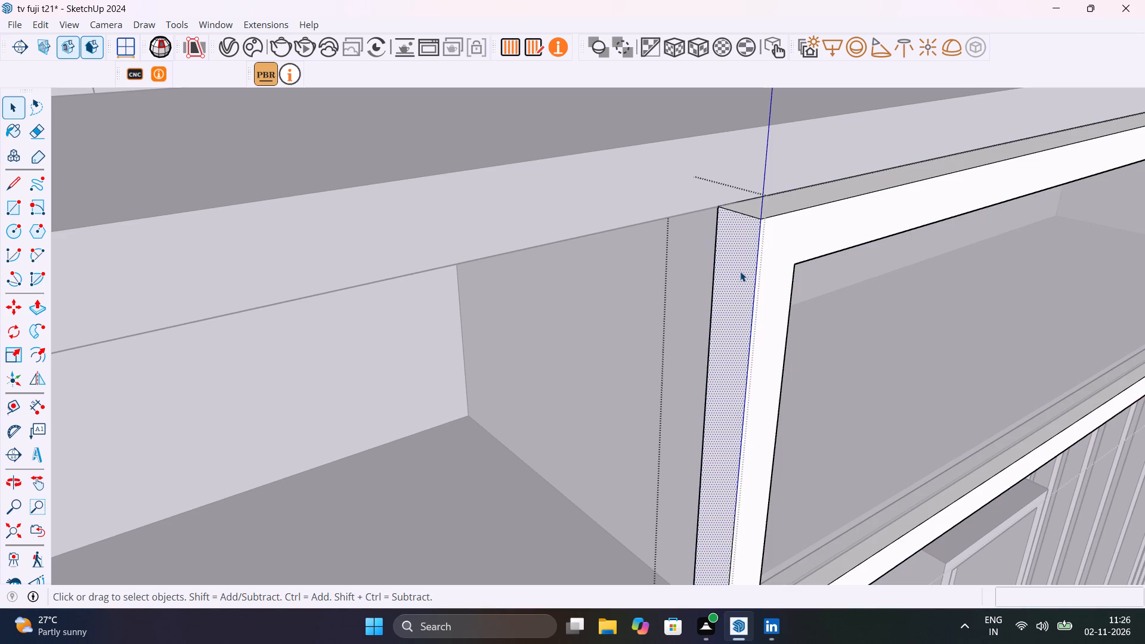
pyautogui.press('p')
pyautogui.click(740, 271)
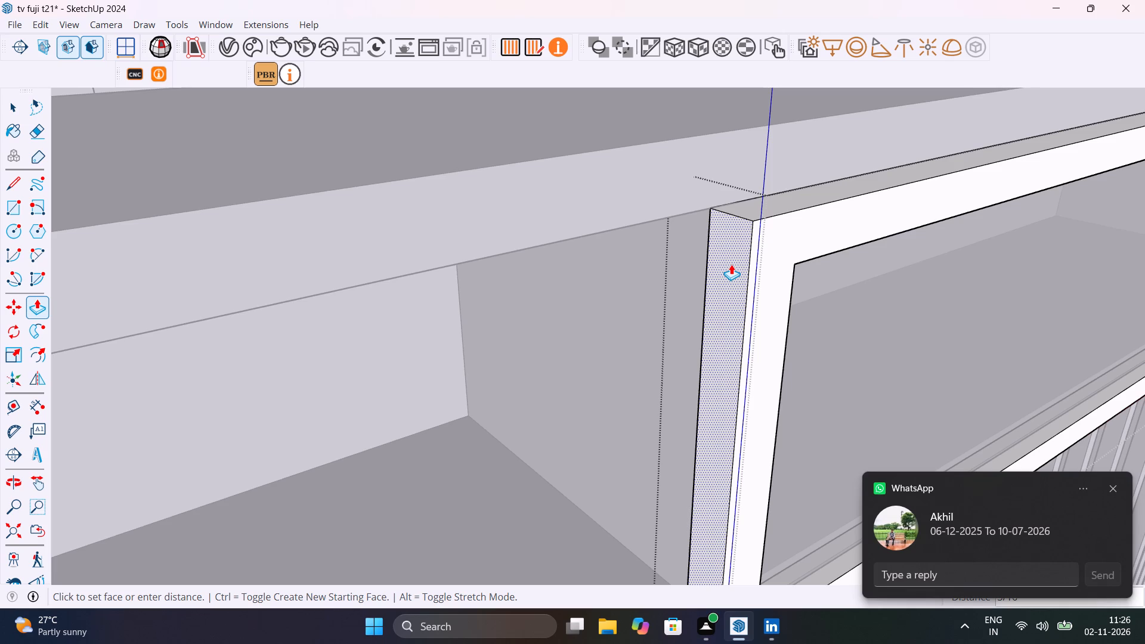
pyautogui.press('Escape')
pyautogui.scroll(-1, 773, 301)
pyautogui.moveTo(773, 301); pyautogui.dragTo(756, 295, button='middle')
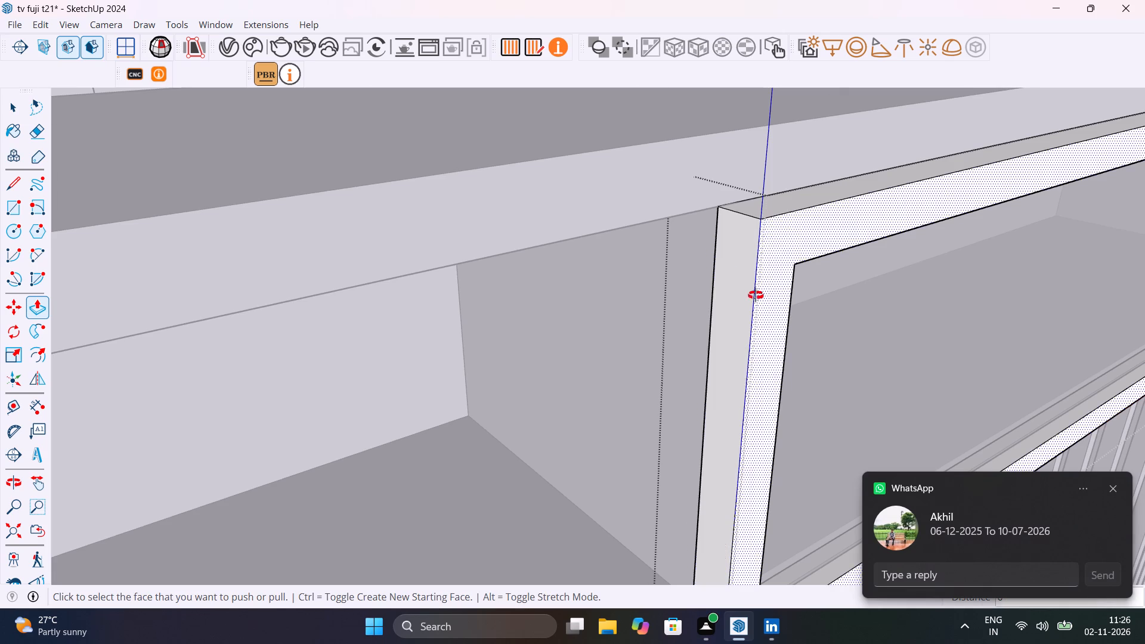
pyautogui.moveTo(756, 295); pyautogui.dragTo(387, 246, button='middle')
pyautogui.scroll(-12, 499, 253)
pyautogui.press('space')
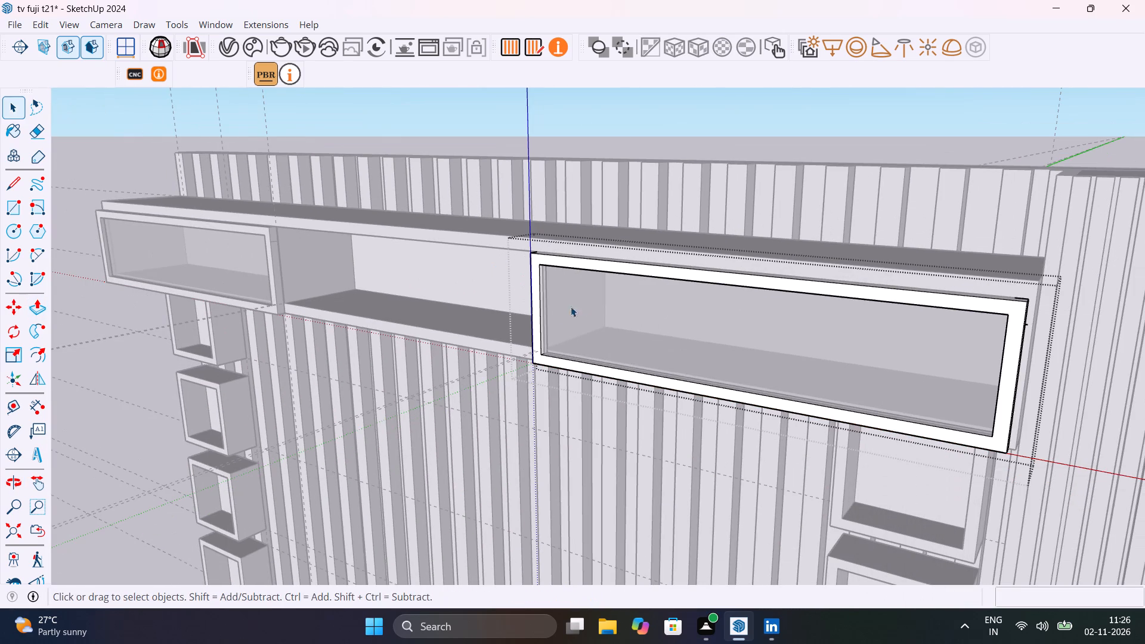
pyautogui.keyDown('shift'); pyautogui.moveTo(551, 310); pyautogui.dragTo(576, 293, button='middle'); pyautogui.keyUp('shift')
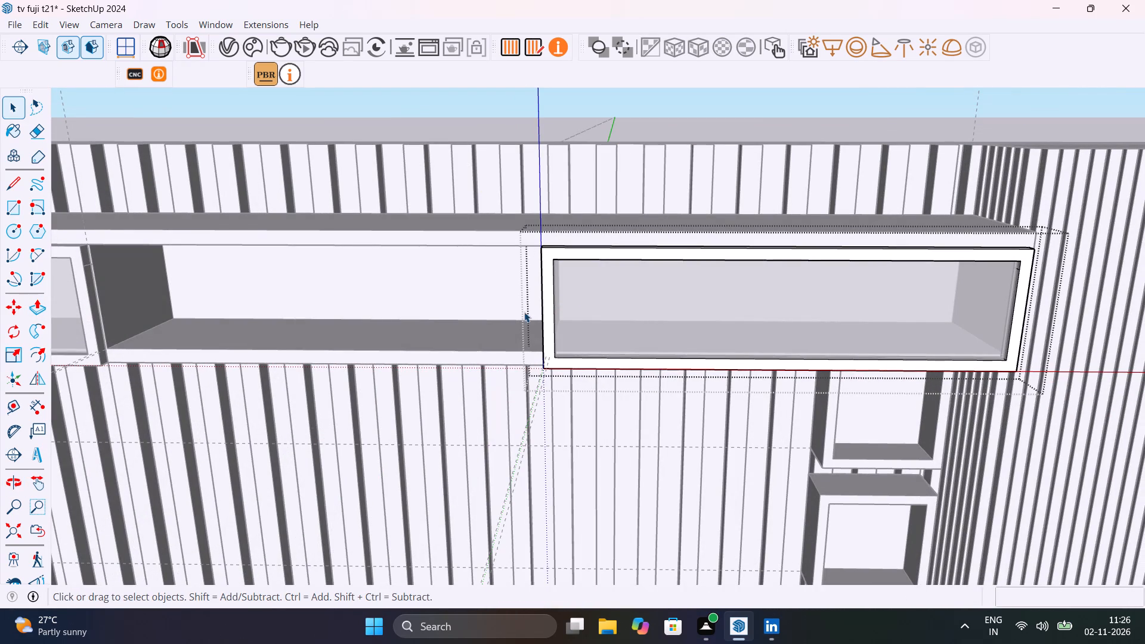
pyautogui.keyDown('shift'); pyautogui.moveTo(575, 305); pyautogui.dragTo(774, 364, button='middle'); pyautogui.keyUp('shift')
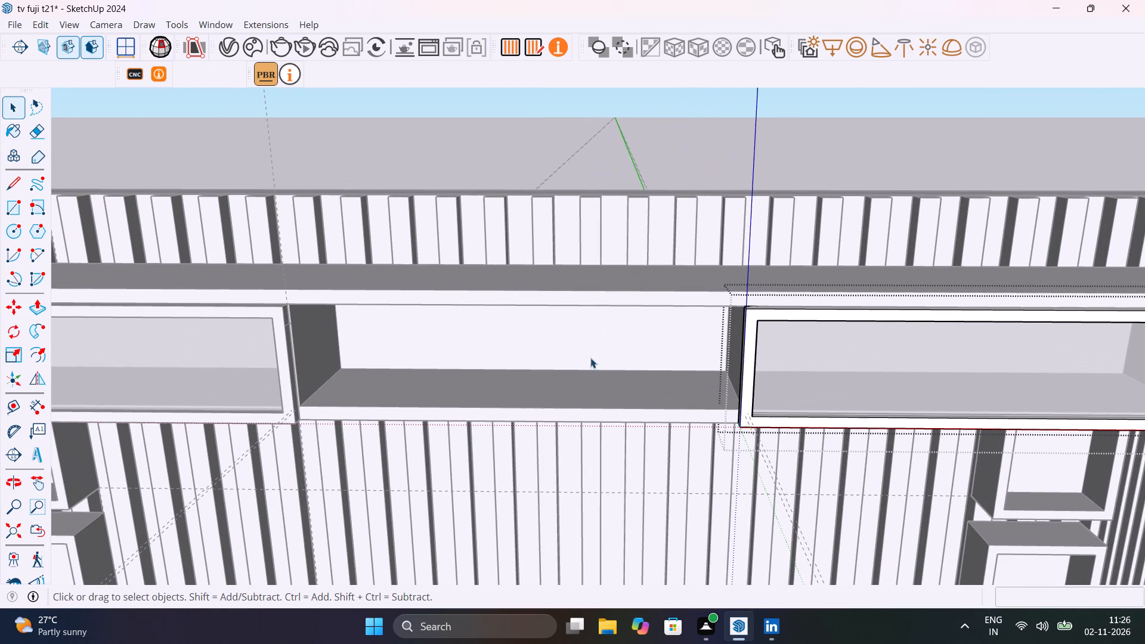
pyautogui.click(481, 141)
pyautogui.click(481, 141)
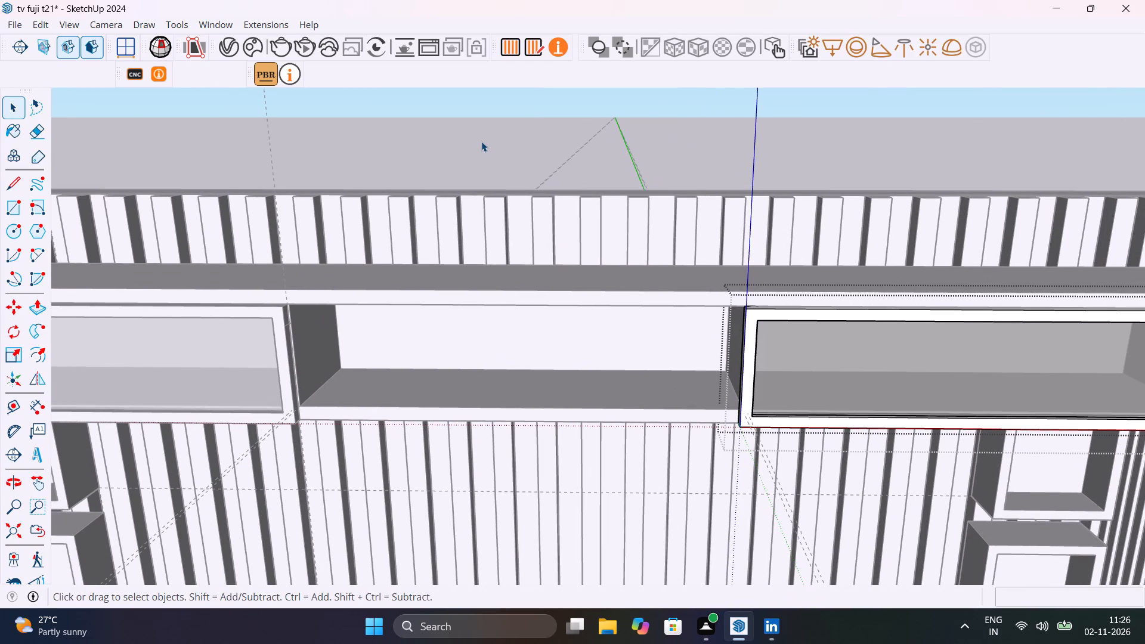
# Examine the upper corner where the first compartment's frame meets the divider beside the open middle compartment.
pyautogui.scroll(-7, 537, 321)
pyautogui.keyDown('shift'); pyautogui.moveTo(529, 365); pyautogui.dragTo(750, 375, button='middle'); pyautogui.keyUp('shift')
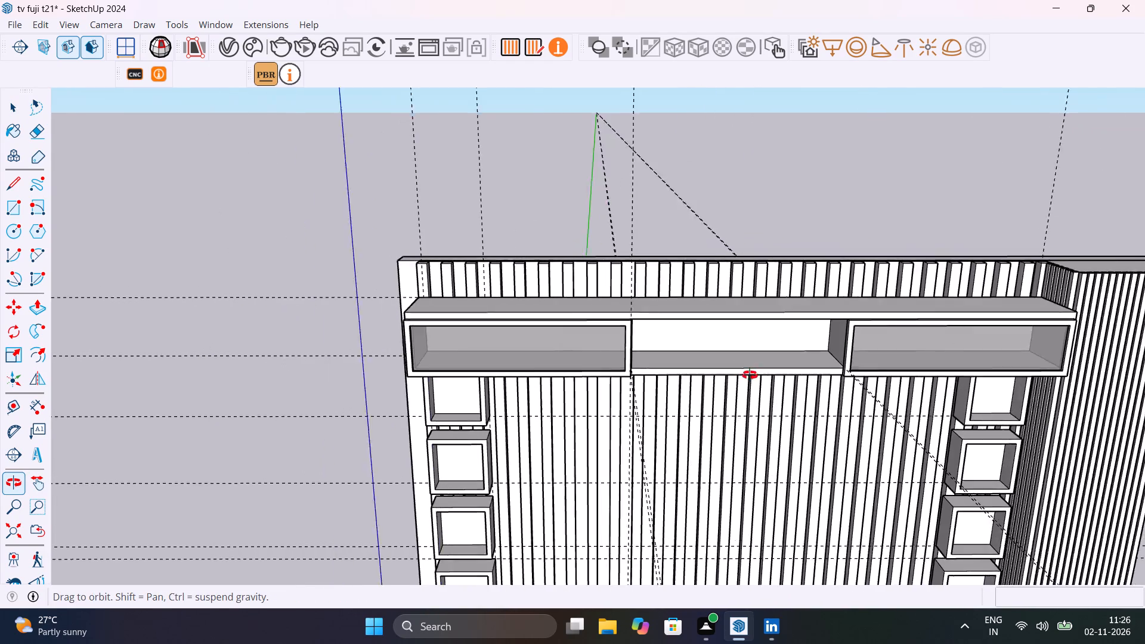
pyautogui.keyDown('shift'); pyautogui.moveTo(750, 375); pyautogui.dragTo(648, 389, button='middle'); pyautogui.keyUp('shift')
pyautogui.scroll(4, 623, 318)
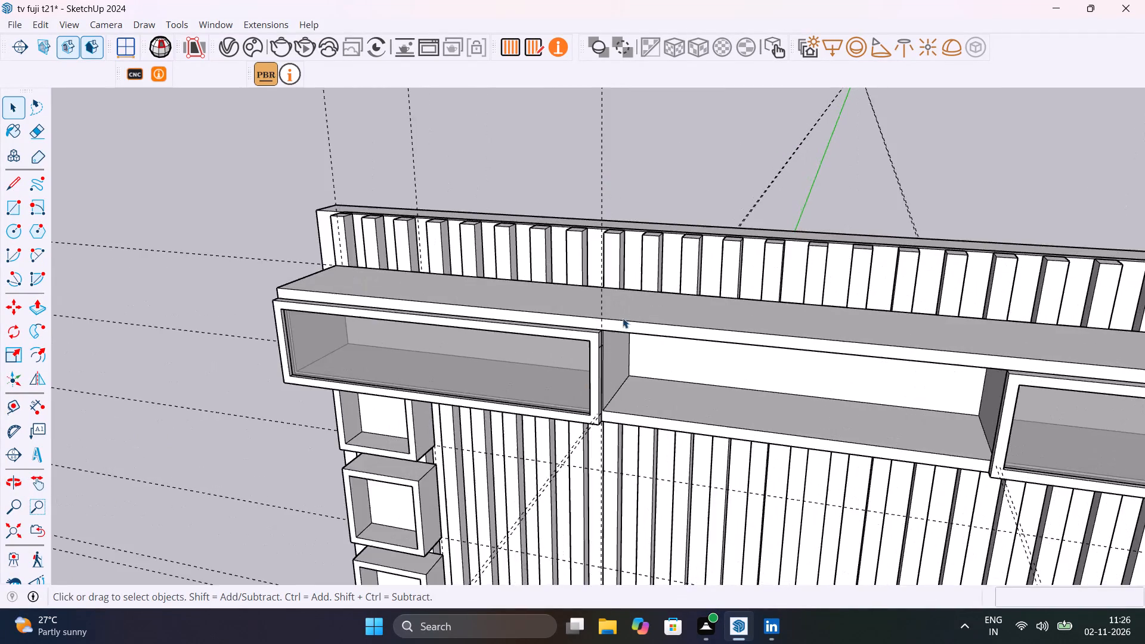
pyautogui.scroll(19, 623, 318)
pyautogui.scroll(5, 496, 398)
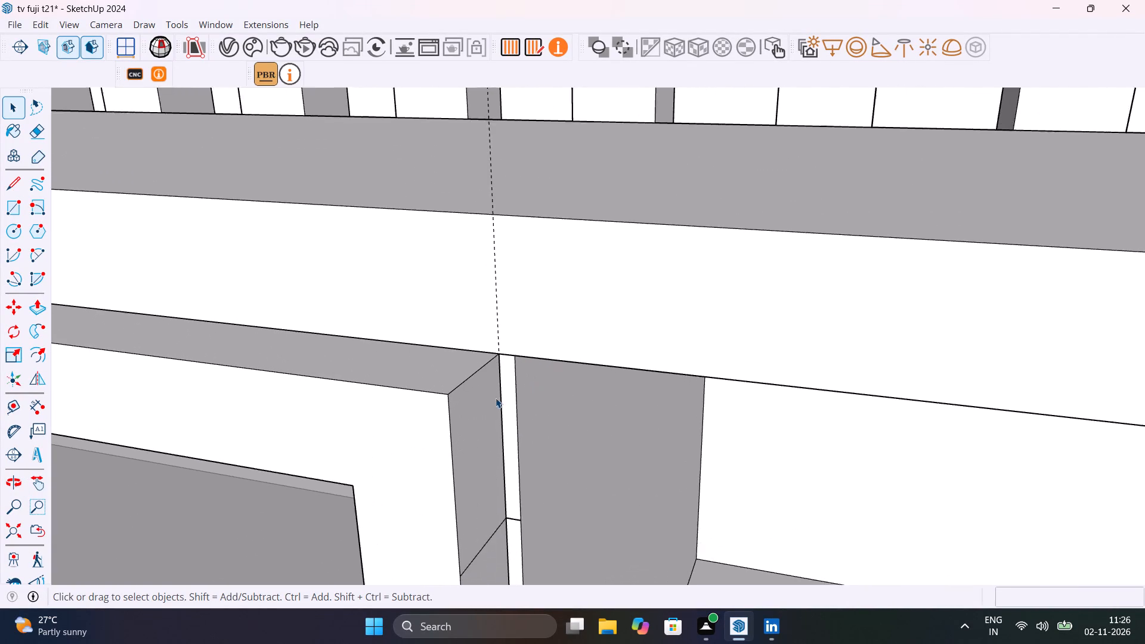
pyautogui.scroll(7, 496, 398)
pyautogui.scroll(3, 503, 290)
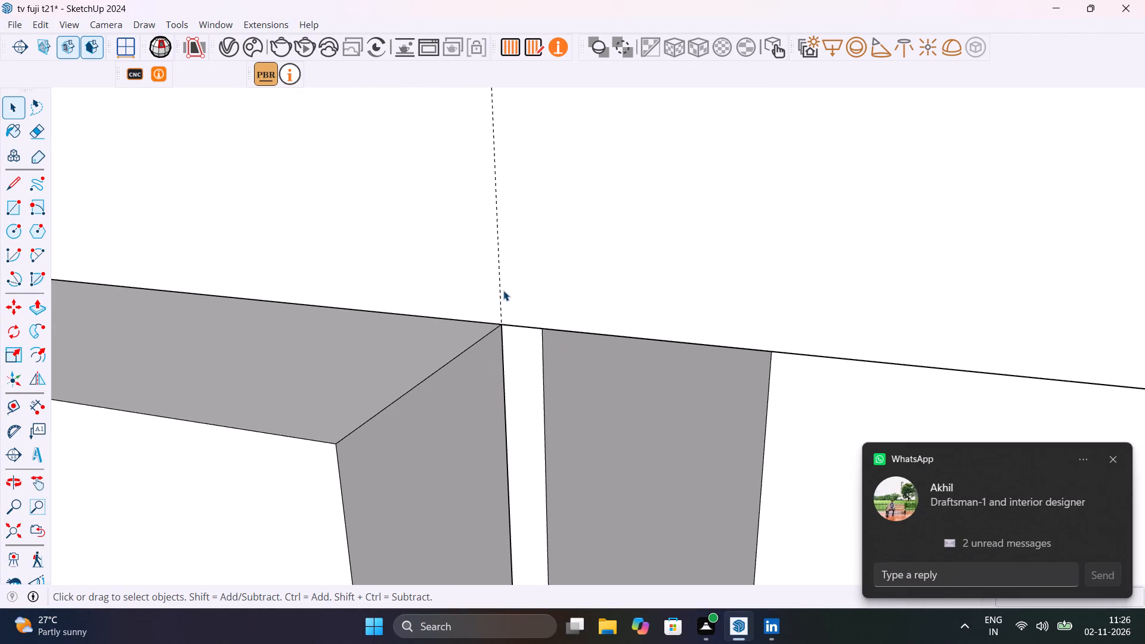
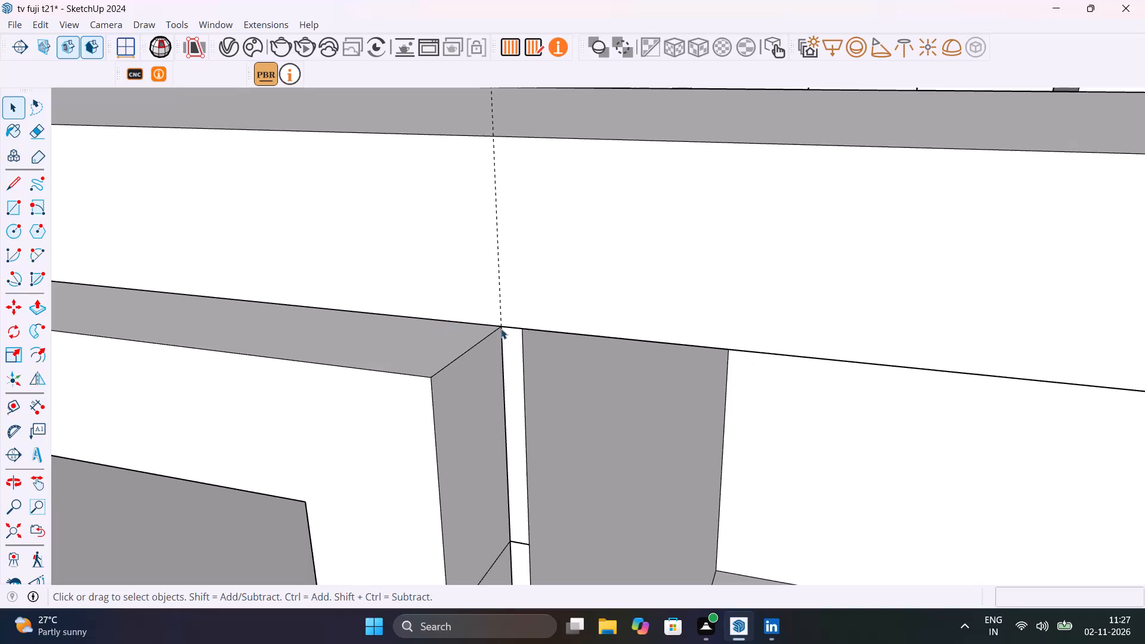
# Place a vertical guide about 1/16" along the red axis from the existing guide at the first compartment frame's inner upper corner.
pyautogui.click(472, 403)
pyautogui.scroll(-8, 472, 403)
pyautogui.scroll(-15, 472, 403)
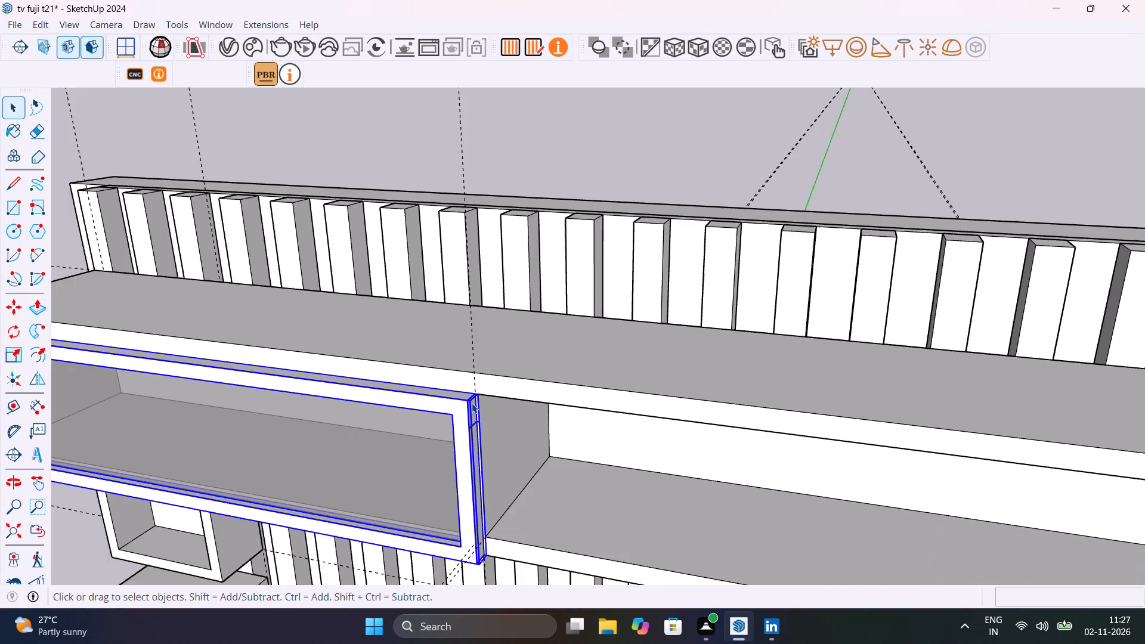
pyautogui.scroll(-7, 472, 403)
pyautogui.scroll(20, 474, 391)
pyautogui.scroll(4, 474, 391)
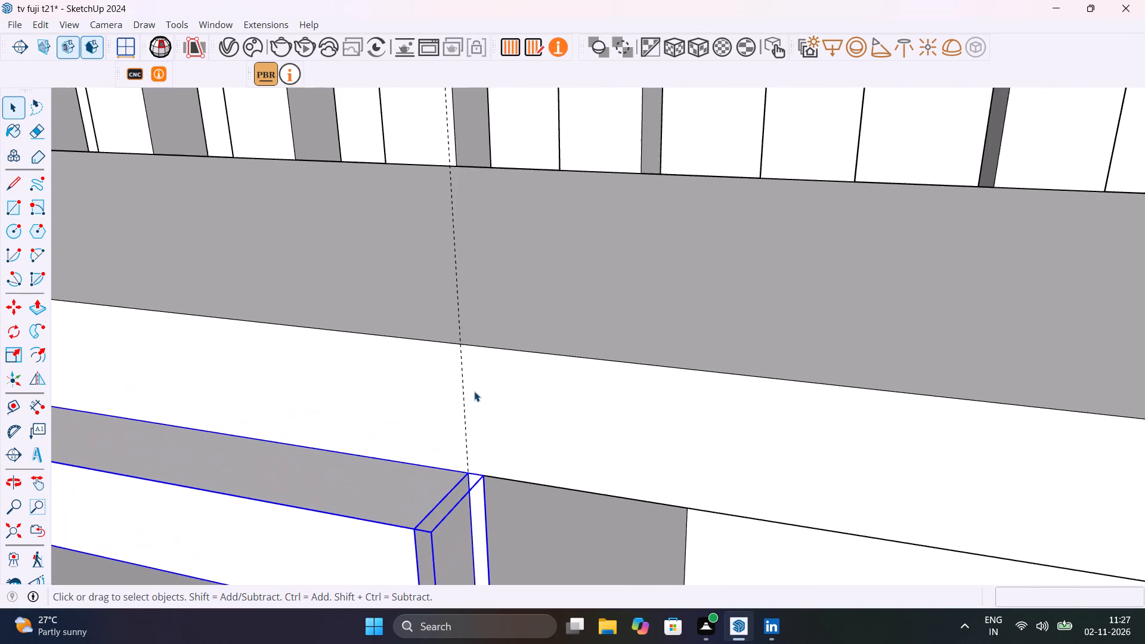
pyautogui.scroll(2, 474, 391)
pyautogui.press('t')
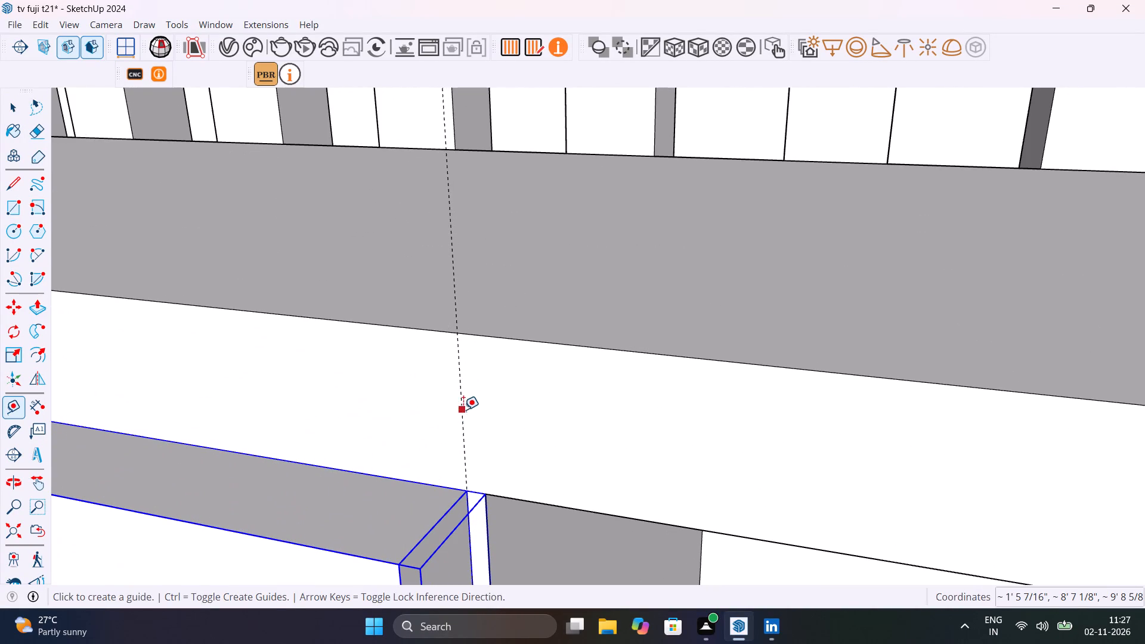
pyautogui.click(463, 410)
pyautogui.scroll(11, 472, 453)
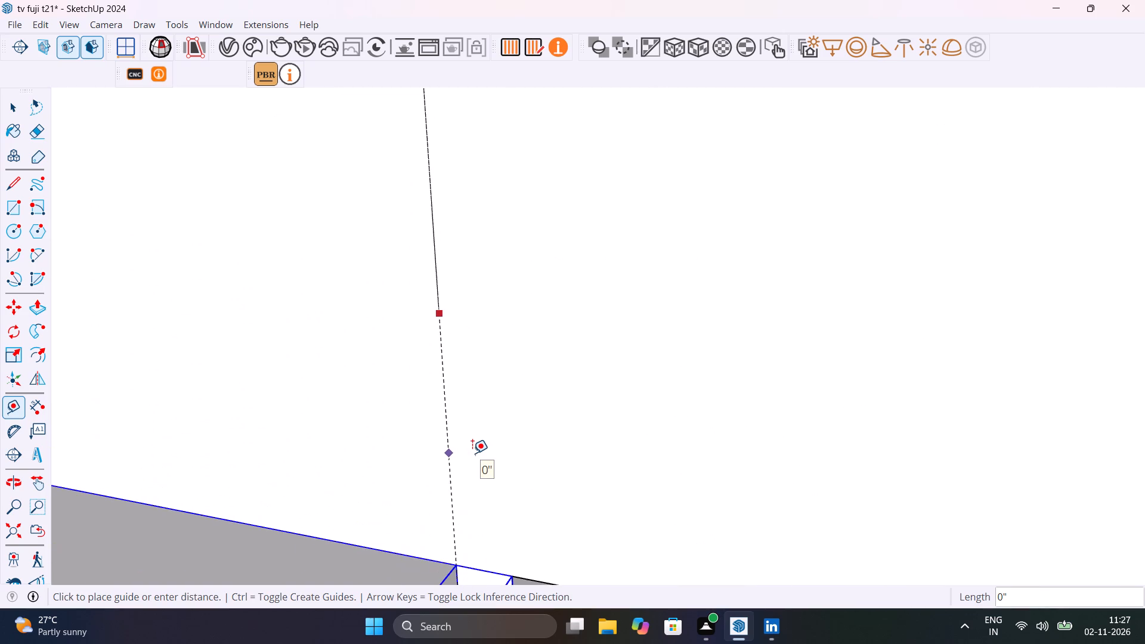
pyautogui.keyDown('shift'); pyautogui.moveTo(472, 454); pyautogui.dragTo(435, 315, button='middle'); pyautogui.keyUp('shift')
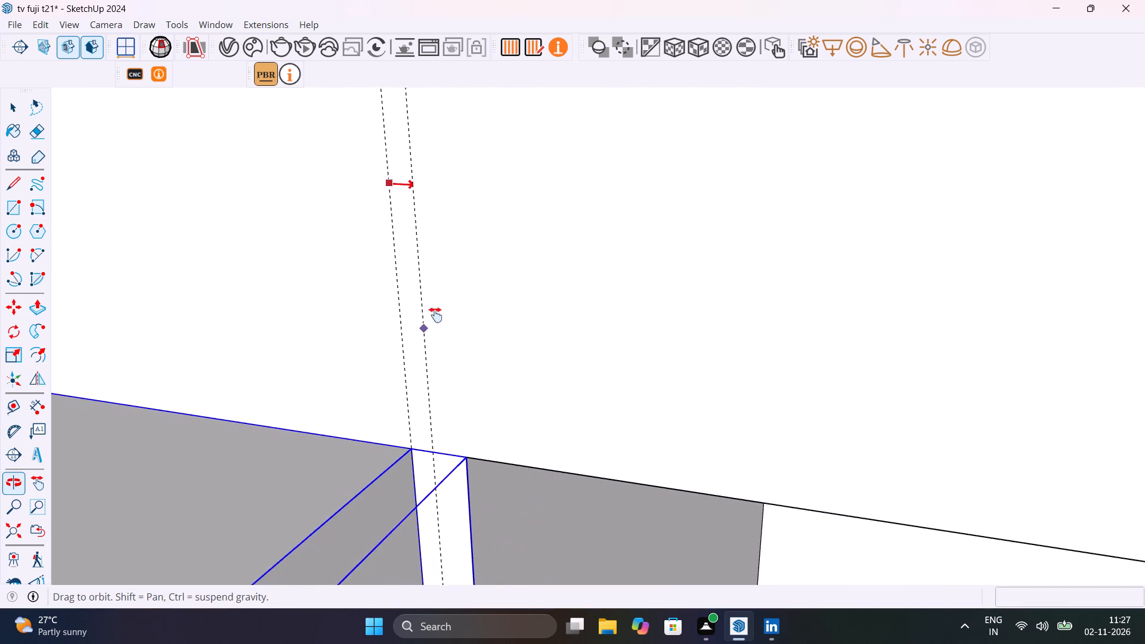
pyautogui.keyDown('shift'); pyautogui.moveTo(435, 315); pyautogui.dragTo(470, 293, button='middle'); pyautogui.keyUp('shift')
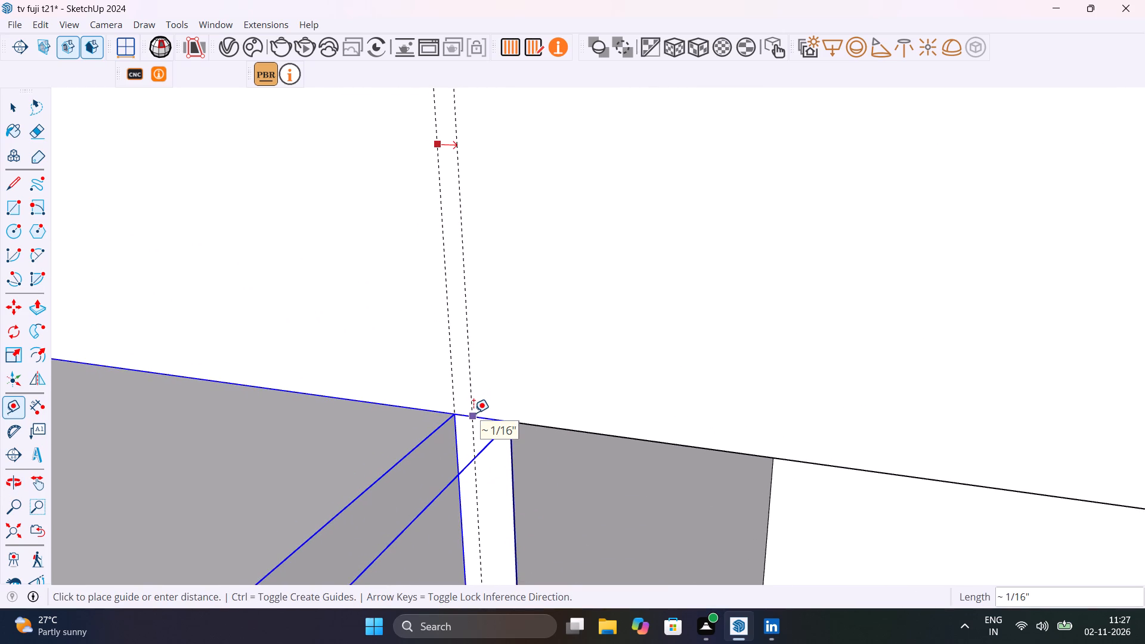
pyautogui.click(474, 413)
pyautogui.scroll(-7, 533, 413)
pyautogui.press('space')
# Copy the first compartment's framed glass panel about 3' 5 1/4" along the red axis onto the middle compartment, starting at the new guide.
pyautogui.scroll(-16, 533, 413)
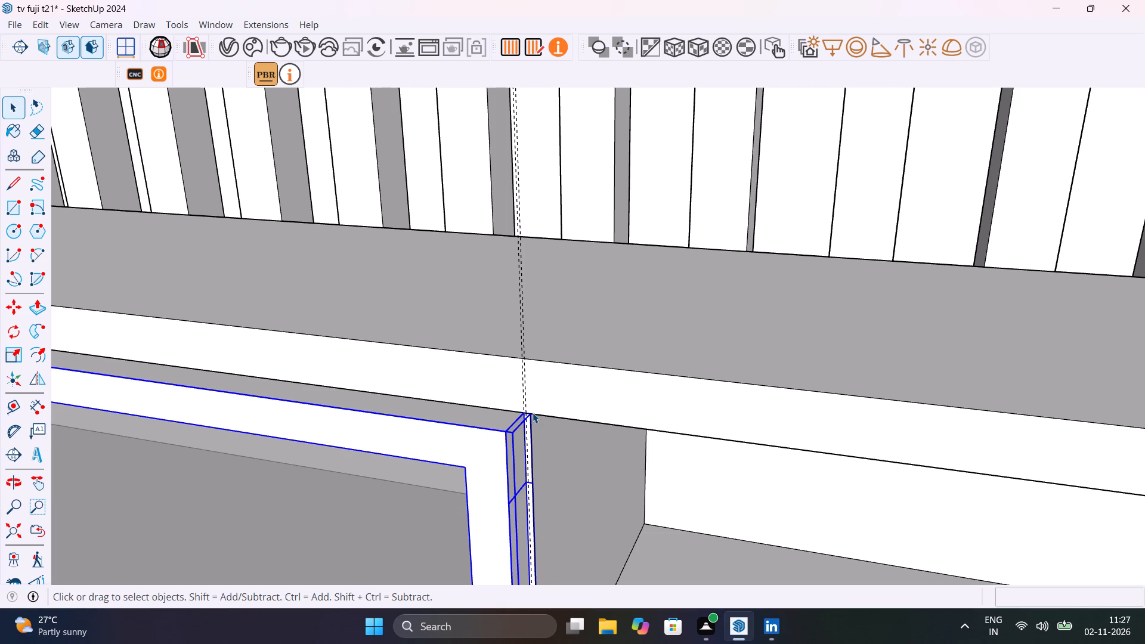
pyautogui.scroll(-9, 533, 413)
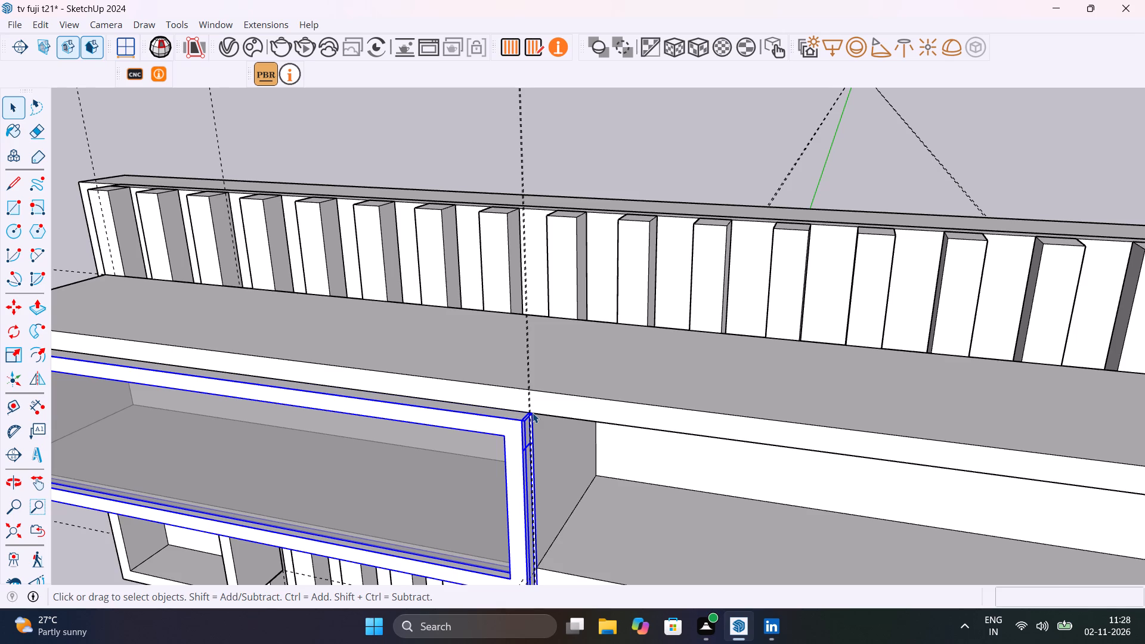
pyautogui.scroll(-8, 533, 413)
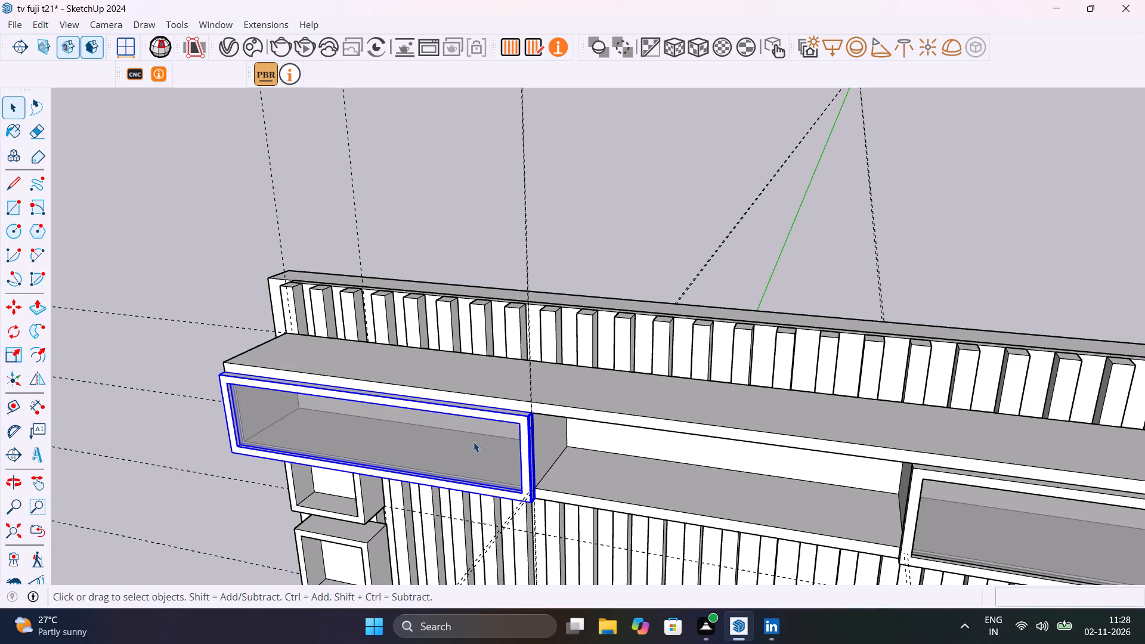
pyautogui.scroll(7, 217, 379)
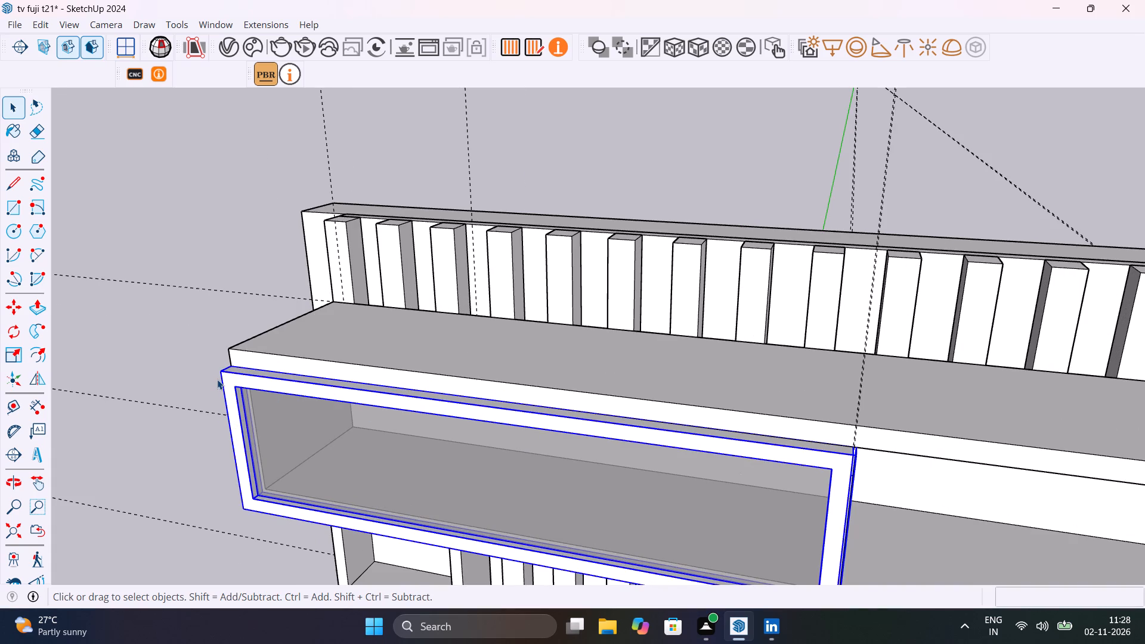
pyautogui.moveTo(226, 379); pyautogui.dragTo(577, 355, button='middle')
pyautogui.scroll(1, 577, 355)
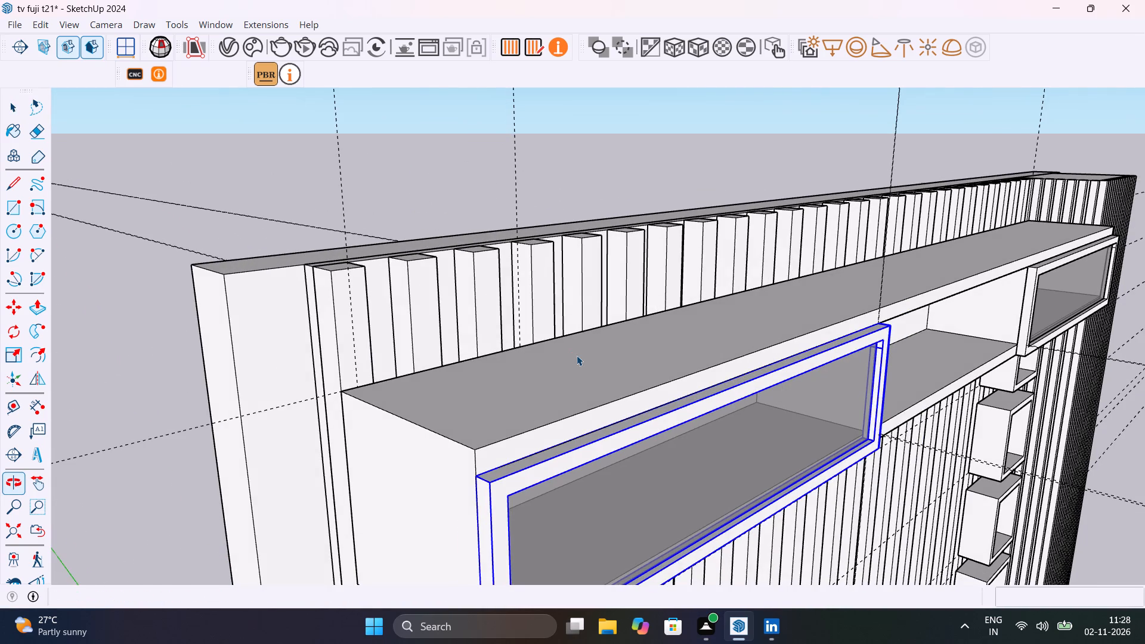
pyautogui.press('m')
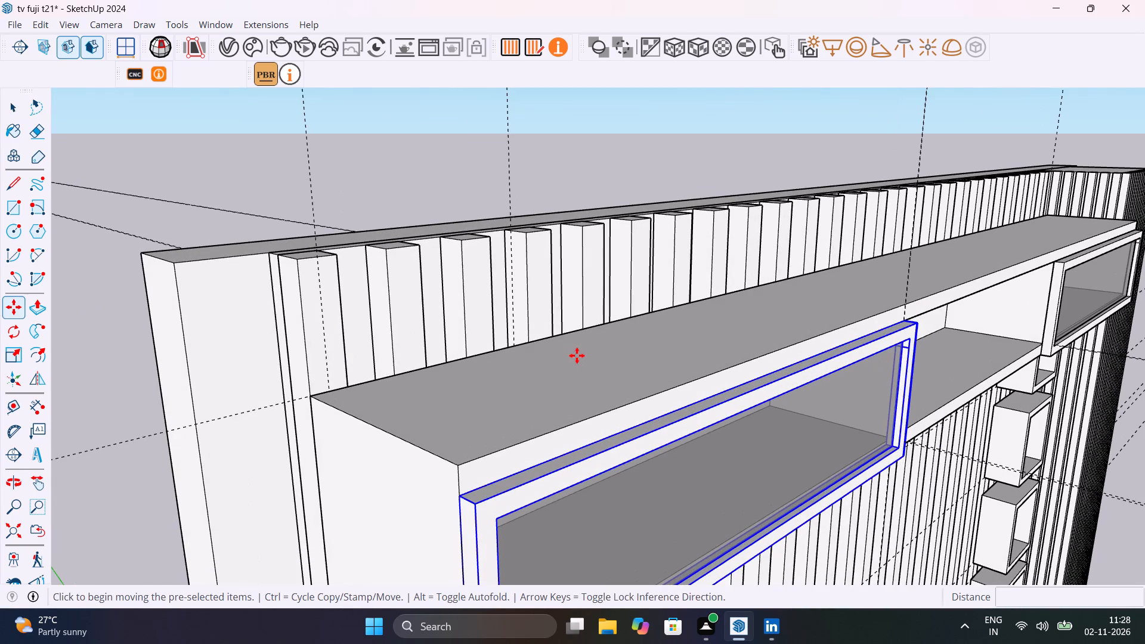
pyautogui.click(463, 499)
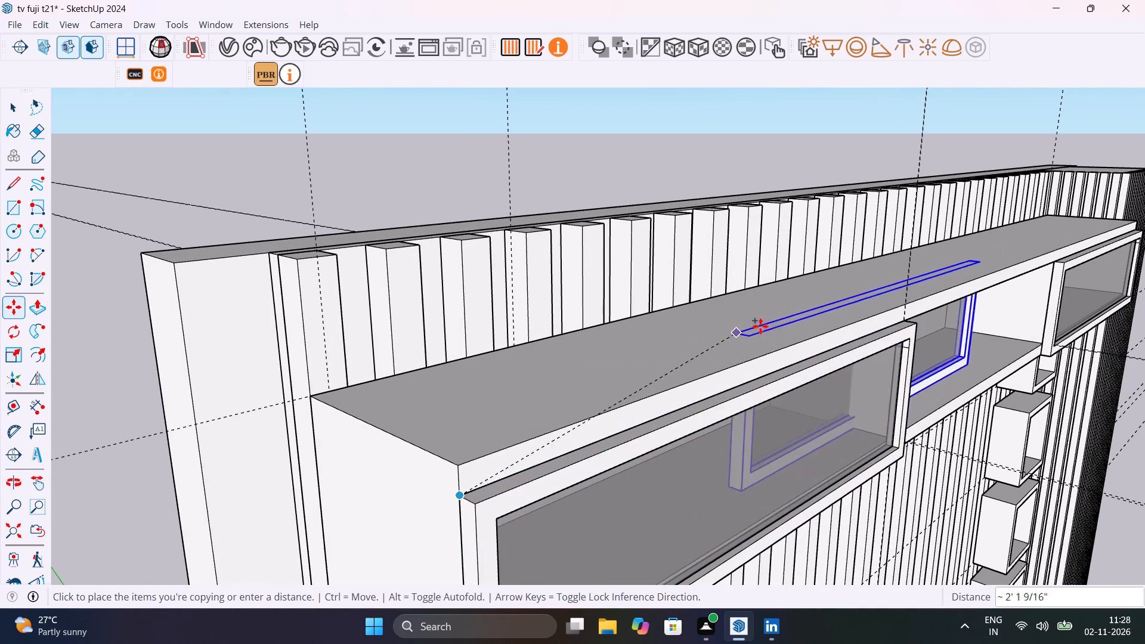
pyautogui.keyDown('shift'); pyautogui.moveTo(797, 358); pyautogui.dragTo(0, 527, button='middle'); pyautogui.keyUp('shift')
pyautogui.scroll(13, 257, 446)
pyautogui.moveTo(271, 472); pyautogui.dragTo(34, 518, button='middle')
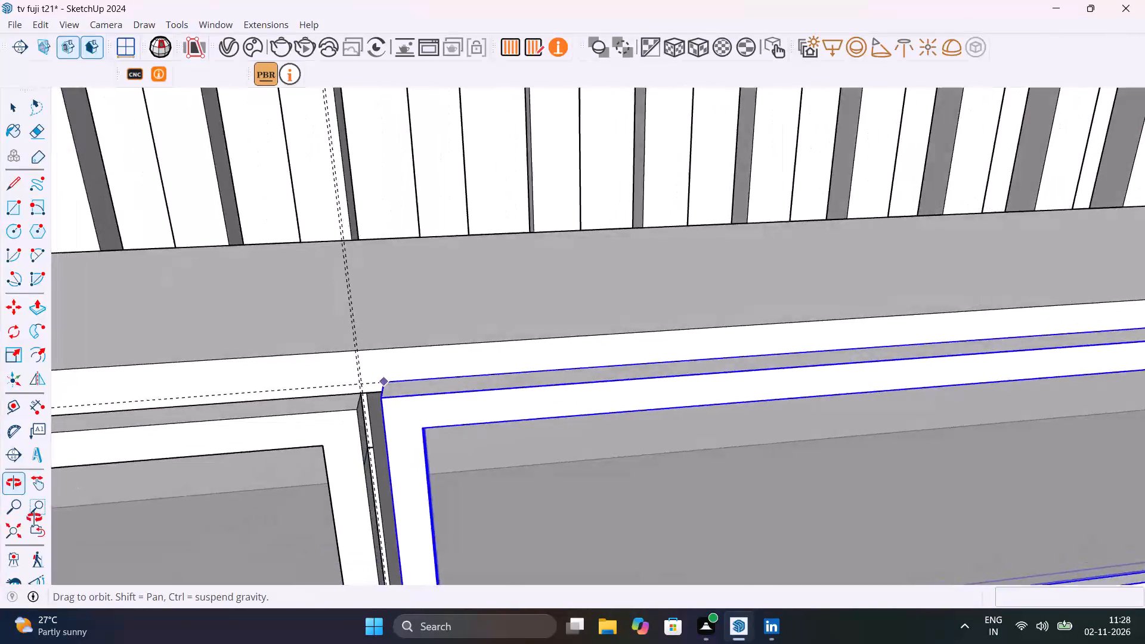
pyautogui.moveTo(34, 518); pyautogui.dragTo(10, 519, button='middle')
pyautogui.scroll(15, 408, 374)
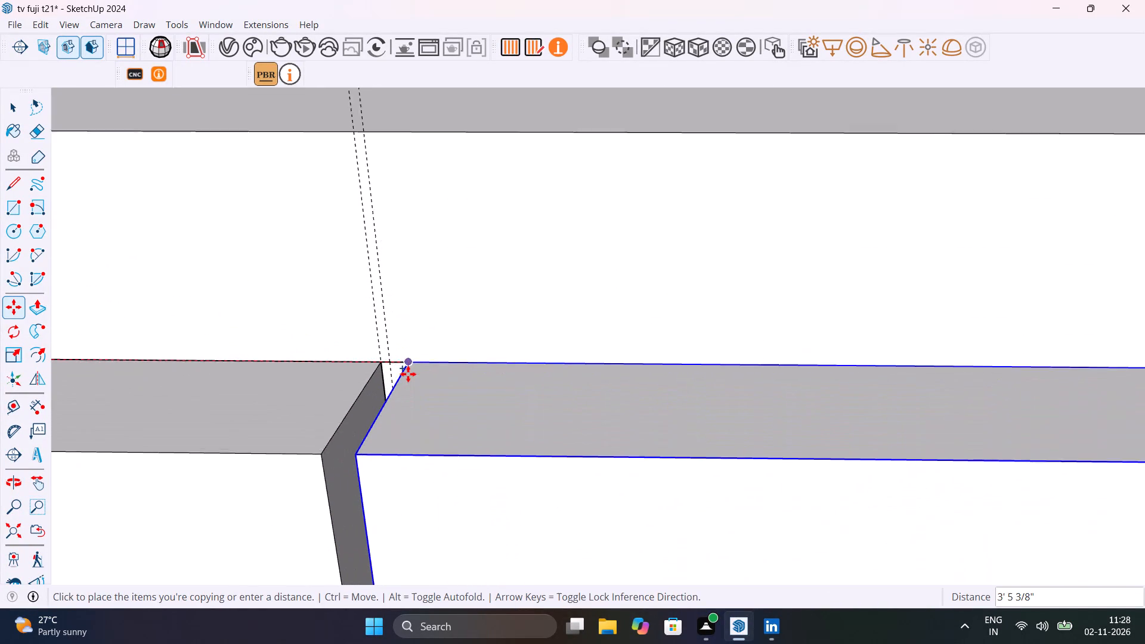
pyautogui.scroll(7, 408, 374)
pyautogui.click(374, 355)
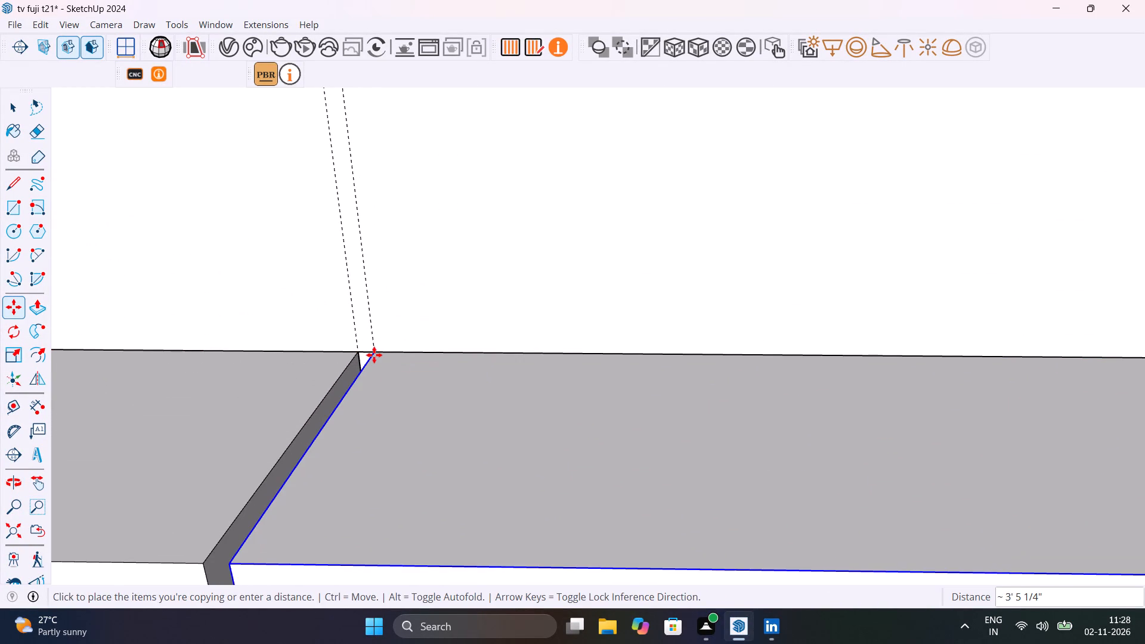
pyautogui.scroll(-20, 427, 350)
pyautogui.scroll(-8, 427, 350)
pyautogui.moveTo(584, 380); pyautogui.dragTo(437, 363, button='middle')
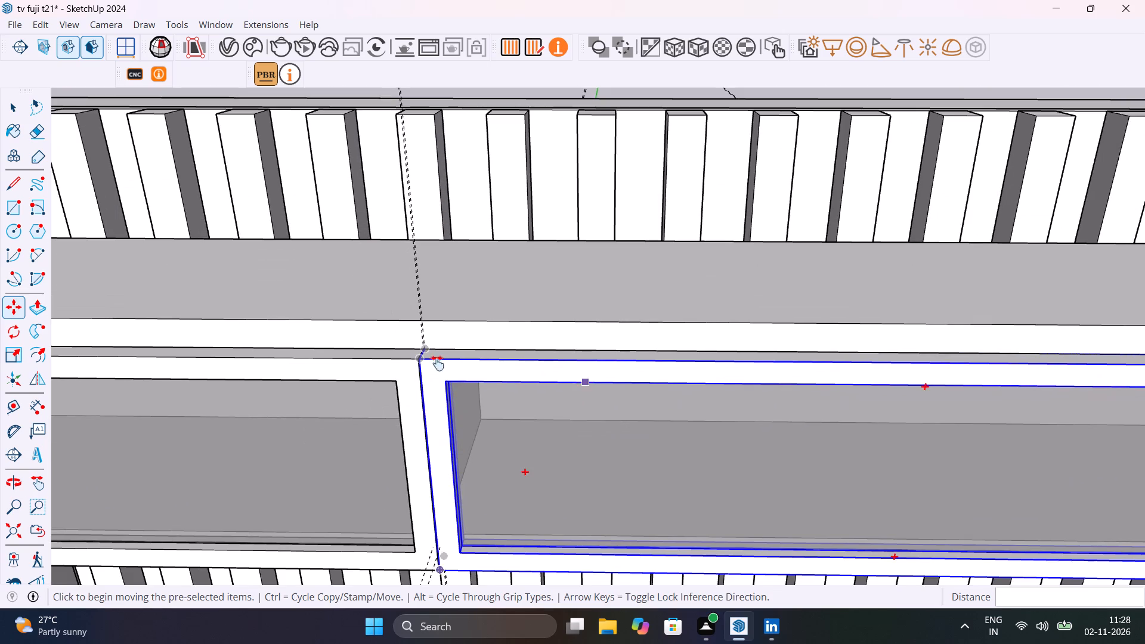
pyautogui.moveTo(437, 363); pyautogui.dragTo(0, 307, button='middle')
pyautogui.moveTo(874, 346); pyautogui.dragTo(684, 323, button='middle')
pyautogui.press('space')
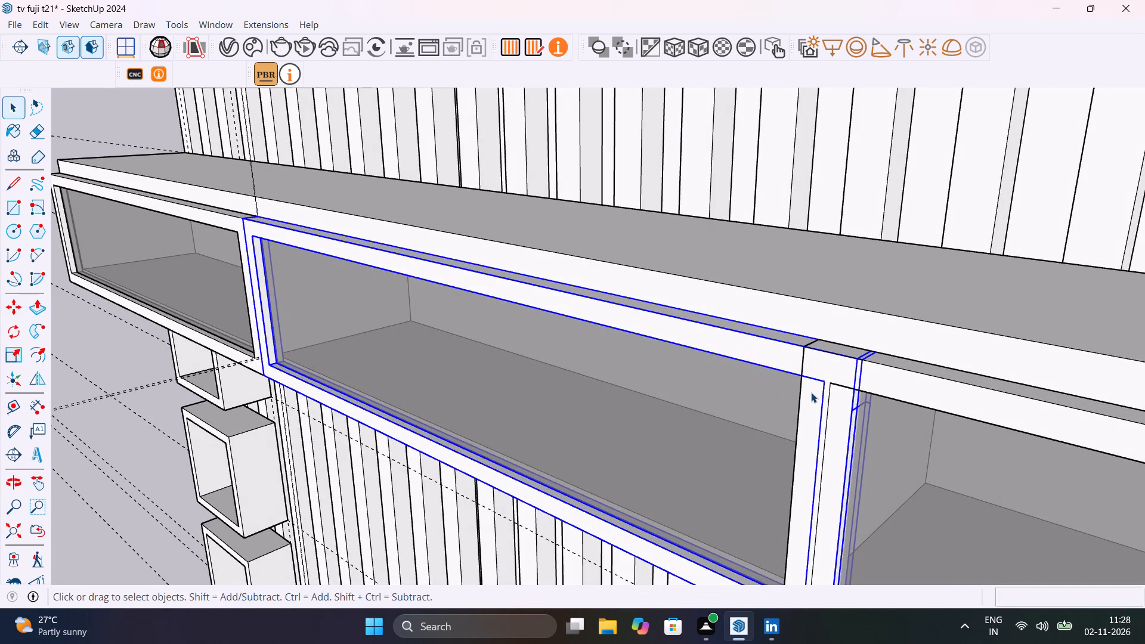
# Scale the middle compartment's framed glass panel narrower along the red axis, pulling its end back from the third compartment's frame.
pyautogui.press('s')
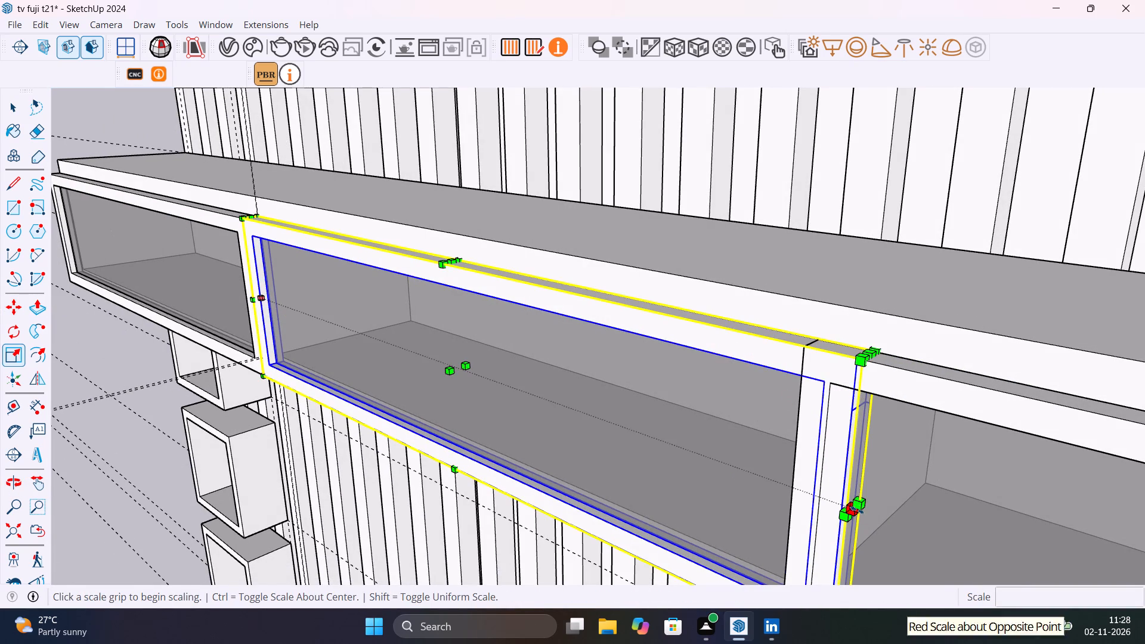
pyautogui.click(857, 509)
pyautogui.scroll(6, 786, 447)
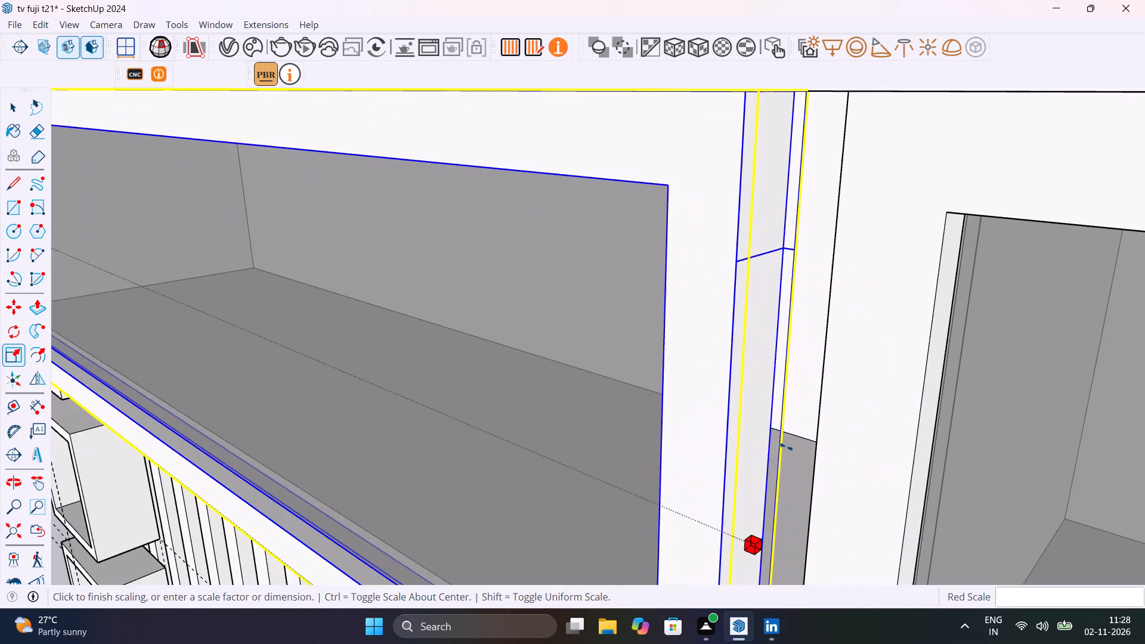
pyautogui.moveTo(786, 447); pyautogui.dragTo(969, 485, button='middle')
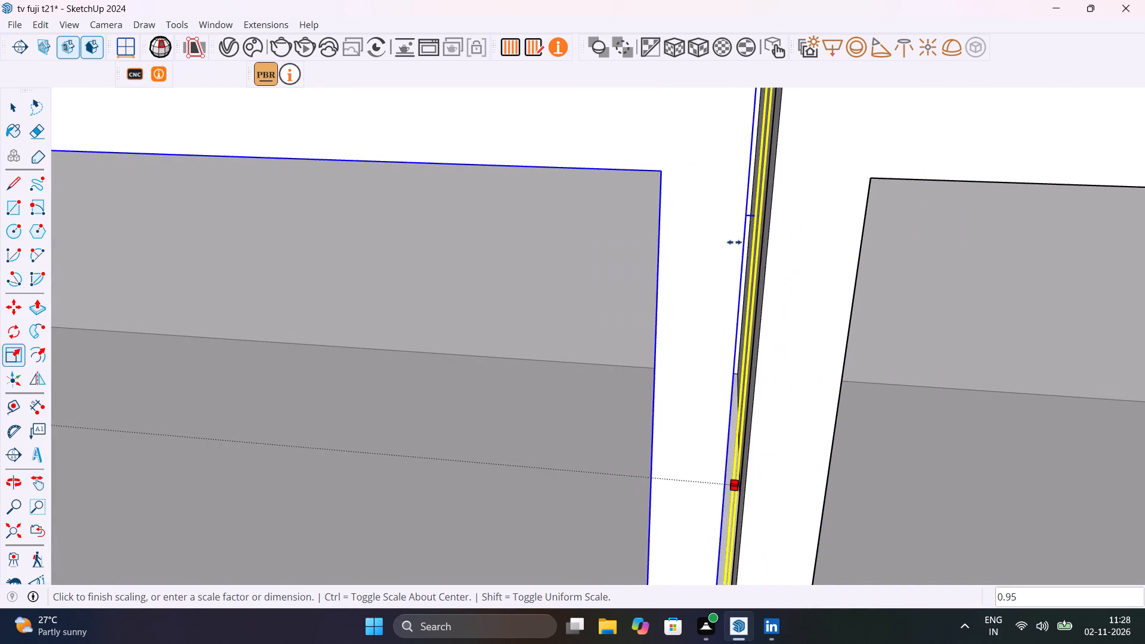
pyautogui.click(705, 260)
pyautogui.press('space')
# Scale the third compartment's framed glass panel to about 0.99 along the red axis, pulling back its end beside the middle compartment.
pyautogui.click(787, 346)
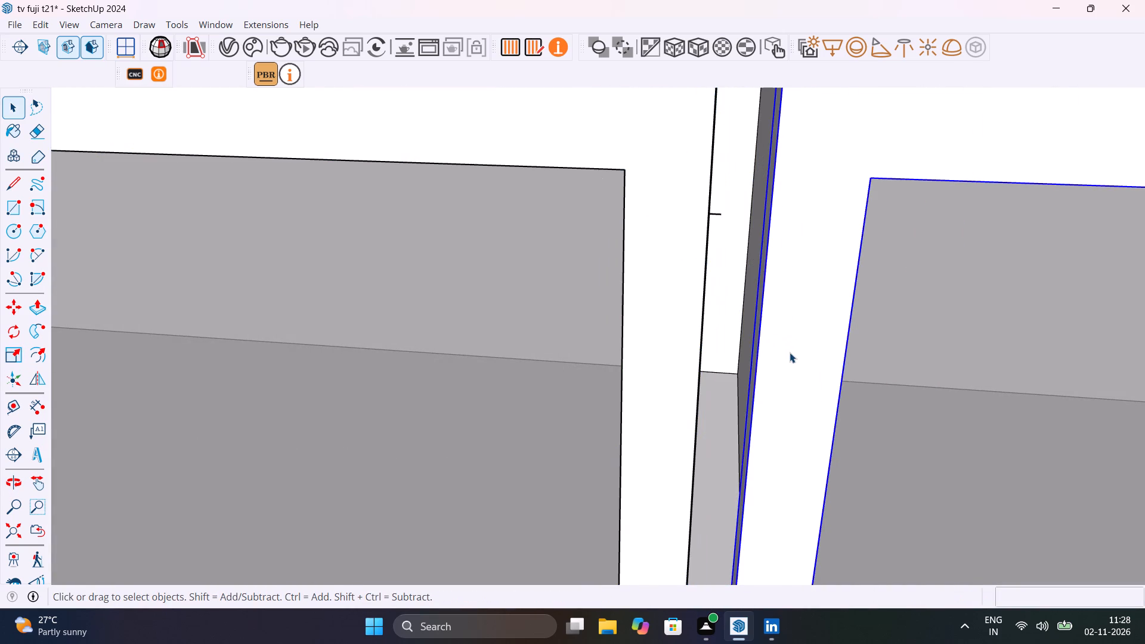
pyautogui.press('s')
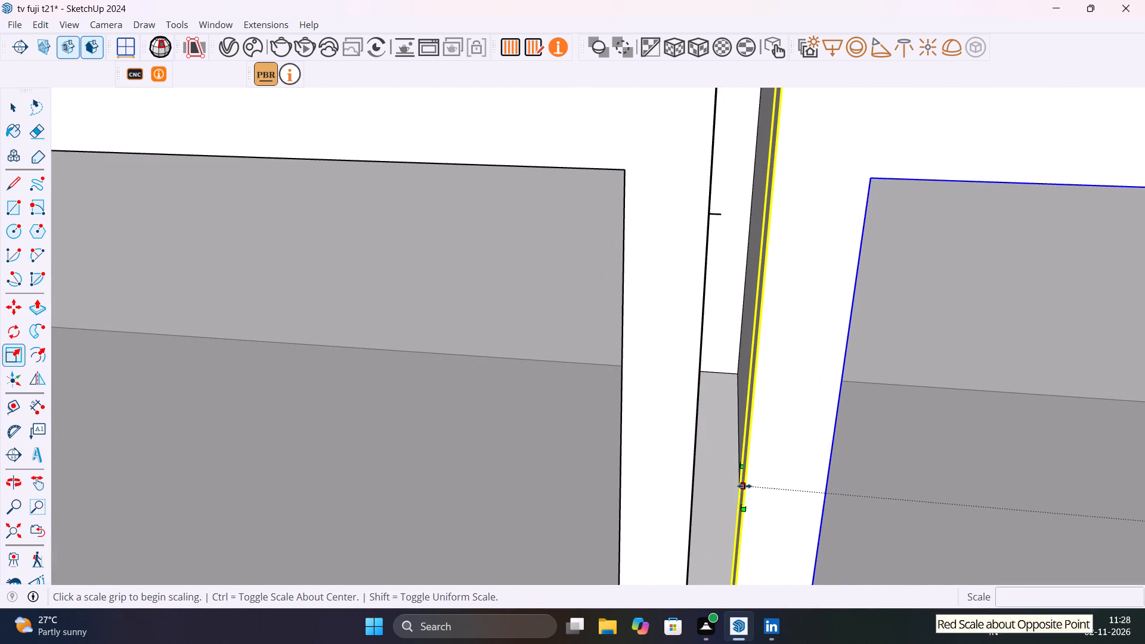
pyautogui.click(744, 485)
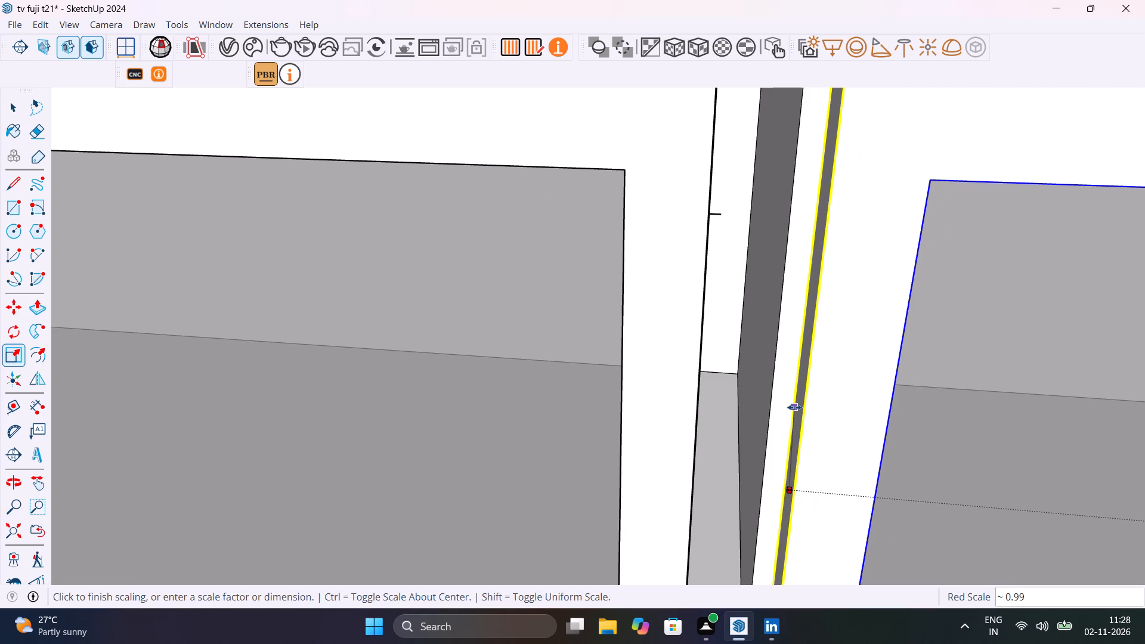
pyautogui.click(794, 406)
pyautogui.scroll(-15, 794, 406)
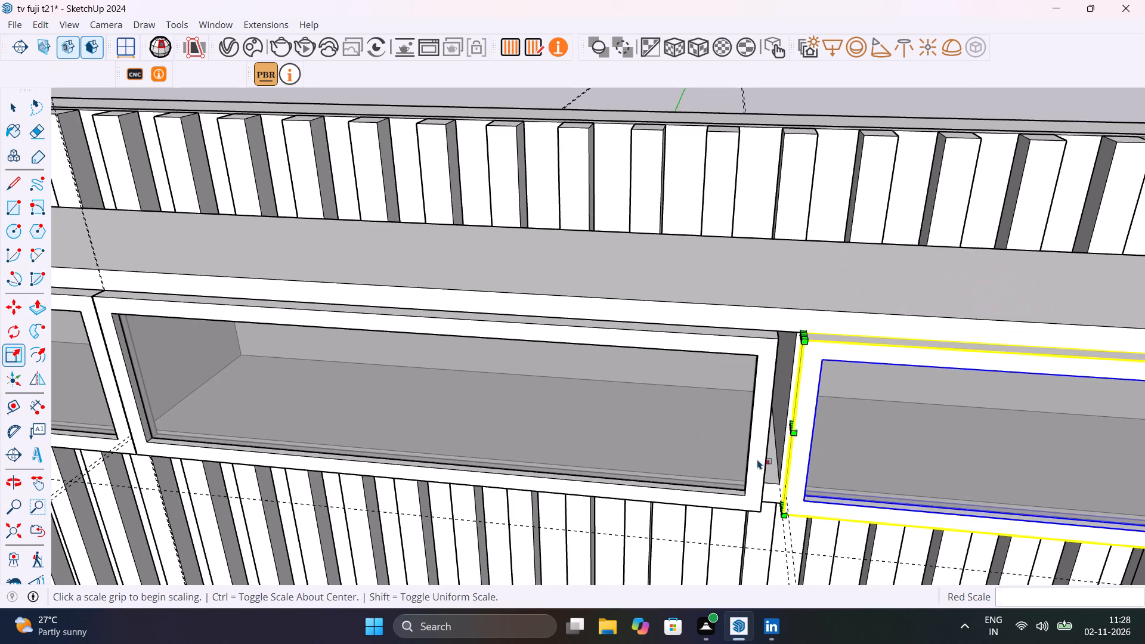
pyautogui.press('space')
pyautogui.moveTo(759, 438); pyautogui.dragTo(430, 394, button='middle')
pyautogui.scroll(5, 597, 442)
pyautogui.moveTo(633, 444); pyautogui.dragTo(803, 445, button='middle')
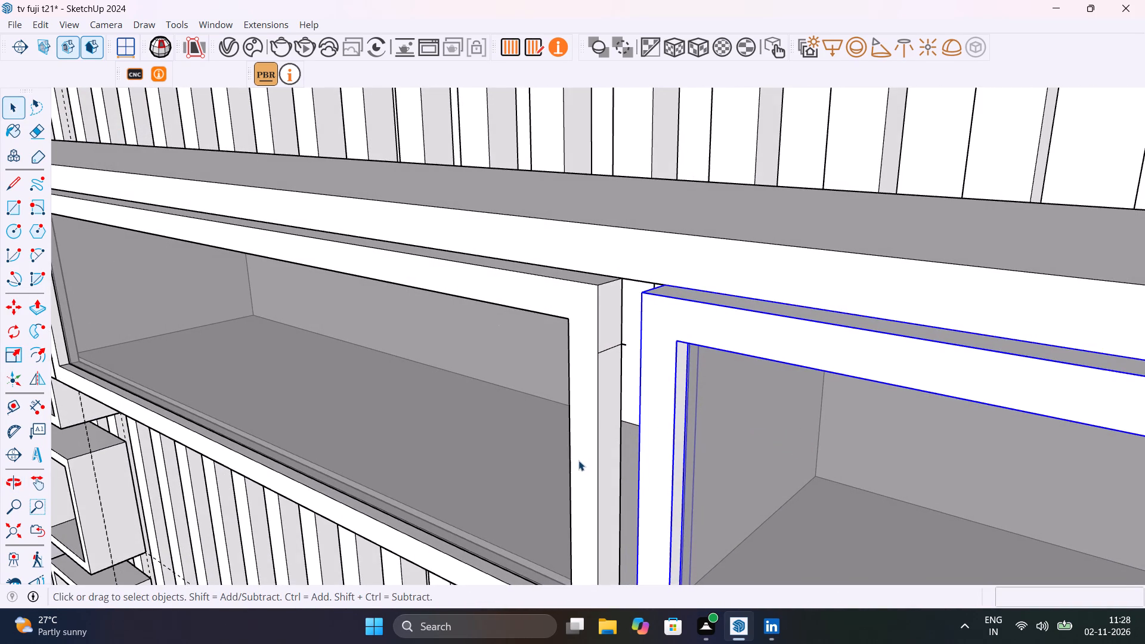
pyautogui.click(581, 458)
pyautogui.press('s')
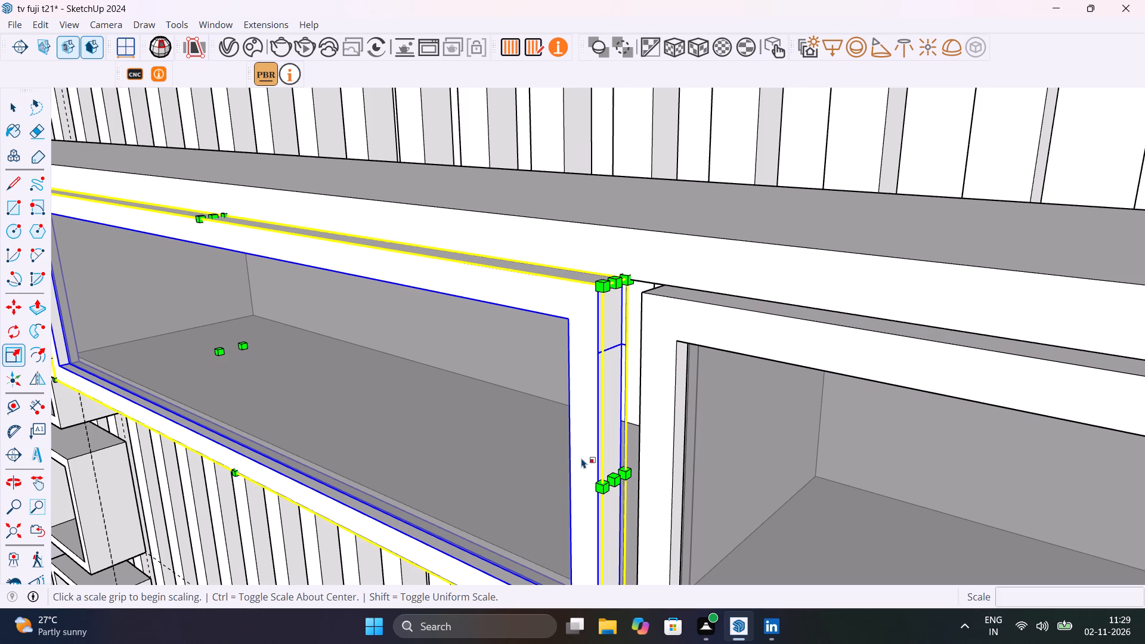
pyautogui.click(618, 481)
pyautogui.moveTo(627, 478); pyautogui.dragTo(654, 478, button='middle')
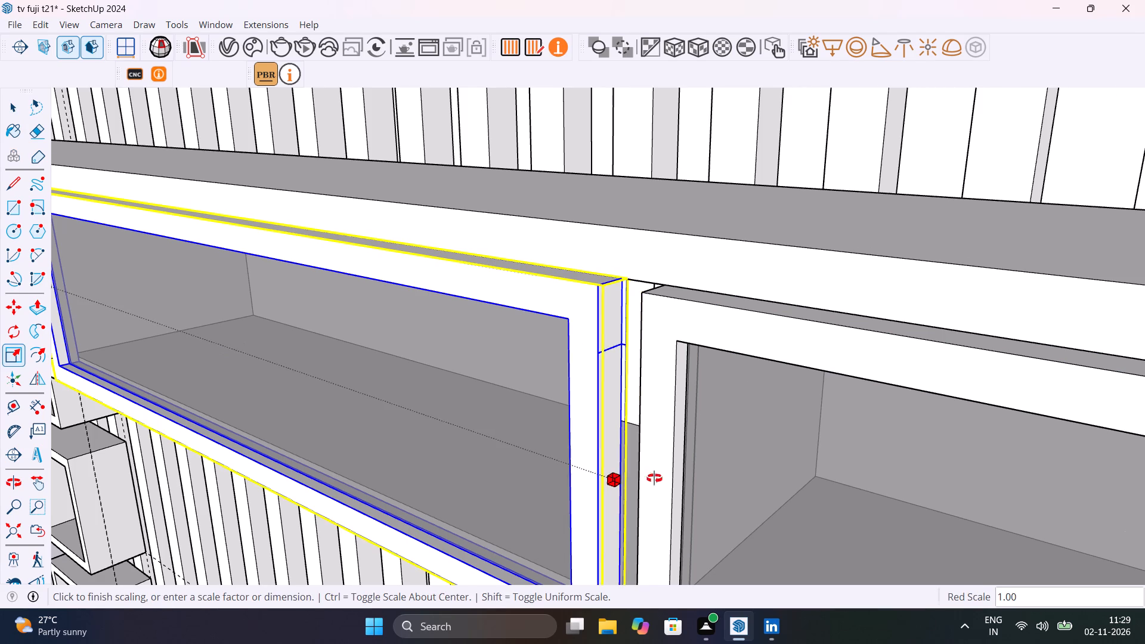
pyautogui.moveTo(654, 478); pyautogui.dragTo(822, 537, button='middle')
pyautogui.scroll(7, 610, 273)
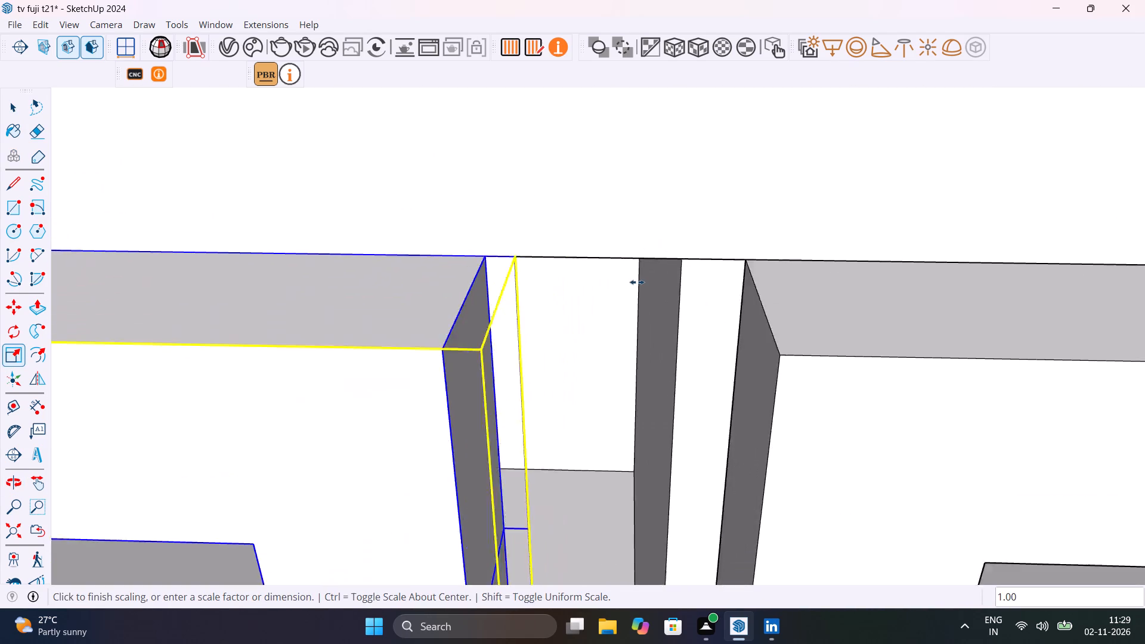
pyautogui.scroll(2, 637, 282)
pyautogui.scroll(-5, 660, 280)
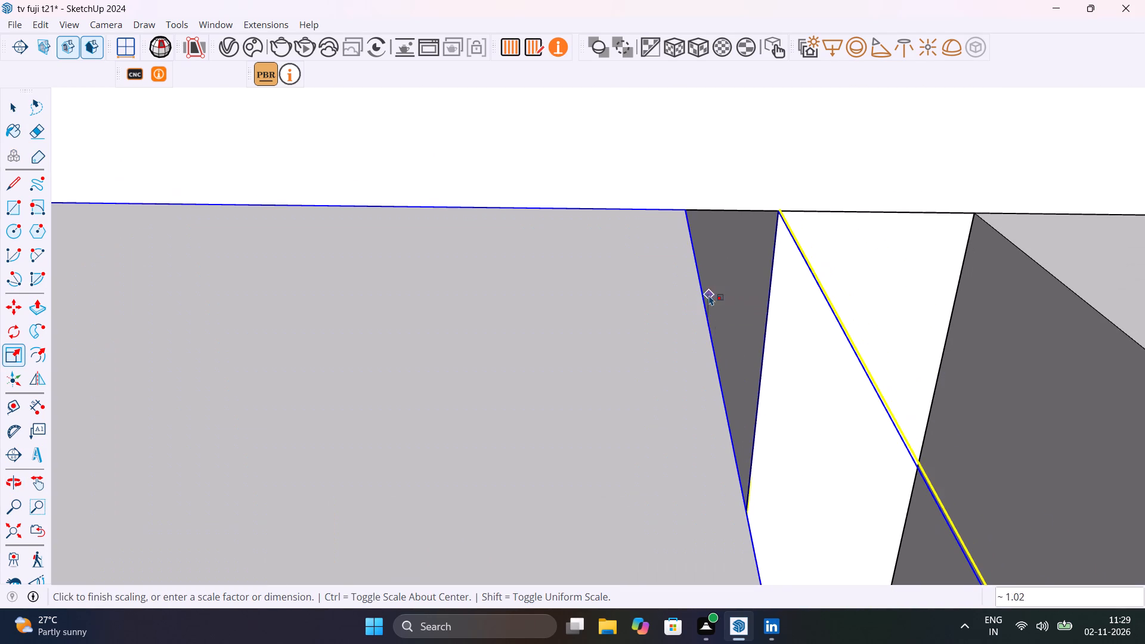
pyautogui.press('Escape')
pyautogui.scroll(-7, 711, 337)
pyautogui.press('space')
# Place a vertical guide about 3/16" from the third compartment frame's edge, on the front of the divider beside the middle compartment.
pyautogui.press('t')
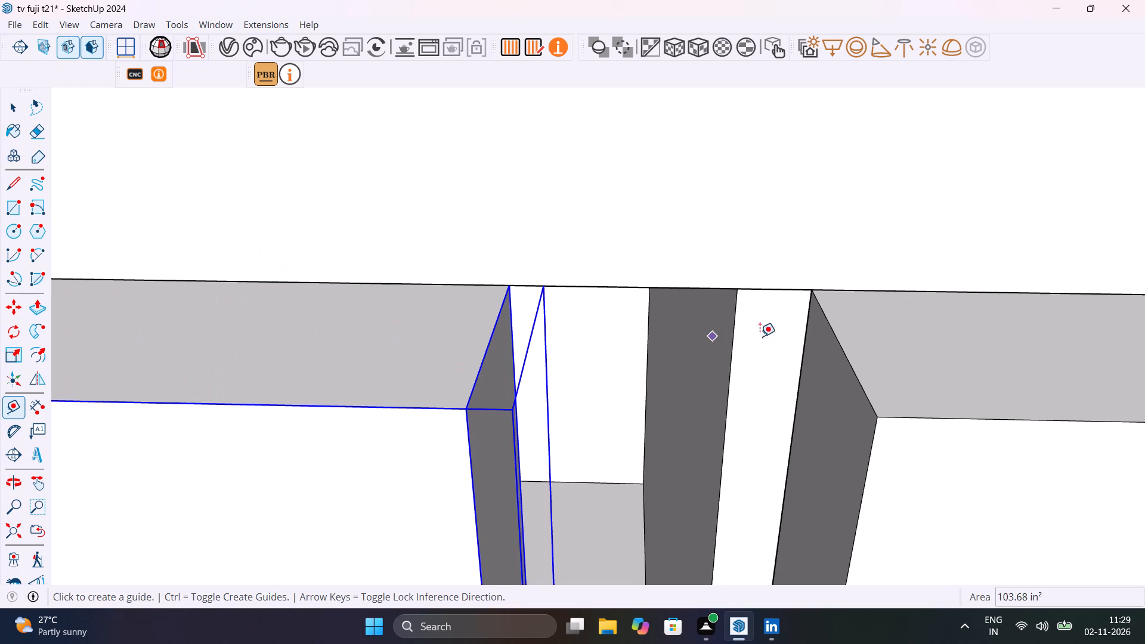
pyautogui.click(805, 327)
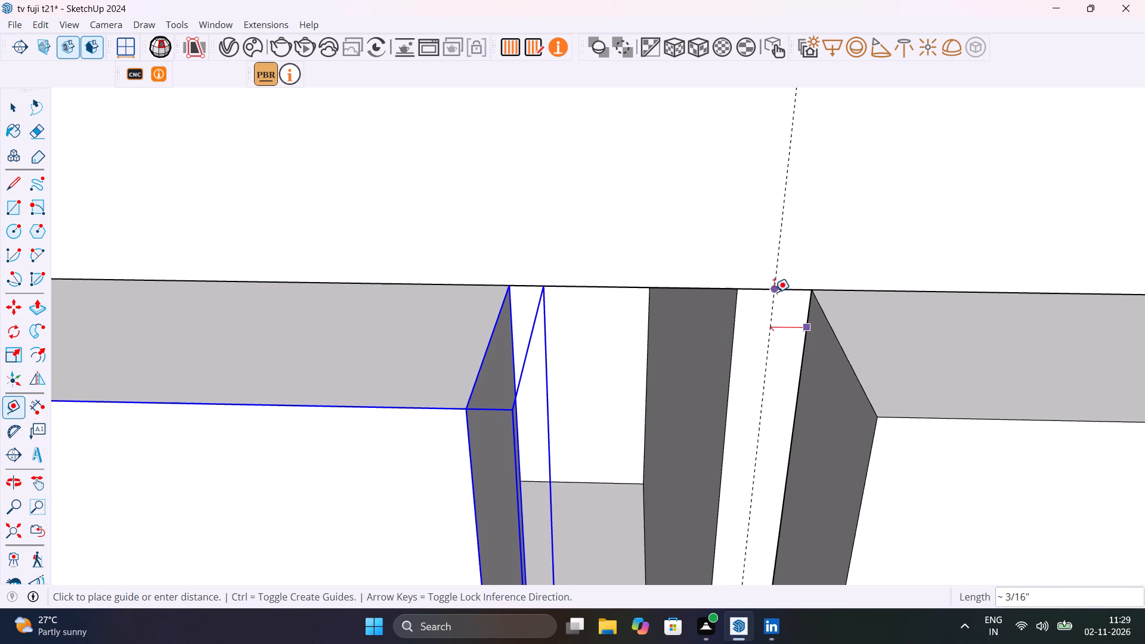
pyautogui.click(775, 291)
pyautogui.press('space')
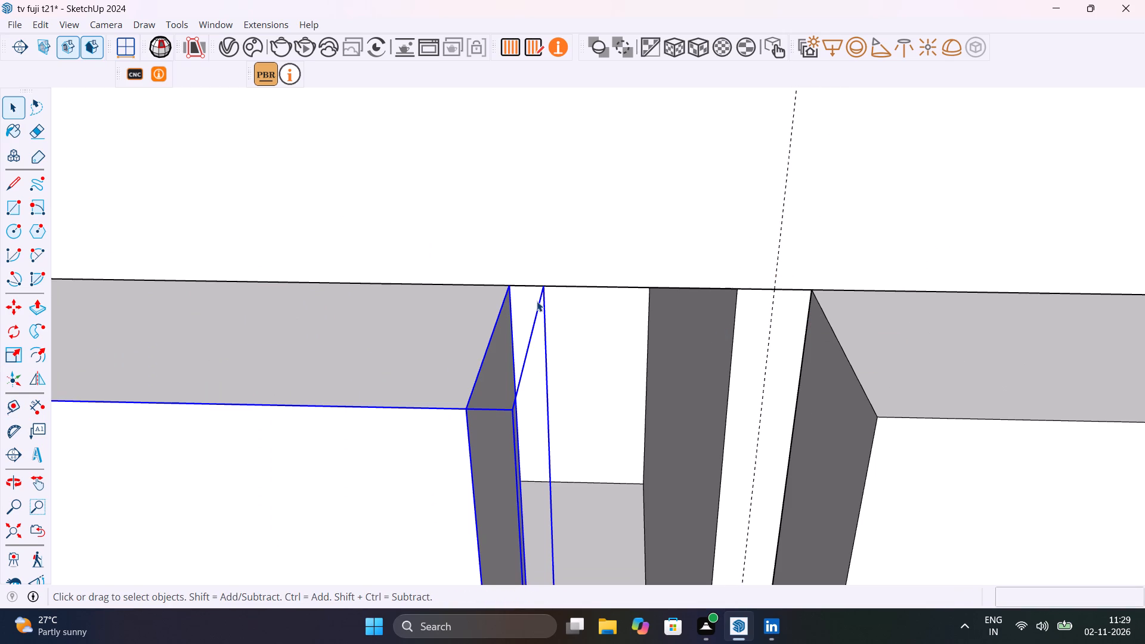
# Scale the middle compartment's framed glass panel to about 1.03 along the red axis, extending its end to the guide beside the third compartment.
pyautogui.scroll(-16, 509, 355)
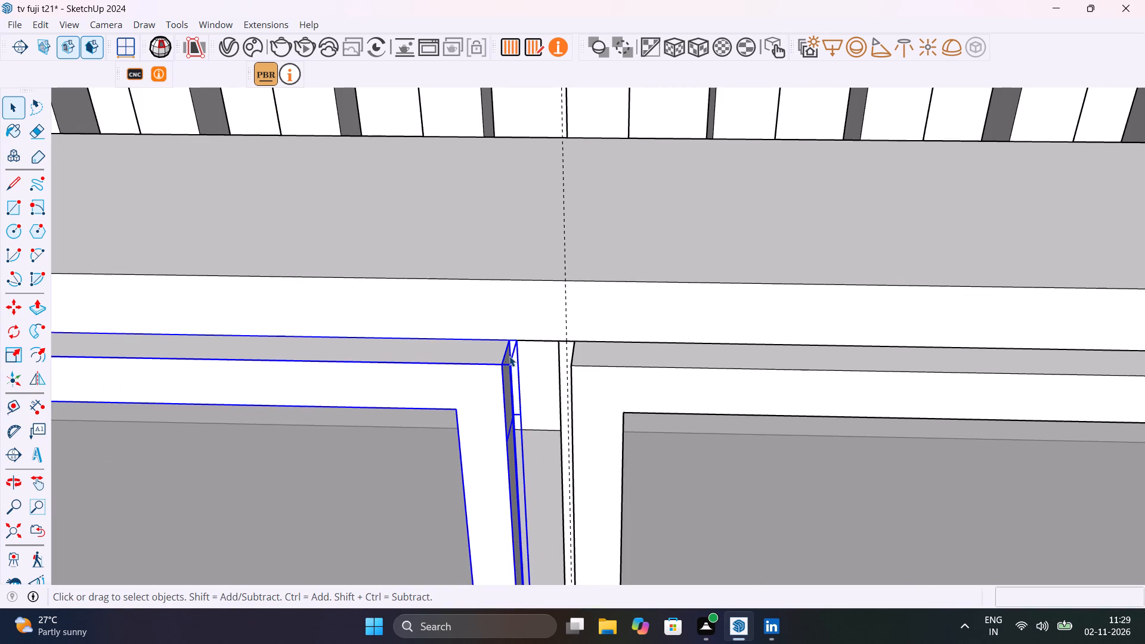
pyautogui.press('s')
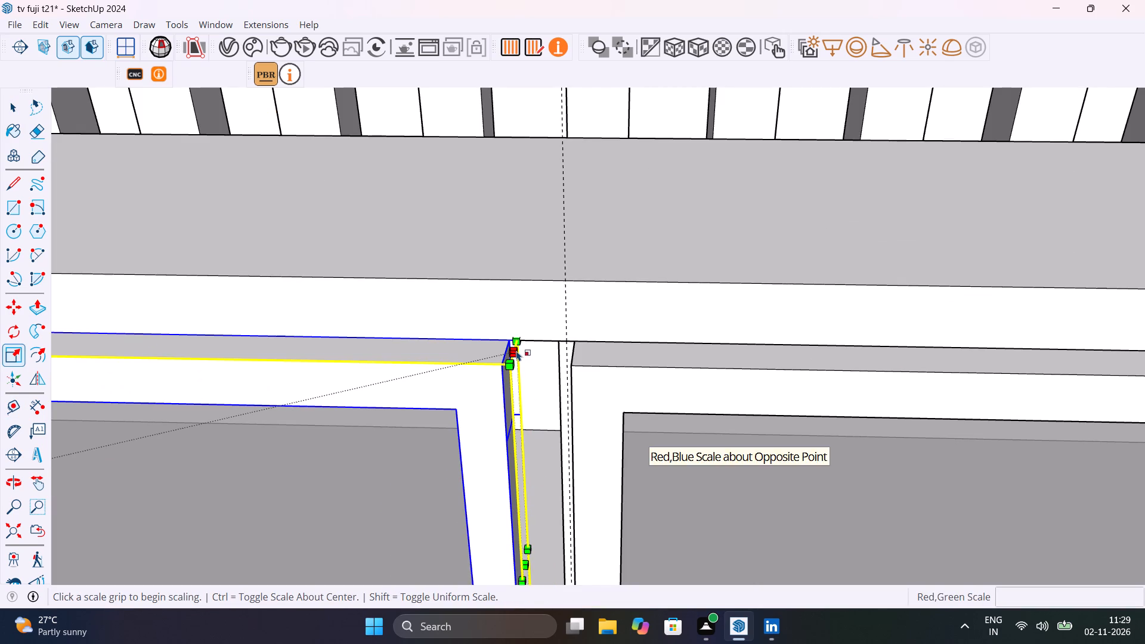
pyautogui.keyDown('shift'); pyautogui.moveTo(544, 456); pyautogui.dragTo(546, 321, button='middle'); pyautogui.keyUp('shift')
pyautogui.scroll(3, 532, 345)
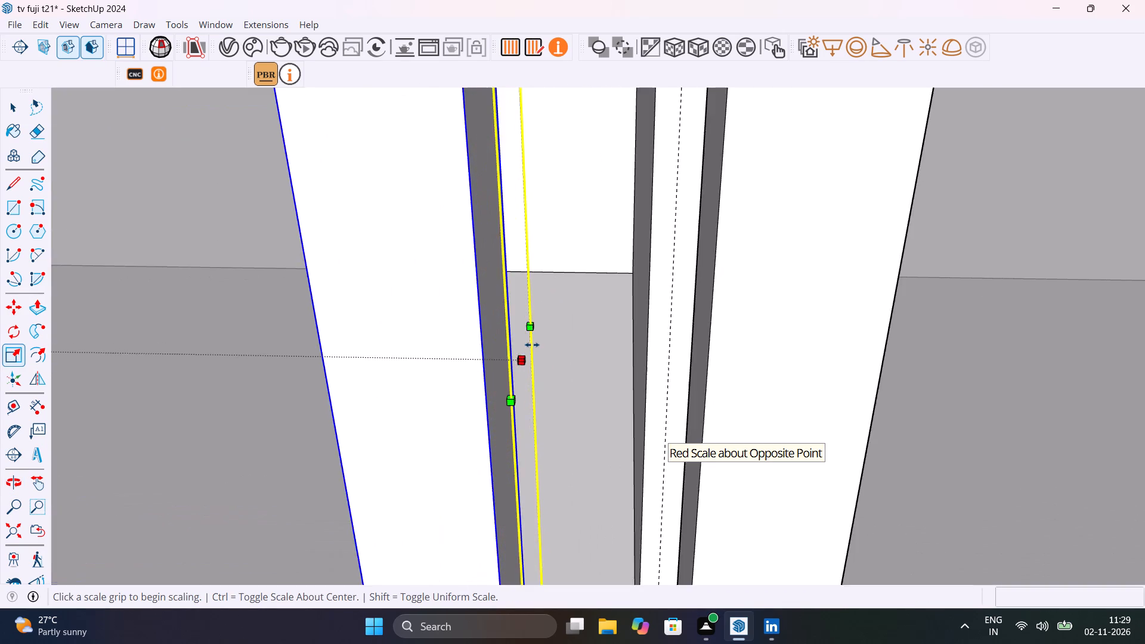
pyautogui.scroll(7, 532, 345)
pyautogui.scroll(-5, 532, 345)
pyautogui.click(521, 357)
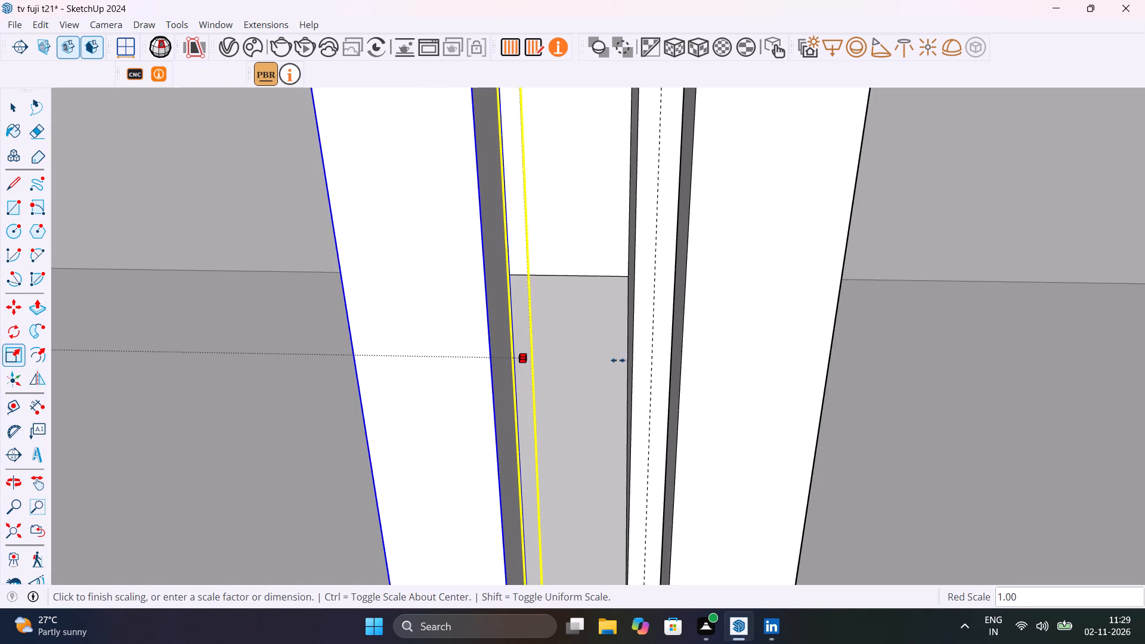
pyautogui.click(649, 356)
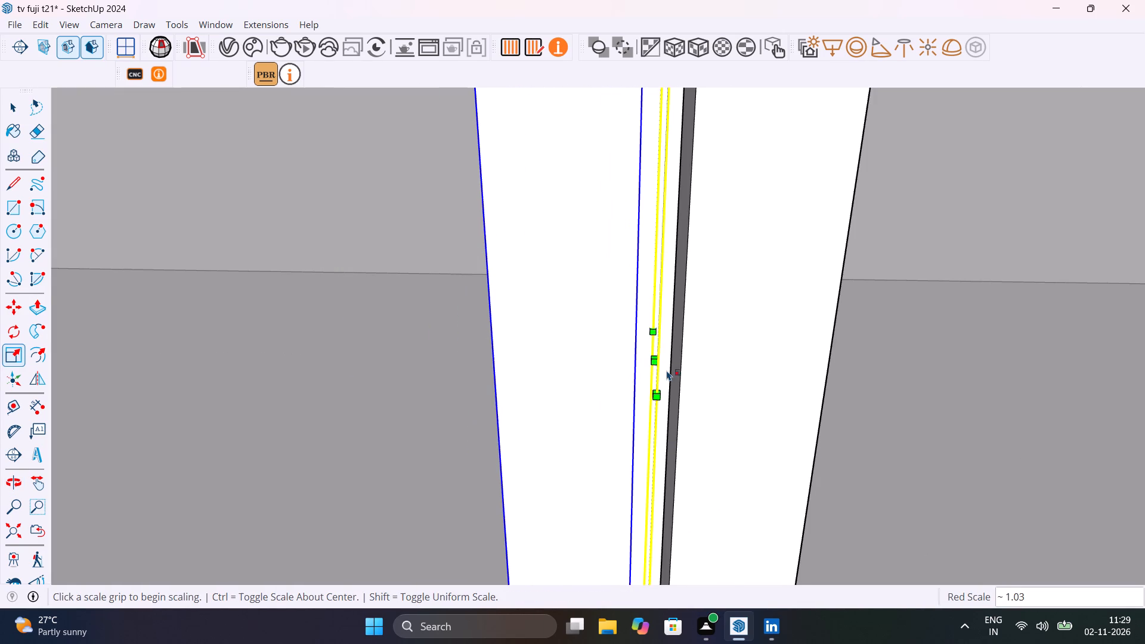
pyautogui.scroll(-16, 667, 370)
pyautogui.press('space')
pyautogui.scroll(-11, 644, 396)
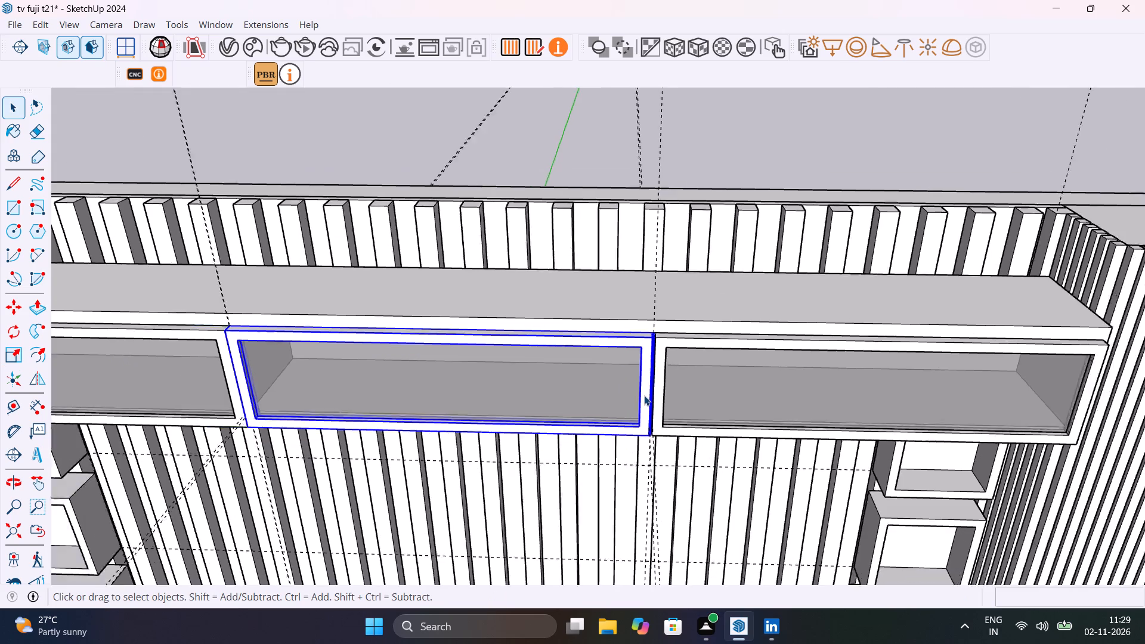
pyautogui.scroll(-2, 644, 395)
pyautogui.moveTo(665, 419); pyautogui.dragTo(703, 357, button='middle')
pyautogui.scroll(1, 703, 357)
pyautogui.click(785, 152)
pyautogui.scroll(-7, 757, 147)
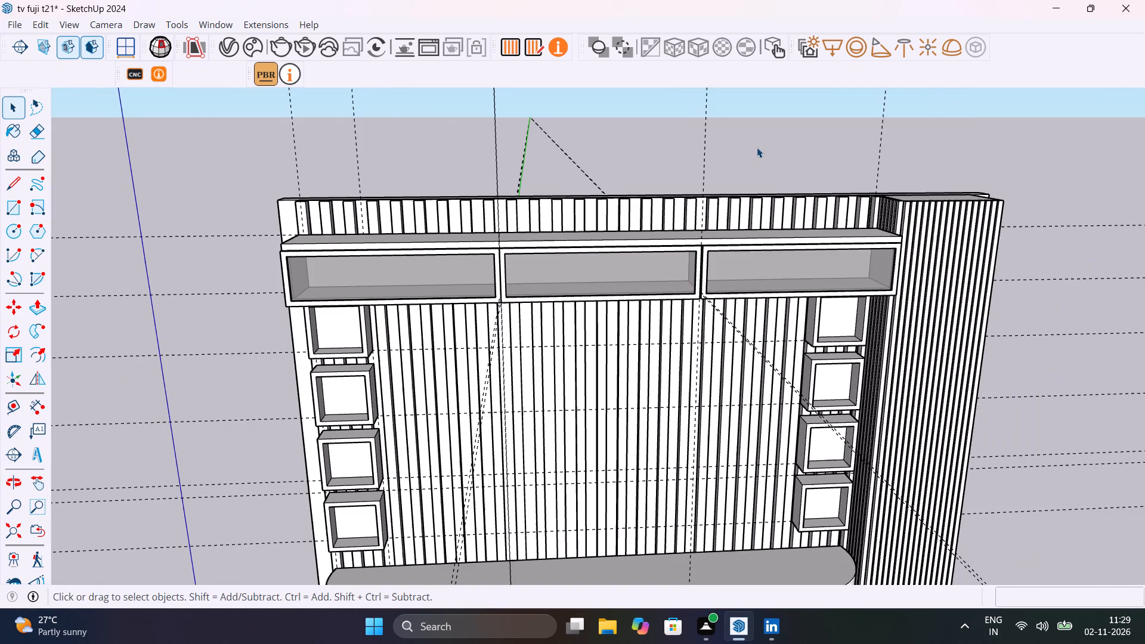
# Save the model.
pyautogui.keyDown('shift'); pyautogui.moveTo(500, 294); pyautogui.dragTo(739, 324, button='middle'); pyautogui.keyUp('shift')
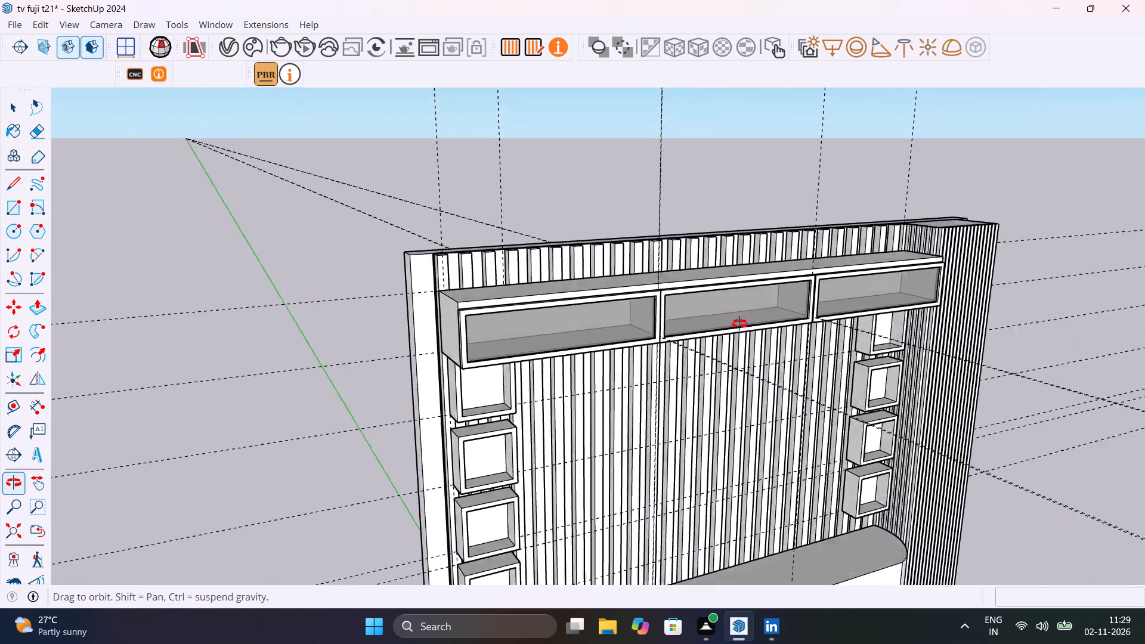
pyautogui.keyDown('shift'); pyautogui.moveTo(739, 324); pyautogui.dragTo(672, 311, button='middle'); pyautogui.keyUp('shift')
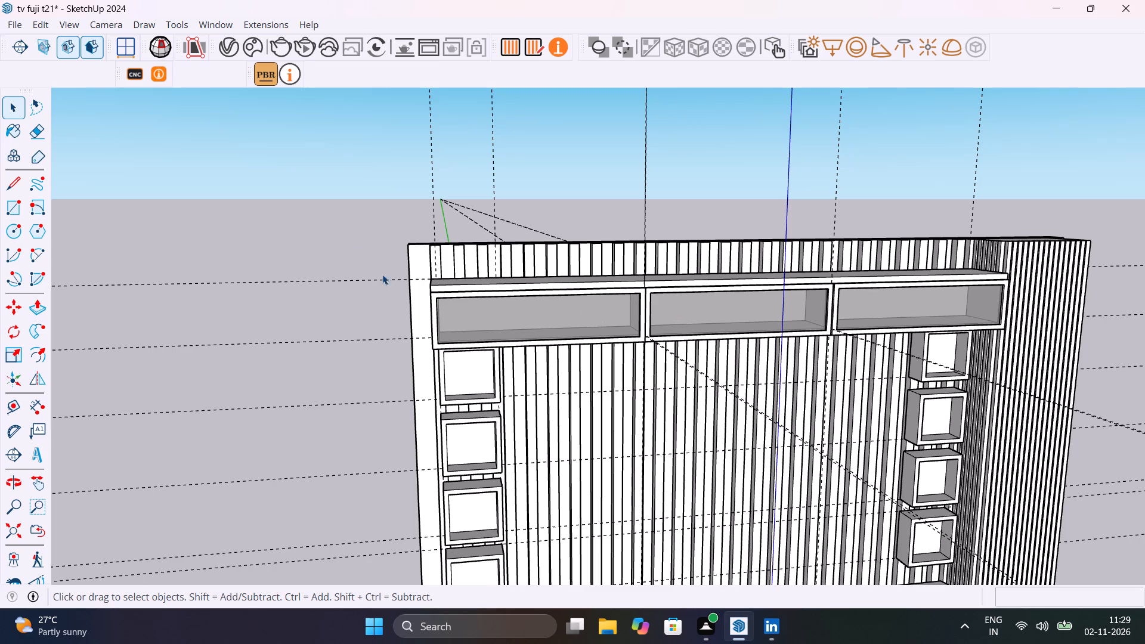
pyautogui.click(338, 230)
pyautogui.moveTo(431, 275); pyautogui.dragTo(295, 485, button='middle')
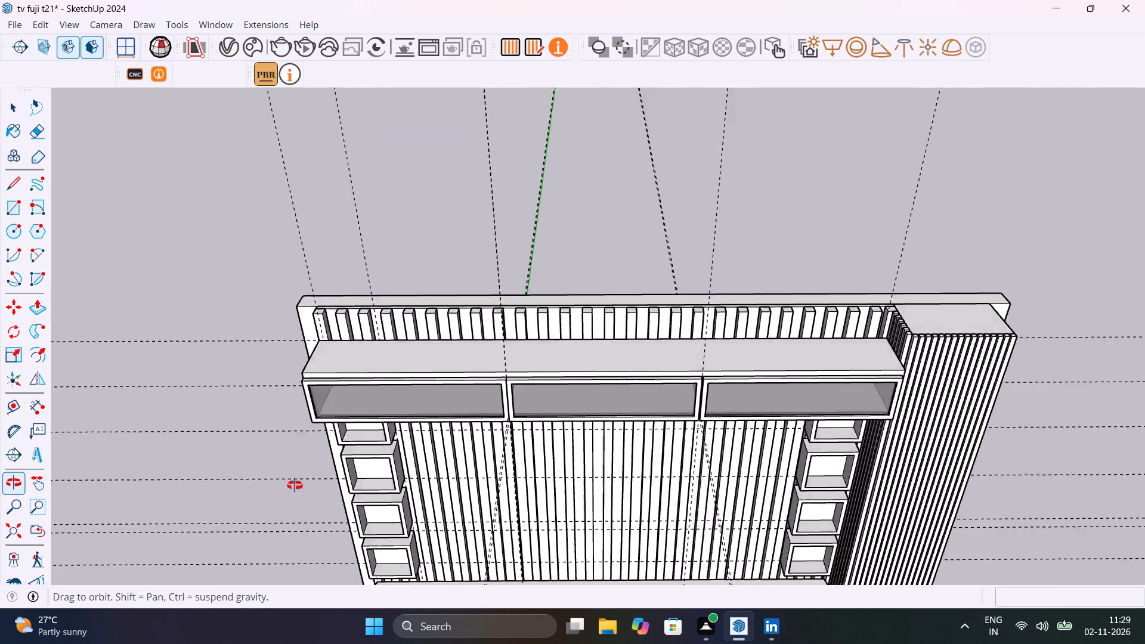
pyautogui.moveTo(295, 485); pyautogui.dragTo(244, 369, button='middle')
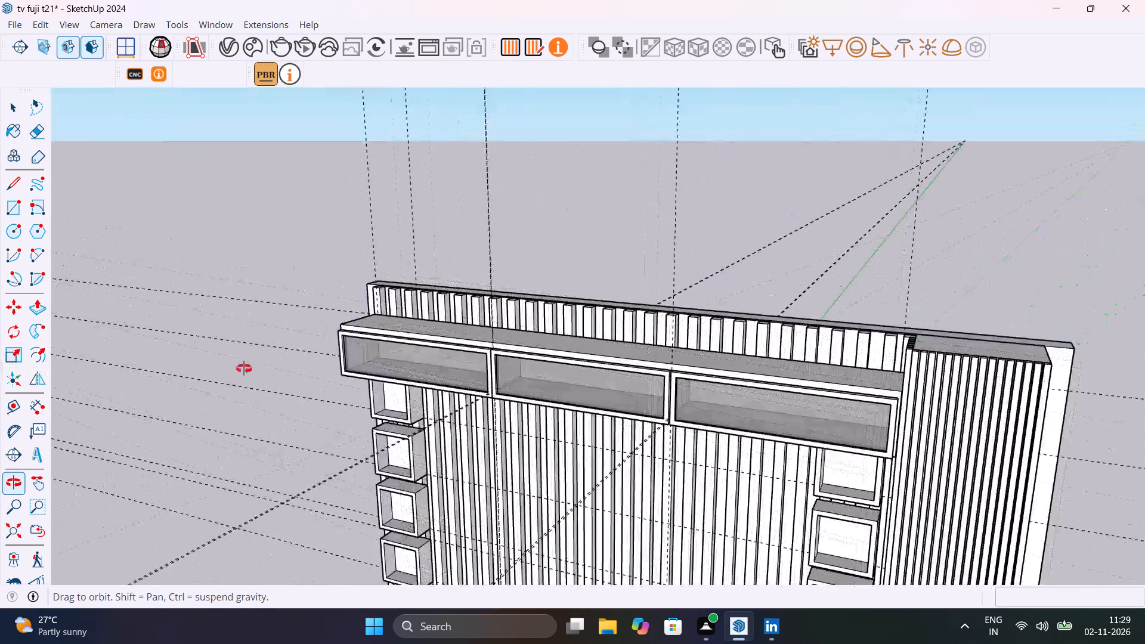
pyautogui.moveTo(244, 369); pyautogui.dragTo(336, 370, button='middle')
pyautogui.hotkey('ctrl', 's')
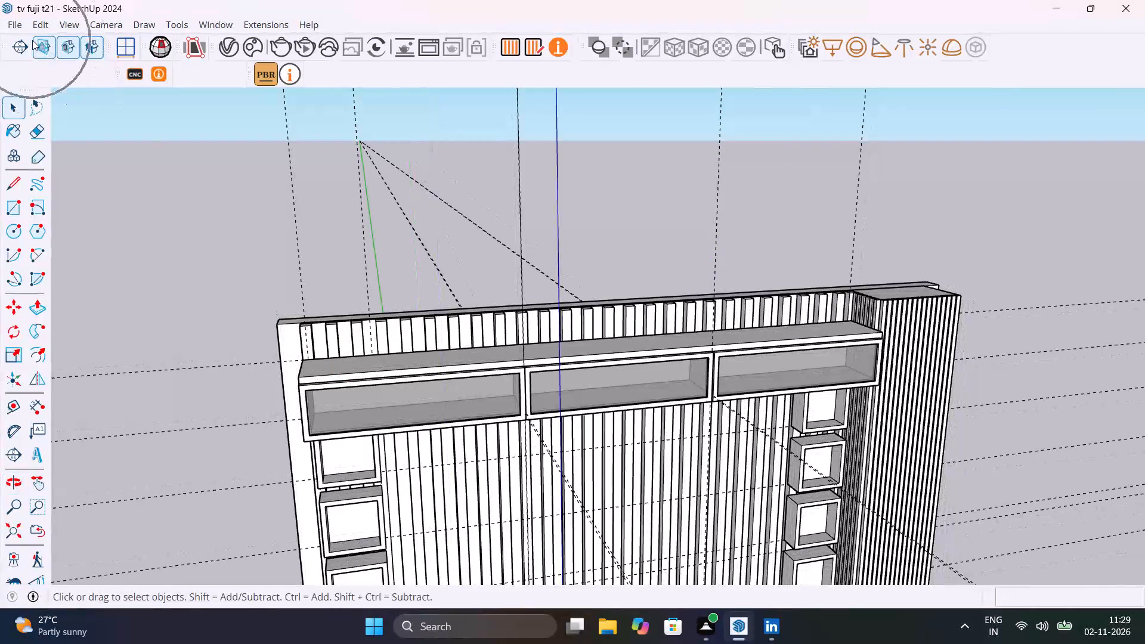
# Delete all guides from the model.
pyautogui.click(46, 26)
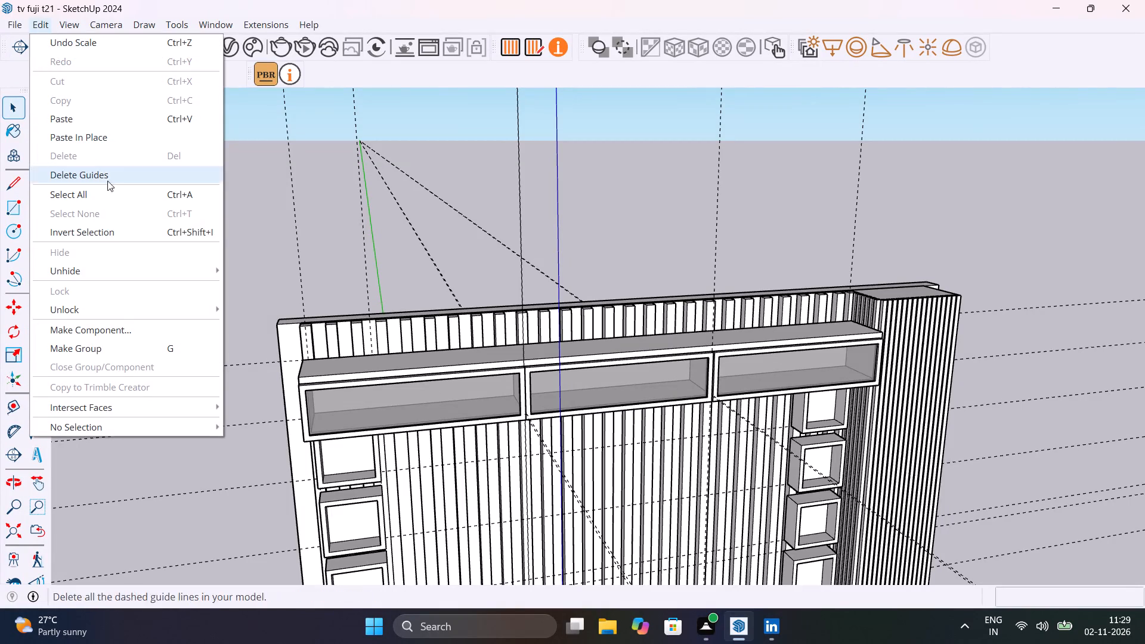
pyautogui.click(120, 178)
# Examine the whole TV wall unit from several angles, including the overhead box, box shelves and slatted back.
pyautogui.moveTo(349, 232); pyautogui.dragTo(386, 185, button='middle')
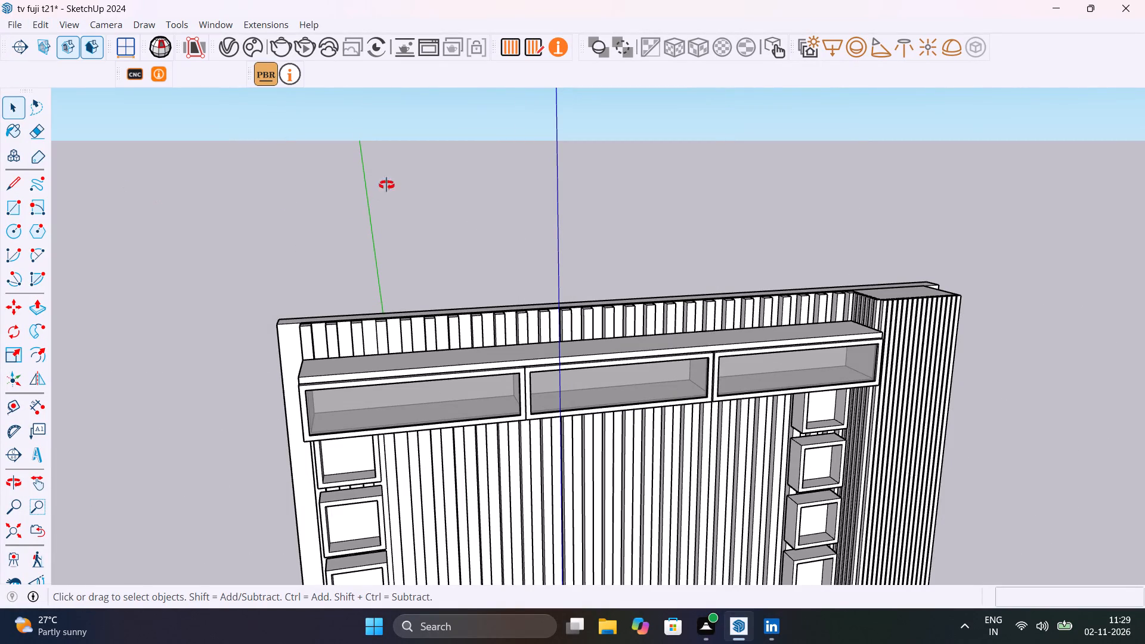
pyautogui.moveTo(386, 185); pyautogui.dragTo(466, 213, button='middle')
pyautogui.scroll(-6, 466, 214)
pyautogui.moveTo(482, 337); pyautogui.dragTo(485, 326, button='middle')
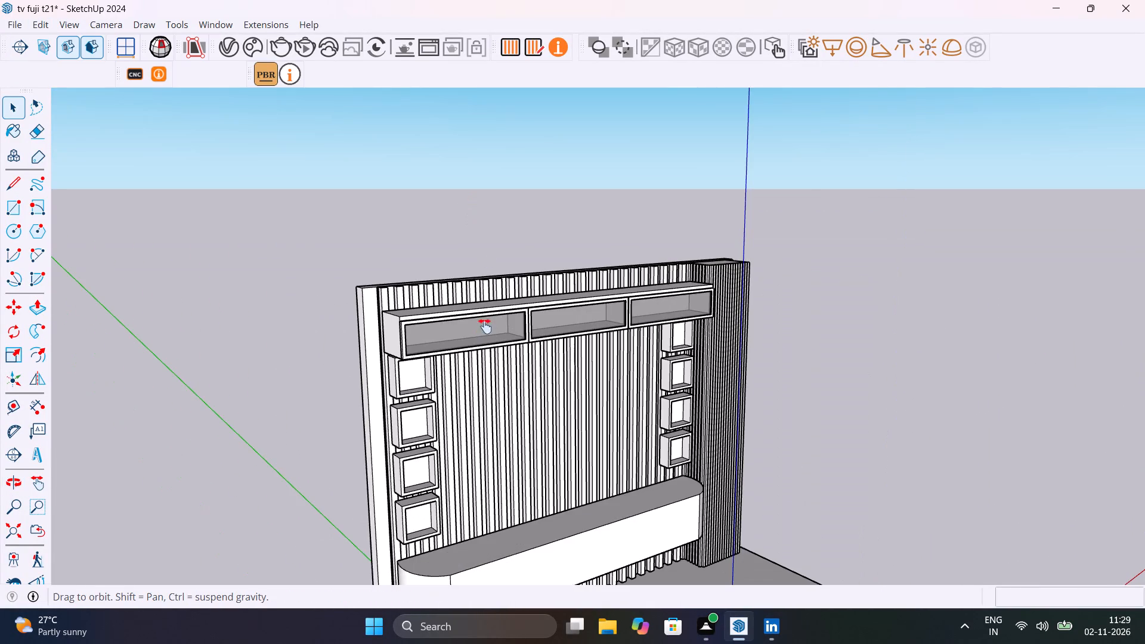
pyautogui.moveTo(485, 326); pyautogui.dragTo(499, 251, button='middle')
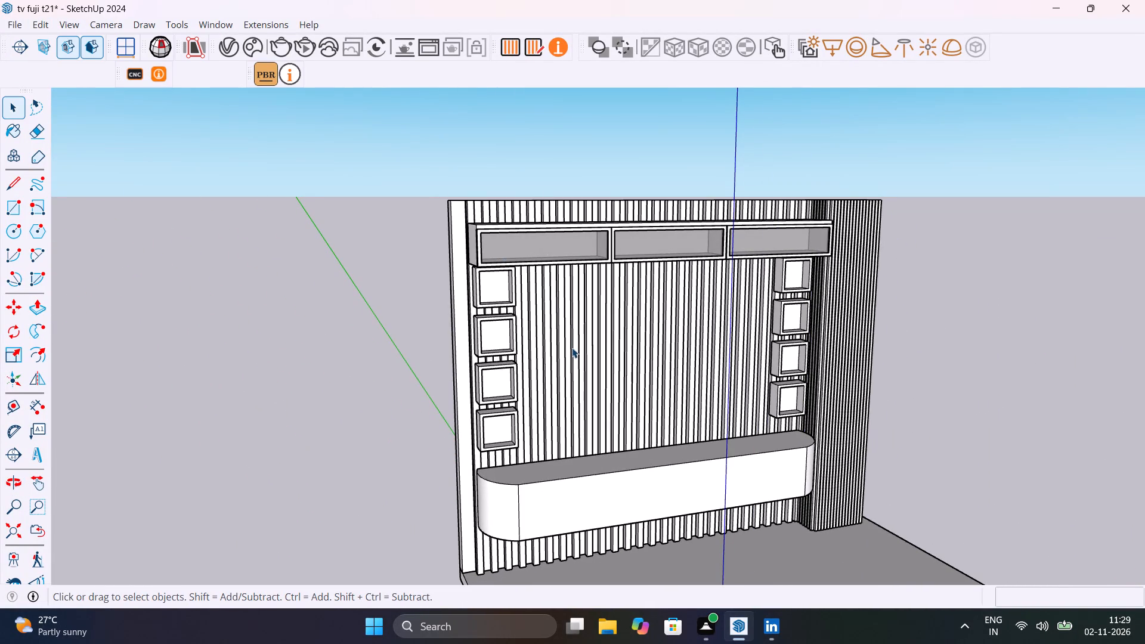
pyautogui.keyDown('shift'); pyautogui.moveTo(578, 363); pyautogui.dragTo(438, 475, button='middle'); pyautogui.keyUp('shift')
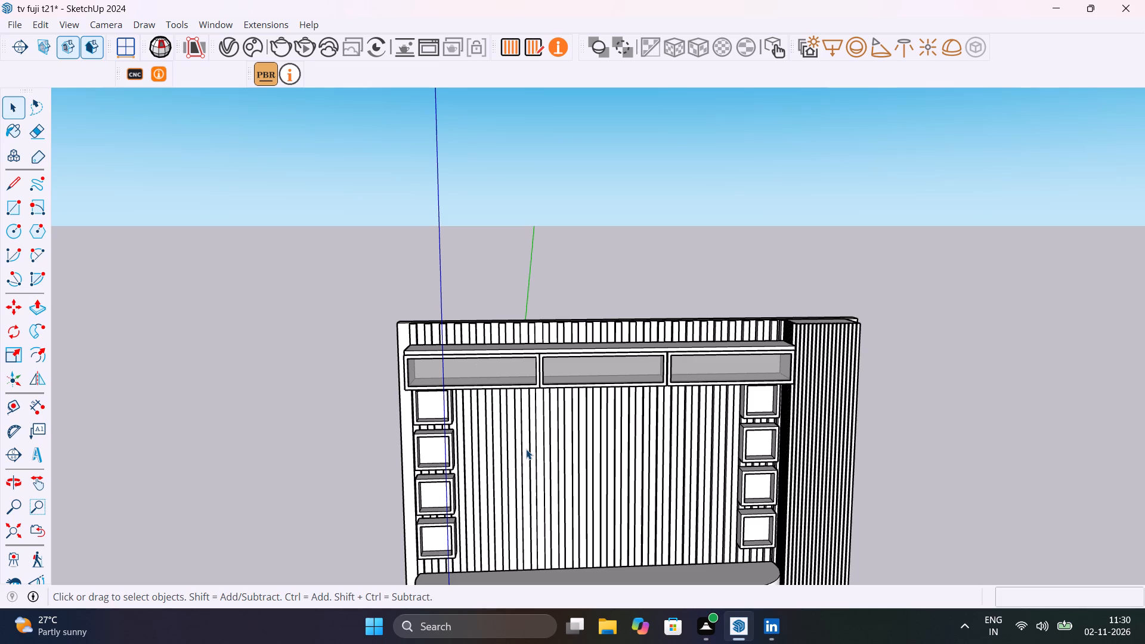
pyautogui.scroll(-1, 540, 447)
pyautogui.keyDown('shift'); pyautogui.moveTo(540, 447); pyautogui.dragTo(555, 386, button='middle'); pyautogui.keyUp('shift')
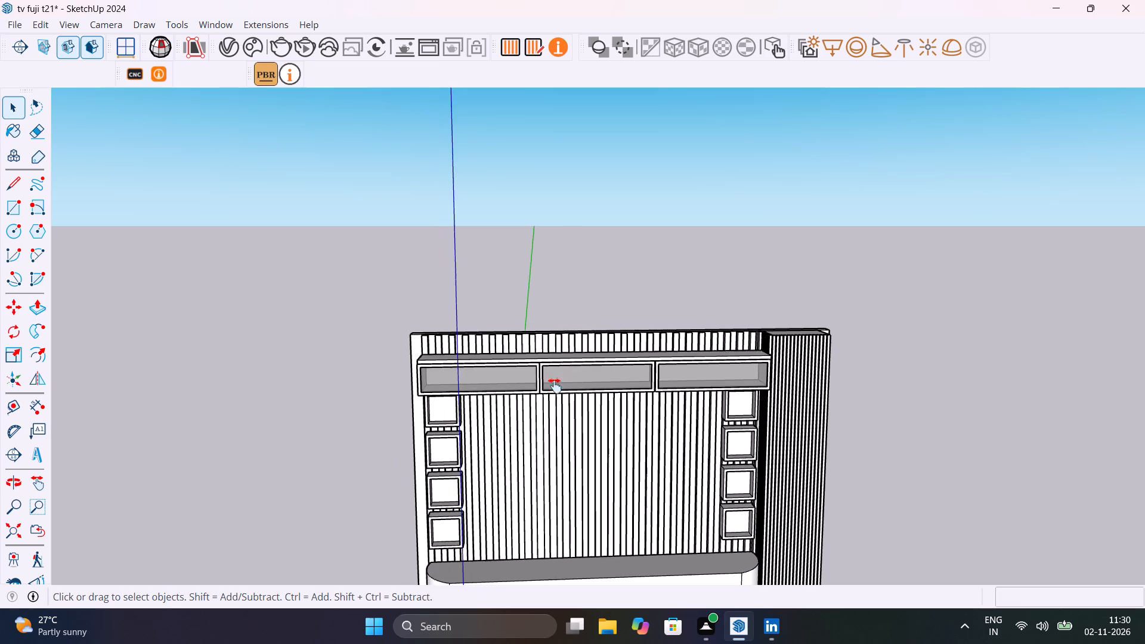
pyautogui.keyDown('shift'); pyautogui.moveTo(555, 386); pyautogui.dragTo(703, 273, button='middle'); pyautogui.keyUp('shift')
pyautogui.scroll(1, 703, 273)
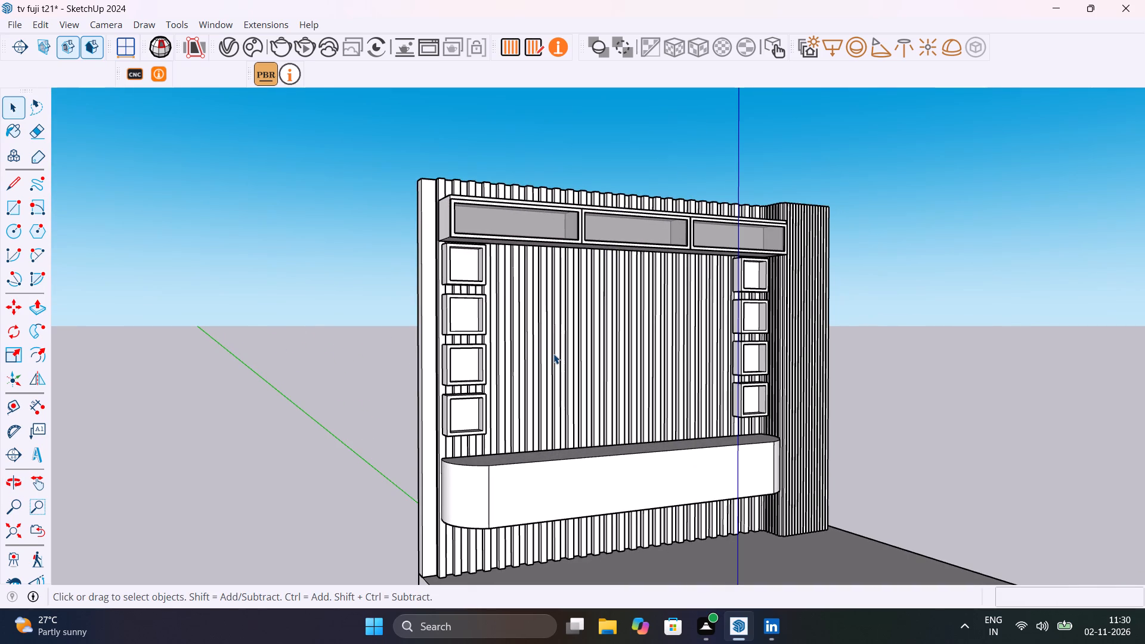
pyautogui.moveTo(553, 354); pyautogui.dragTo(493, 448, button='middle')
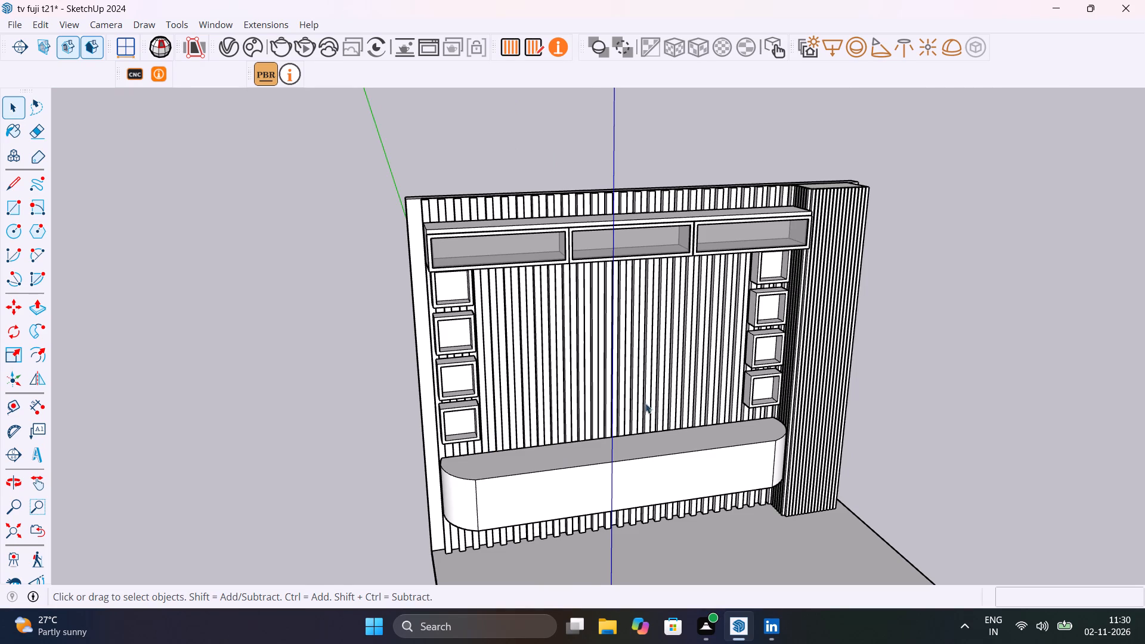
pyautogui.scroll(4, 645, 401)
pyautogui.moveTo(641, 411); pyautogui.dragTo(620, 412, button='middle')
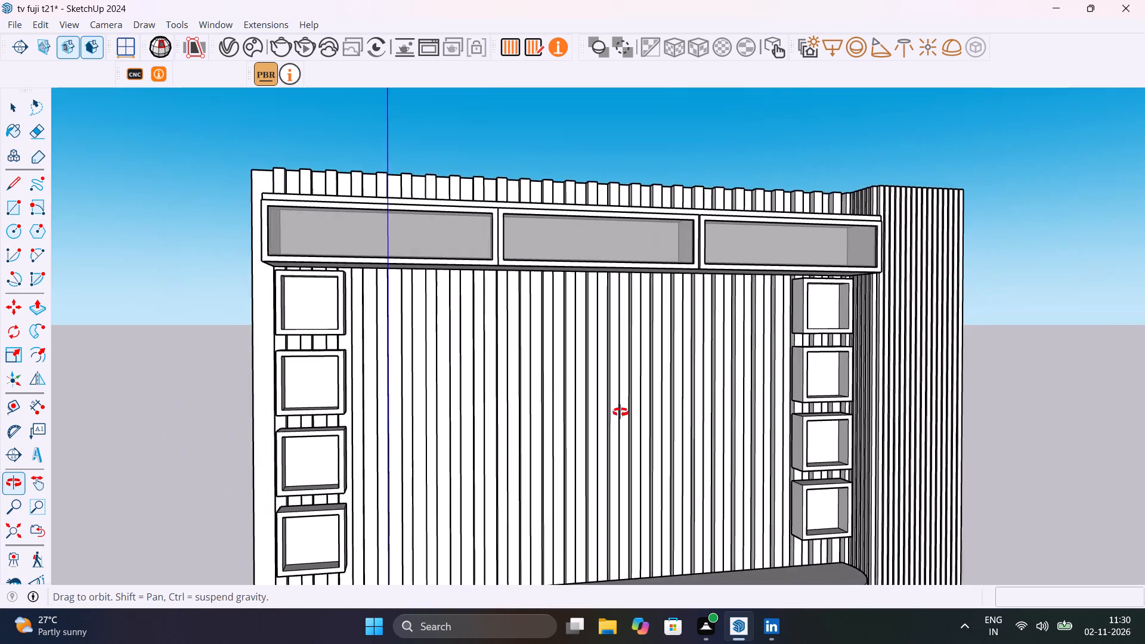
pyautogui.moveTo(620, 412); pyautogui.dragTo(581, 435, button='middle')
# Place a vertical guide on the slatted wall 10" inward from the inner edge of the box shelves below the first compartment.
pyautogui.press('t')
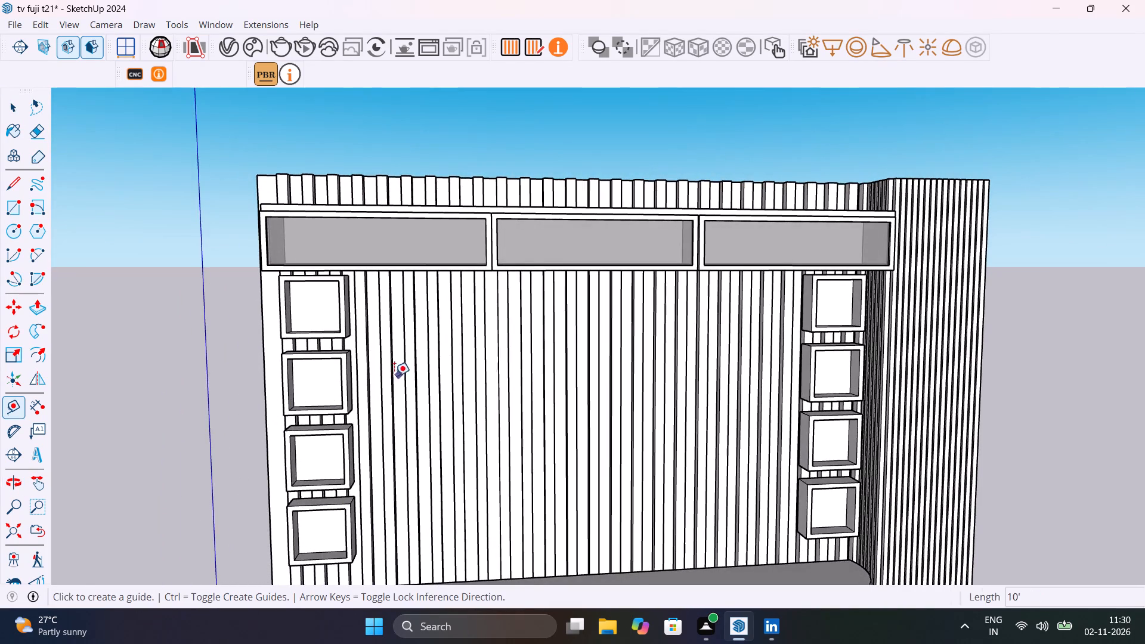
pyautogui.scroll(16, 380, 398)
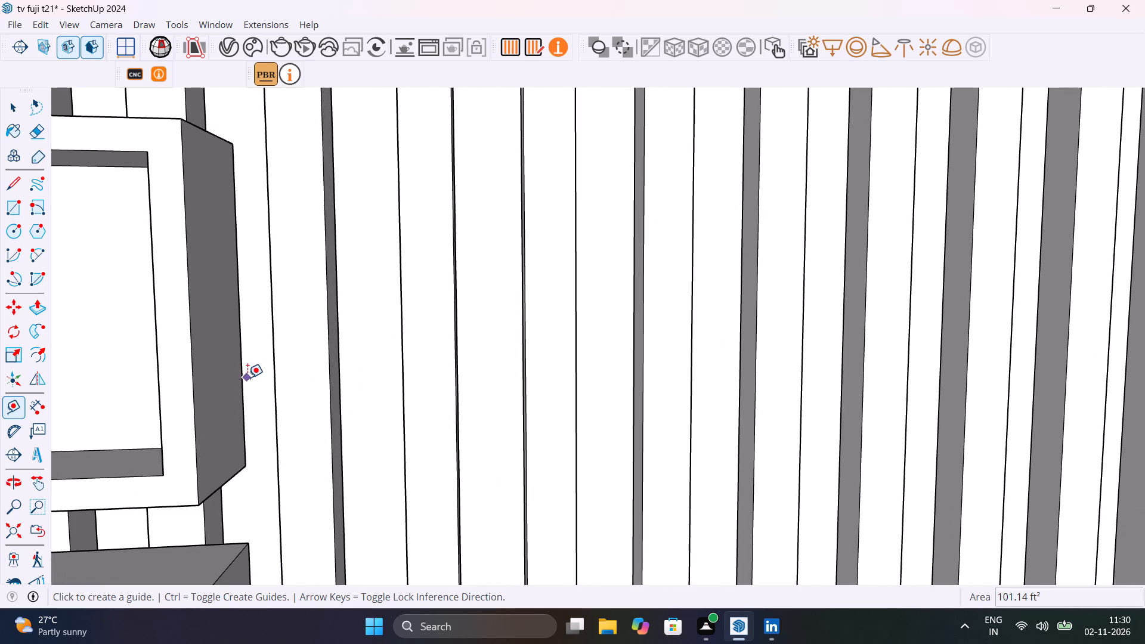
pyautogui.click(240, 378)
pyautogui.scroll(-6, 301, 379)
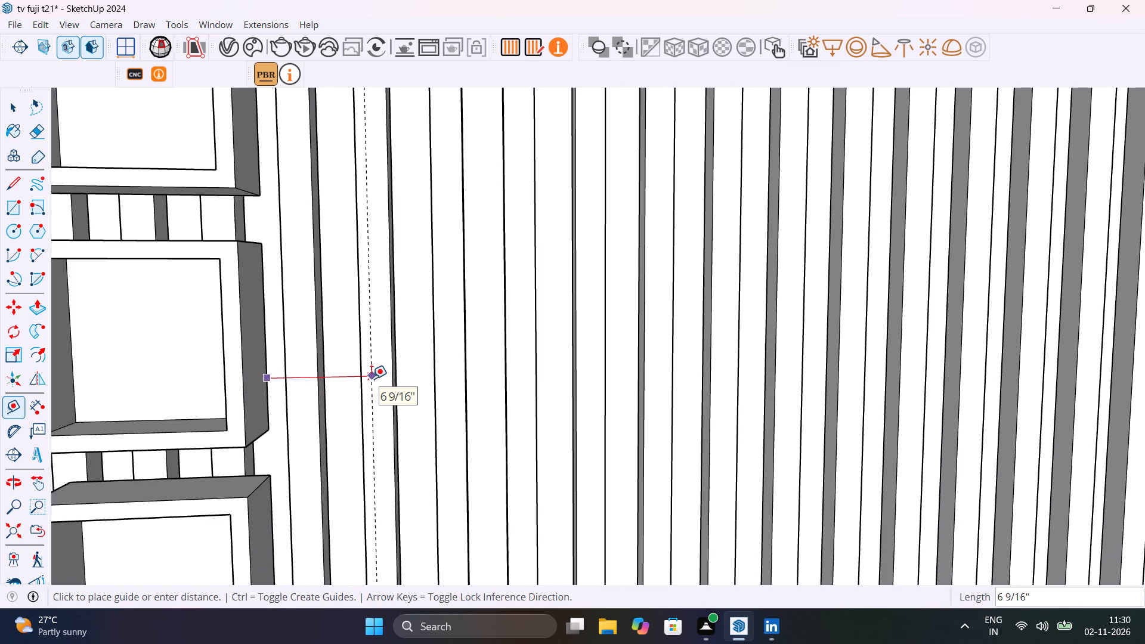
pyautogui.scroll(-5, 372, 379)
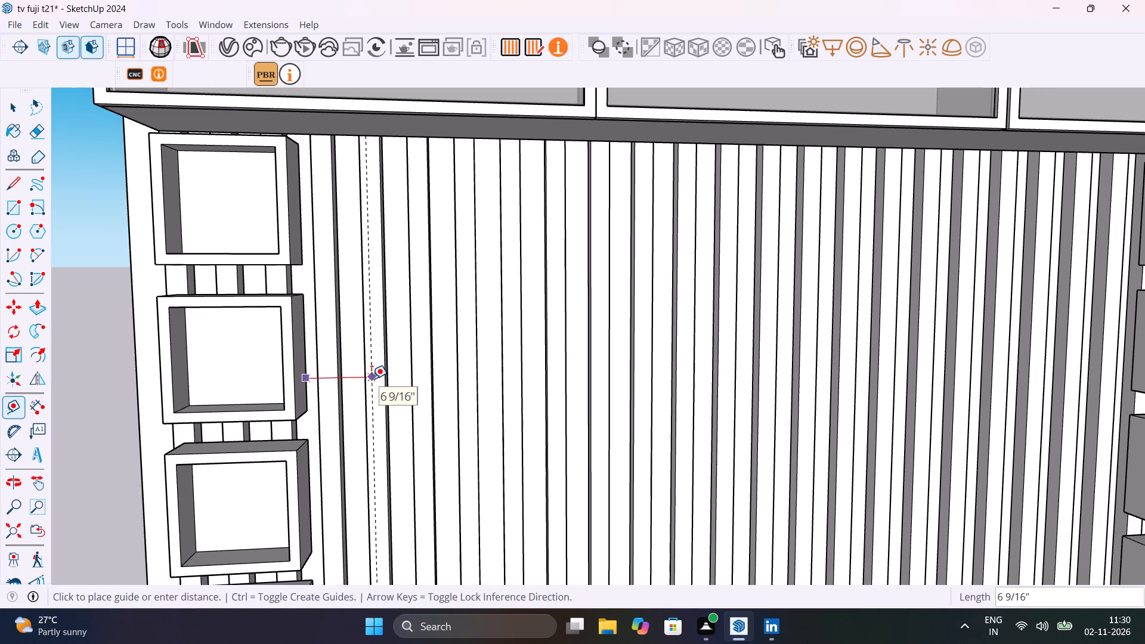
pyautogui.write('5"')
pyautogui.press('Return')
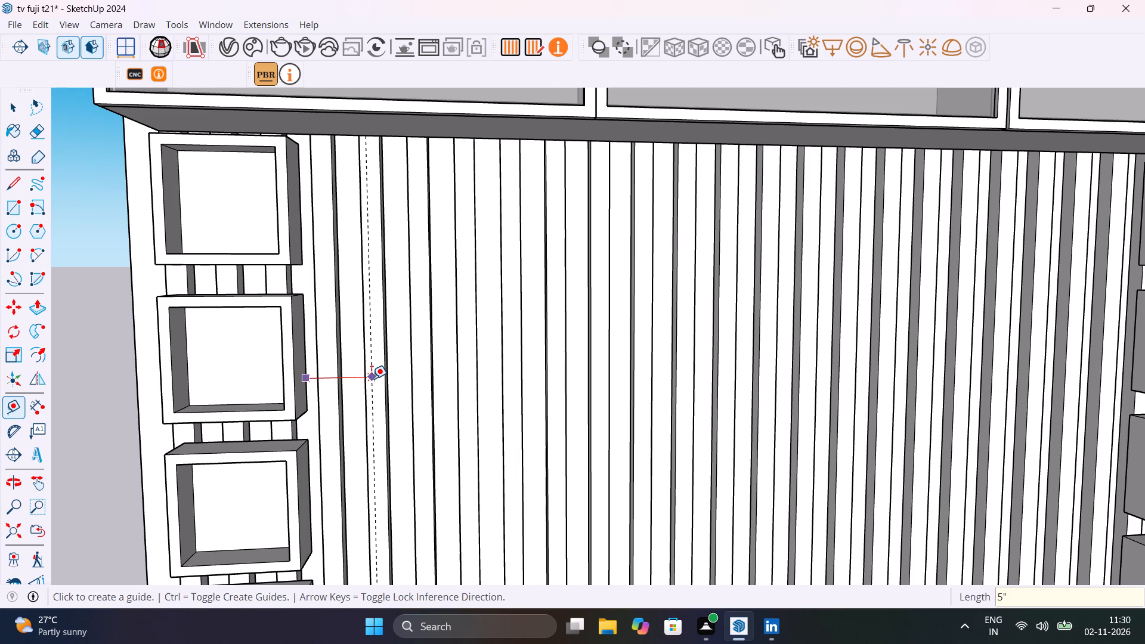
pyautogui.write('10')
pyautogui.hotkey('shift', '"')
pyautogui.press('Return')
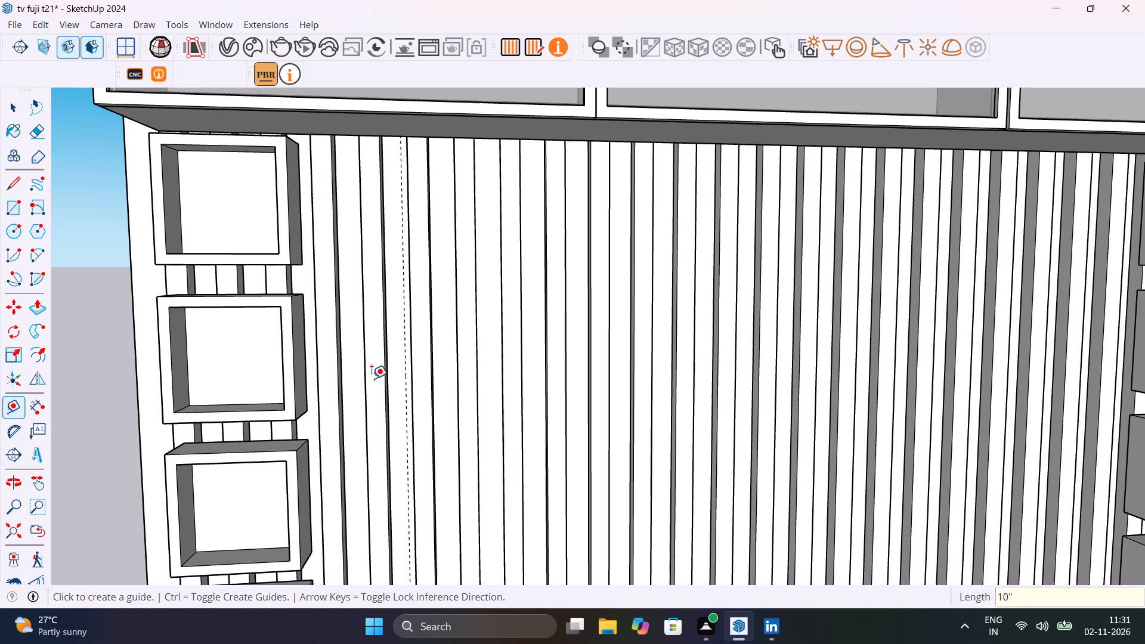
# Place a vertical guide on the slatted wall 10" inward from the inner edge of the box shelves below the third compartment.
pyautogui.scroll(-10, 397, 350)
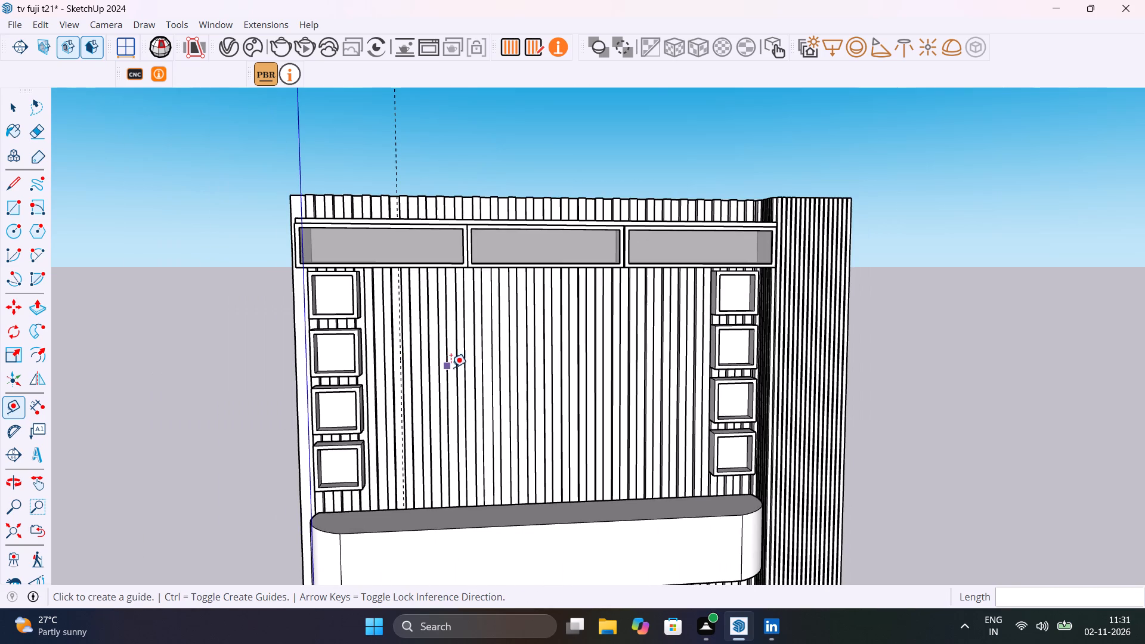
pyautogui.scroll(13, 701, 346)
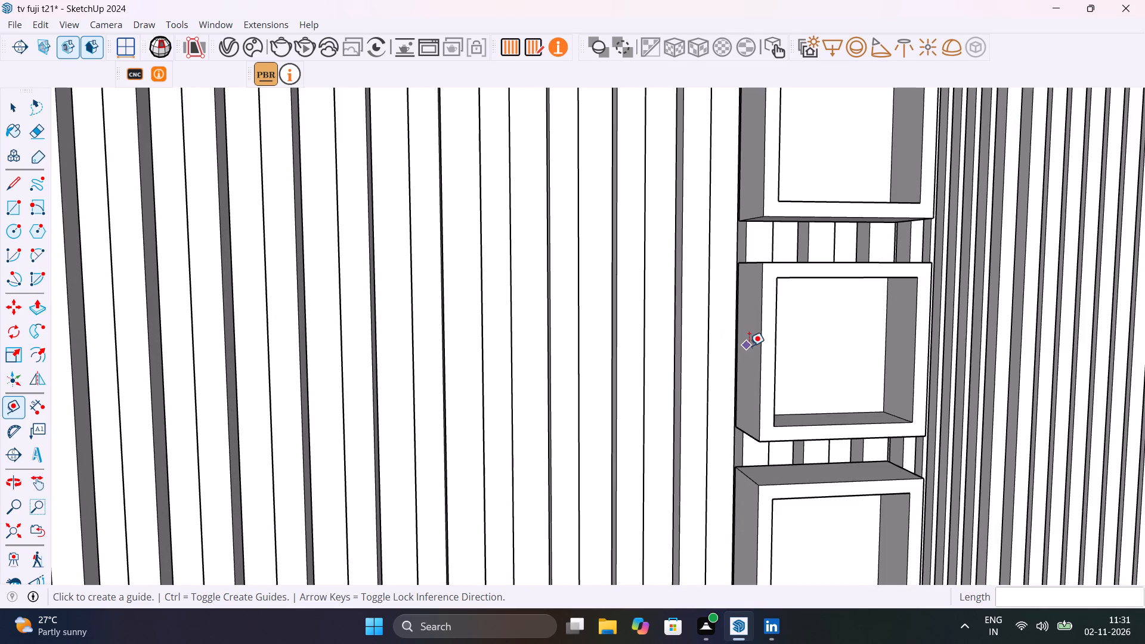
pyautogui.click(736, 346)
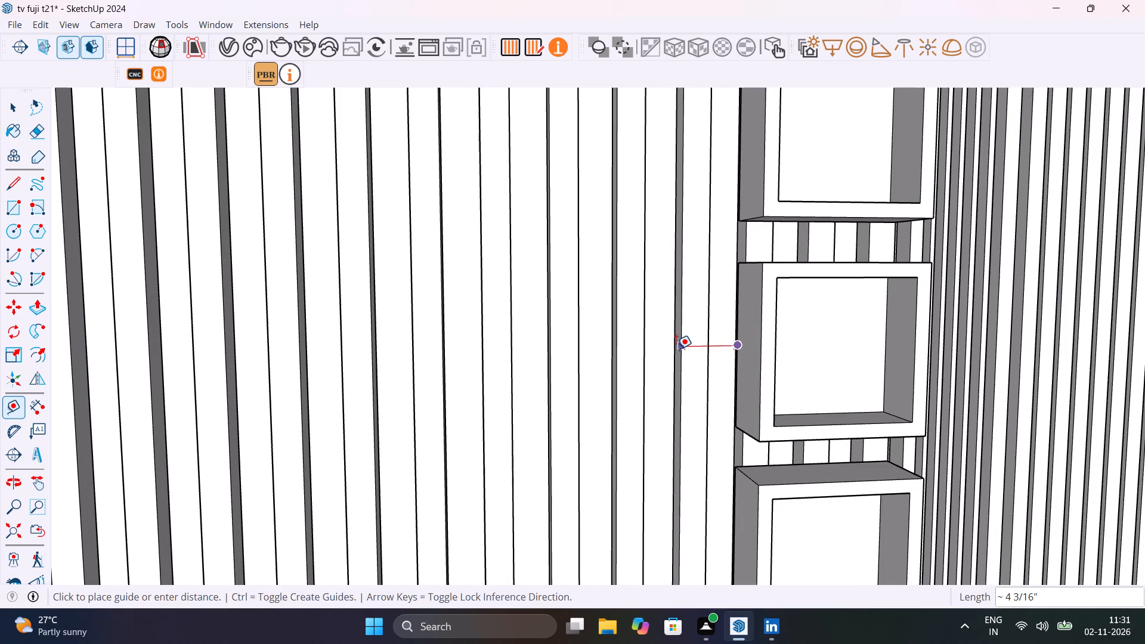
pyautogui.write('10"')
pyautogui.press('Return')
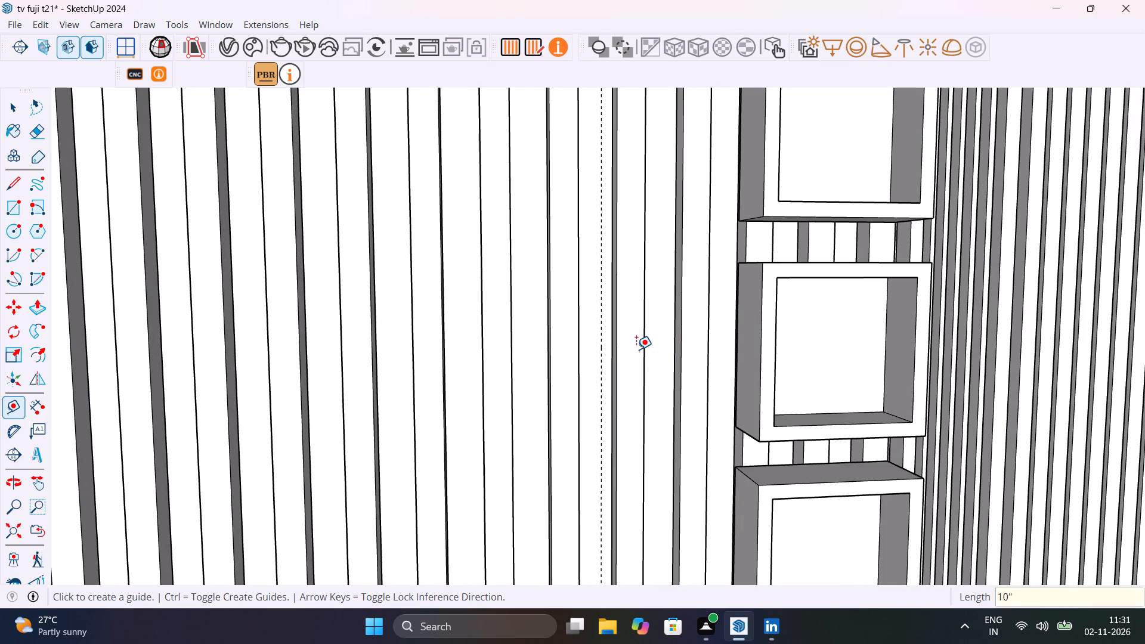
# Place a horizontal guide on the slatted wall 10" above the rear top edge of the rounded console.
pyautogui.scroll(-19, 639, 371)
pyautogui.scroll(6, 522, 496)
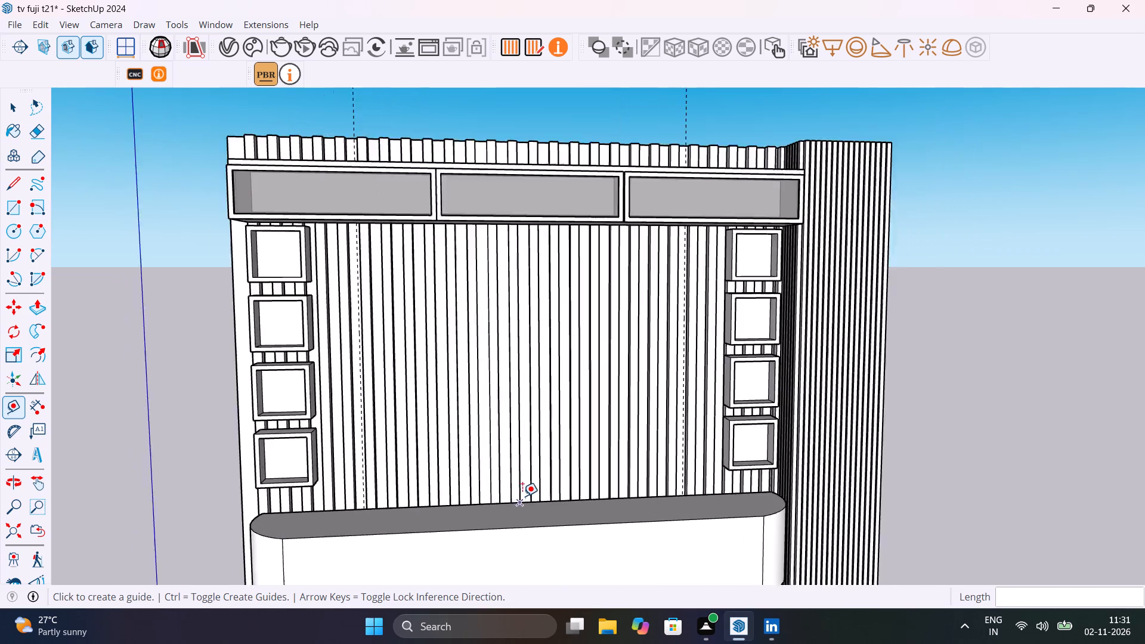
pyautogui.scroll(5, 522, 496)
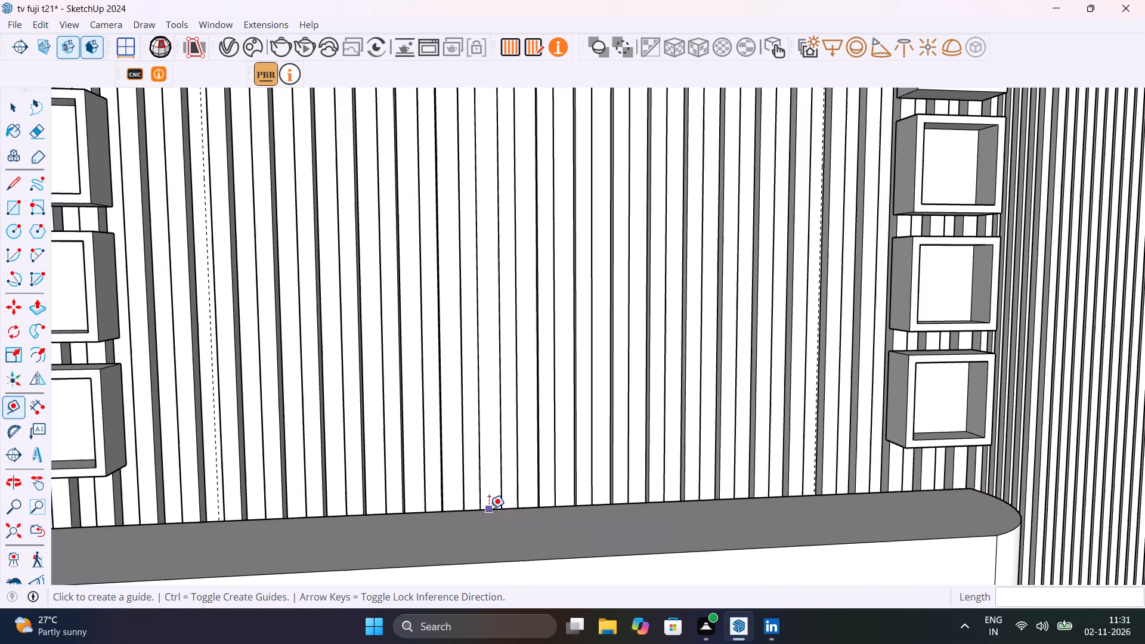
pyautogui.click(489, 509)
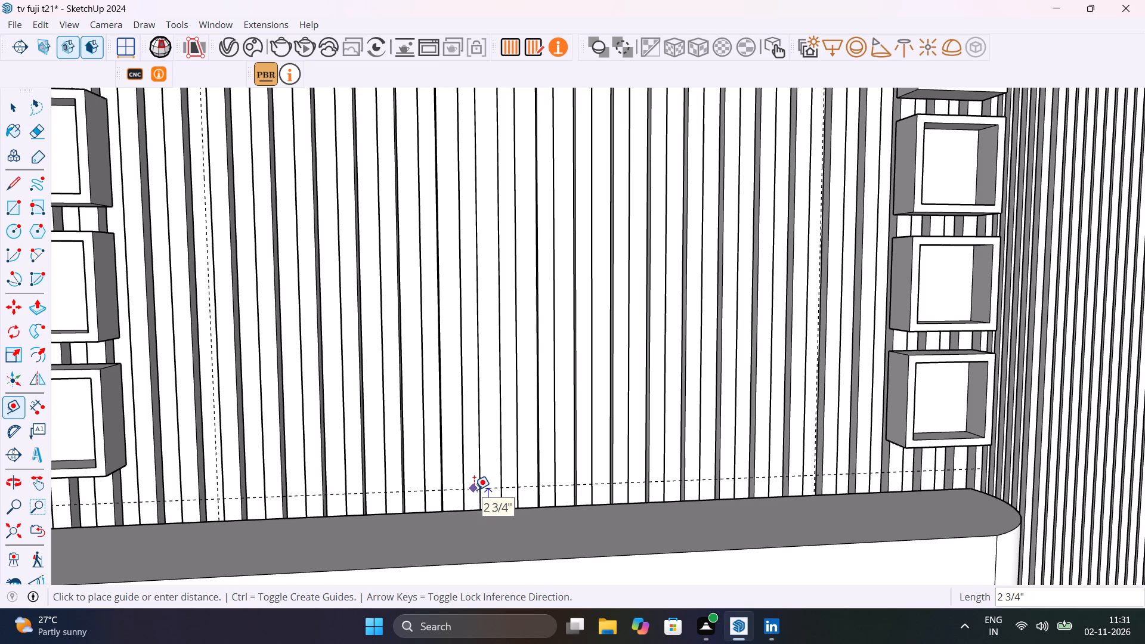
pyautogui.write('10"')
pyautogui.press('Return')
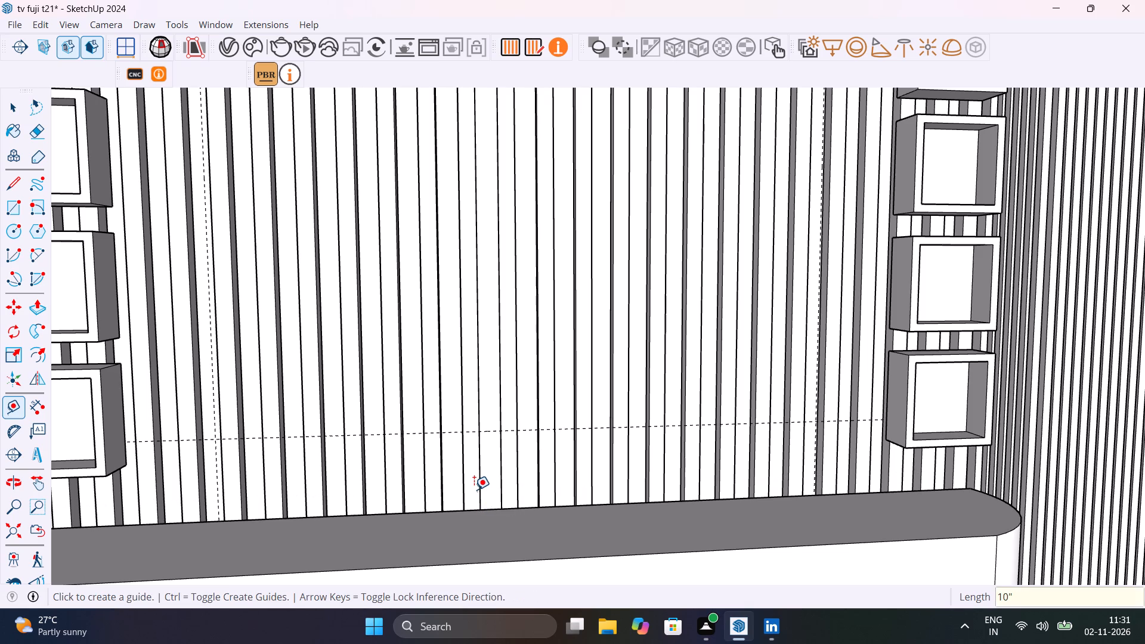
# Place a horizontal guide on the slatted wall 1' below the underside of the overhead box.
pyautogui.scroll(-8, 474, 490)
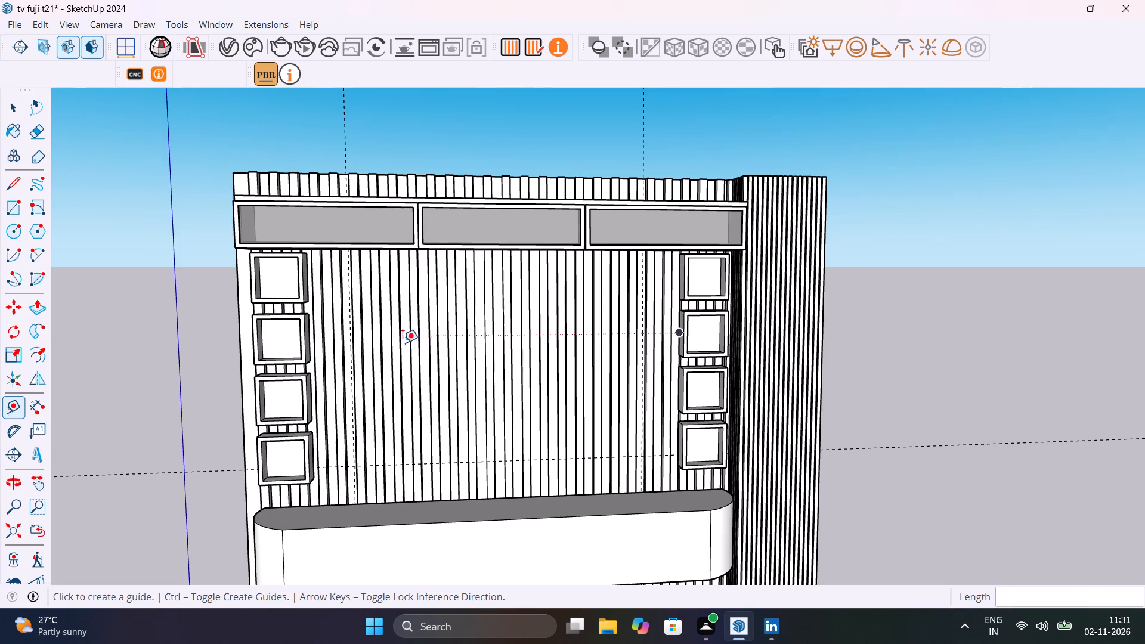
pyautogui.scroll(9, 382, 315)
pyautogui.moveTo(395, 312); pyautogui.dragTo(500, 265, button='middle')
pyautogui.scroll(1, 500, 265)
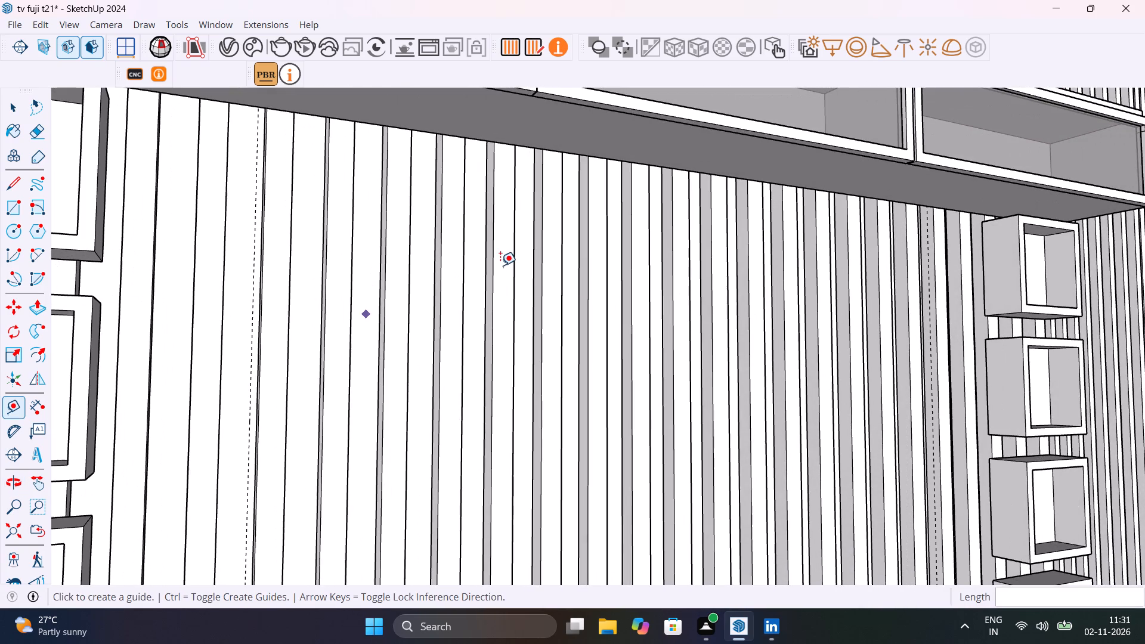
pyautogui.click(453, 137)
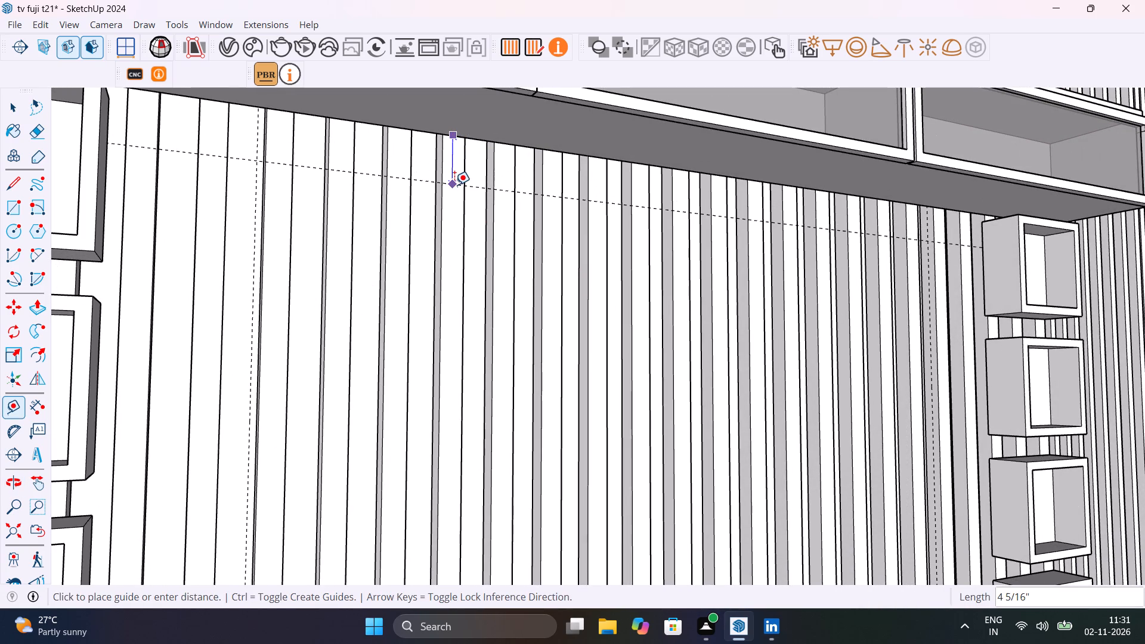
pyautogui.write("1'")
pyautogui.press('Return')
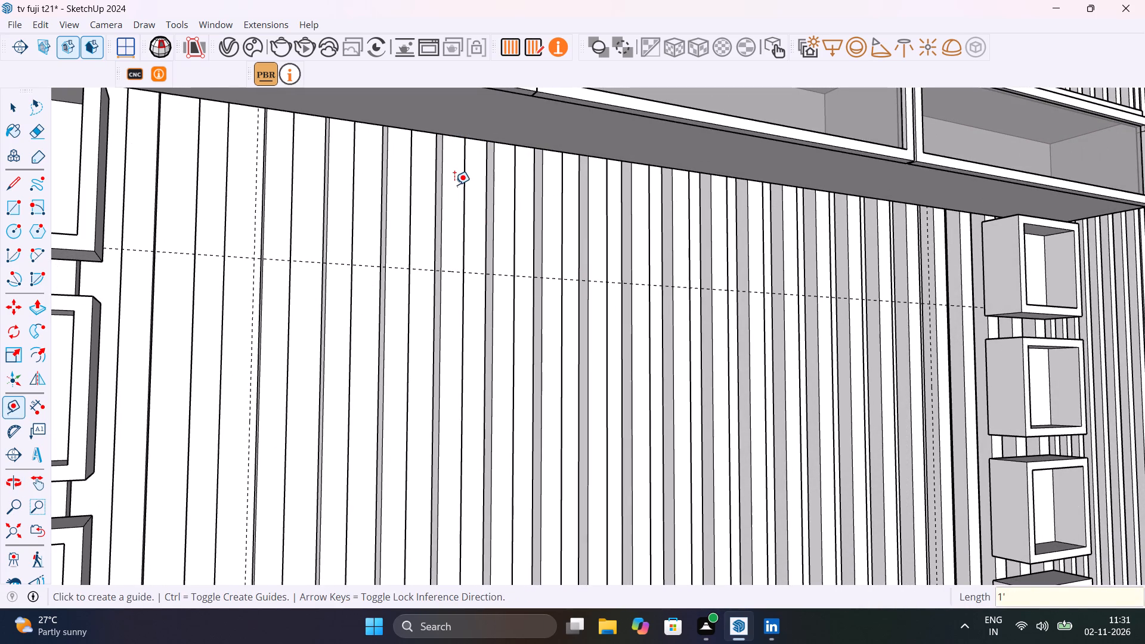
# Draw a rectangle about 6' 3" by 3' 7" on the slatted wall, spanning the area enclosed by the four guides.
pyautogui.scroll(-12, 454, 185)
pyautogui.scroll(-1, 506, 273)
pyautogui.moveTo(506, 273); pyautogui.dragTo(362, 360, button='middle')
pyautogui.press('space')
pyautogui.scroll(11, 435, 212)
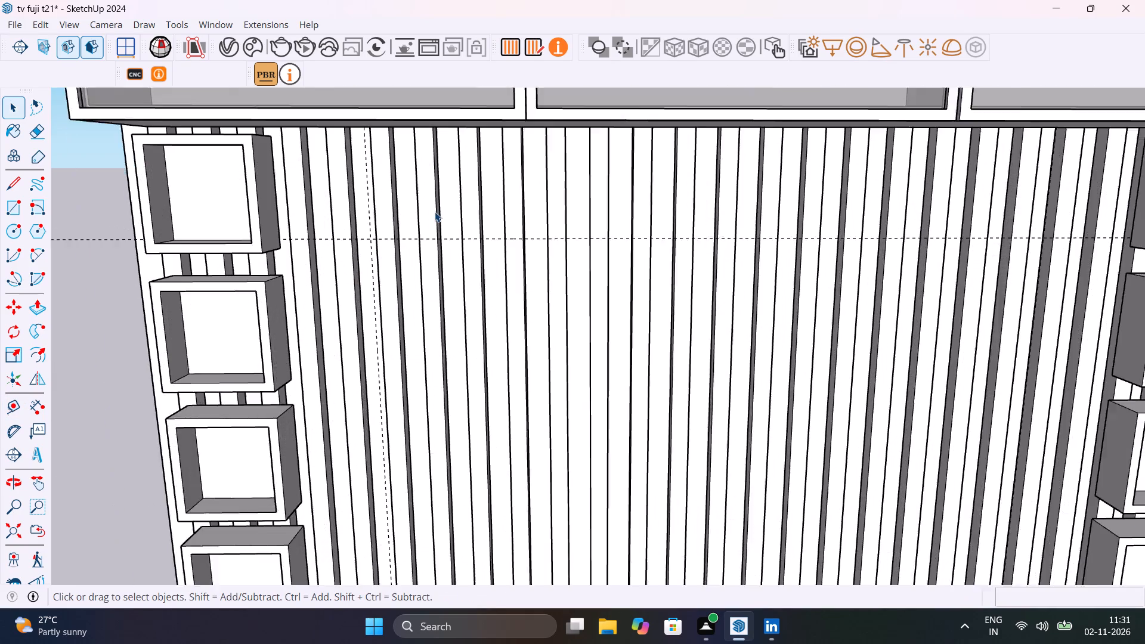
pyautogui.press('r')
pyautogui.click(364, 244)
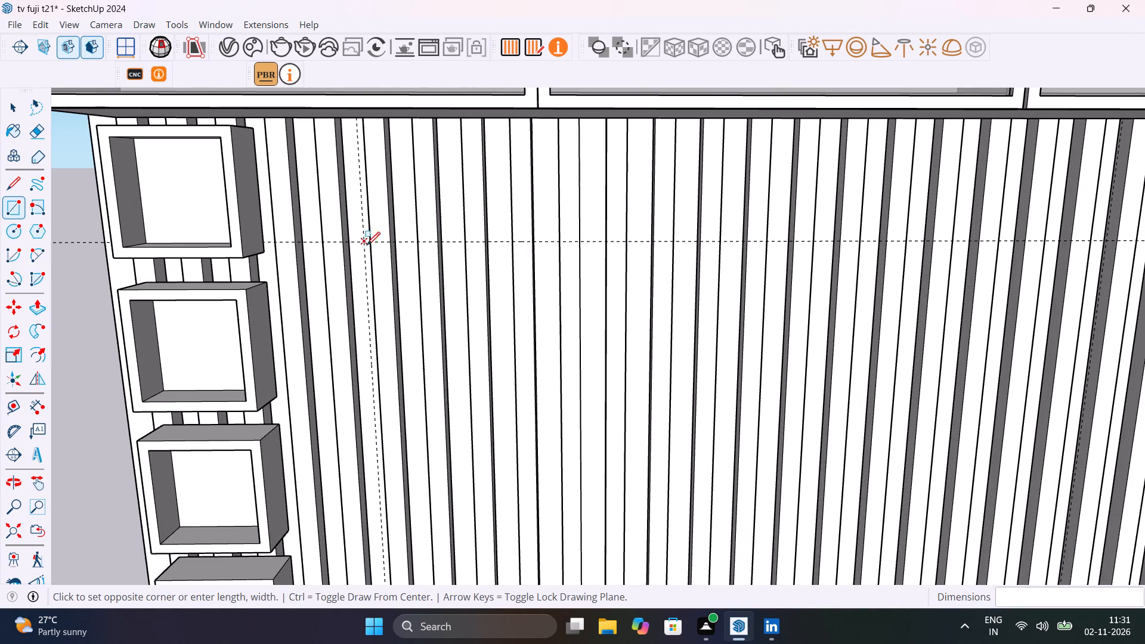
pyautogui.scroll(-14, 468, 290)
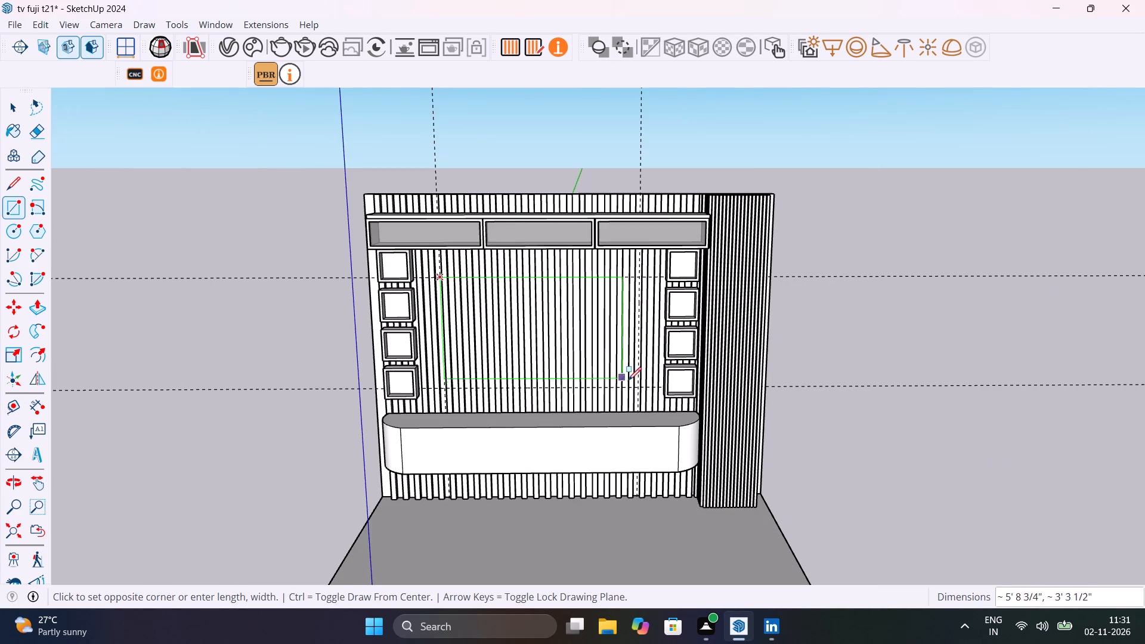
pyautogui.scroll(5, 640, 386)
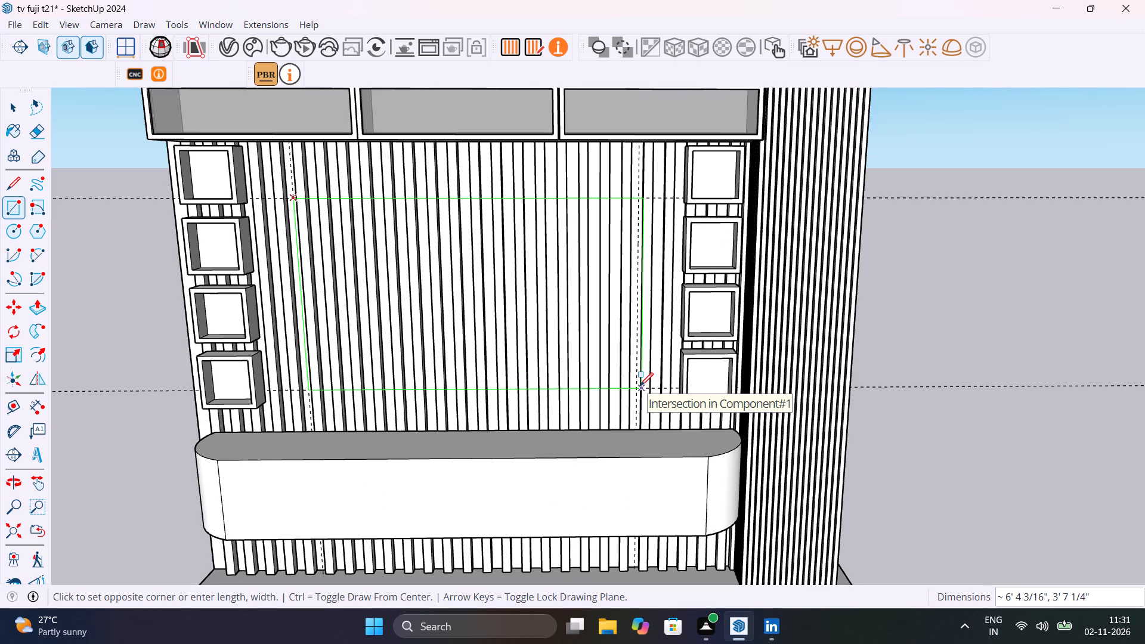
pyautogui.scroll(6, 634, 357)
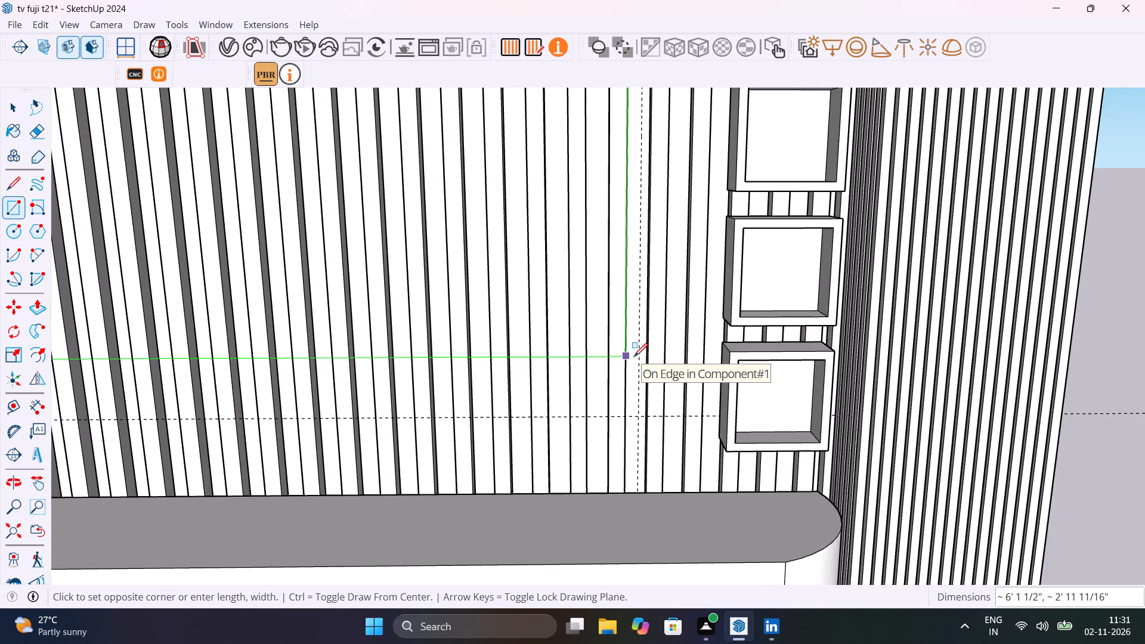
pyautogui.click(639, 416)
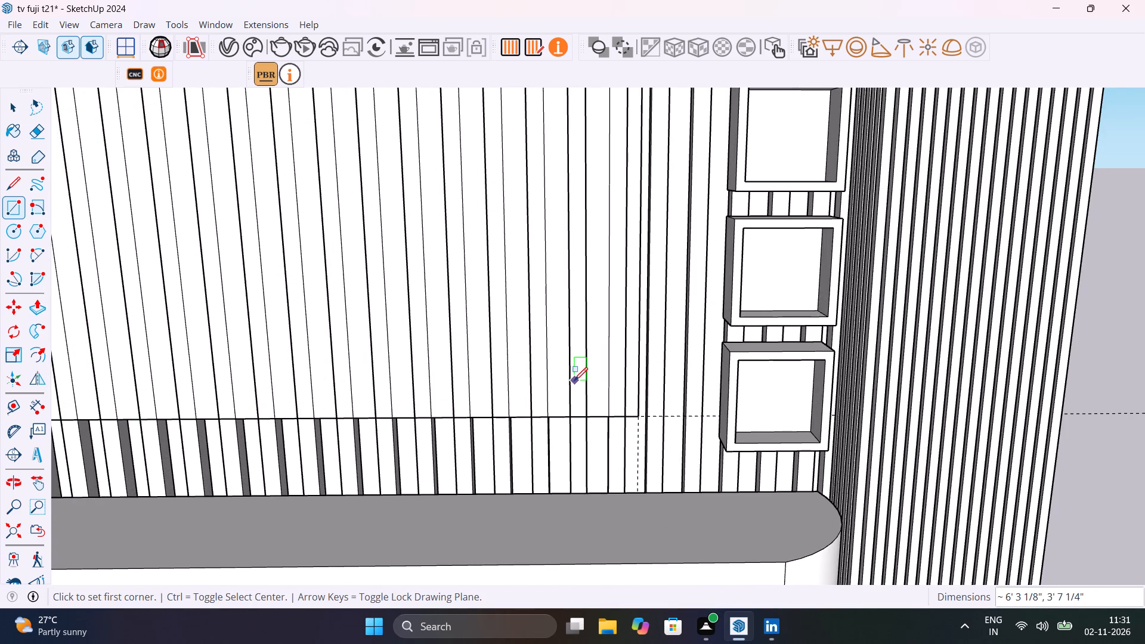
# Extrude the rectangle between the shelf columns 18 mm outward from the slatted wall with Push/Pull.
pyautogui.scroll(-13, 574, 380)
pyautogui.moveTo(509, 360); pyautogui.dragTo(606, 345, button='middle')
pyautogui.scroll(5, 479, 331)
pyautogui.press('space')
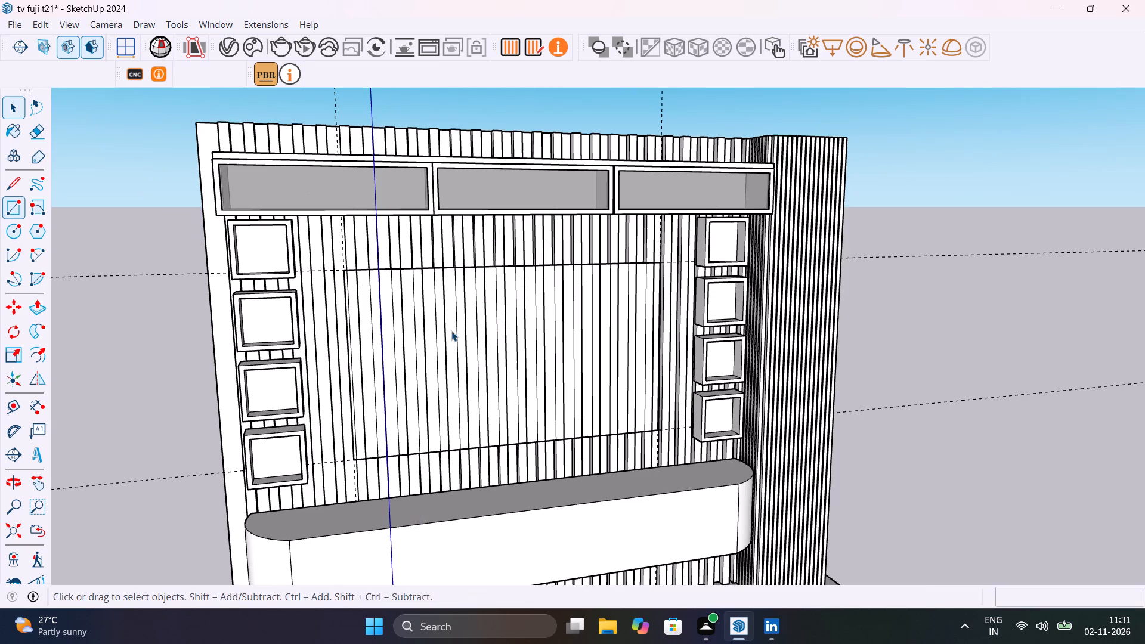
pyautogui.click(451, 331)
pyautogui.press('p')
pyautogui.click(451, 331)
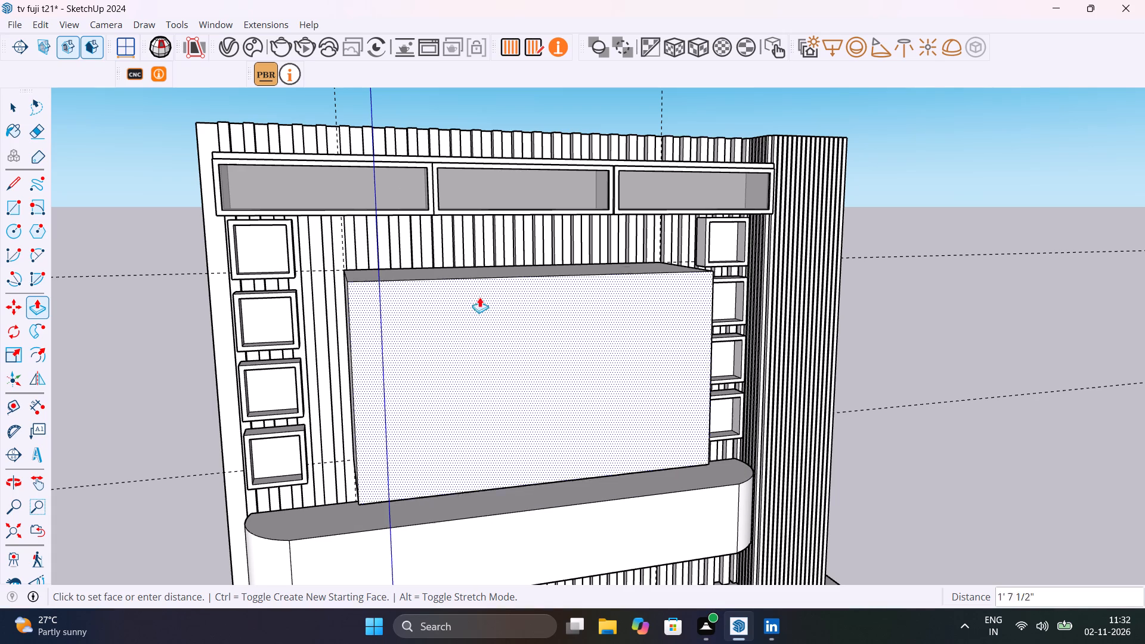
pyautogui.moveTo(468, 339); pyautogui.dragTo(711, 388, button='middle')
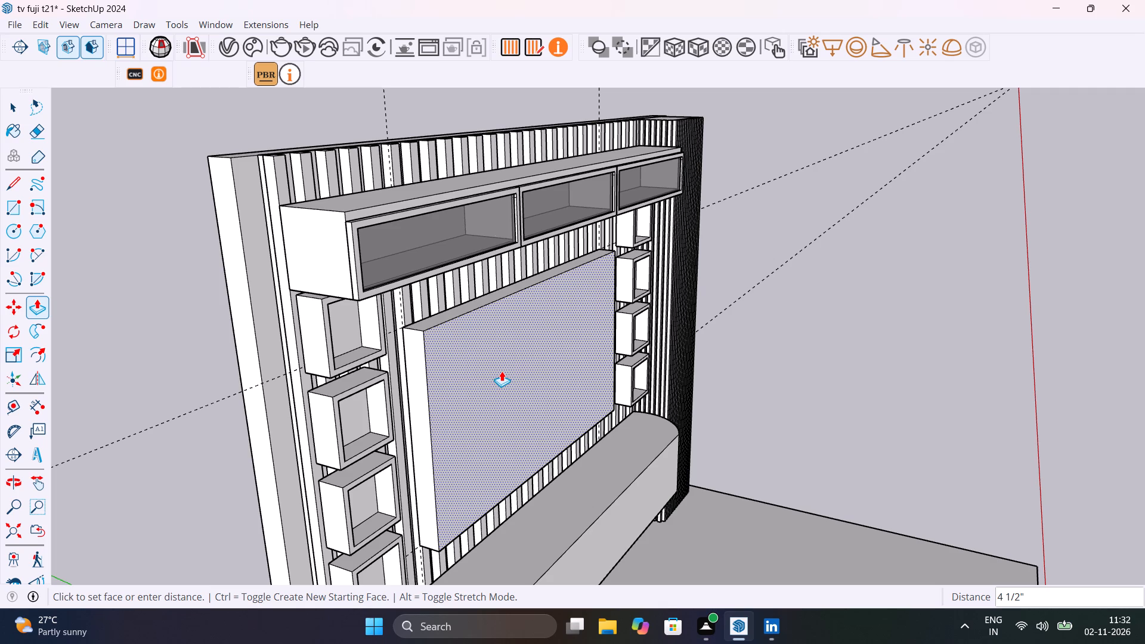
pyautogui.write('18')
pyautogui.write('mm')
pyautogui.press('Return')
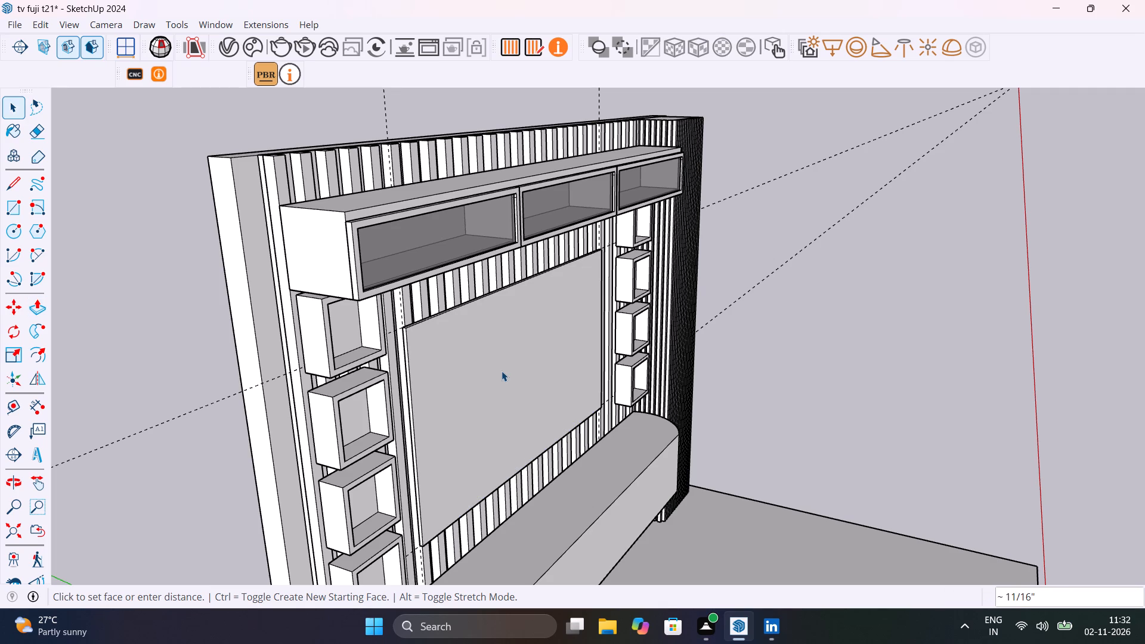
pyautogui.press('space')
# Check the new panel's thickness at its upper corner with the Dimension tool, without placing the dimension.
pyautogui.scroll(7, 502, 371)
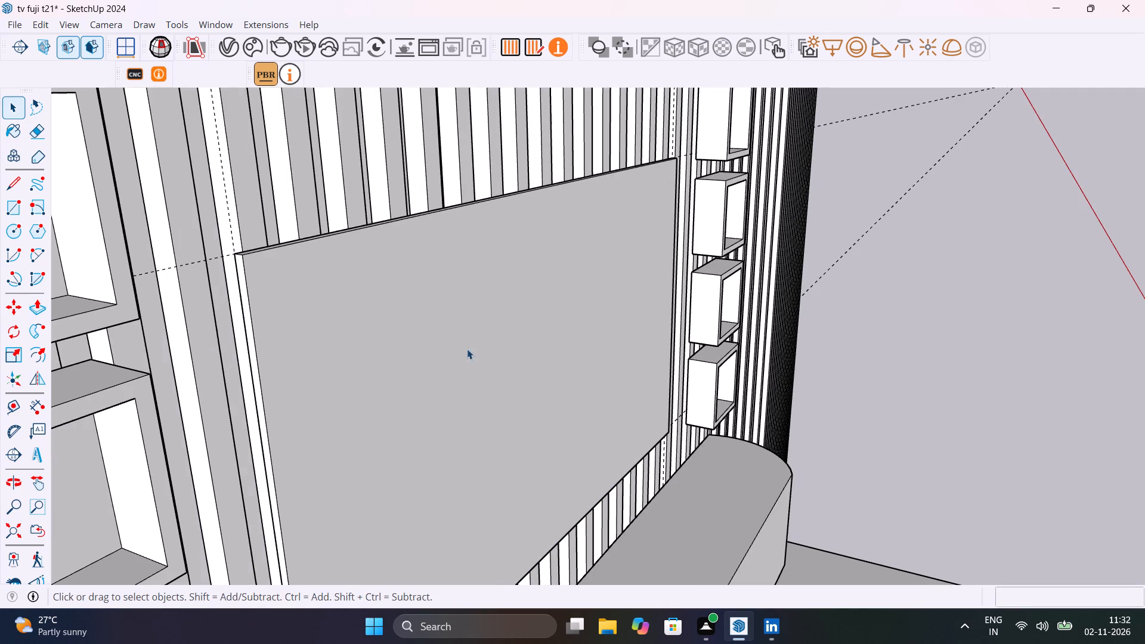
pyautogui.moveTo(434, 324); pyautogui.dragTo(444, 360, button='middle')
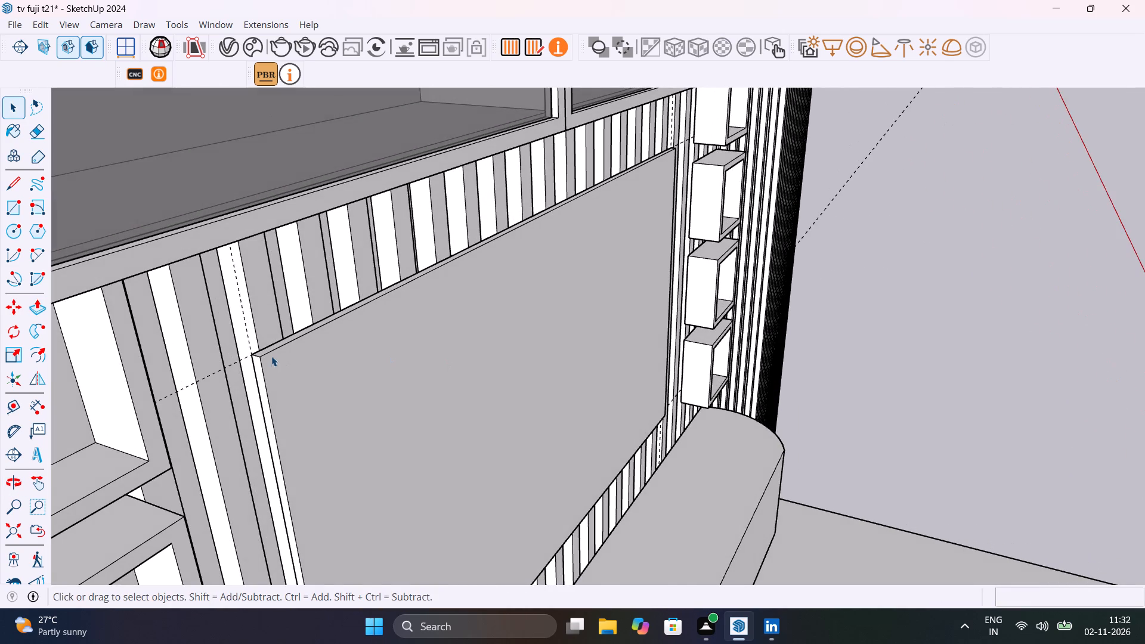
pyautogui.scroll(17, 270, 354)
pyautogui.click(38, 405)
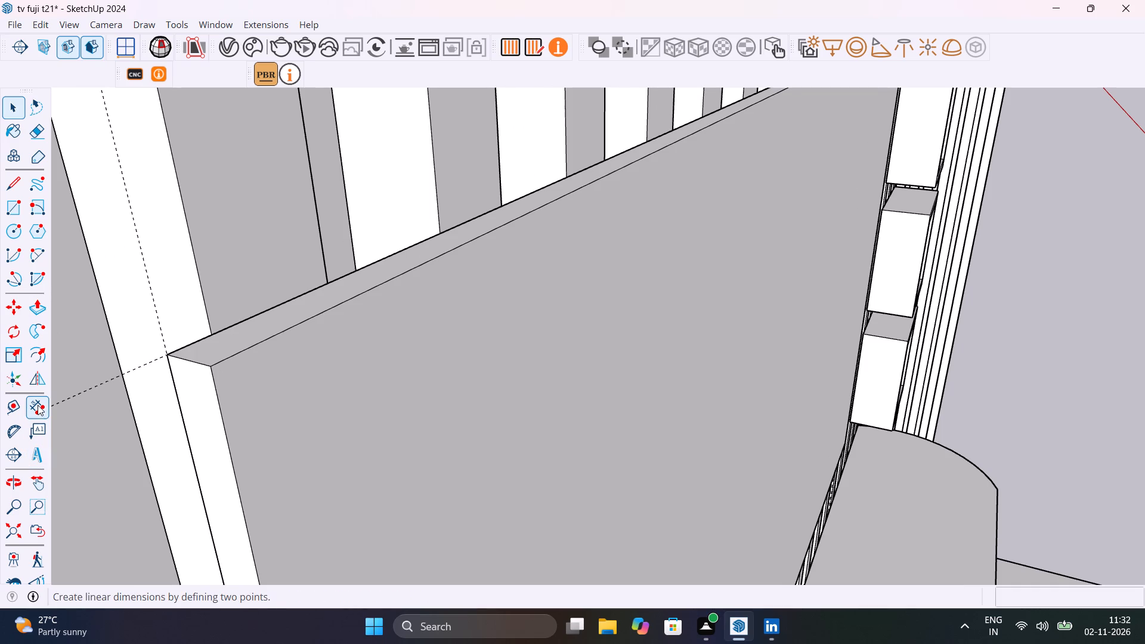
pyautogui.moveTo(199, 371); pyautogui.dragTo(526, 330, button='middle')
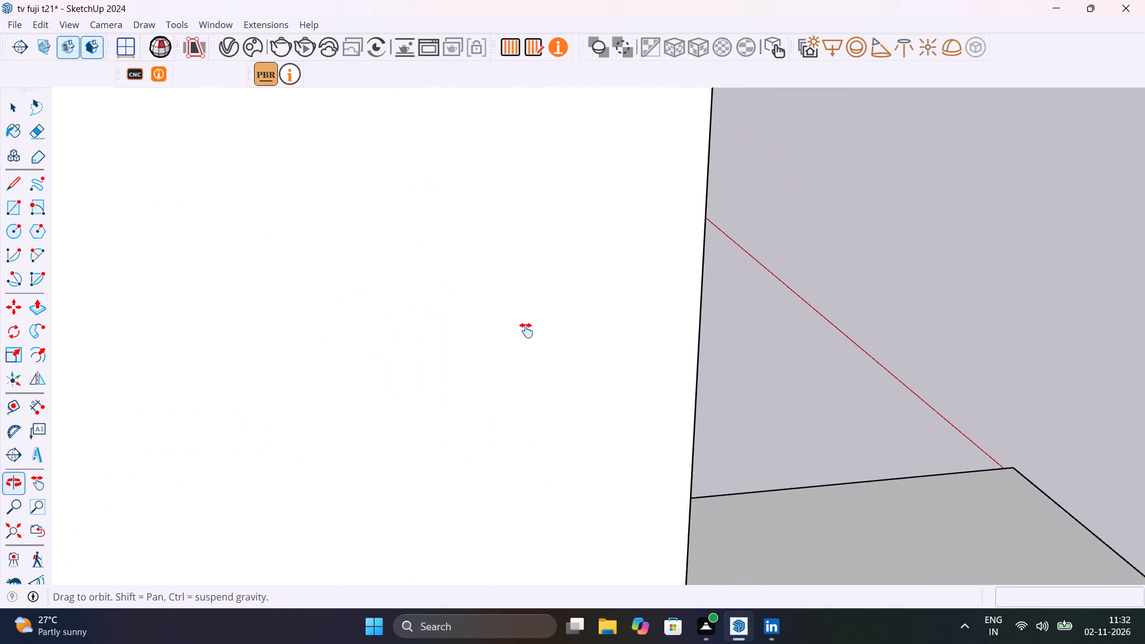
pyautogui.moveTo(526, 330); pyautogui.dragTo(397, 349, button='middle')
pyautogui.scroll(6, 655, 354)
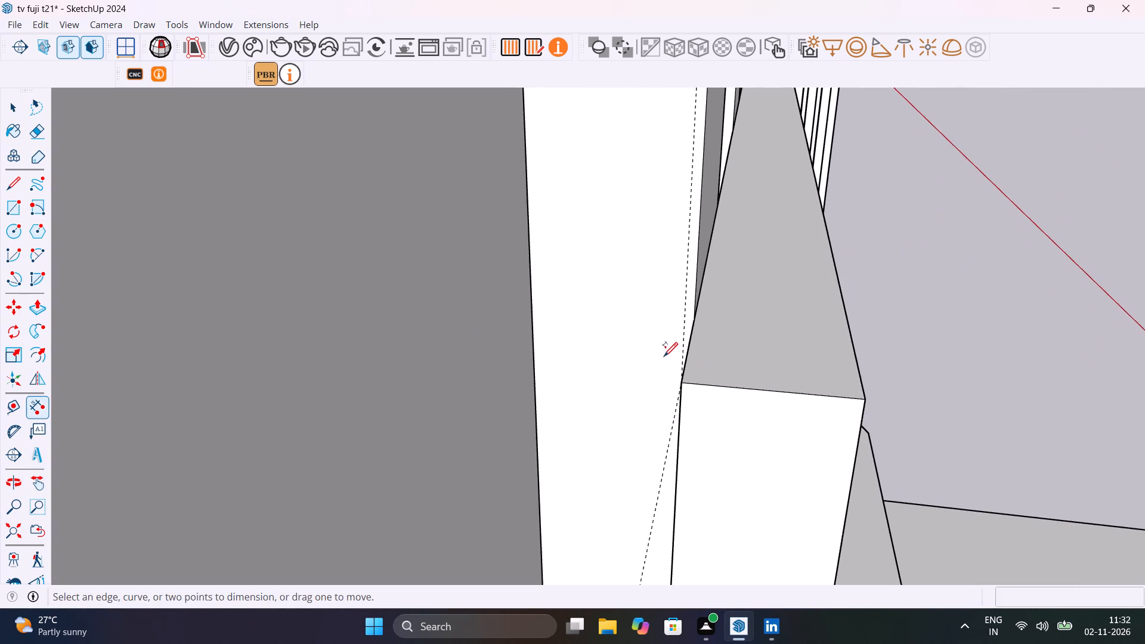
pyautogui.moveTo(704, 366); pyautogui.dragTo(422, 380, button='middle')
pyautogui.scroll(1, 422, 380)
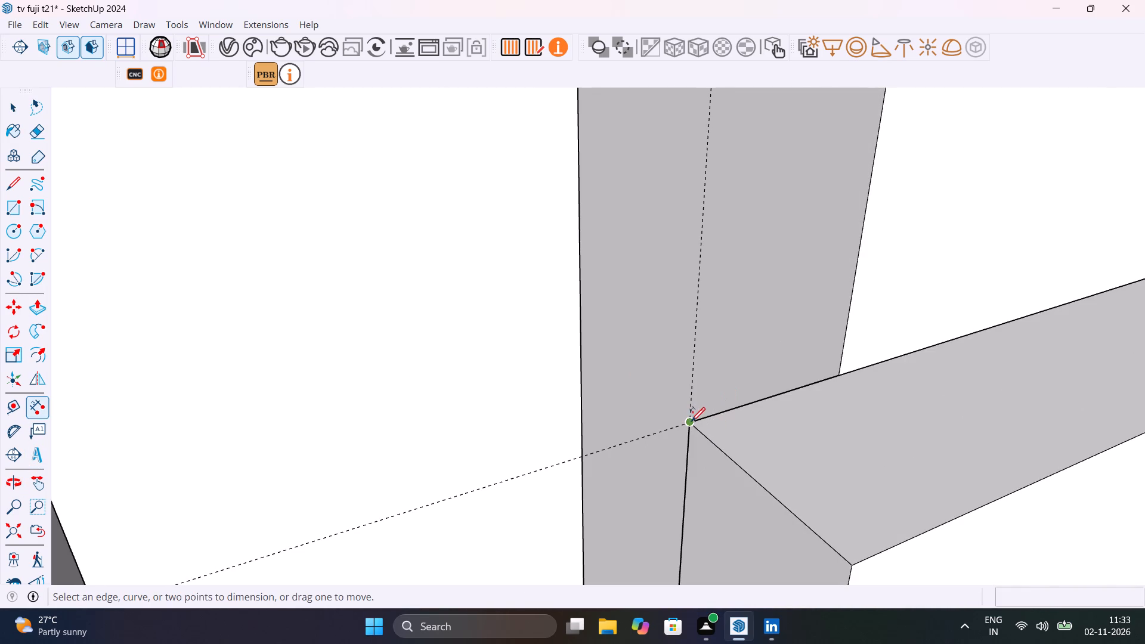
pyautogui.click(691, 420)
pyautogui.click(853, 568)
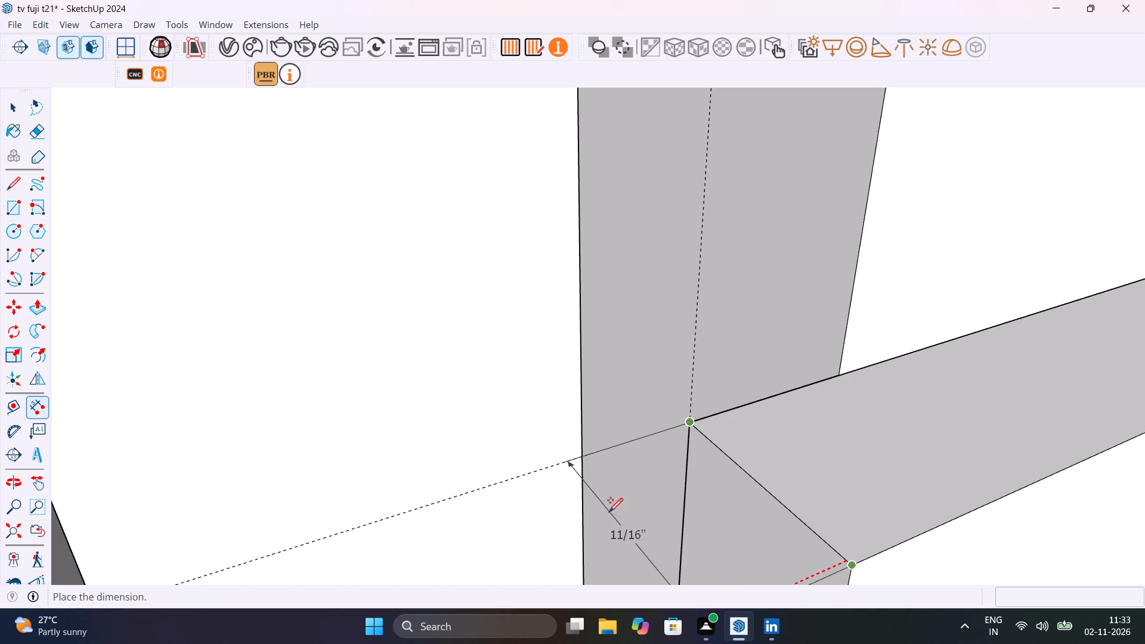
pyautogui.press('Escape')
pyautogui.scroll(-14, 630, 505)
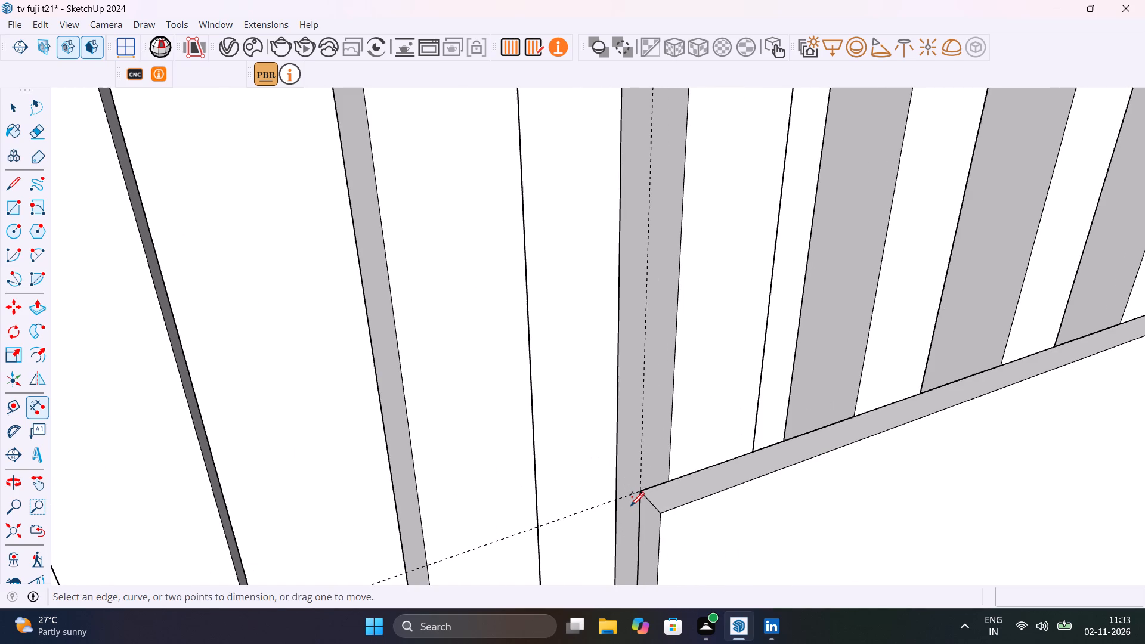
pyautogui.press('space')
# Save the model with the whole TV unit fitted in view.
pyautogui.scroll(-5, 783, 487)
pyautogui.moveTo(800, 499); pyautogui.dragTo(757, 481, button='middle')
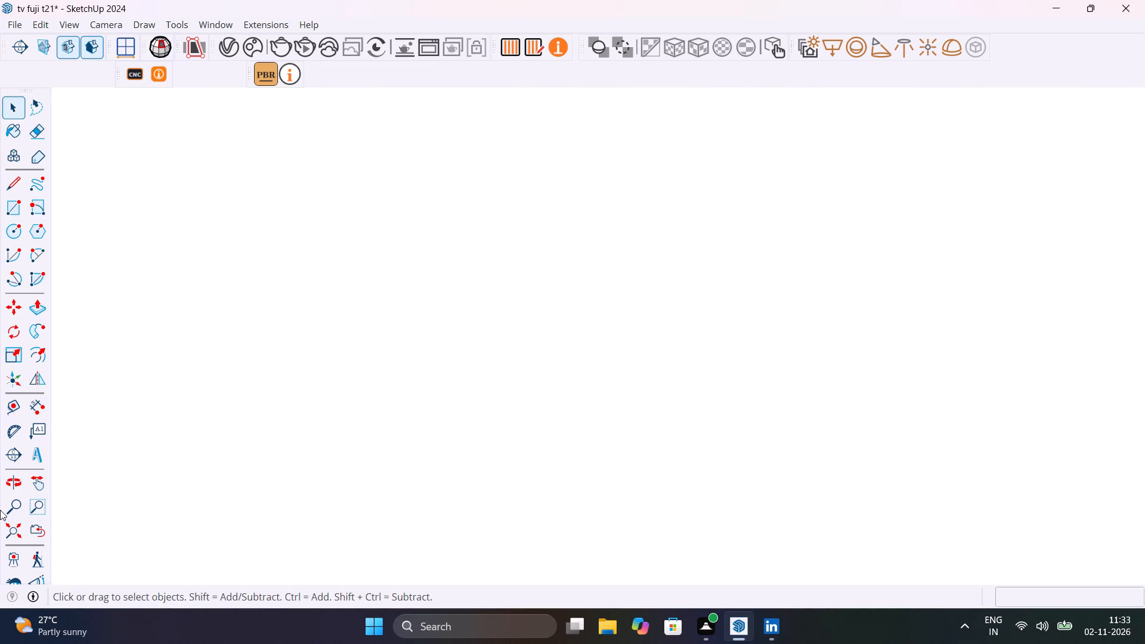
pyautogui.click(12, 531)
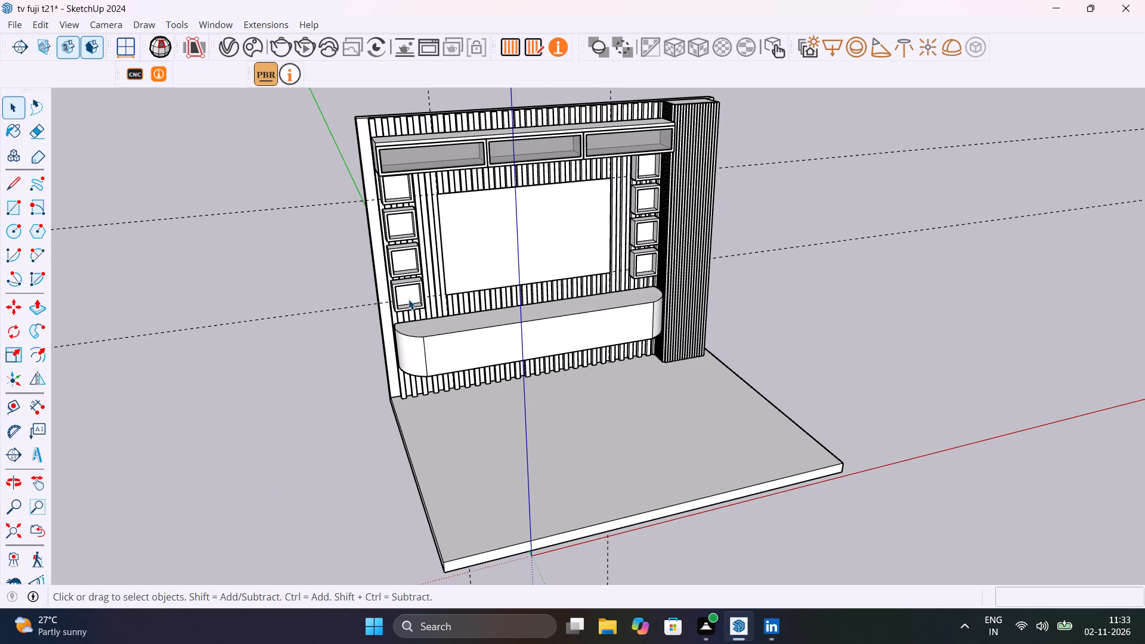
pyautogui.hotkey('ctrl', 's')
# Make a group from the entire flat panel between the shelf columns.
pyautogui.scroll(9, 453, 213)
pyautogui.moveTo(468, 252); pyautogui.dragTo(471, 253, button='middle')
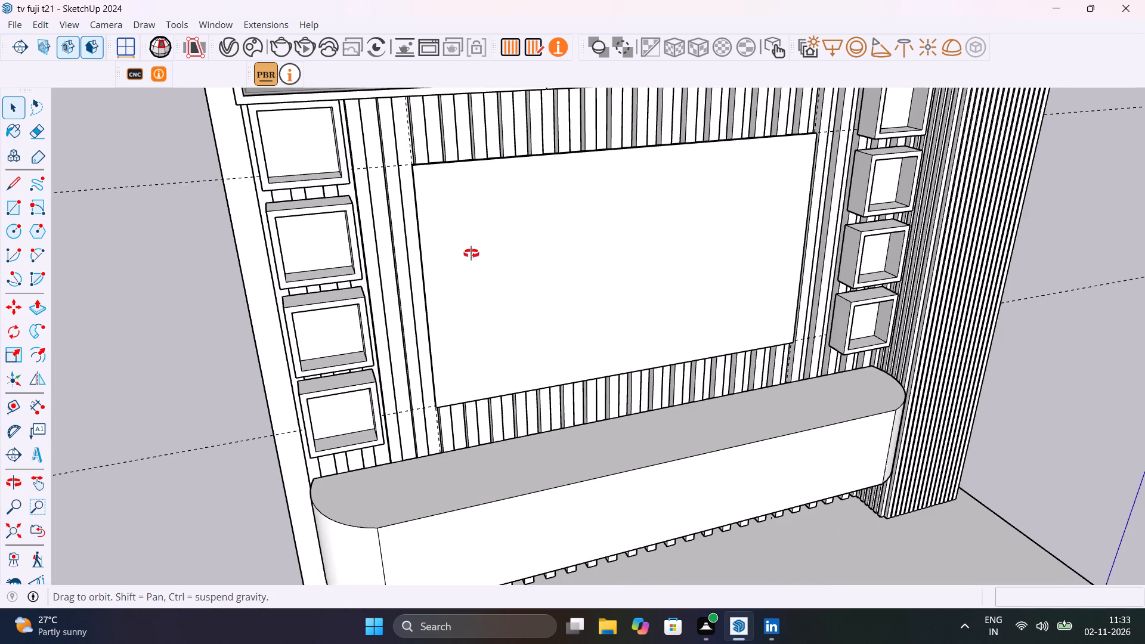
pyautogui.moveTo(471, 253); pyautogui.dragTo(685, 299, button='middle')
pyautogui.scroll(7, 539, 228)
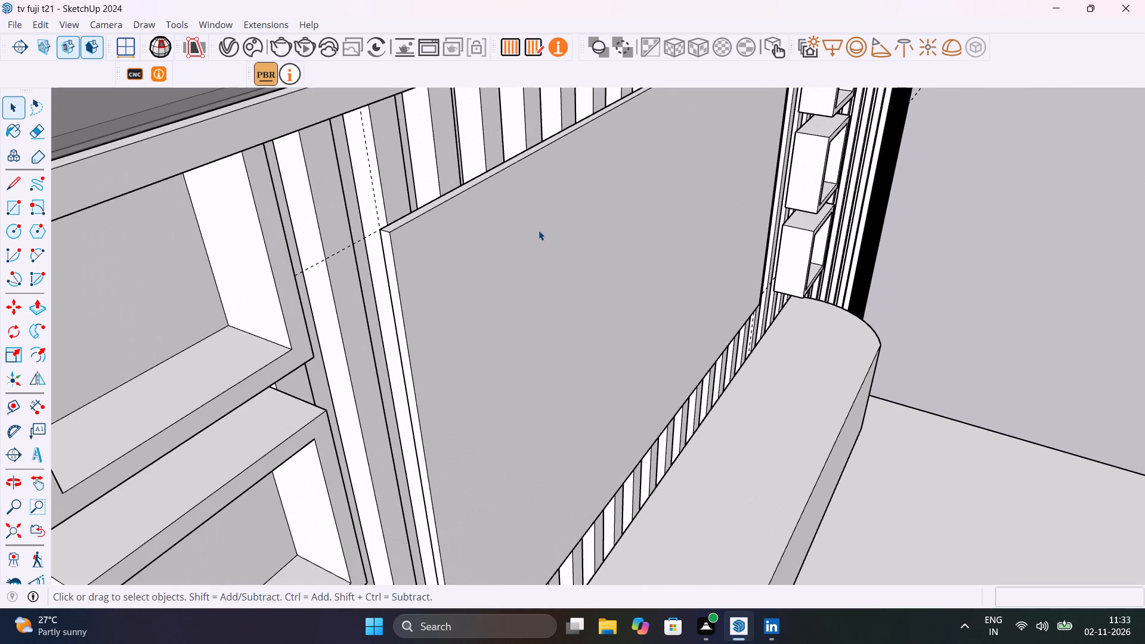
pyautogui.doubleClick(539, 230)
pyautogui.click(539, 230)
pyautogui.rightClick(539, 230)
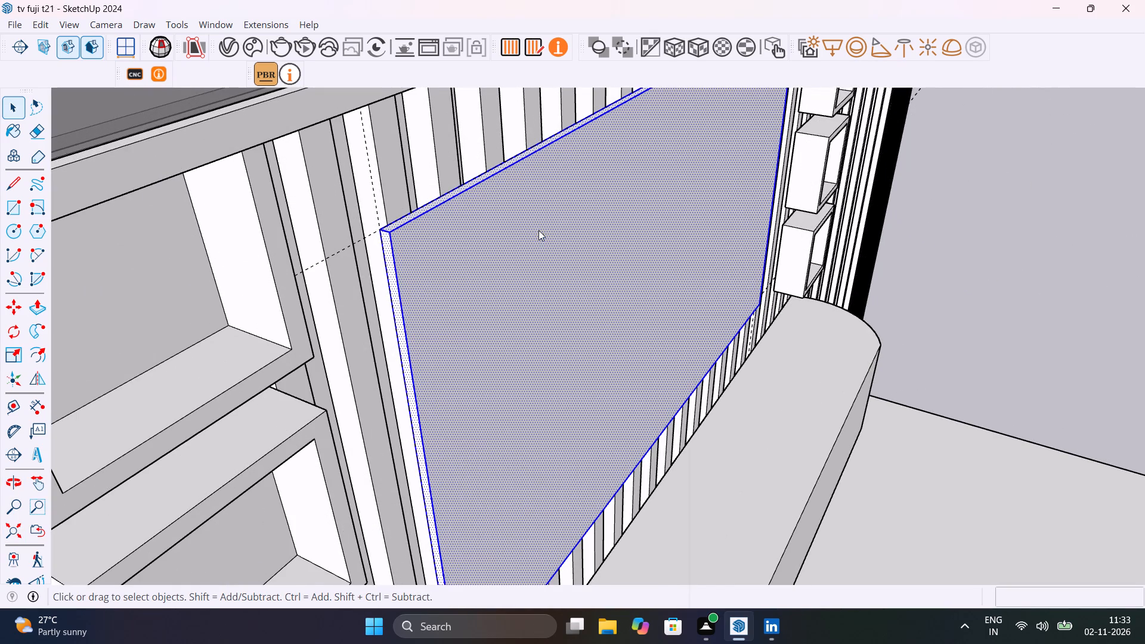
pyautogui.click(615, 371)
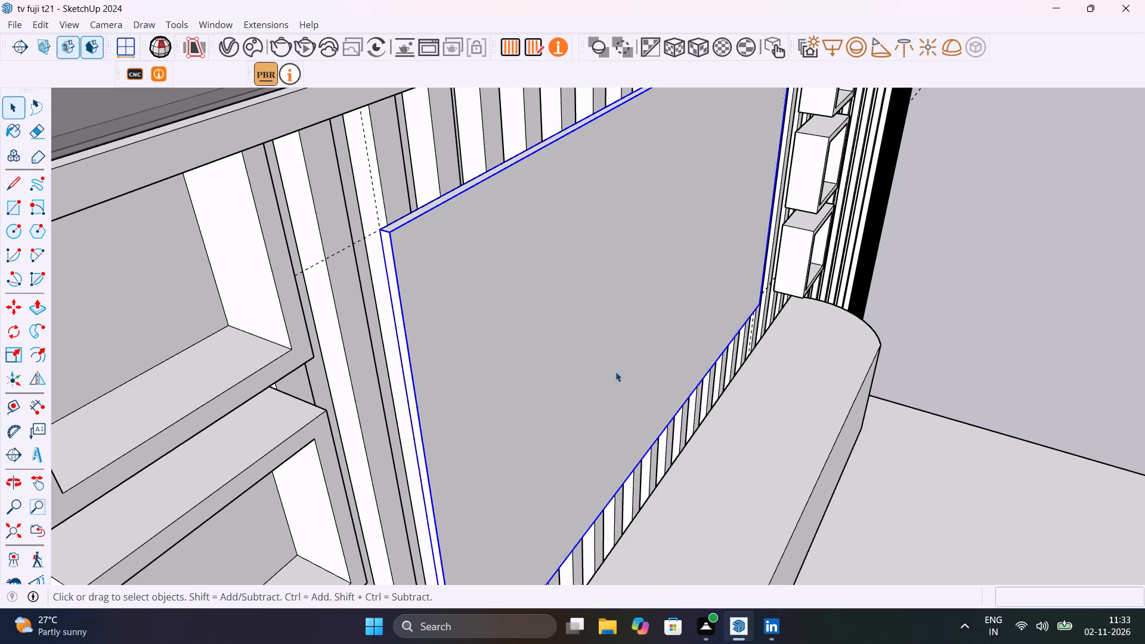
# Group all eight box shelves from both columns beside the flat panel into a single group.
pyautogui.scroll(-8, 438, 205)
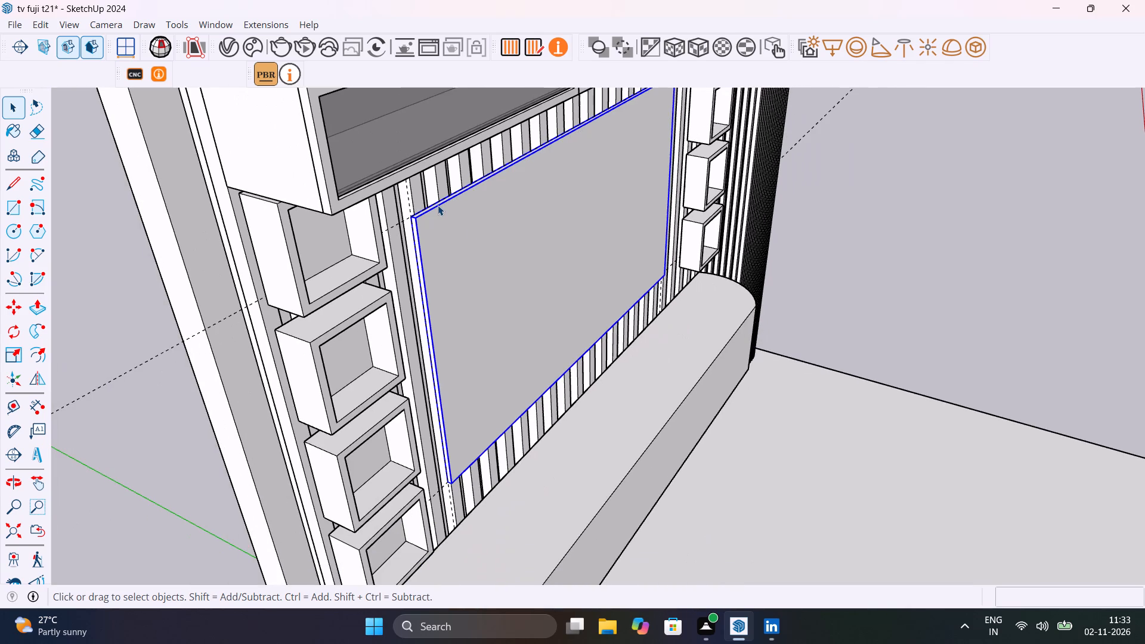
pyautogui.click(376, 266)
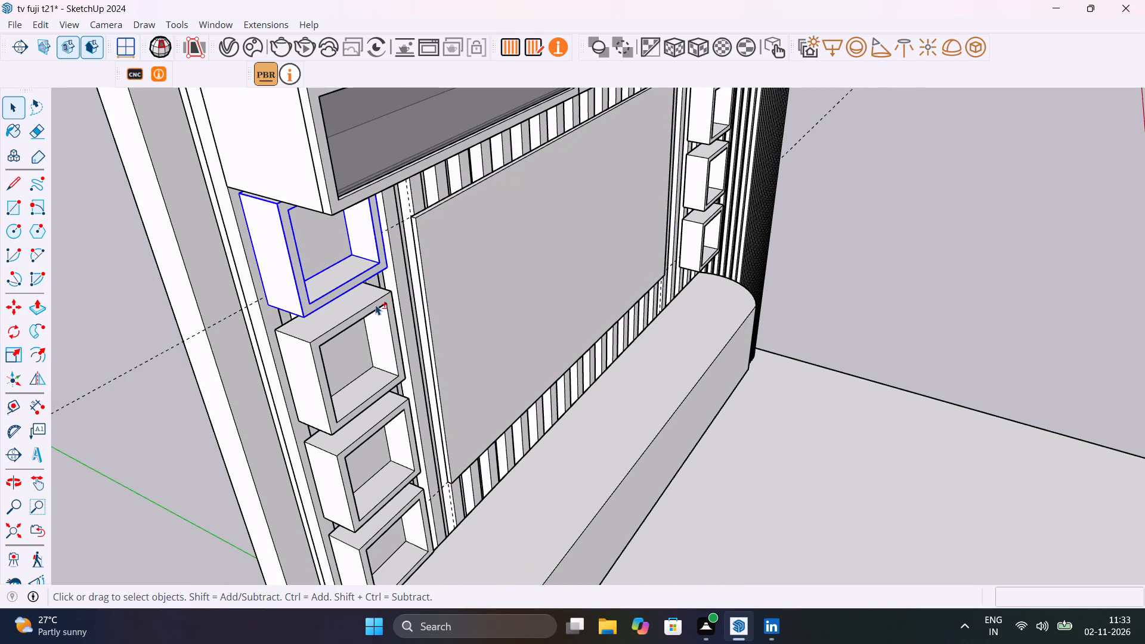
pyautogui.keyDown('shift'); pyautogui.click(375, 305); pyautogui.keyUp('shift')
pyautogui.keyDown('shift'); pyautogui.click(392, 416); pyautogui.keyUp('shift')
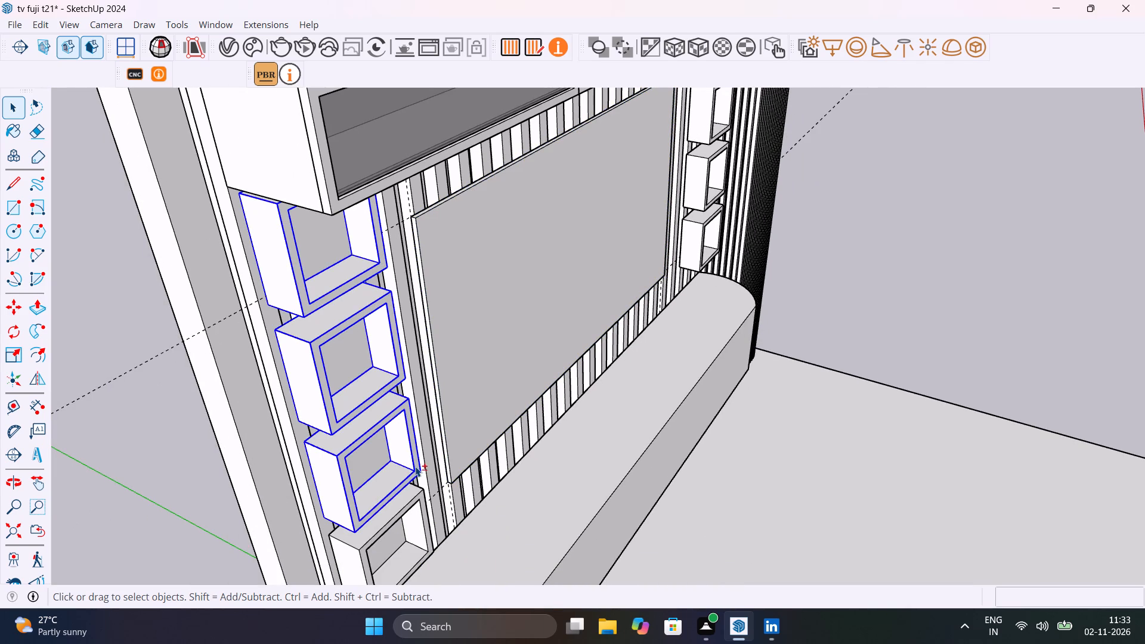
pyautogui.keyDown('shift'); pyautogui.click(410, 503); pyautogui.keyUp('shift')
pyautogui.keyDown('shift'); pyautogui.moveTo(478, 454); pyautogui.dragTo(0, 392, button='middle'); pyautogui.keyUp('shift')
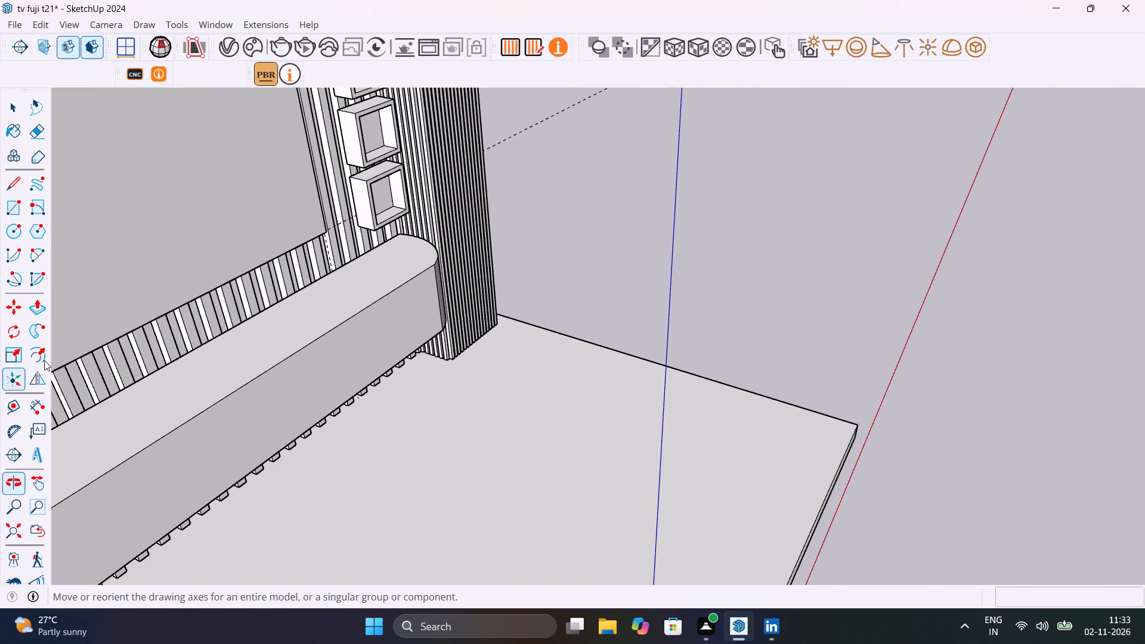
pyautogui.keyDown('shift'); pyautogui.scroll(-6, 456, 176); pyautogui.keyUp('shift')
pyautogui.keyDown('shift'); pyautogui.moveTo(444, 165); pyautogui.dragTo(472, 322, button='middle'); pyautogui.keyUp('shift')
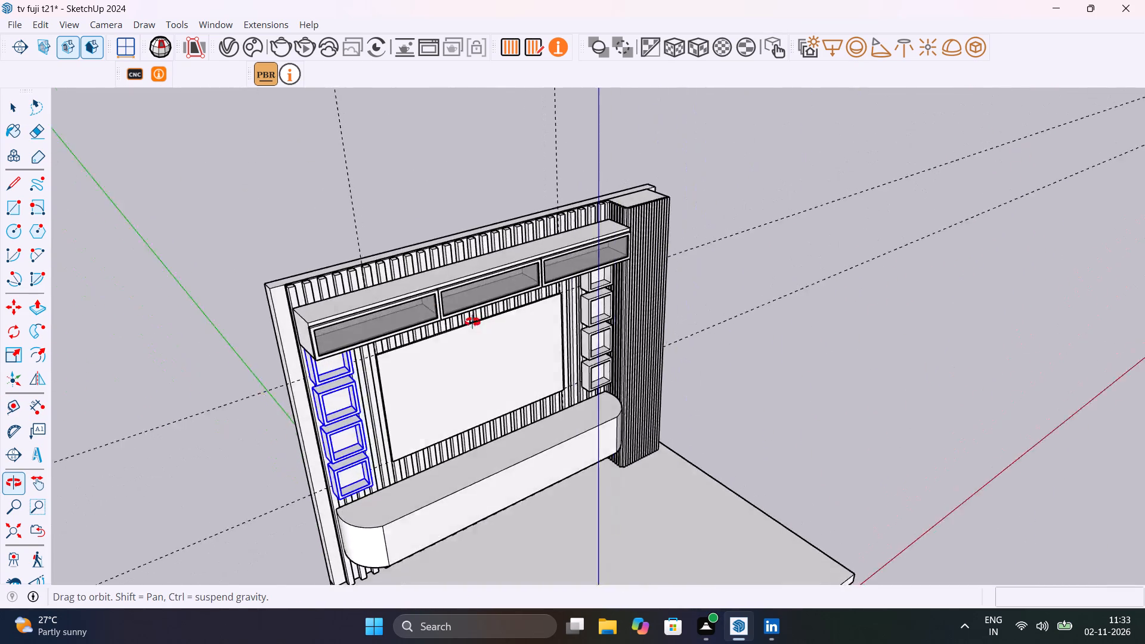
pyautogui.keyDown('shift'); pyautogui.moveTo(472, 322); pyautogui.dragTo(423, 300, button='middle'); pyautogui.keyUp('shift')
pyautogui.scroll(11, 575, 287)
pyautogui.keyDown('shift'); pyautogui.click(630, 292); pyautogui.keyUp('shift')
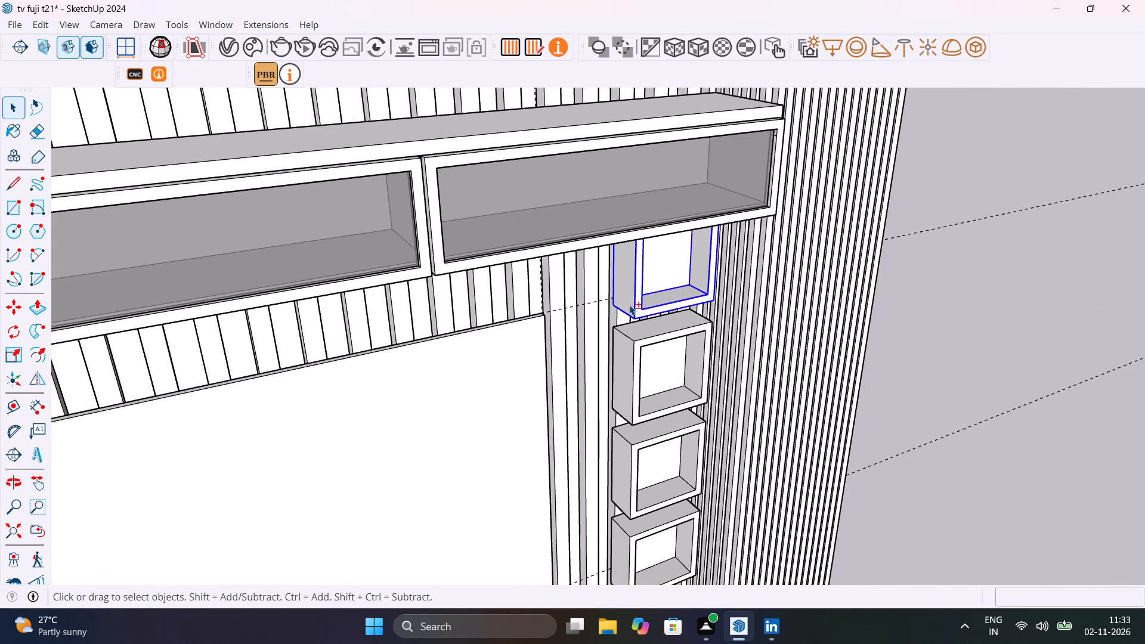
pyautogui.keyDown('shift'); pyautogui.click(639, 347); pyautogui.keyUp('shift')
pyautogui.keyDown('shift'); pyautogui.click(632, 462); pyautogui.keyUp('shift')
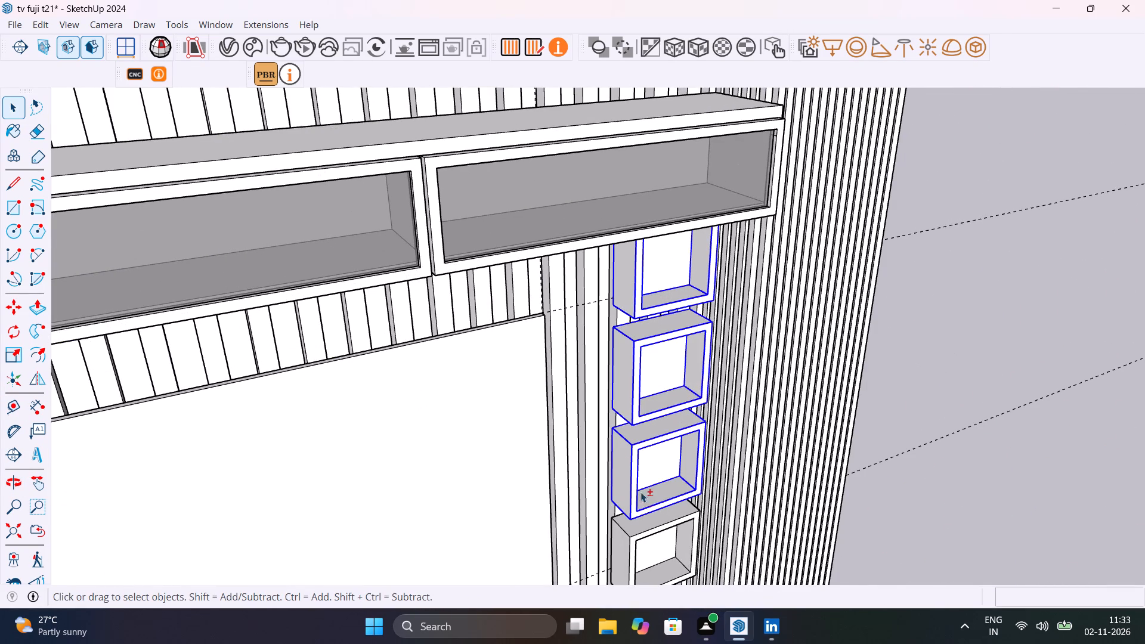
pyautogui.keyDown('shift'); pyautogui.click(639, 534); pyautogui.keyUp('shift')
pyautogui.keyDown('shift'); pyautogui.moveTo(639, 533); pyautogui.dragTo(669, 363, button='middle'); pyautogui.keyUp('shift')
pyautogui.scroll(1, 669, 363)
pyautogui.scroll(-6, 669, 363)
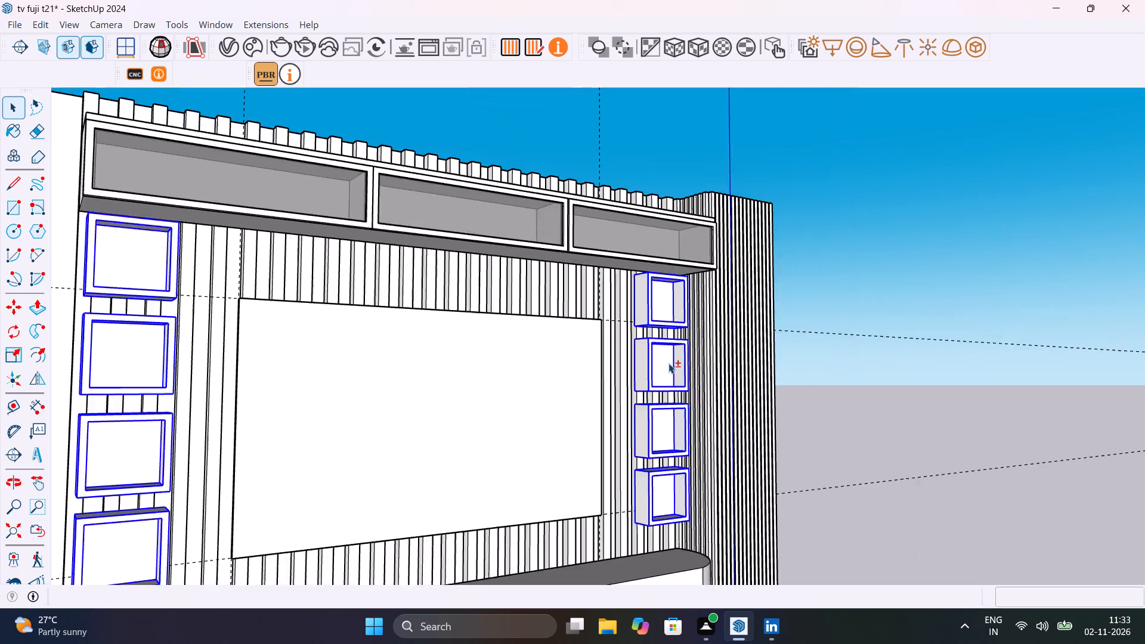
pyautogui.scroll(-6, 669, 363)
pyautogui.keyDown('shift'); pyautogui.rightClick(669, 363); pyautogui.keyUp('shift')
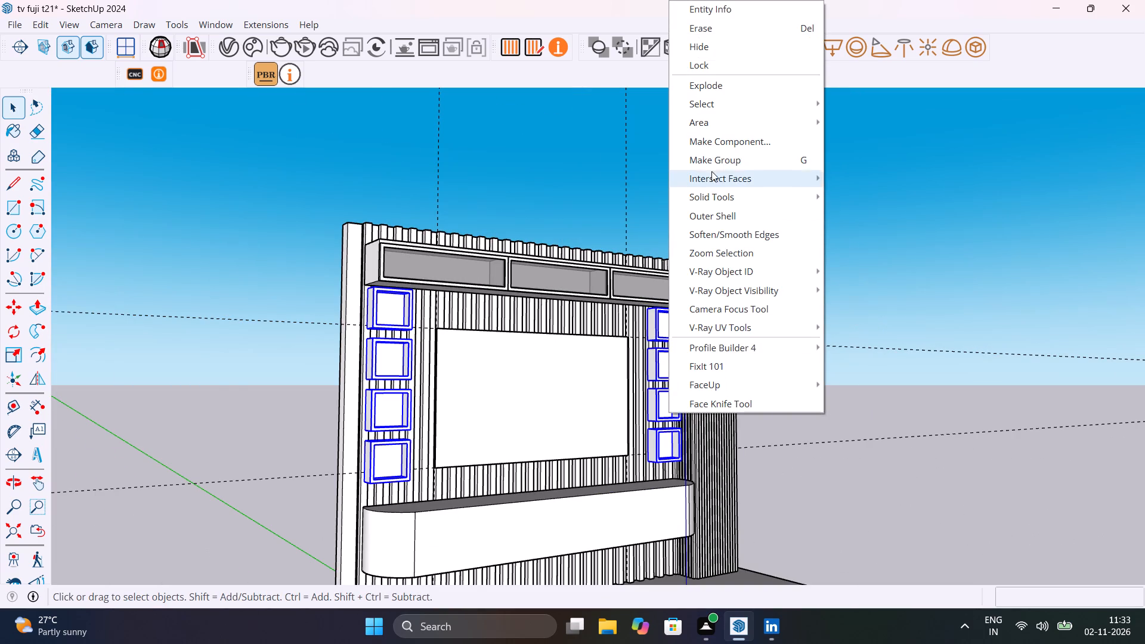
pyautogui.keyDown('shift'); pyautogui.click(711, 160); pyautogui.keyUp('shift')
pyautogui.click(770, 216)
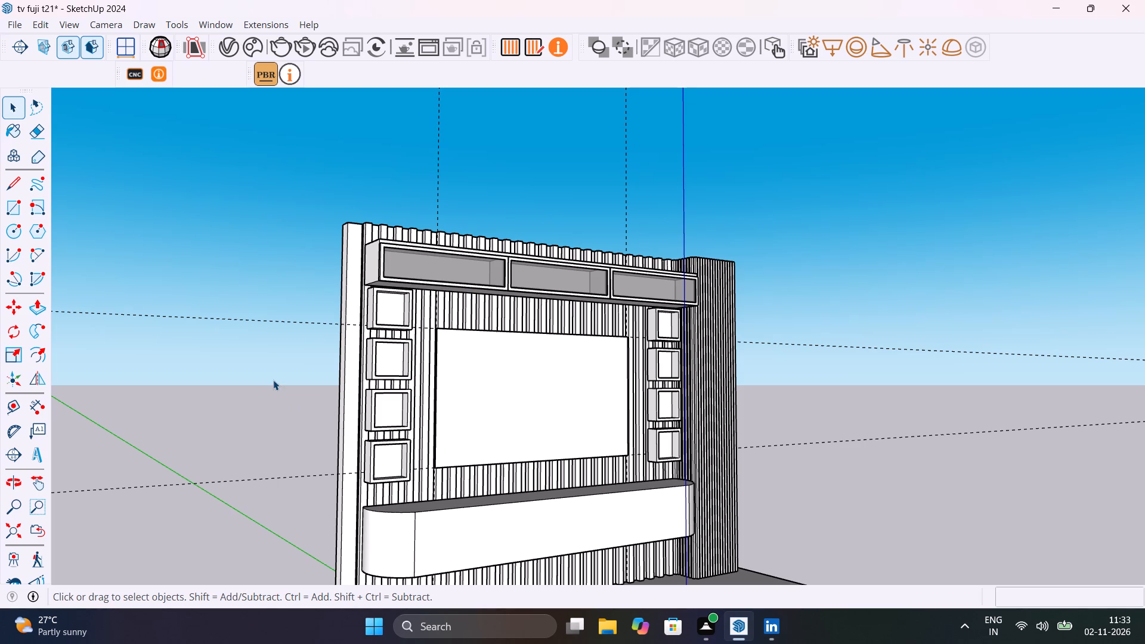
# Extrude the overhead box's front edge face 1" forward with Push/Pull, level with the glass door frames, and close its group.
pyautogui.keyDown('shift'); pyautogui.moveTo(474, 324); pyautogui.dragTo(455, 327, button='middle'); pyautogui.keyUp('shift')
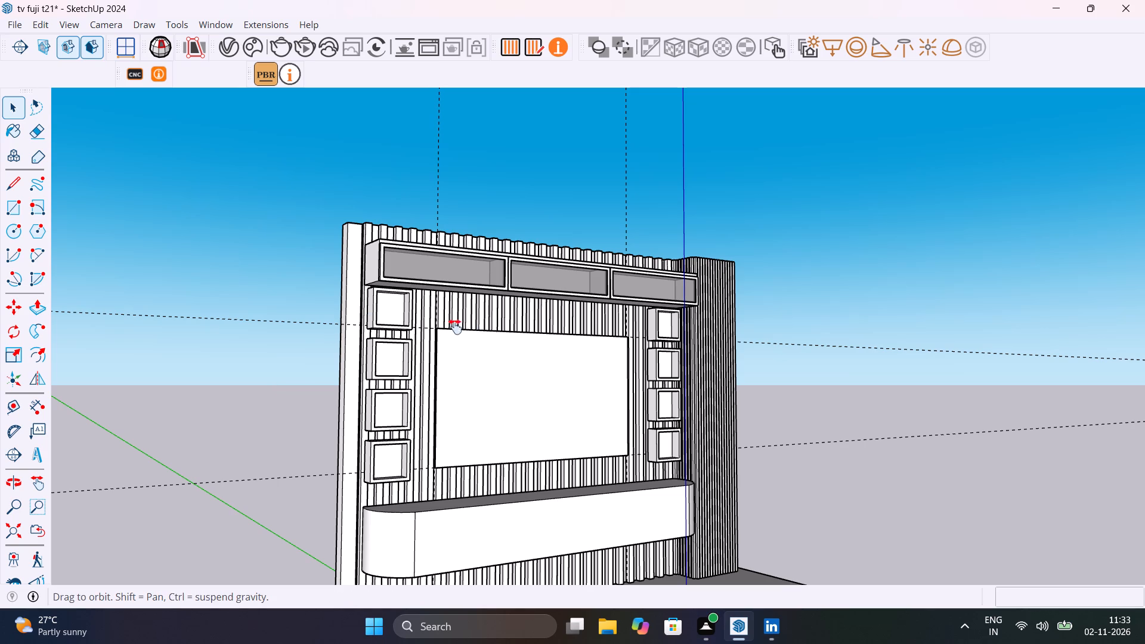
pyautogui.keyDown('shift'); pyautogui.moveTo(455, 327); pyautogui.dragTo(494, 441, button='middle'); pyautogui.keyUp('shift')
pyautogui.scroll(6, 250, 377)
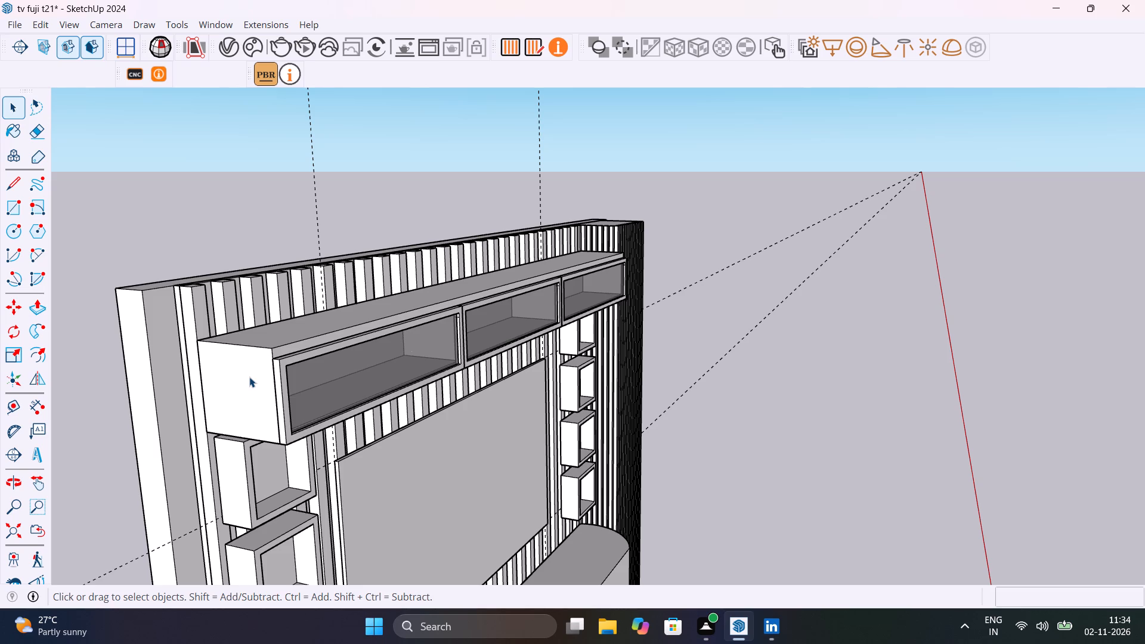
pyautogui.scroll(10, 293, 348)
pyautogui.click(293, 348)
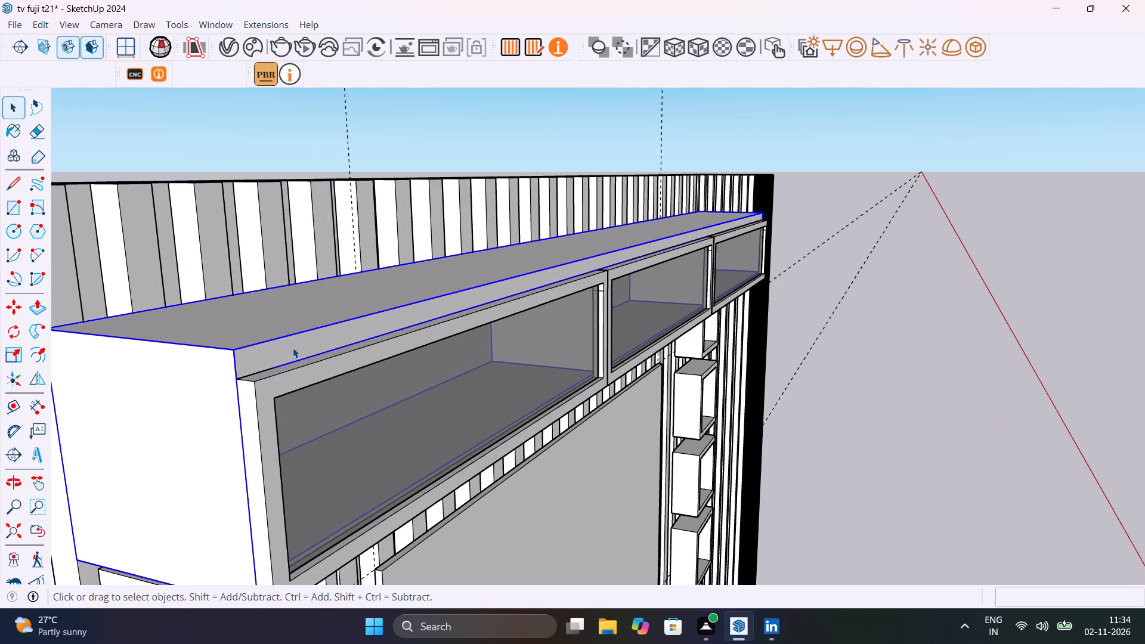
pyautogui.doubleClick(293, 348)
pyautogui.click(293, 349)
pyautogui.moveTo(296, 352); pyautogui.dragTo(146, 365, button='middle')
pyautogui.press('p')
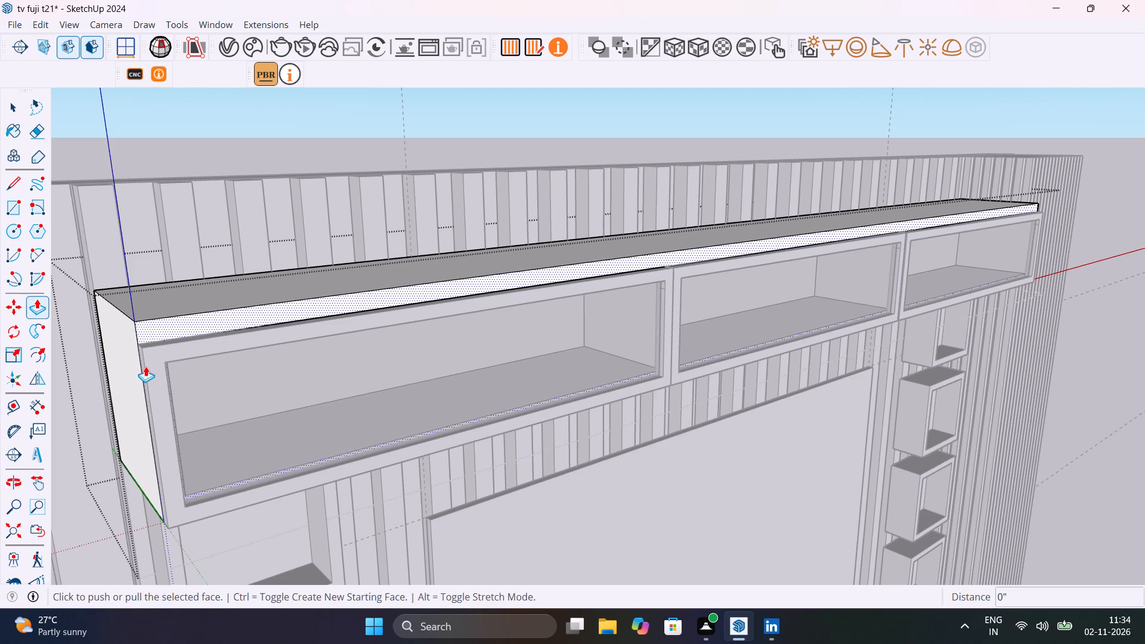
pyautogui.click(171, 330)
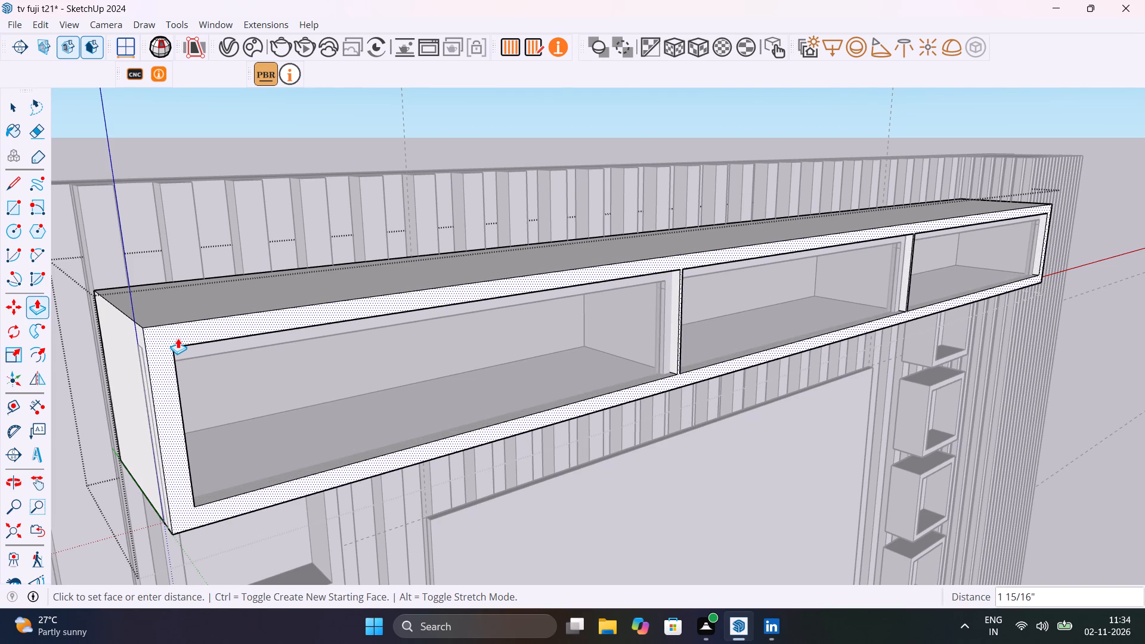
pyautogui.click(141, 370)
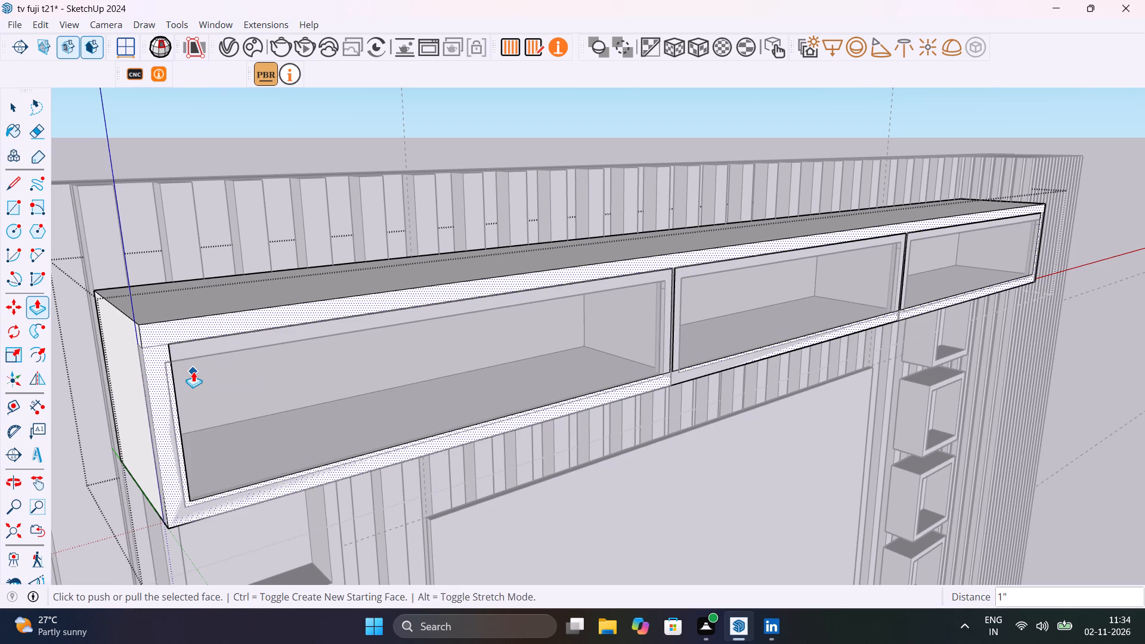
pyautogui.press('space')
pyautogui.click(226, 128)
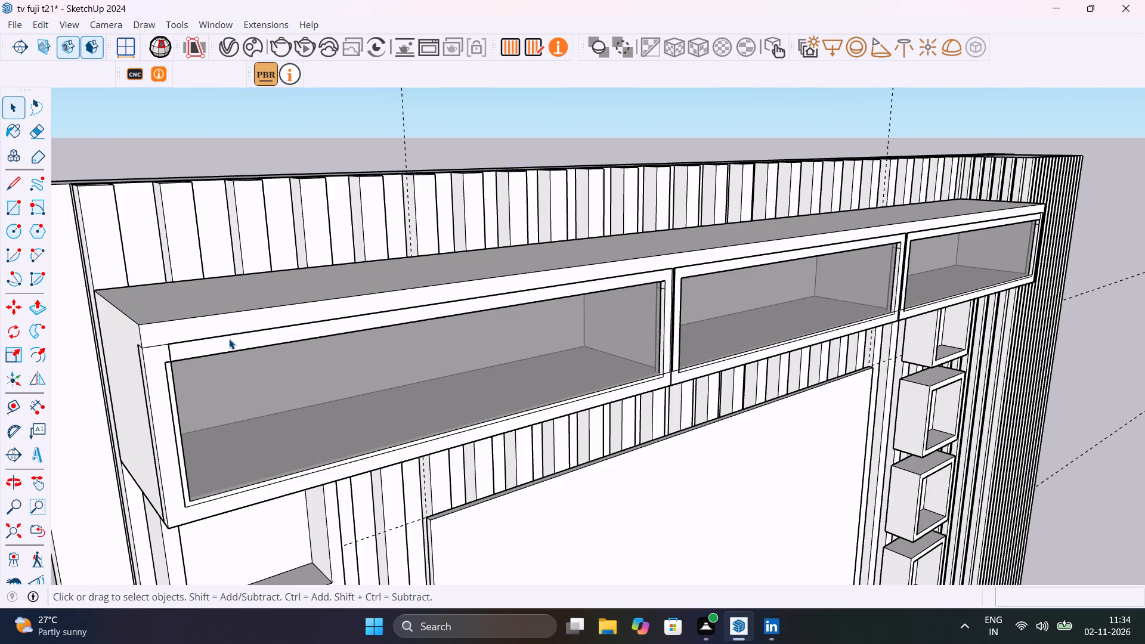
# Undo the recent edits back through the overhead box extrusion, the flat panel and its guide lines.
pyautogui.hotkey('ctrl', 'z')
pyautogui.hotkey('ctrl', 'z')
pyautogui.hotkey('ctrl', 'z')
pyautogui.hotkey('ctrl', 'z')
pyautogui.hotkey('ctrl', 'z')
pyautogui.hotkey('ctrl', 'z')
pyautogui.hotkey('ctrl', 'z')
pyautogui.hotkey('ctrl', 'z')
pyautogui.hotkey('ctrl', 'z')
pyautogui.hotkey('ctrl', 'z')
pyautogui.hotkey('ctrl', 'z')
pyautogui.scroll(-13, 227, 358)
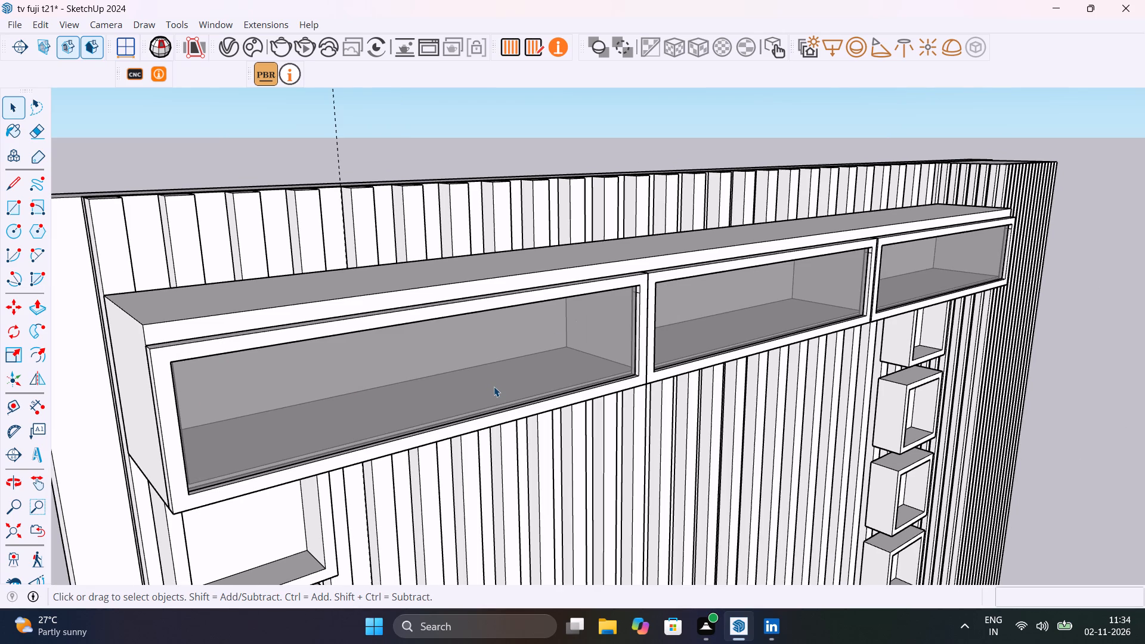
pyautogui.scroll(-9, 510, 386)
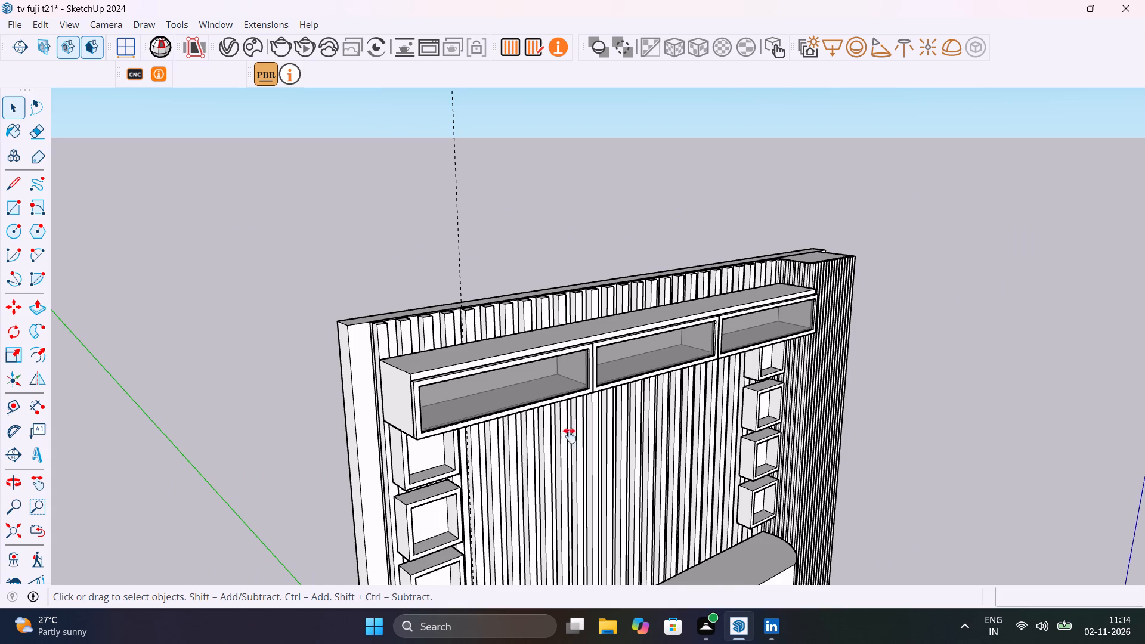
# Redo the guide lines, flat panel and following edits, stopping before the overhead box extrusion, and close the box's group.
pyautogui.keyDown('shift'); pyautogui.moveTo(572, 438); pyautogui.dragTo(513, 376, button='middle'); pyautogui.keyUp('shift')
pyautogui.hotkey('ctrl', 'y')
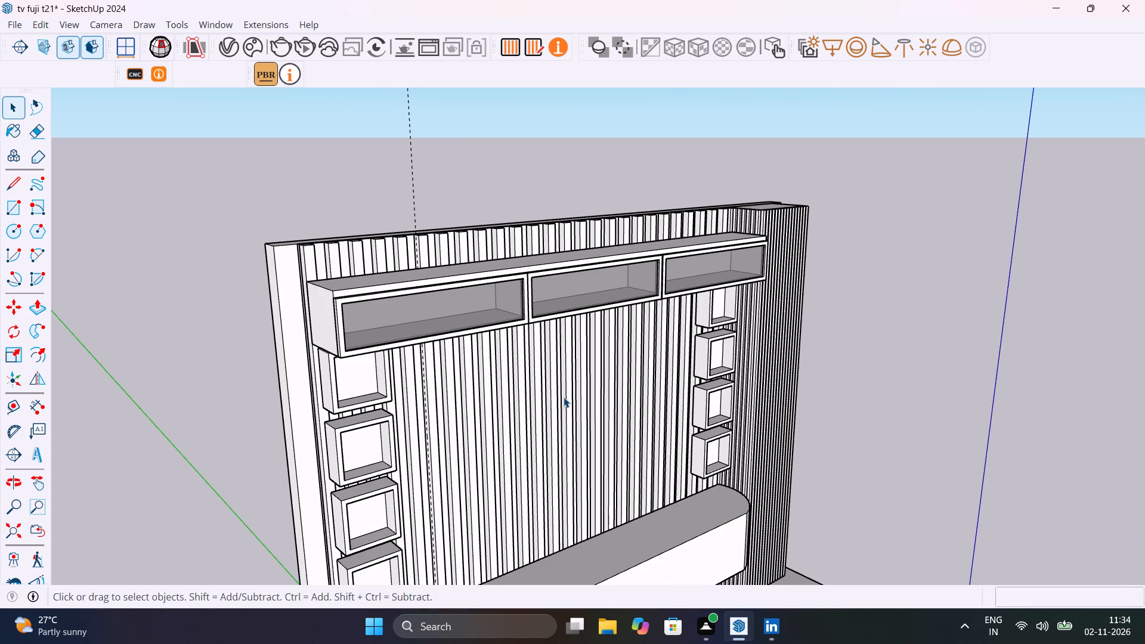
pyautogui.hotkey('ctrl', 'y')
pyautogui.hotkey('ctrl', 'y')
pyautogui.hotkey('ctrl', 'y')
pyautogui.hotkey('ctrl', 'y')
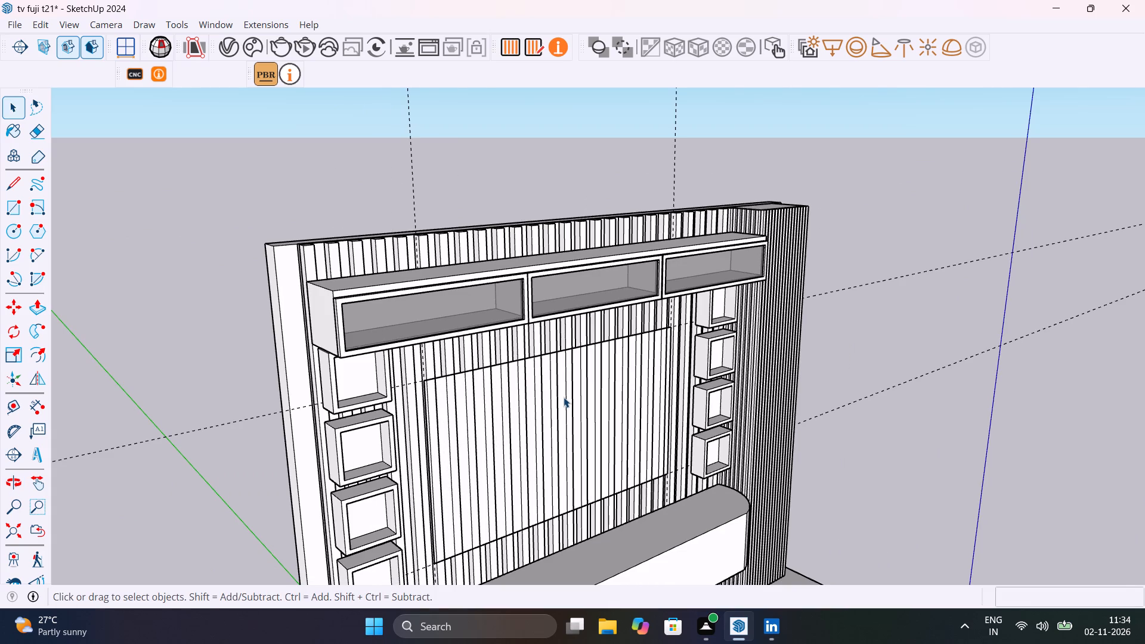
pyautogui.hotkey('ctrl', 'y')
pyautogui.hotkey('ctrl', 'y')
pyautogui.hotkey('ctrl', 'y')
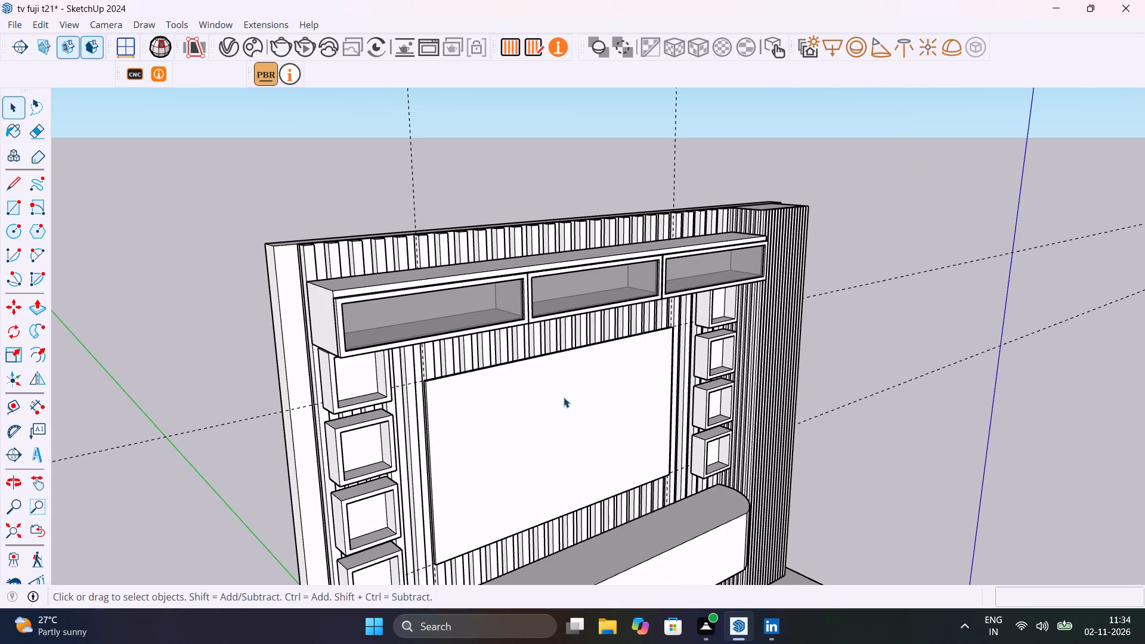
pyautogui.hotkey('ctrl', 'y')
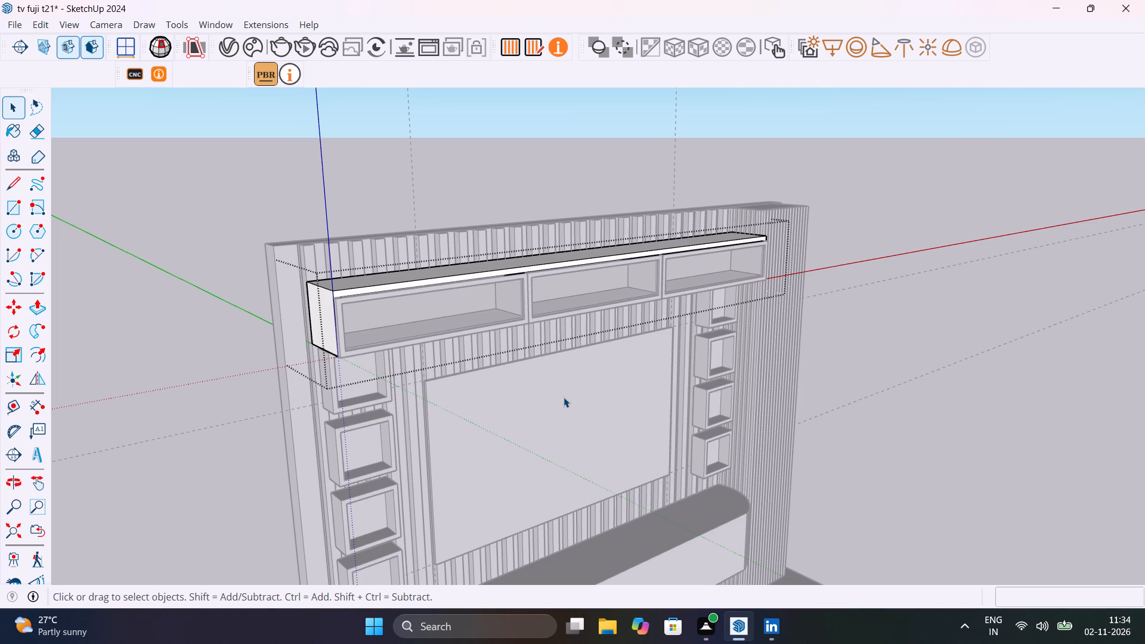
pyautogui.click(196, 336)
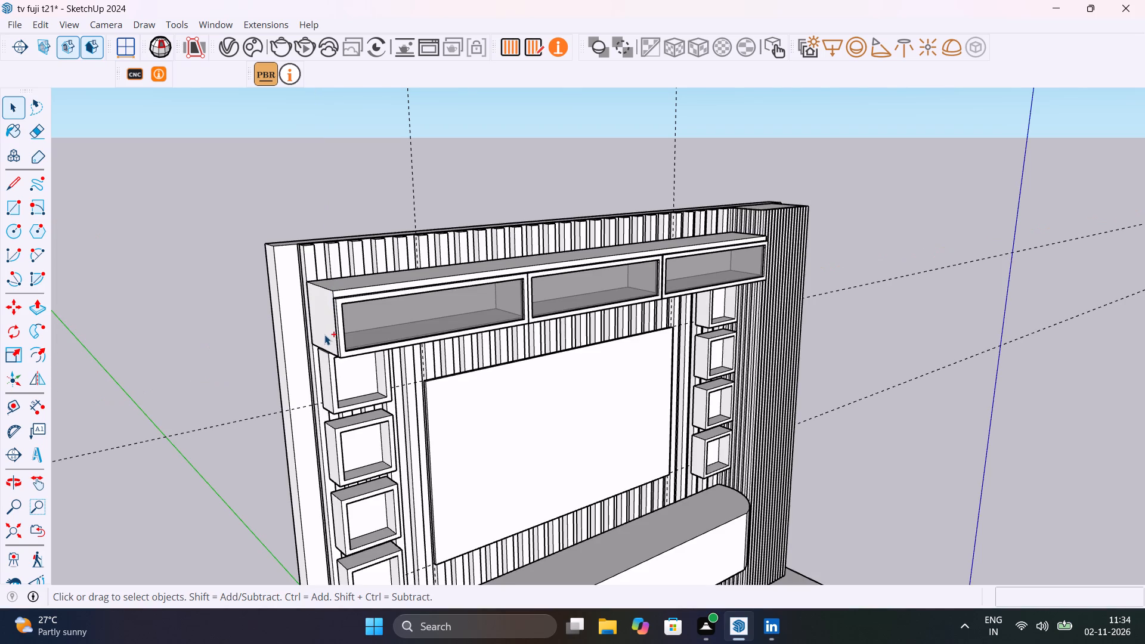
# Save the model.
pyautogui.hotkey('ctrl', 's')
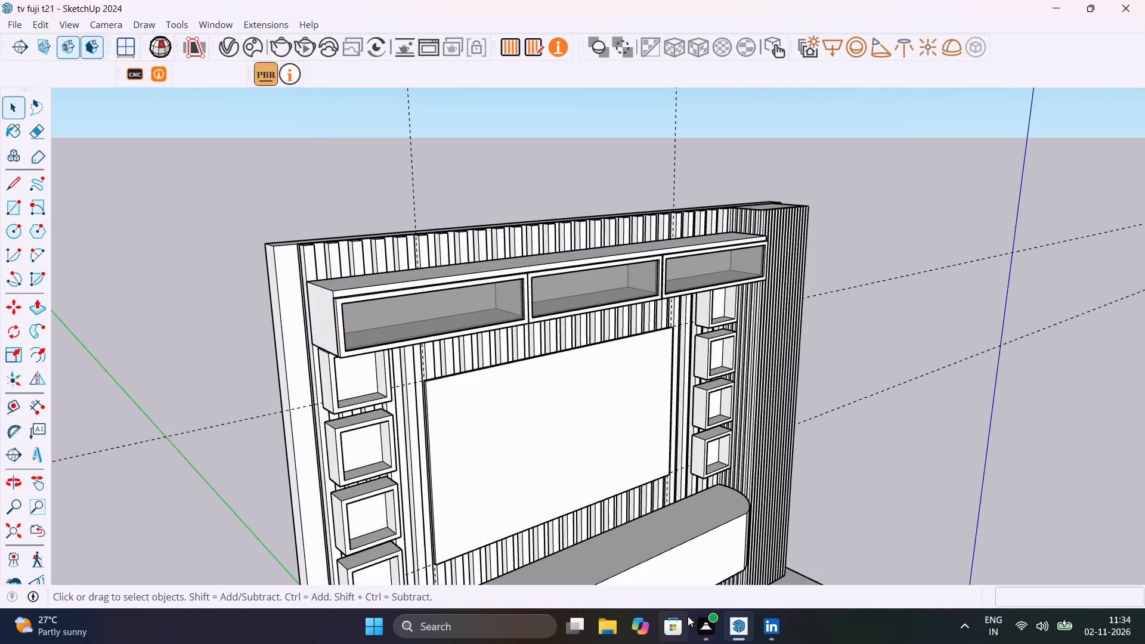
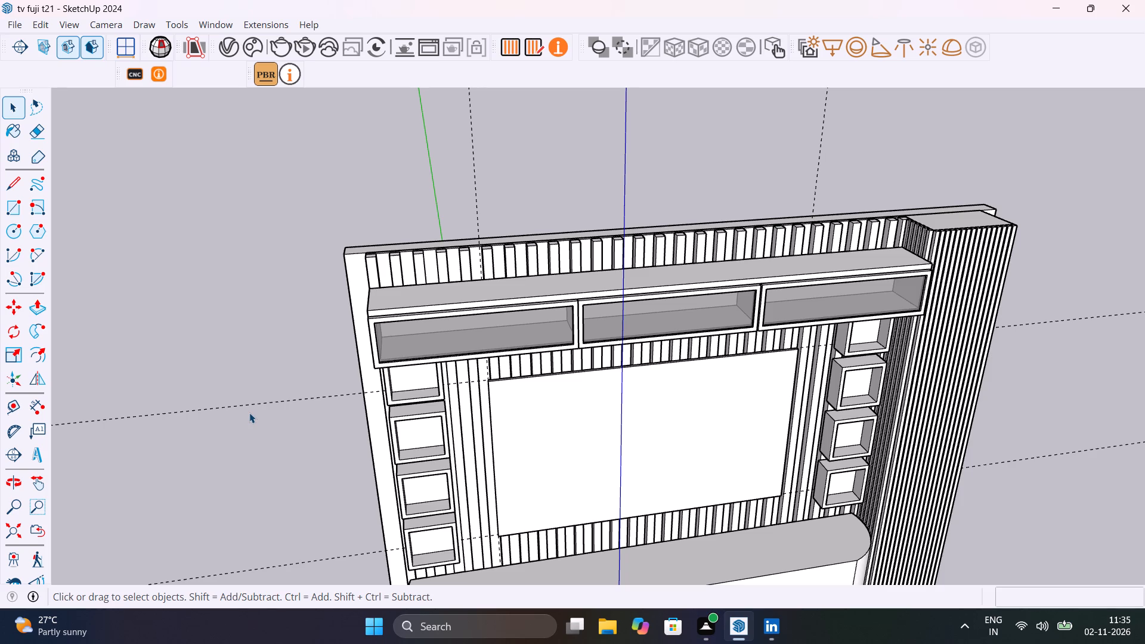
# Open the overhead box's left glass door frame group and delete the stray short edge on its inner side face.
pyautogui.click(271, 317)
pyautogui.moveTo(329, 356); pyautogui.dragTo(626, 311, button='middle')
pyautogui.scroll(11, 558, 333)
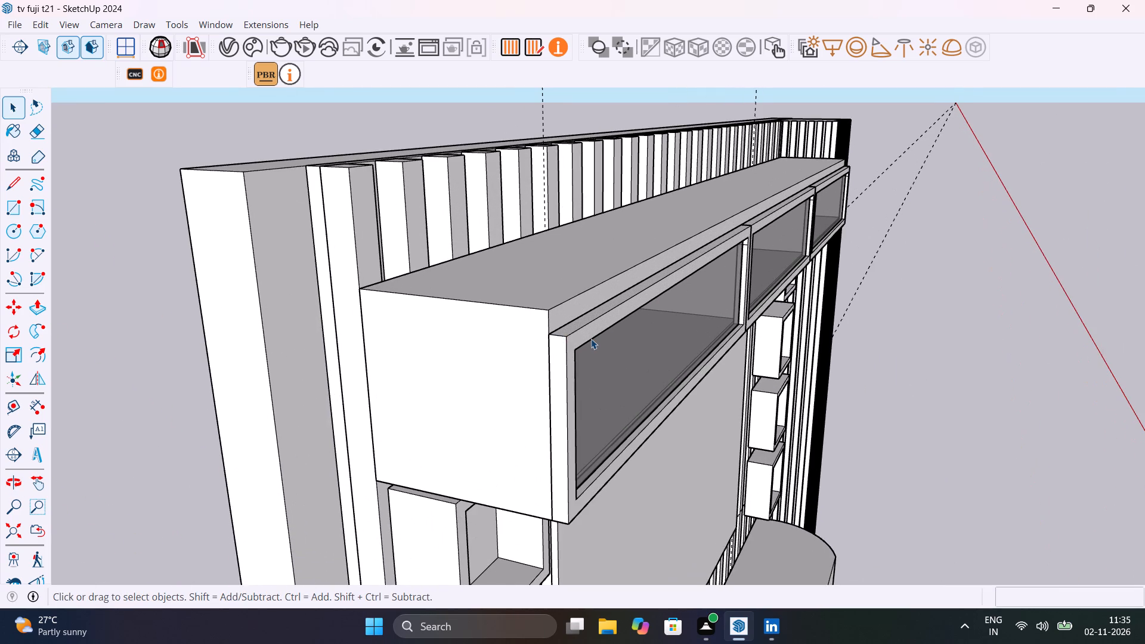
pyautogui.moveTo(591, 339); pyautogui.dragTo(188, 333, button='middle')
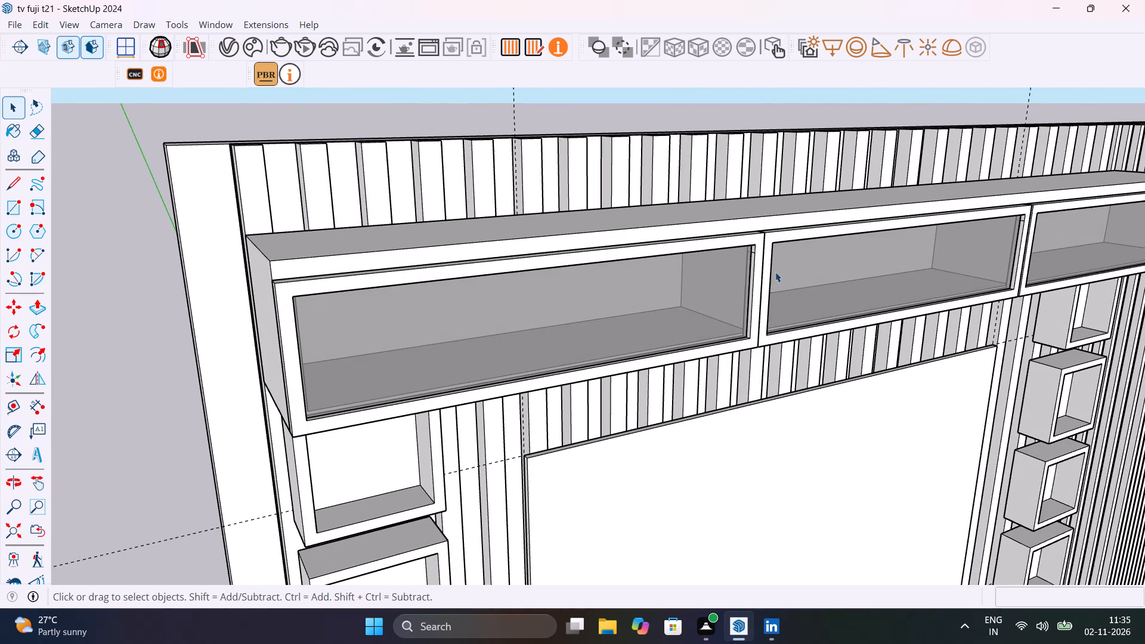
pyautogui.scroll(18, 773, 235)
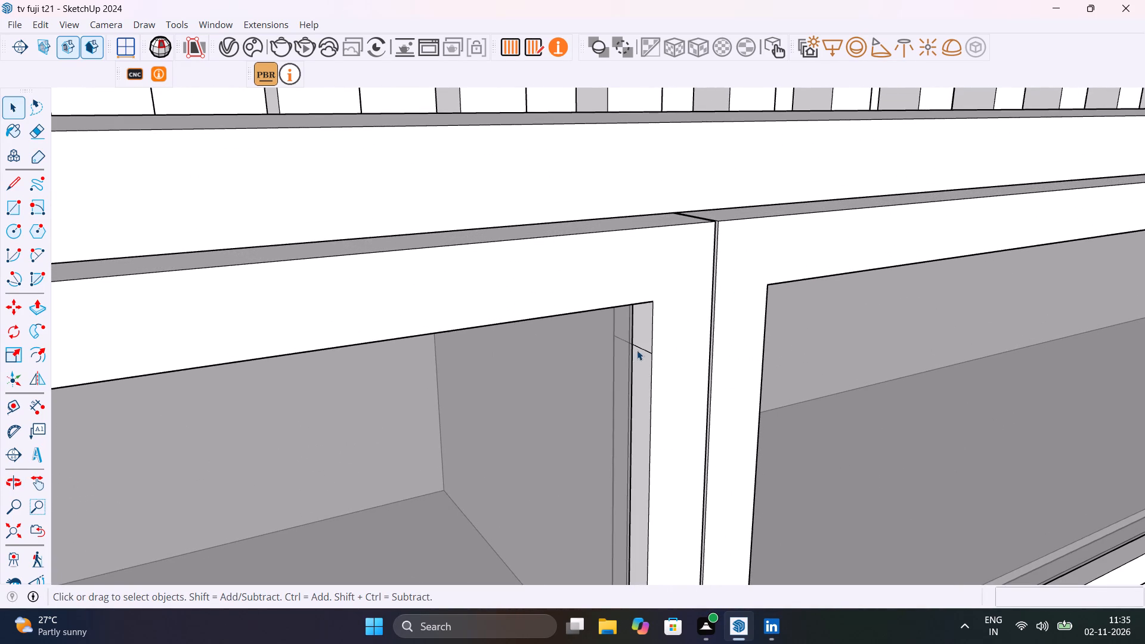
pyautogui.click(644, 349)
pyautogui.doubleClick(644, 348)
pyautogui.click(644, 350)
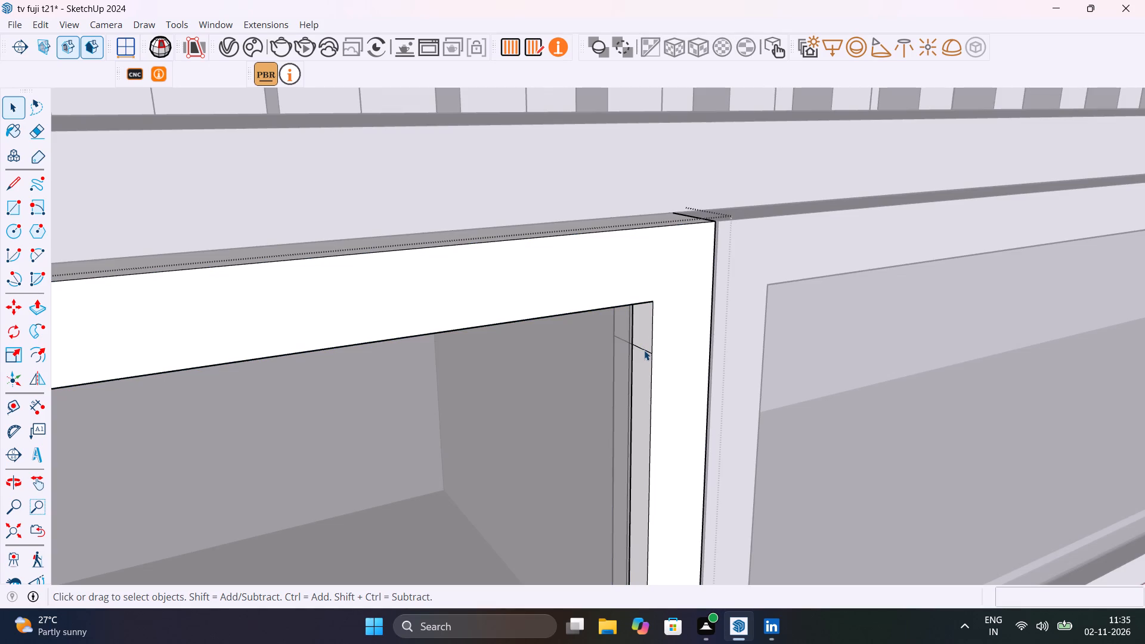
pyautogui.doubleClick(644, 350)
pyautogui.click(644, 350)
pyautogui.doubleClick(644, 350)
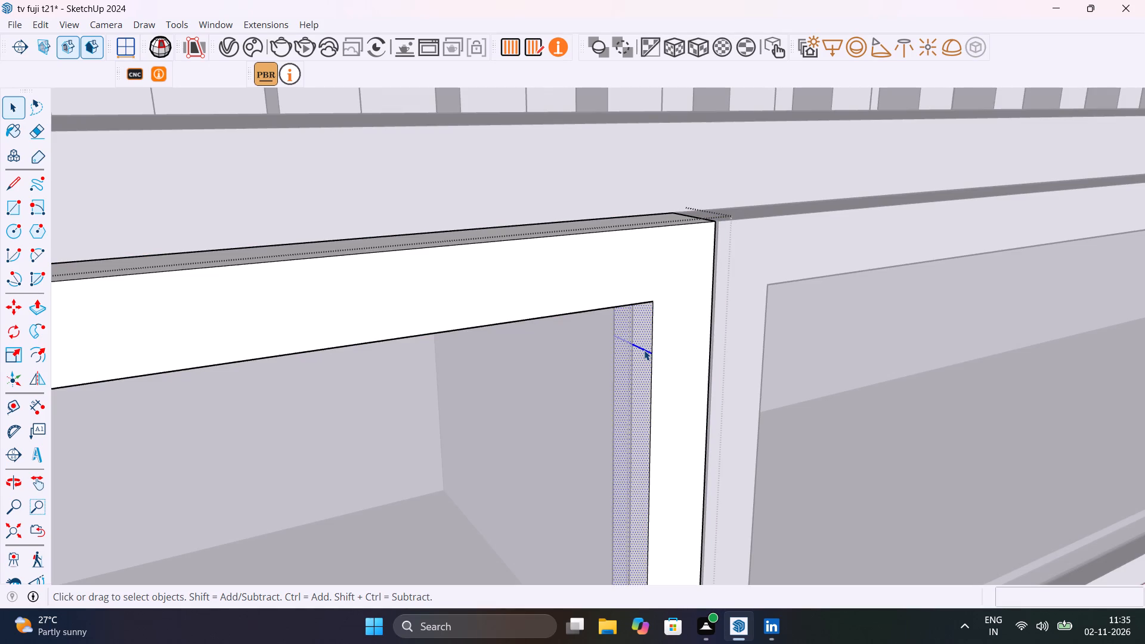
pyautogui.click(645, 350)
pyautogui.scroll(9, 645, 350)
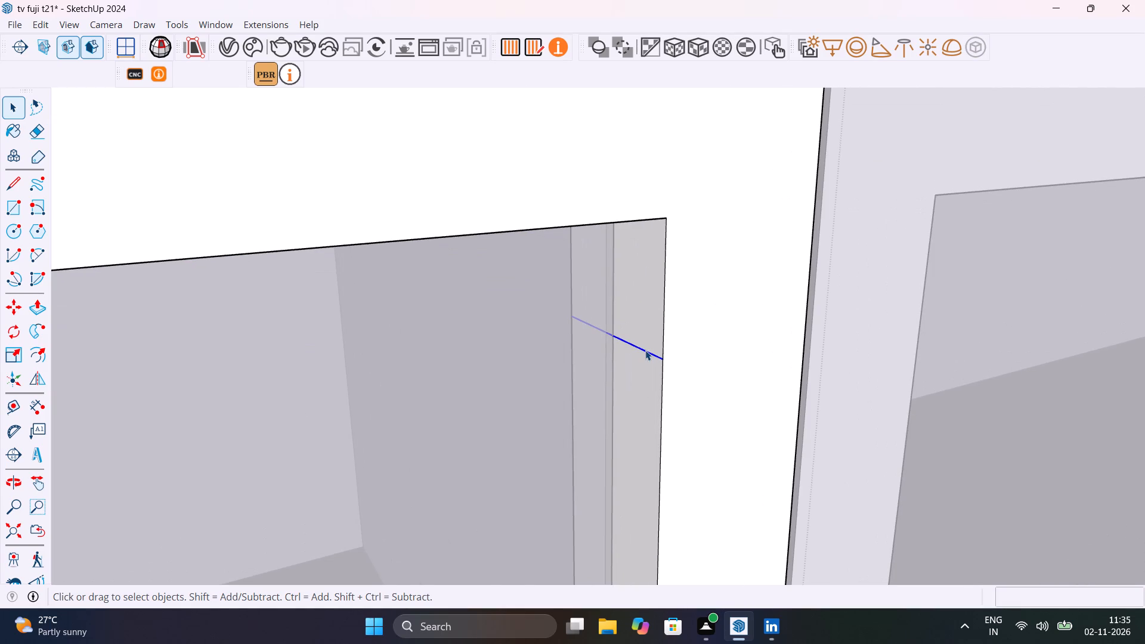
pyautogui.press('Delete')
# Delete the remaining stray short edges on the left door frame's outer side, beside the middle door, and close its group.
pyautogui.scroll(-5, 645, 350)
pyautogui.moveTo(708, 354); pyautogui.dragTo(392, 388, button='middle')
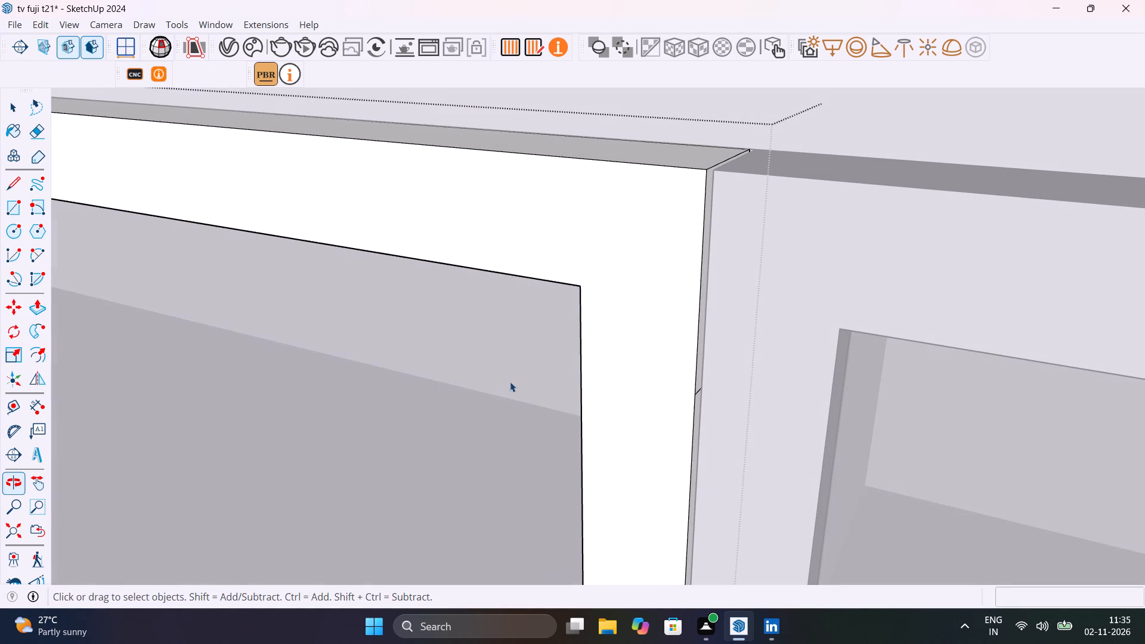
pyautogui.scroll(10, 694, 394)
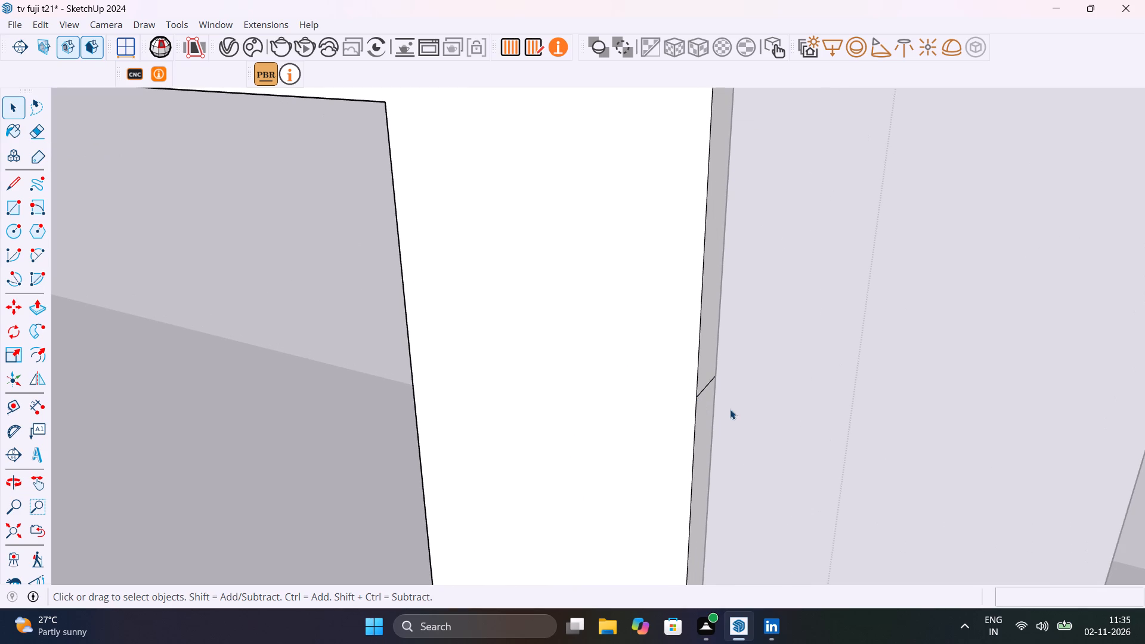
pyautogui.click(701, 388)
pyautogui.click(703, 391)
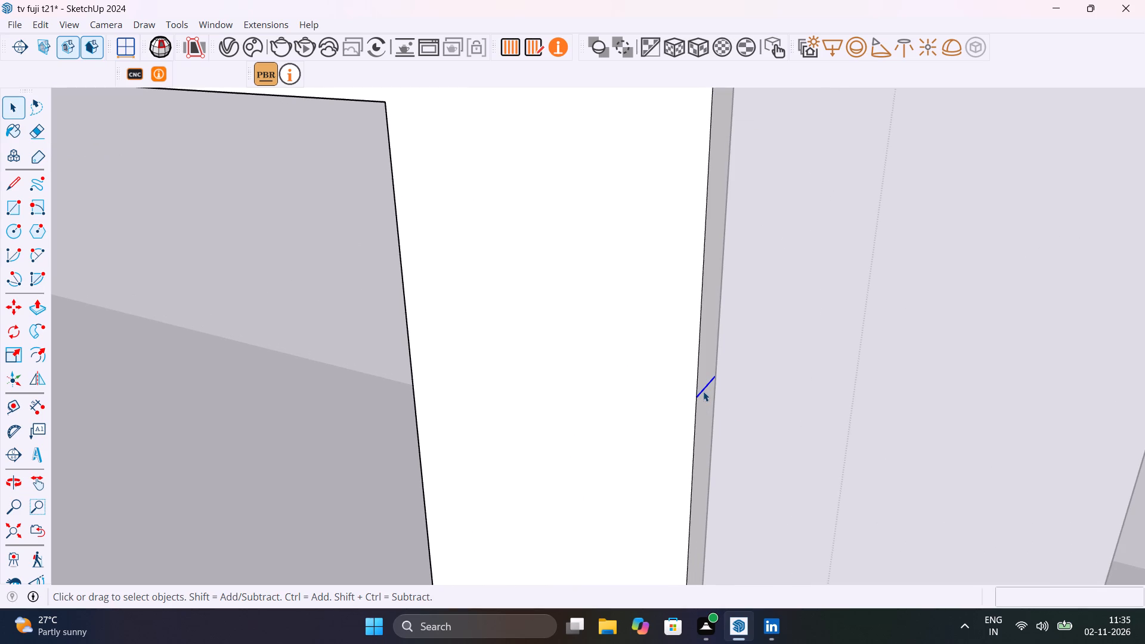
pyautogui.press('Delete')
pyautogui.moveTo(698, 388); pyautogui.dragTo(840, 372, button='middle')
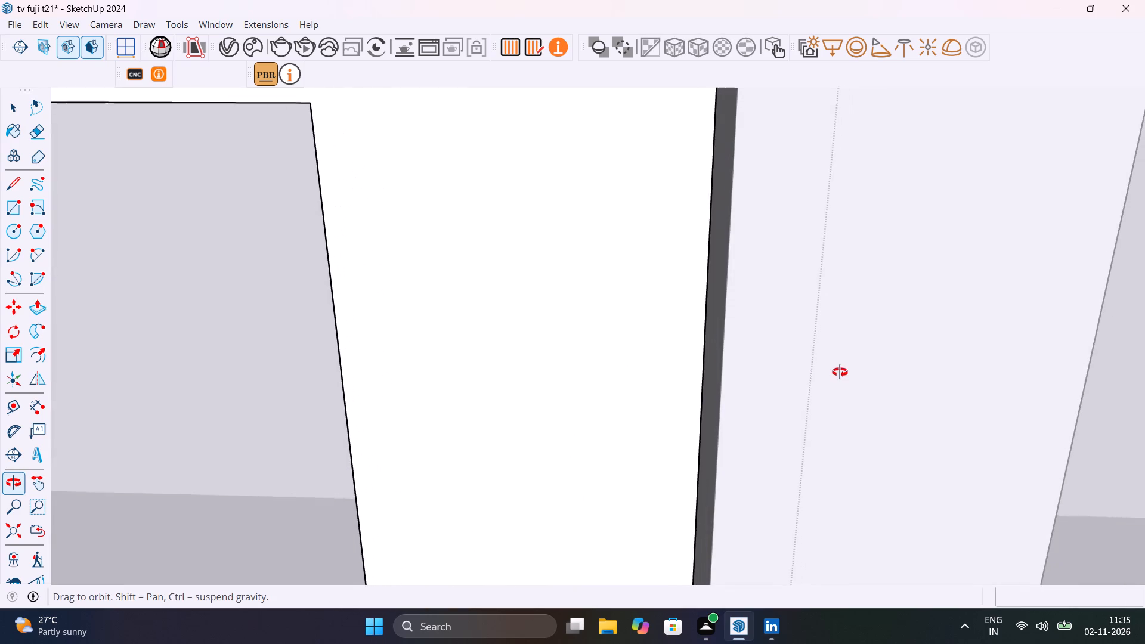
pyautogui.moveTo(840, 372); pyautogui.dragTo(779, 398, button='middle')
pyautogui.scroll(10, 708, 275)
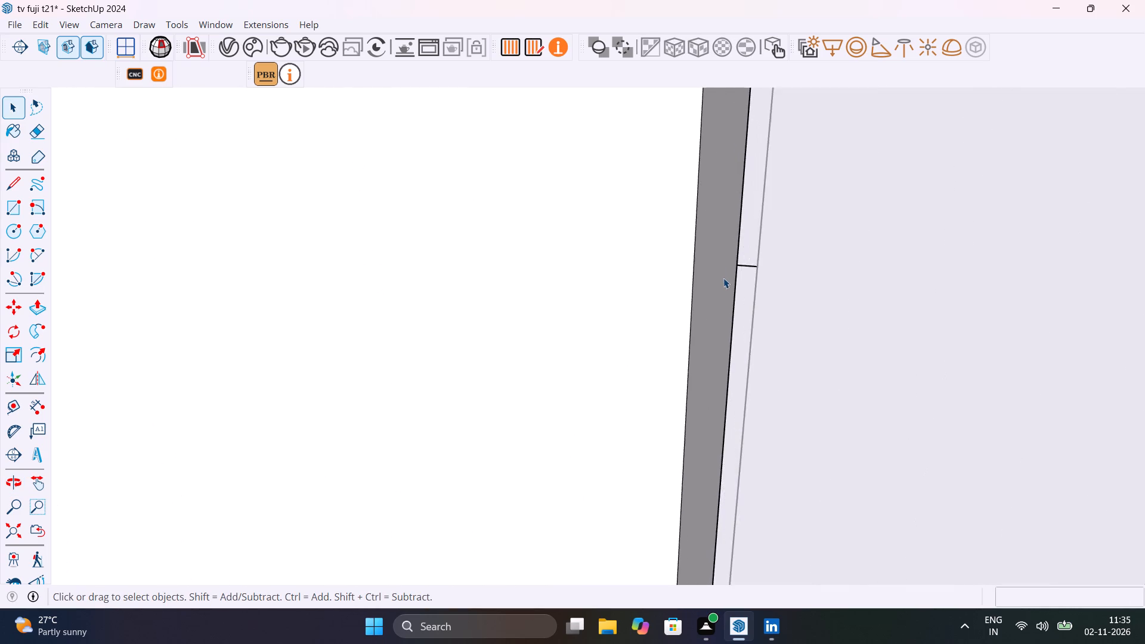
pyautogui.scroll(3, 723, 278)
pyautogui.click(755, 264)
pyautogui.press('Delete')
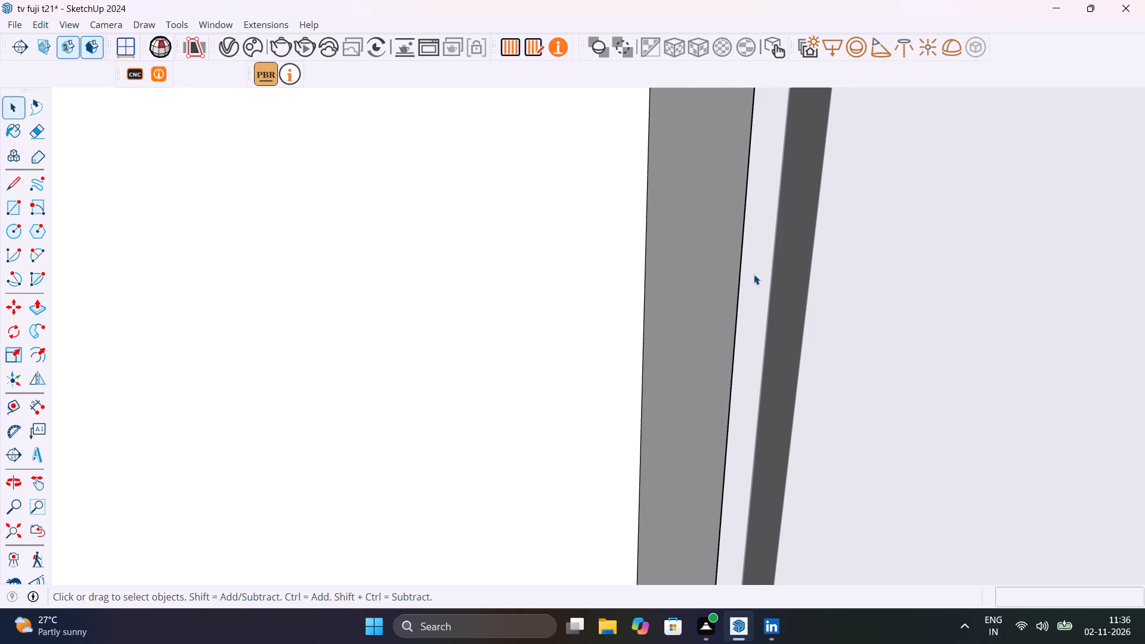
pyautogui.scroll(-20, 754, 274)
pyautogui.scroll(-20, 754, 274)
pyautogui.scroll(-12, 754, 274)
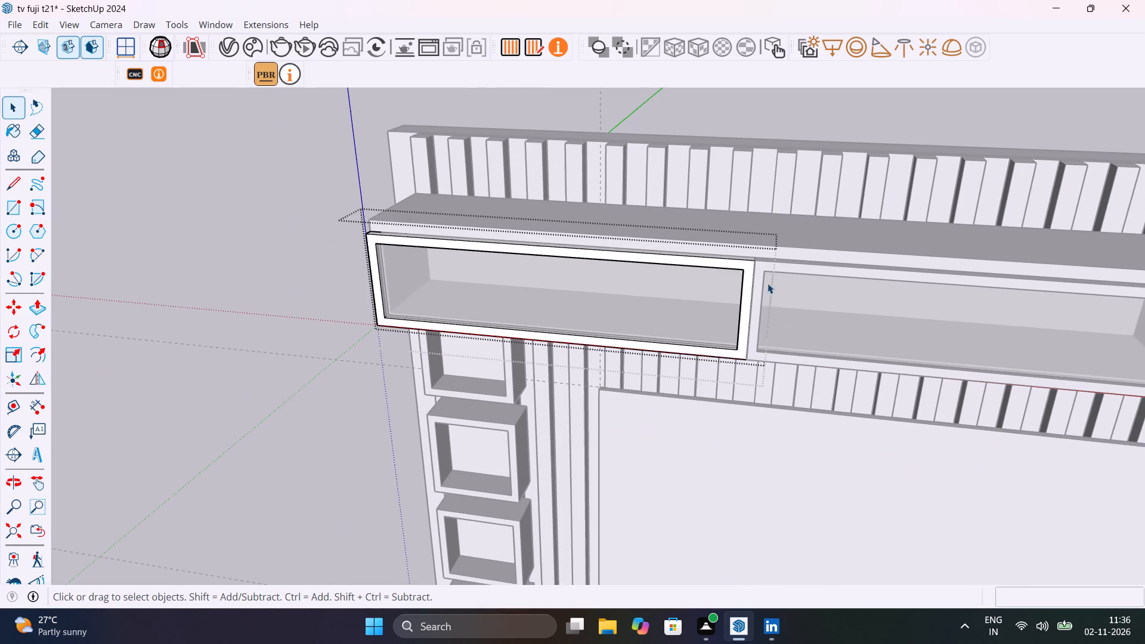
pyautogui.click(275, 415)
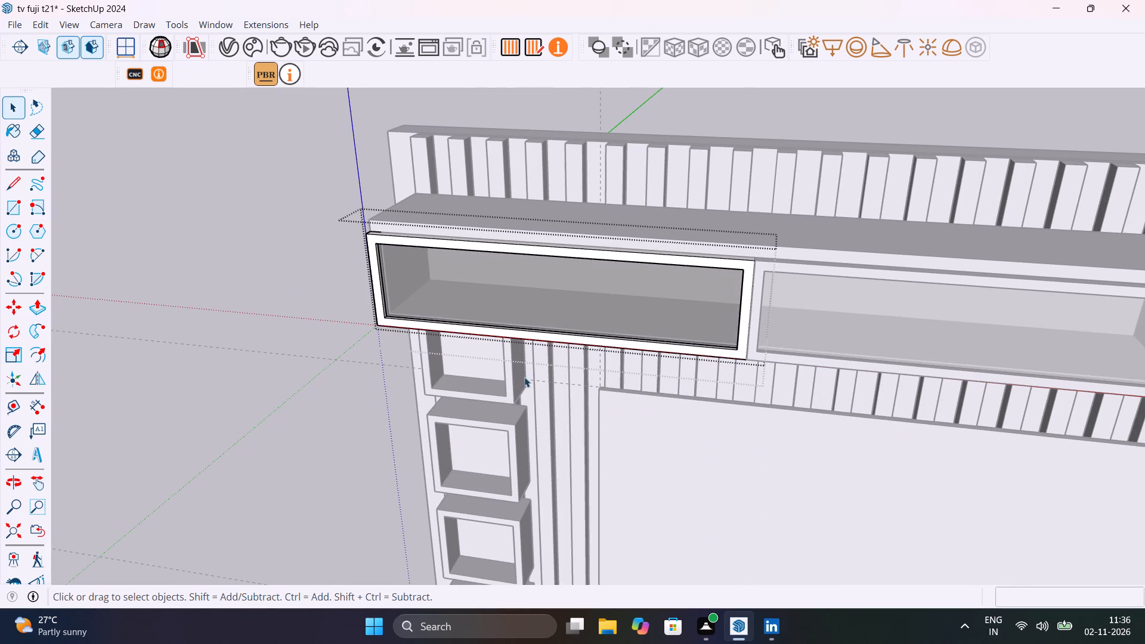
pyautogui.click(239, 413)
# Group the overhead box together with its three glass door frames.
pyautogui.click(493, 391)
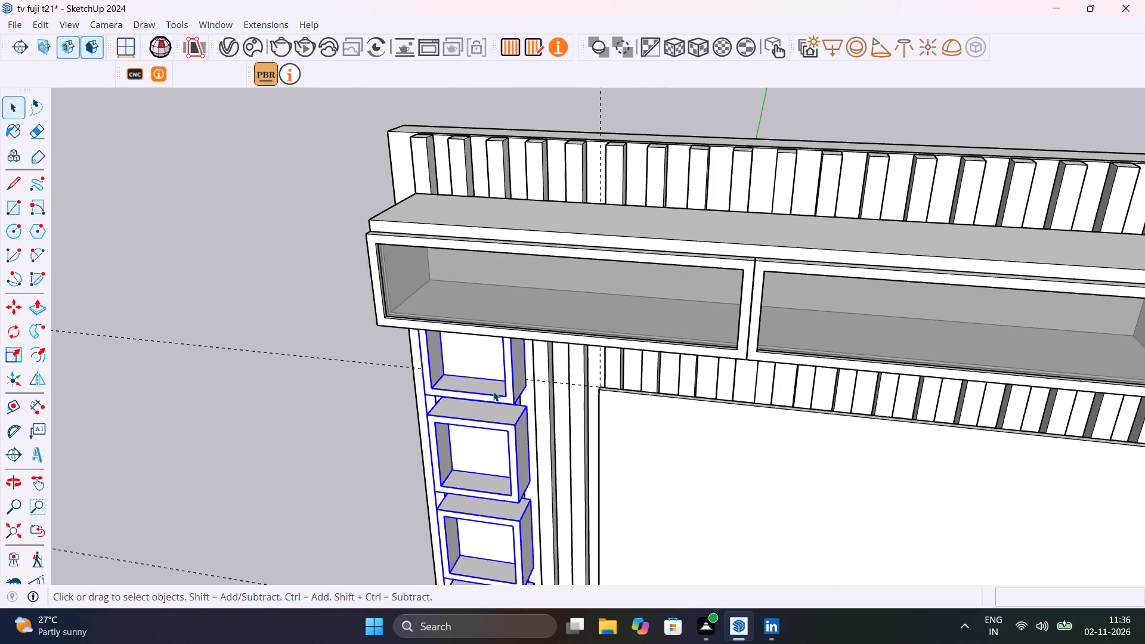
pyautogui.scroll(-13, 493, 391)
pyautogui.keyDown('shift'); pyautogui.moveTo(512, 420); pyautogui.dragTo(538, 335, button='middle'); pyautogui.keyUp('shift')
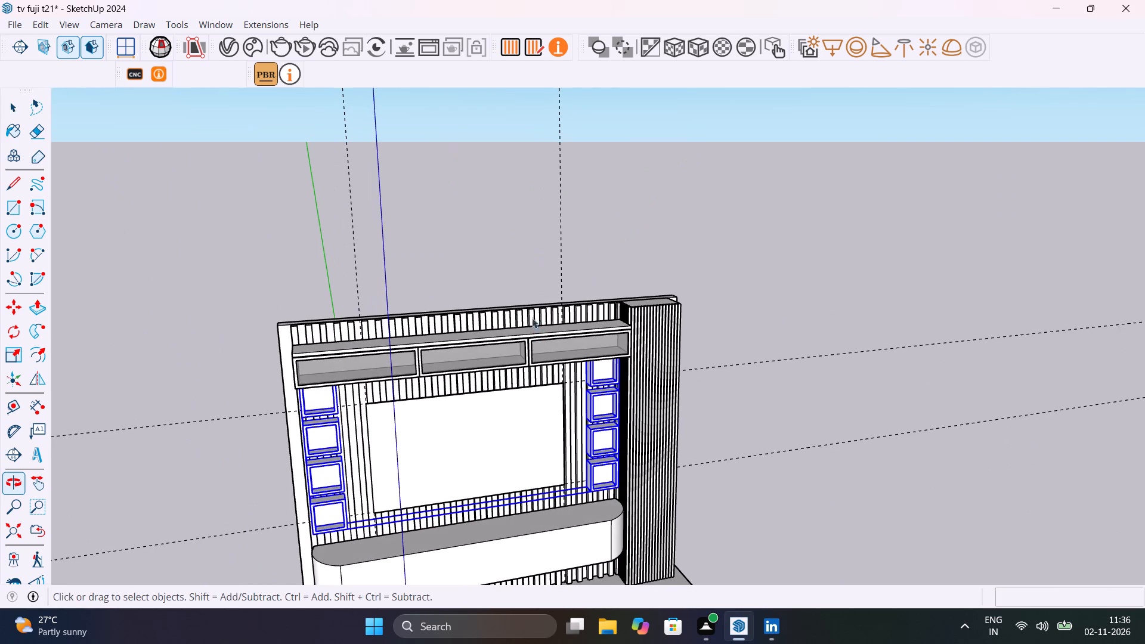
pyautogui.click(463, 249)
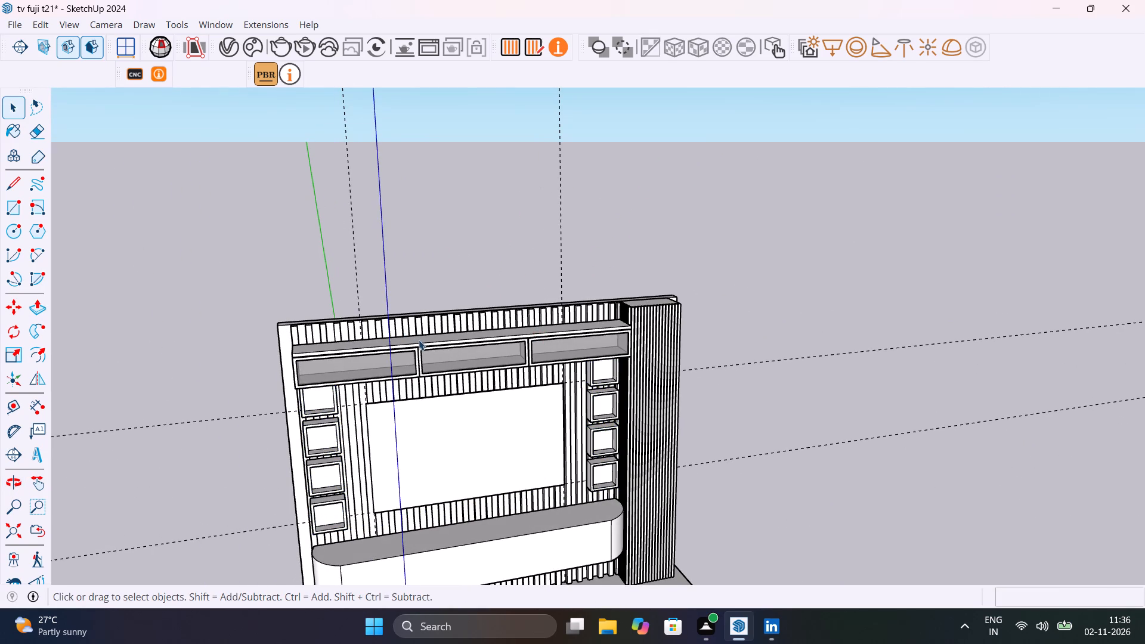
pyautogui.scroll(7, 420, 340)
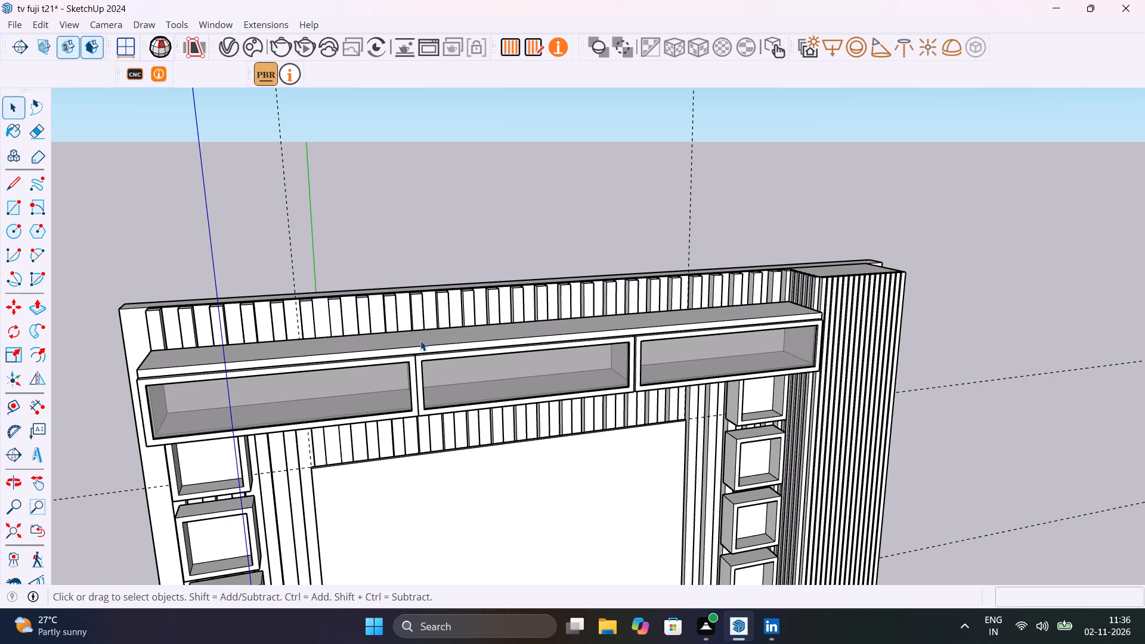
pyautogui.scroll(6, 420, 340)
pyautogui.click(417, 358)
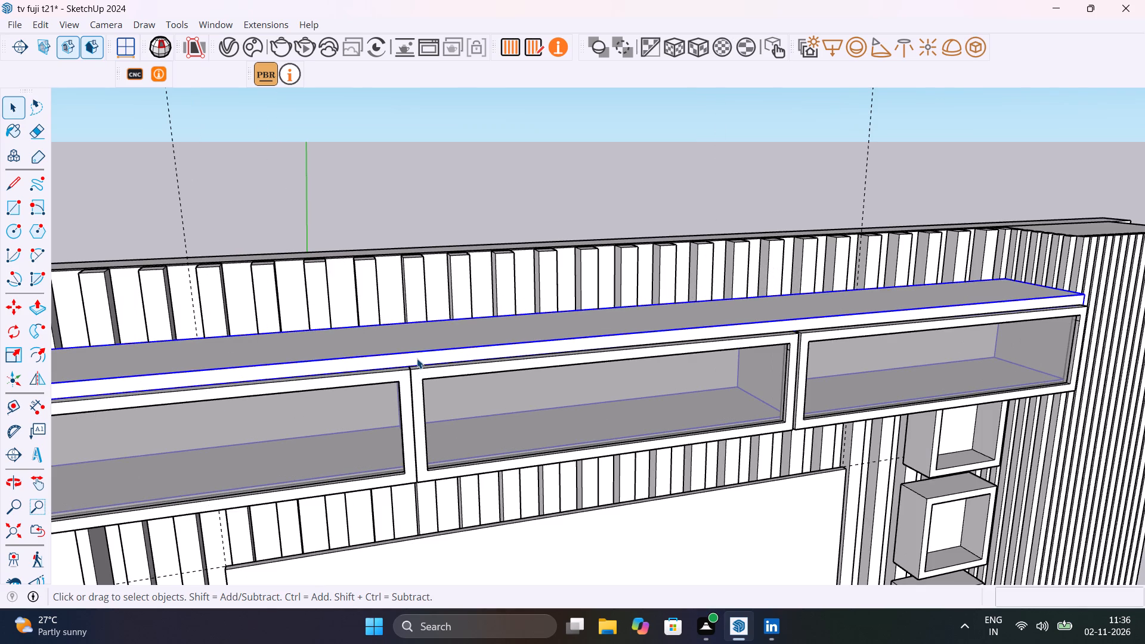
pyautogui.keyDown('shift'); pyautogui.moveTo(442, 352); pyautogui.dragTo(752, 281, button='middle'); pyautogui.keyUp('shift')
pyautogui.scroll(1, 752, 281)
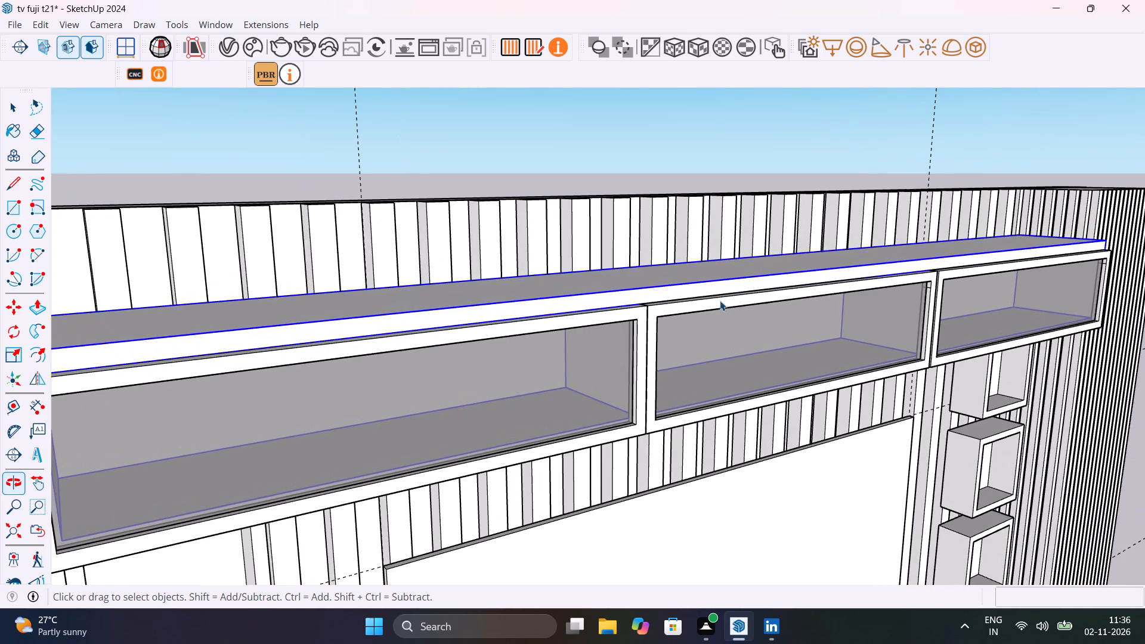
pyautogui.keyDown('shift'); pyautogui.click(575, 326); pyautogui.keyUp('shift')
pyautogui.keyDown('shift'); pyautogui.click(713, 309); pyautogui.keyUp('shift')
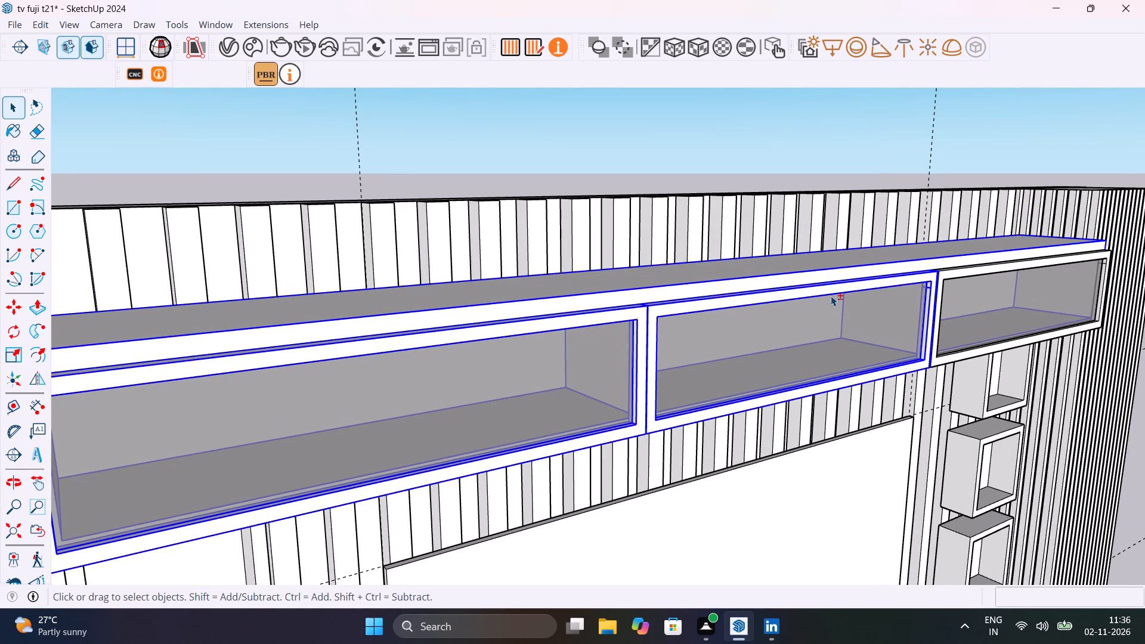
pyautogui.keyDown('shift'); pyautogui.click(954, 273); pyautogui.keyUp('shift')
pyautogui.keyDown('shift'); pyautogui.scroll(-7, 588, 326); pyautogui.keyUp('shift')
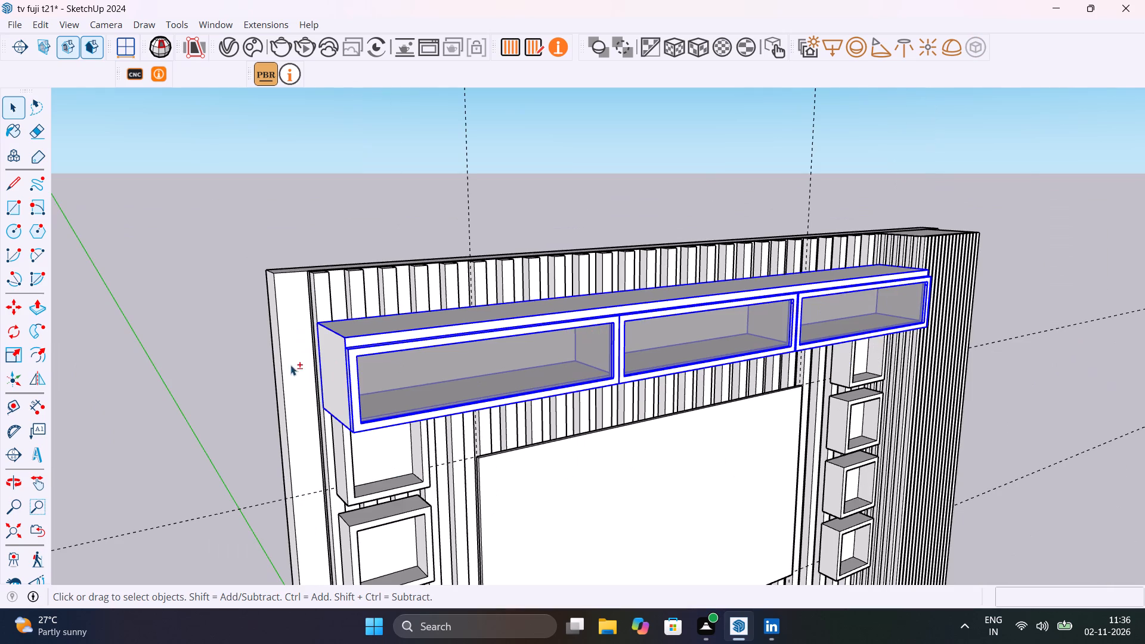
pyautogui.keyDown('shift'); pyautogui.rightClick(400, 342); pyautogui.keyUp('shift')
pyautogui.keyDown('shift'); pyautogui.click(455, 162); pyautogui.keyUp('shift')
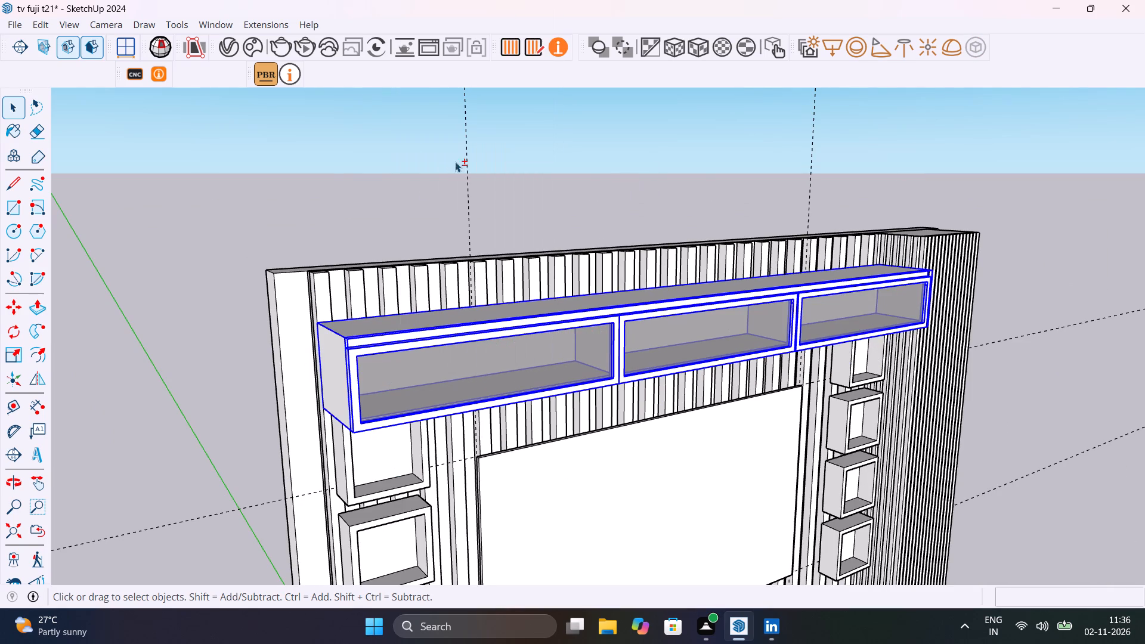
pyautogui.click(212, 321)
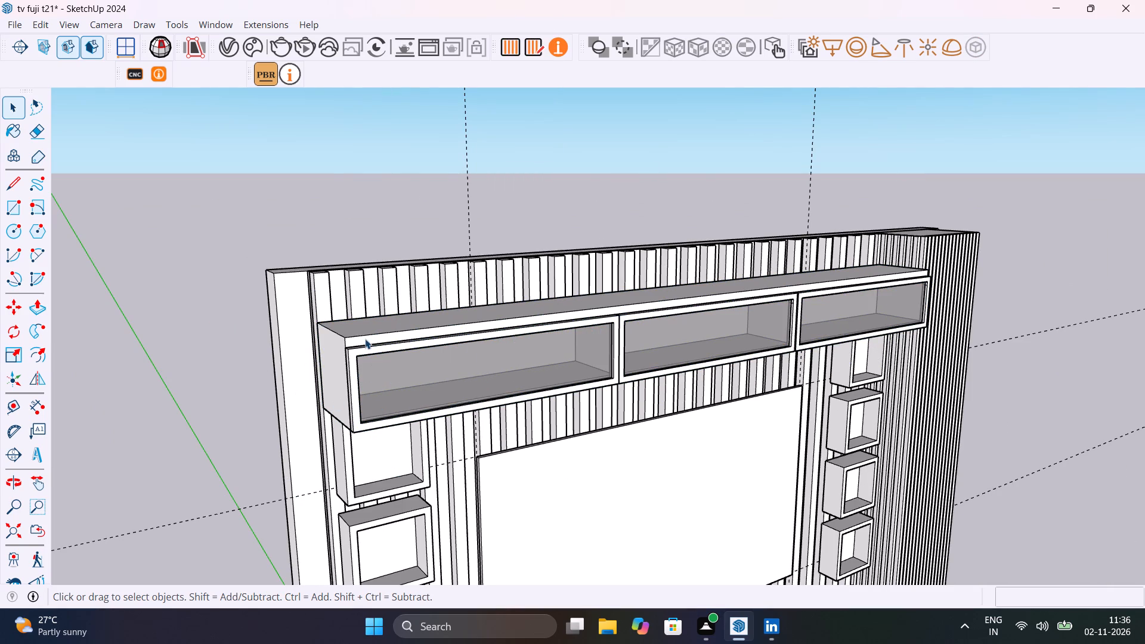
# Check the grouping of the overhead box, slatted wall, slatted side column, TV panel and back panel by selecting each.
pyautogui.click(365, 339)
pyautogui.scroll(3, 365, 339)
pyautogui.click(215, 342)
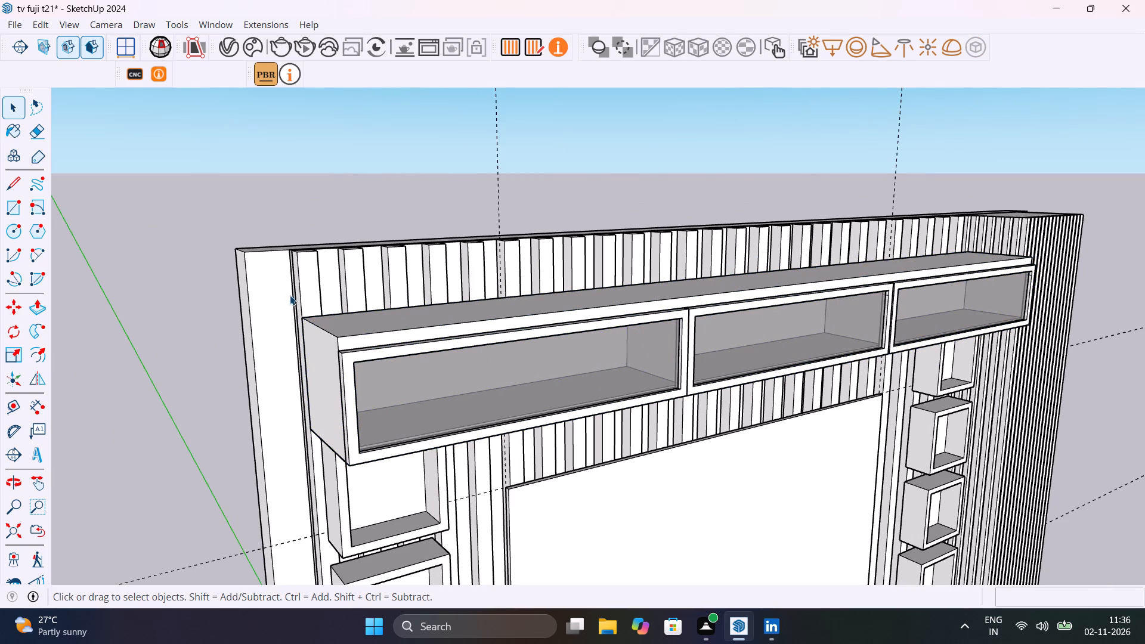
pyautogui.click(295, 292)
pyautogui.scroll(-6, 313, 292)
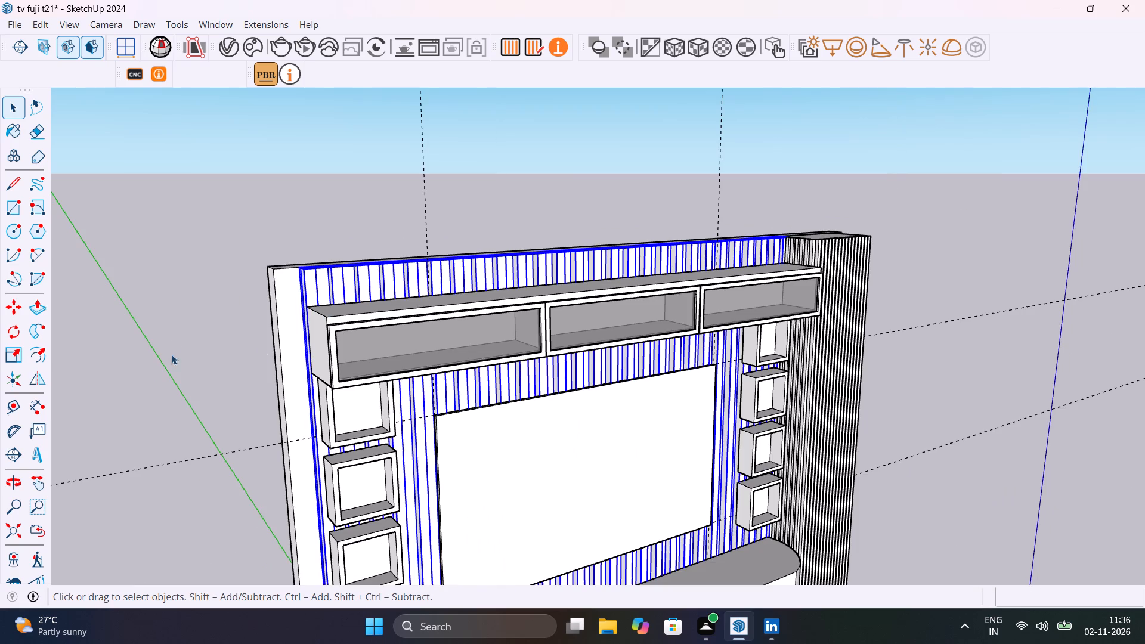
pyautogui.click(169, 307)
pyautogui.scroll(10, 828, 246)
pyautogui.click(828, 247)
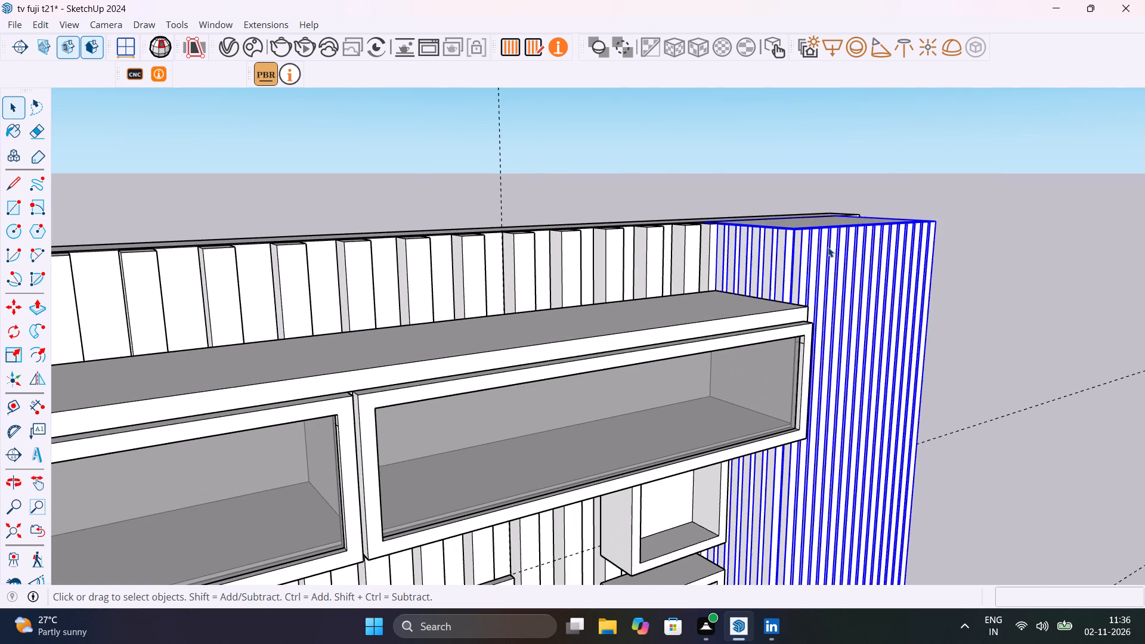
pyautogui.scroll(-1, 828, 247)
pyautogui.click(957, 197)
pyautogui.scroll(-6, 805, 298)
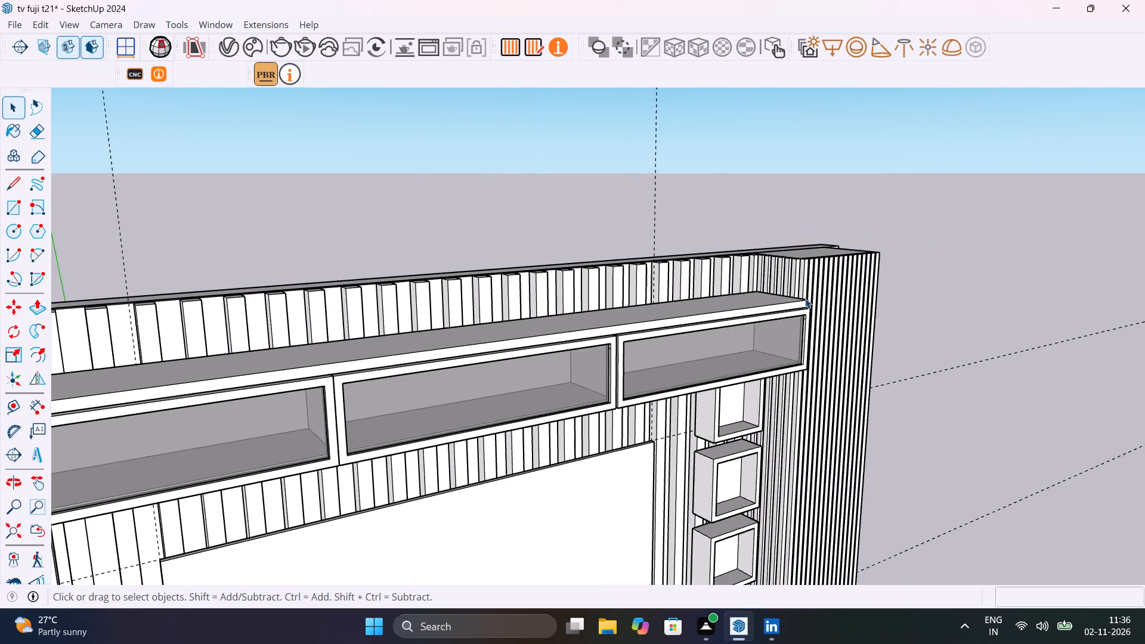
pyautogui.scroll(-6, 805, 298)
pyautogui.moveTo(781, 323); pyautogui.dragTo(709, 299, button='middle')
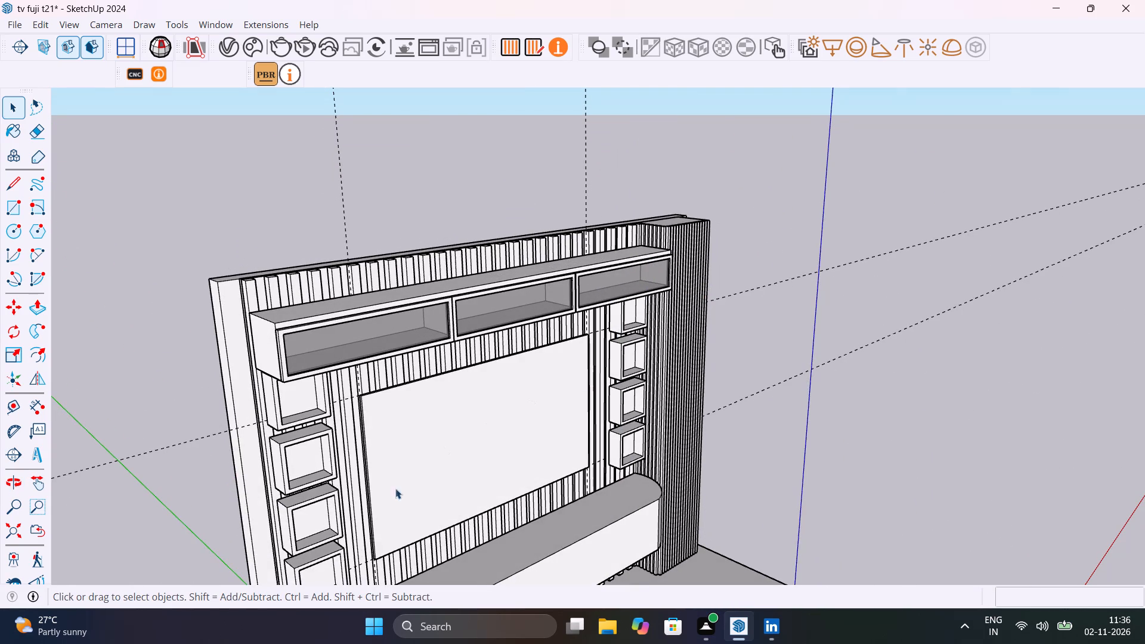
pyautogui.click(413, 472)
pyautogui.scroll(-3, 413, 472)
pyautogui.click(221, 425)
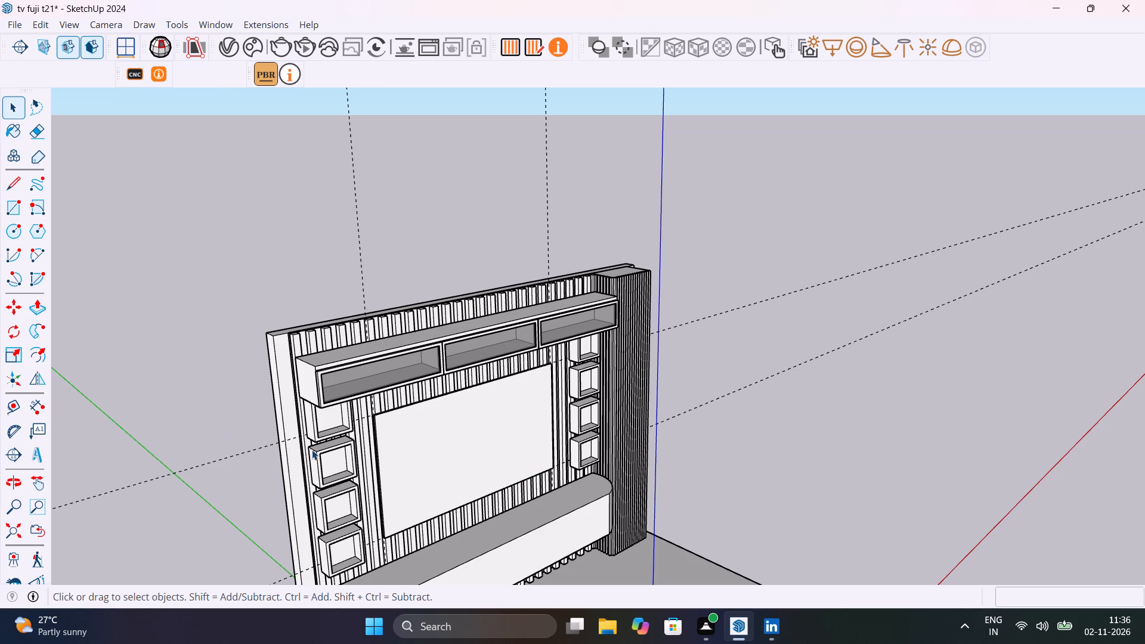
pyautogui.scroll(5, 315, 448)
pyautogui.keyDown('shift'); pyautogui.moveTo(369, 441); pyautogui.dragTo(532, 311, button='middle'); pyautogui.keyUp('shift')
pyautogui.scroll(1, 532, 311)
pyautogui.click(434, 438)
pyautogui.scroll(-6, 434, 438)
pyautogui.click(283, 350)
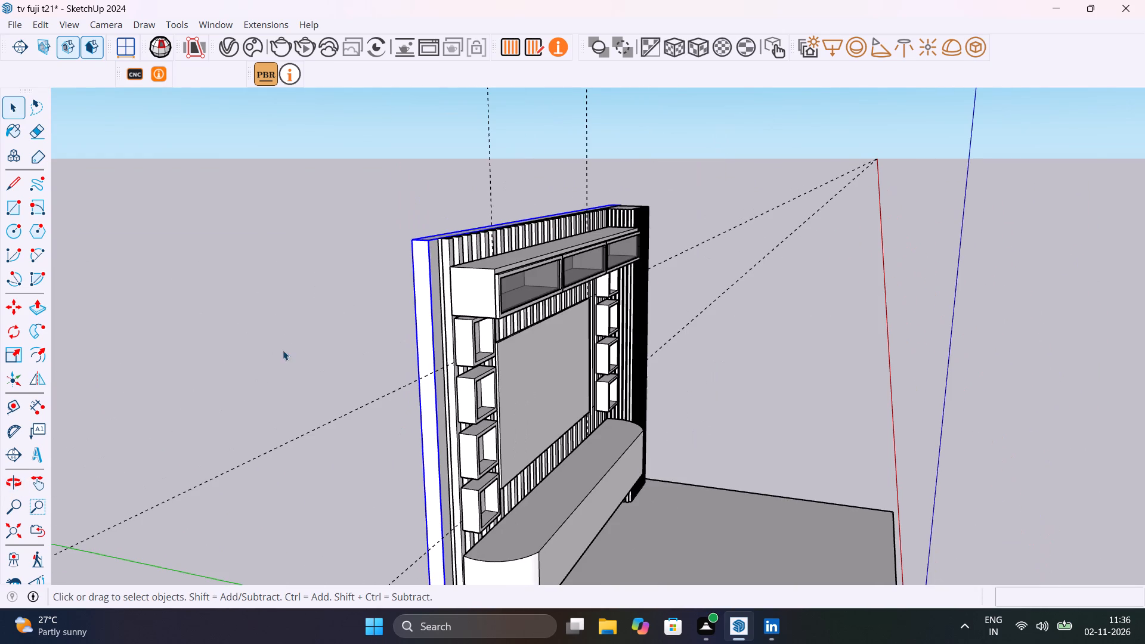
pyautogui.keyDown('shift'); pyautogui.moveTo(501, 453); pyautogui.dragTo(211, 399, button='middle'); pyautogui.keyUp('shift')
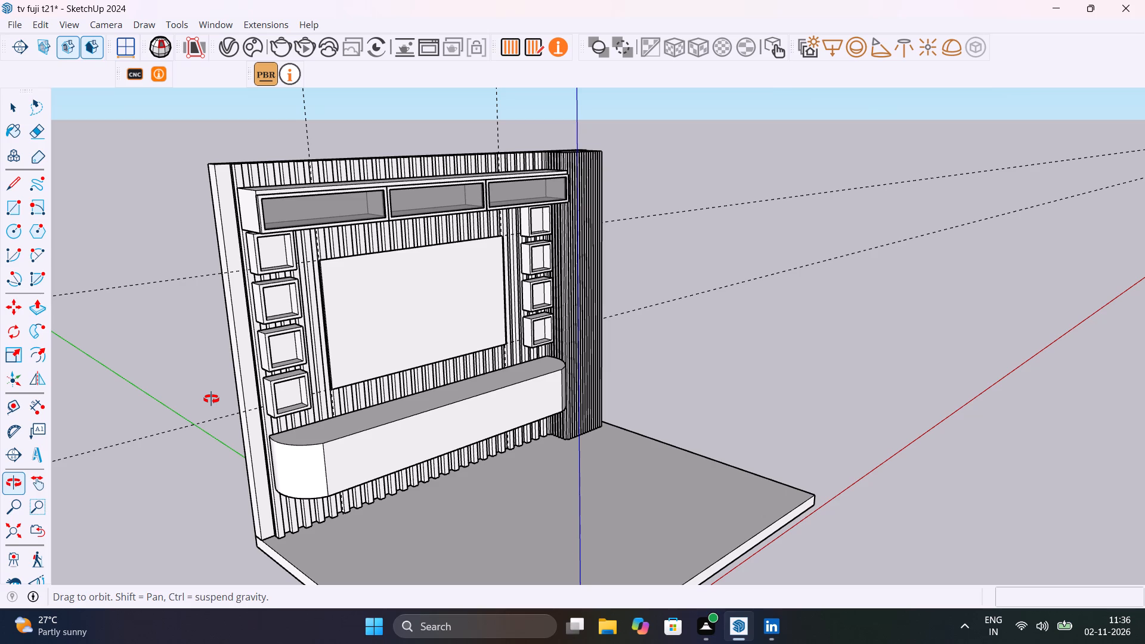
pyautogui.keyDown('shift'); pyautogui.moveTo(211, 399); pyautogui.dragTo(315, 415, button='middle'); pyautogui.keyUp('shift')
pyautogui.scroll(9, 336, 304)
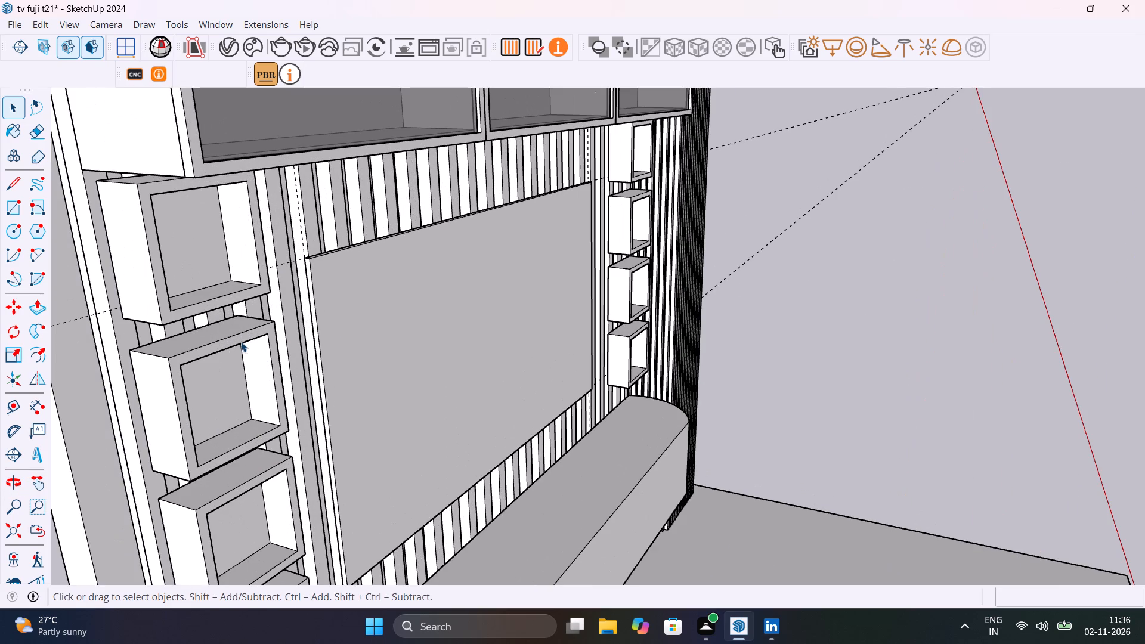
# Hide the box shelves, slatted wall, overhead box and back panel, leaving the TV panel exposed from behind.
pyautogui.click(241, 341)
pyautogui.scroll(-12, 241, 341)
pyautogui.keyDown('shift'); pyautogui.scroll(4, 178, 283); pyautogui.keyUp('shift')
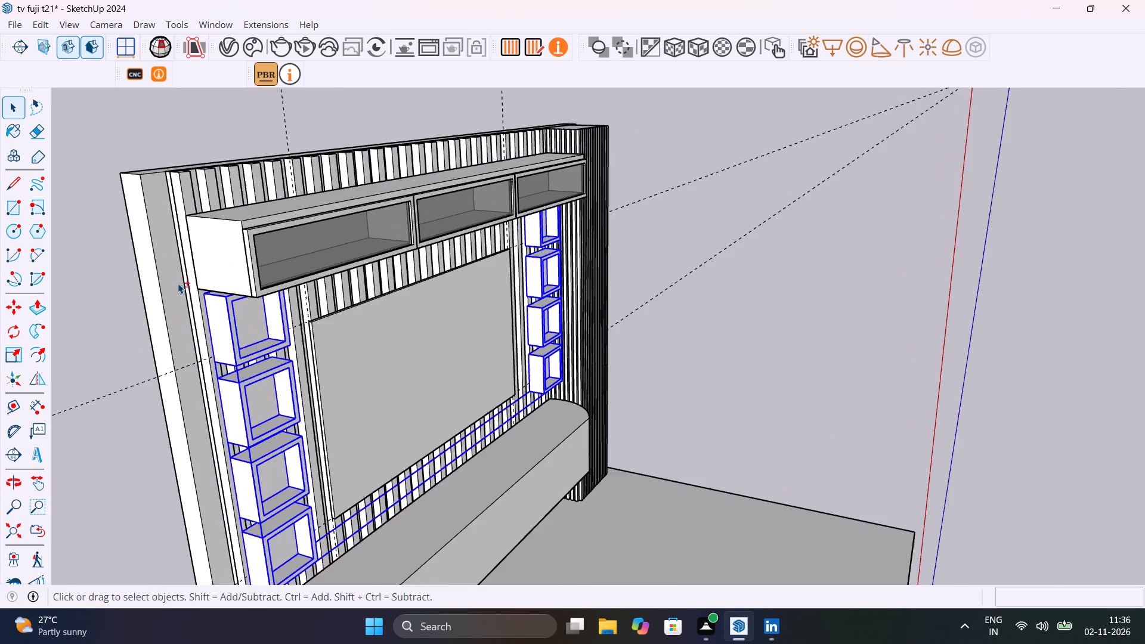
pyautogui.keyDown('shift'); pyautogui.scroll(7, 178, 283); pyautogui.keyUp('shift')
pyautogui.keyDown('shift'); pyautogui.click(203, 286); pyautogui.keyUp('shift')
pyautogui.keyDown('shift'); pyautogui.click(267, 278); pyautogui.keyUp('shift')
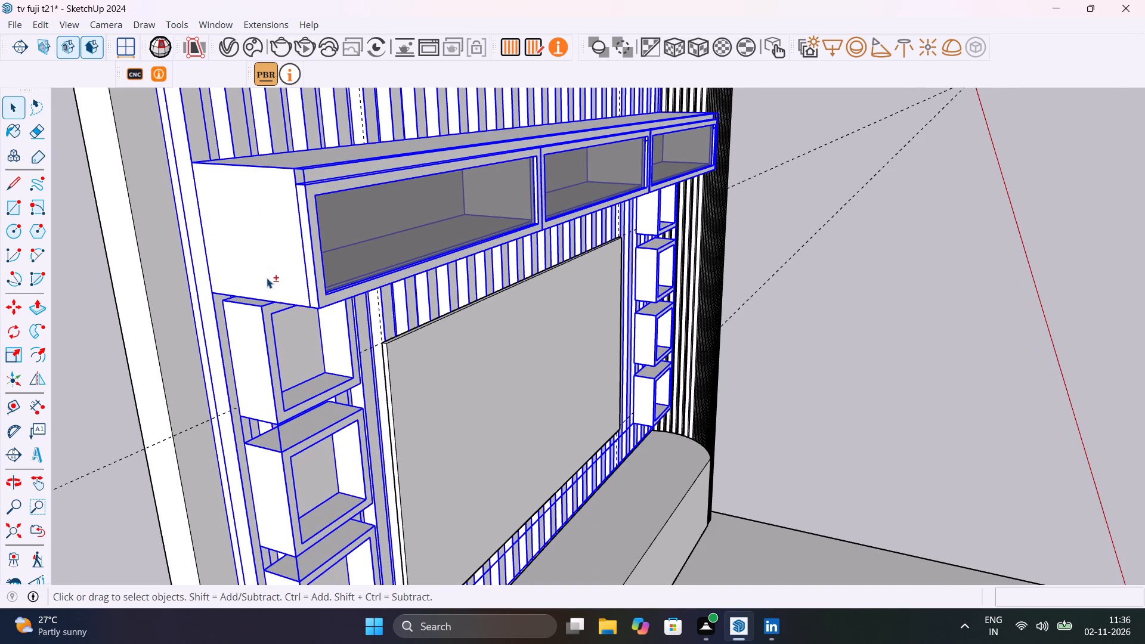
pyautogui.keyDown('shift'); pyautogui.click(173, 370); pyautogui.keyUp('shift')
pyautogui.keyDown('shift'); pyautogui.rightClick(173, 370); pyautogui.keyUp('shift')
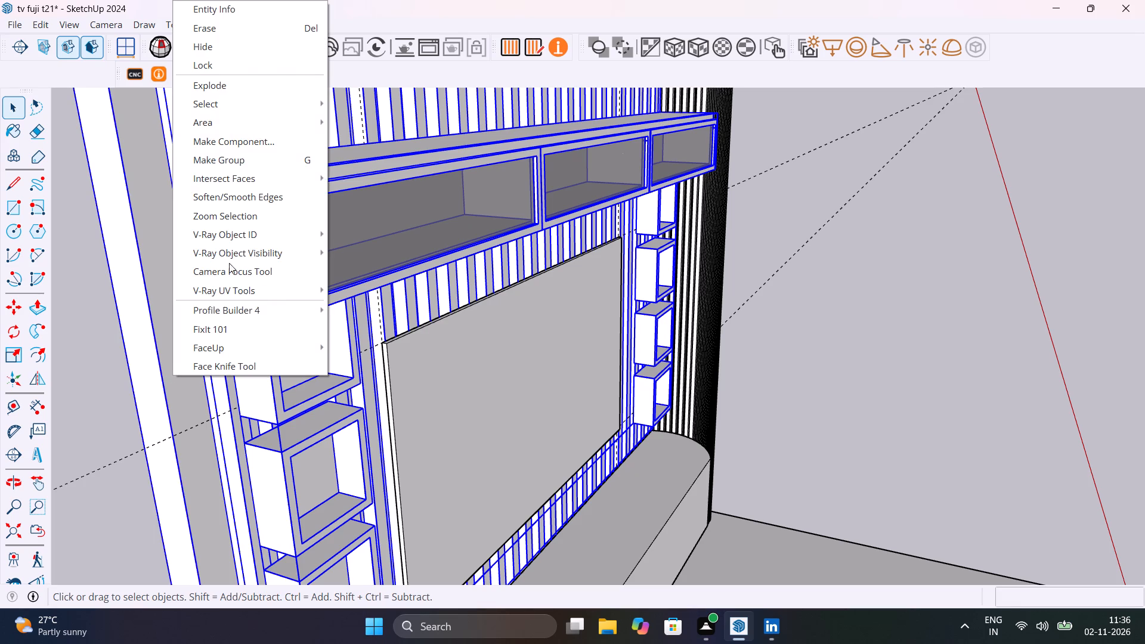
pyautogui.keyDown('shift'); pyautogui.click(233, 48); pyautogui.keyUp('shift')
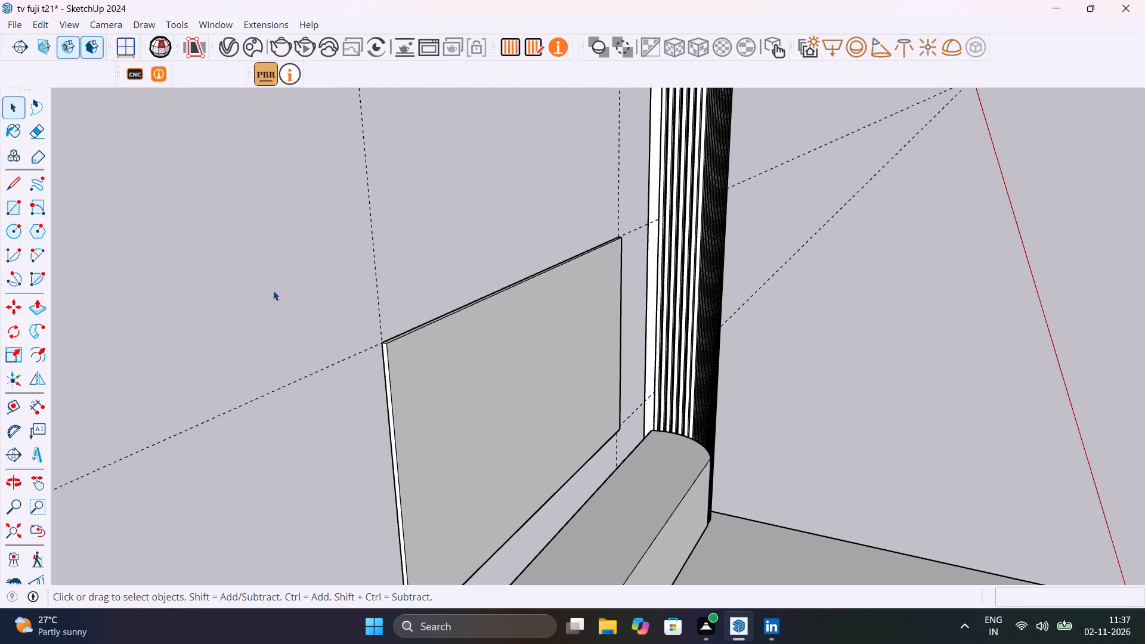
# Open the TV panel group and offset its rear face outline inward by 1".
pyautogui.moveTo(292, 351); pyautogui.dragTo(504, 354, button='middle')
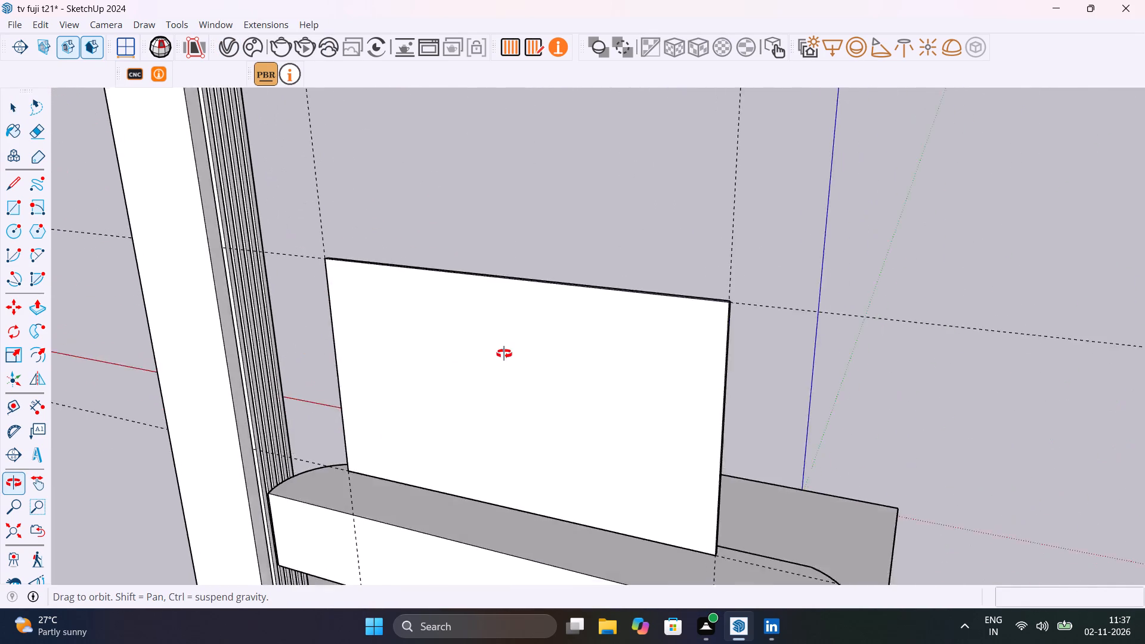
pyautogui.moveTo(504, 354); pyautogui.dragTo(505, 354, button='middle')
pyautogui.click(506, 354)
pyautogui.doubleClick(506, 354)
pyautogui.keyDown('shift'); pyautogui.moveTo(509, 359); pyautogui.dragTo(246, 375, button='middle'); pyautogui.keyUp('shift')
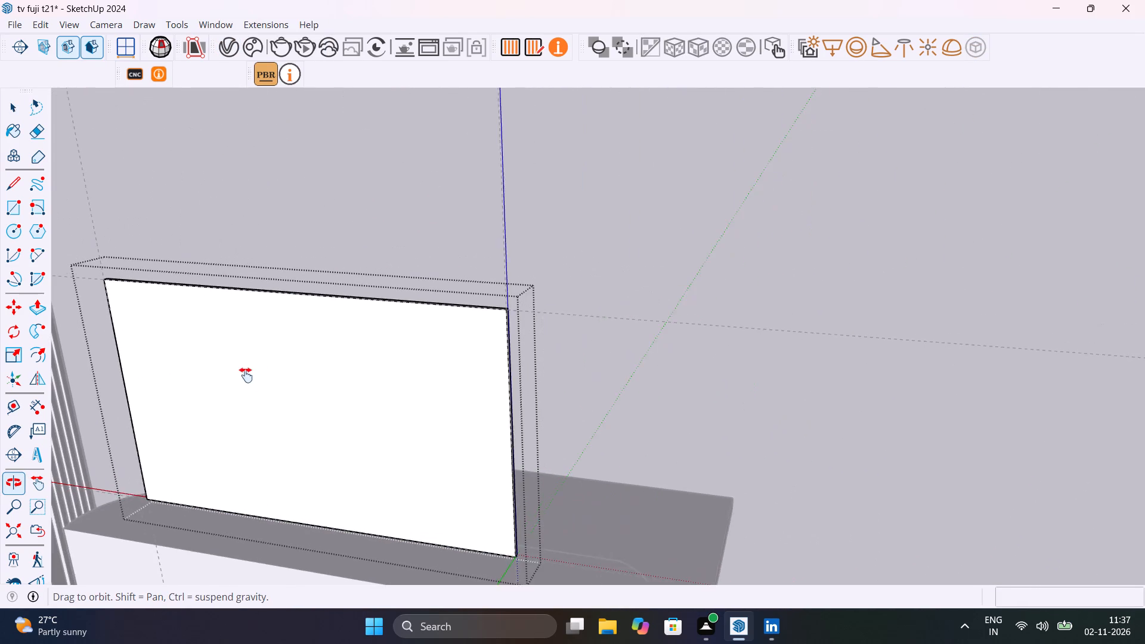
pyautogui.keyDown('shift'); pyautogui.moveTo(246, 375); pyautogui.dragTo(291, 361, button='middle'); pyautogui.keyUp('shift')
pyautogui.scroll(1, 291, 361)
pyautogui.press('f')
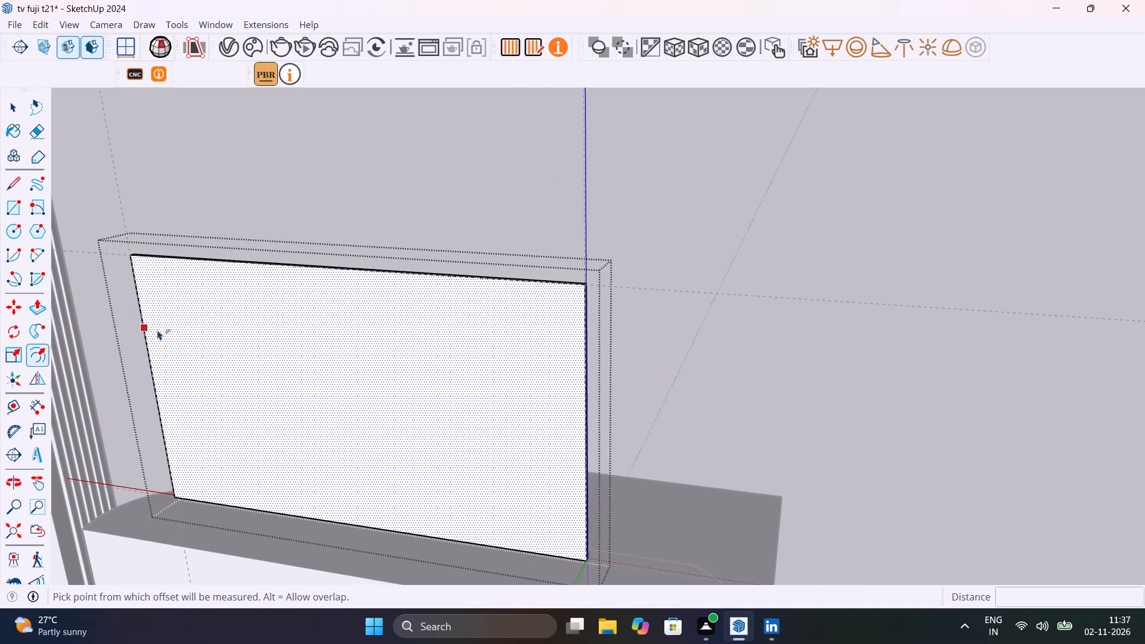
pyautogui.click(157, 330)
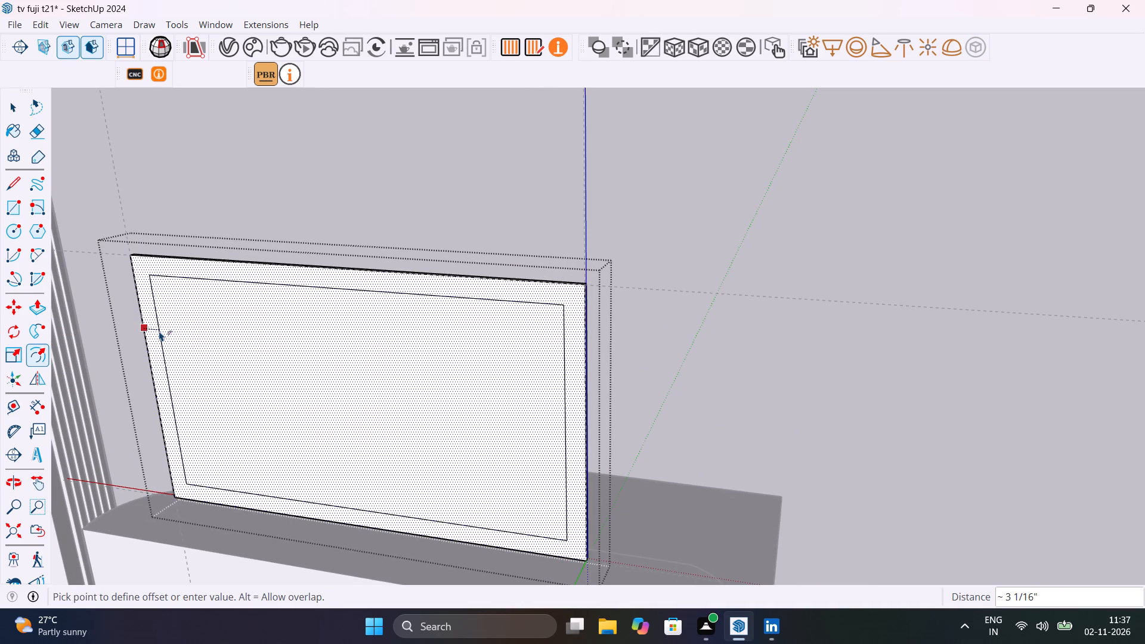
pyautogui.press('1')
pyautogui.hotkey('shift', '"')
pyautogui.press('Return')
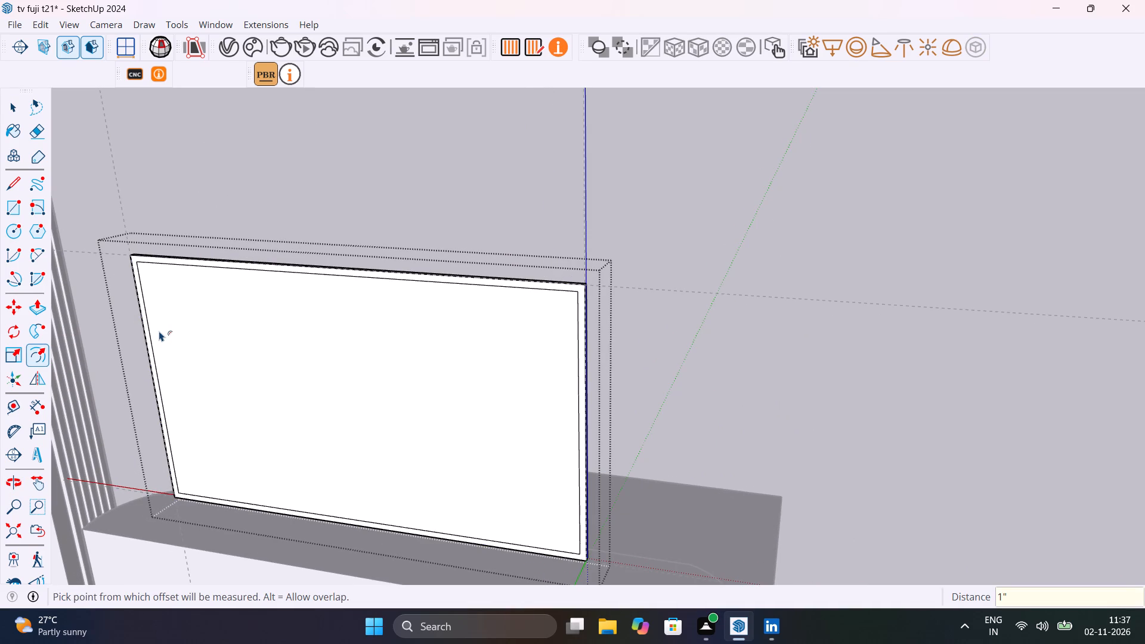
# Set the offset distance on the TV panel's rear face to 2".
pyautogui.press('2')
pyautogui.hotkey('shift', '"')
pyautogui.press('Return')
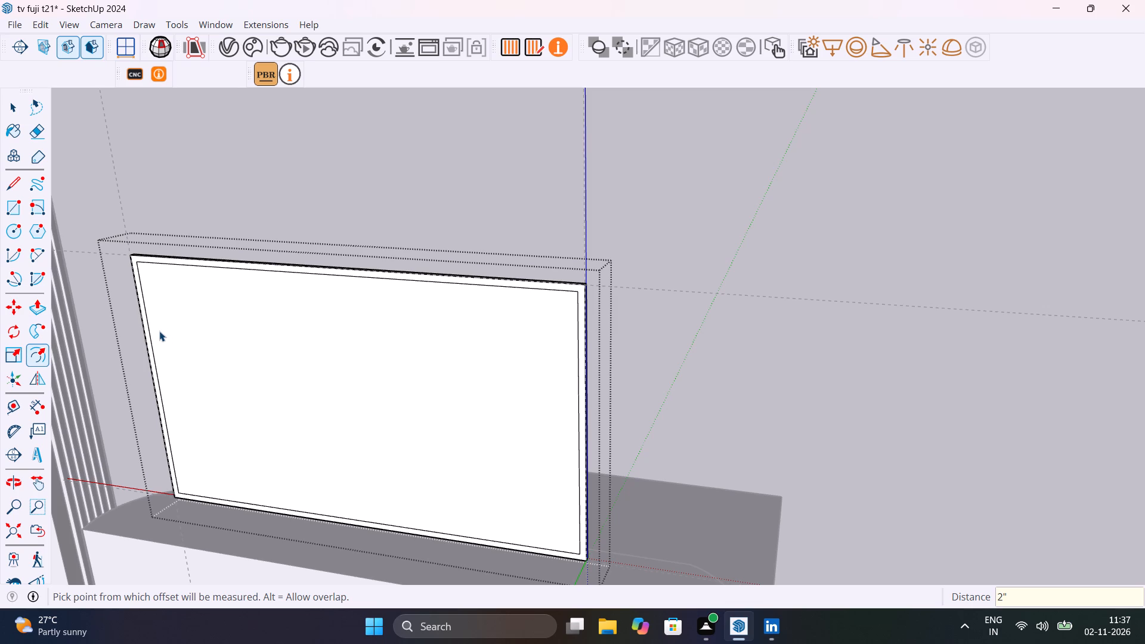
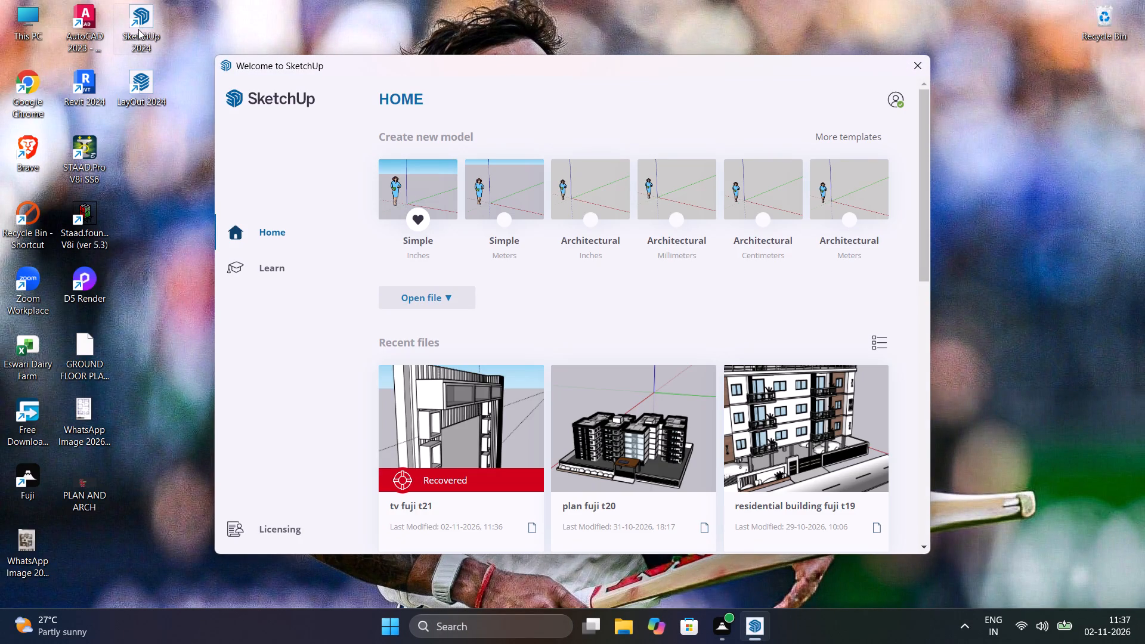
# Reopen the recovered "tv fuji t21" model from the recent files.
pyautogui.click(493, 481)
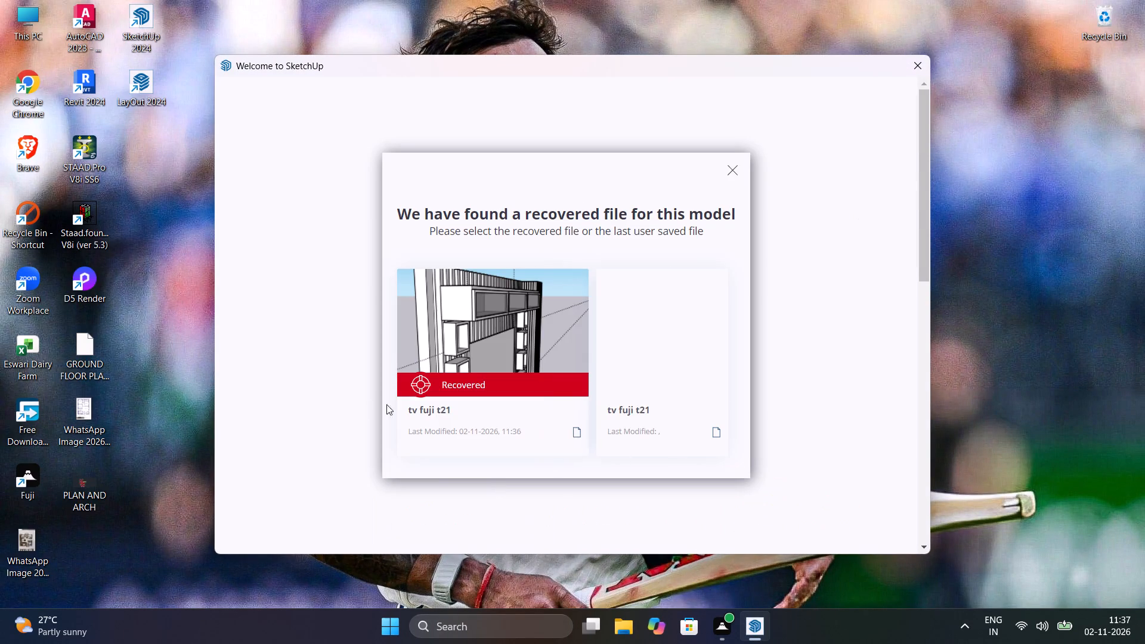
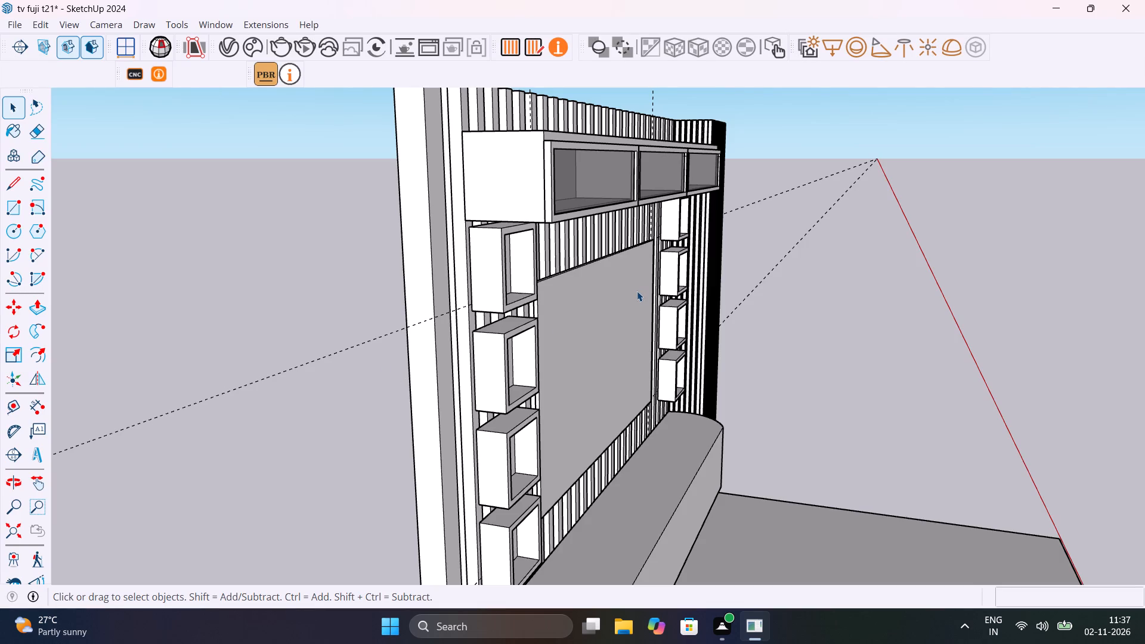
# Dismiss the licence and update notices and save the model as "tv fuji t21", replacing the existing file.
pyautogui.hotkey('ctrl', 's')
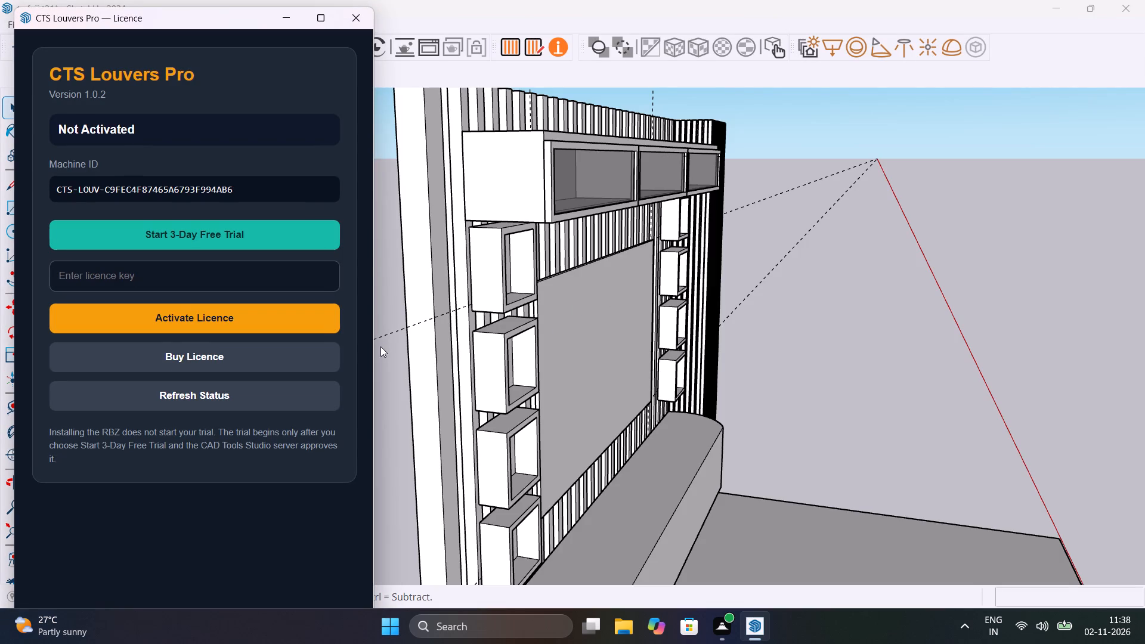
pyautogui.hotkey('ctrl', 's')
pyautogui.click(348, 18)
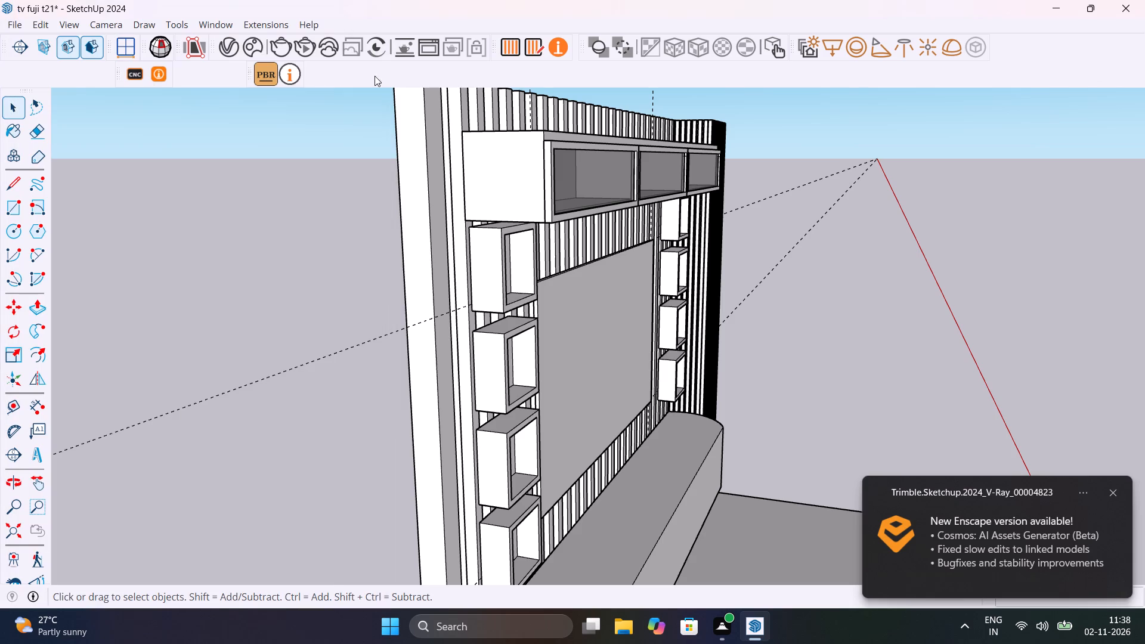
pyautogui.click(1121, 497)
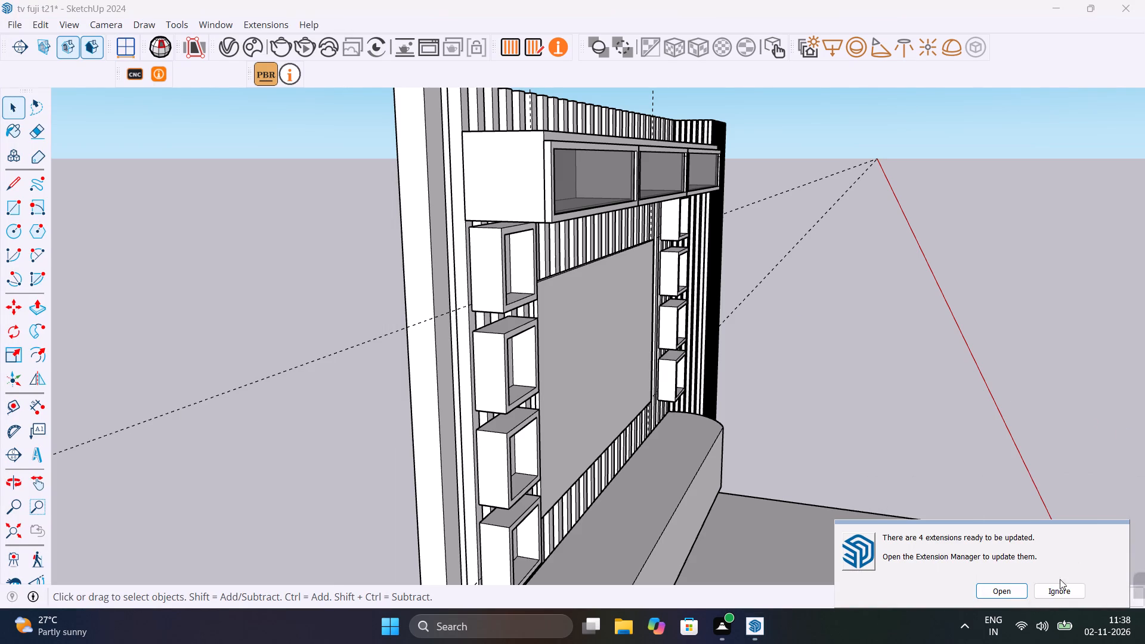
pyautogui.click(1066, 592)
pyautogui.hotkey('ctrl', 's')
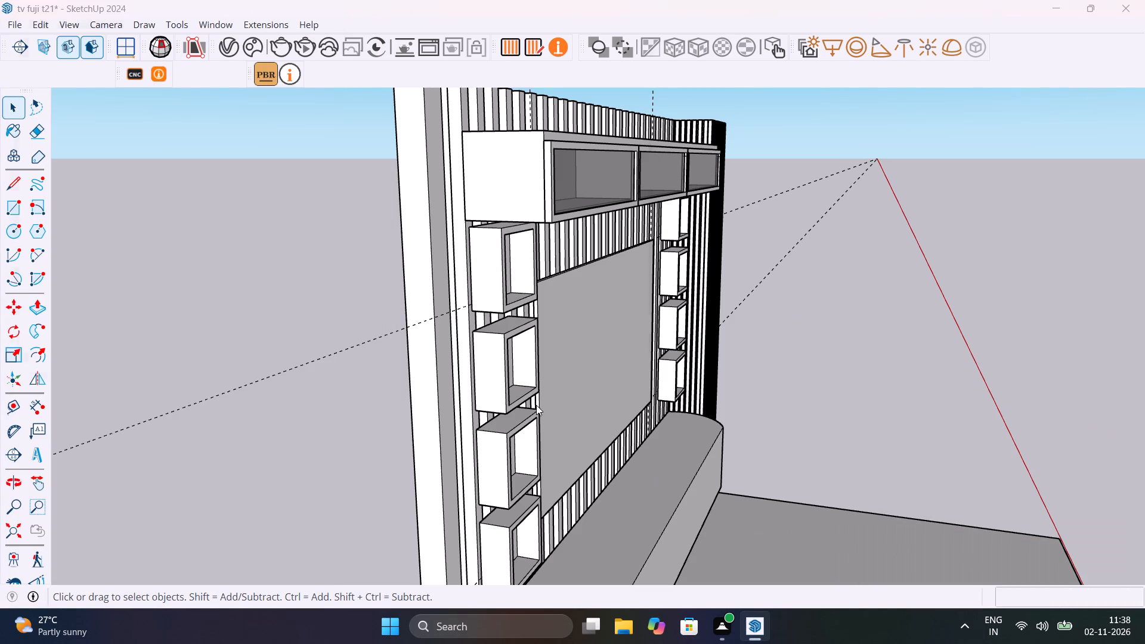
pyautogui.click(570, 335)
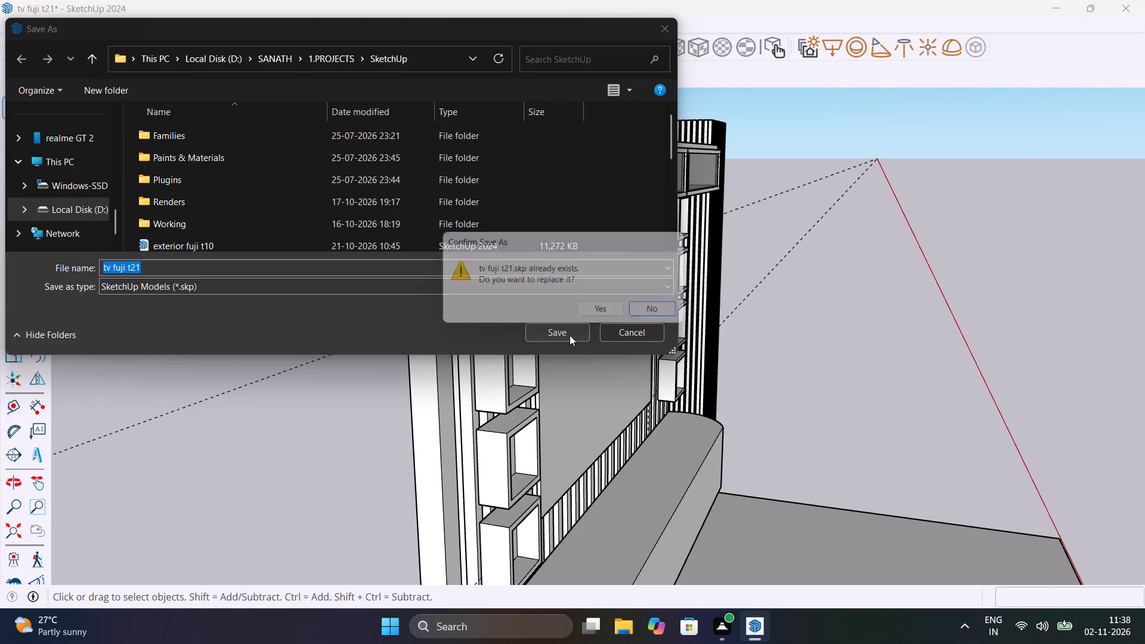
pyautogui.click(607, 314)
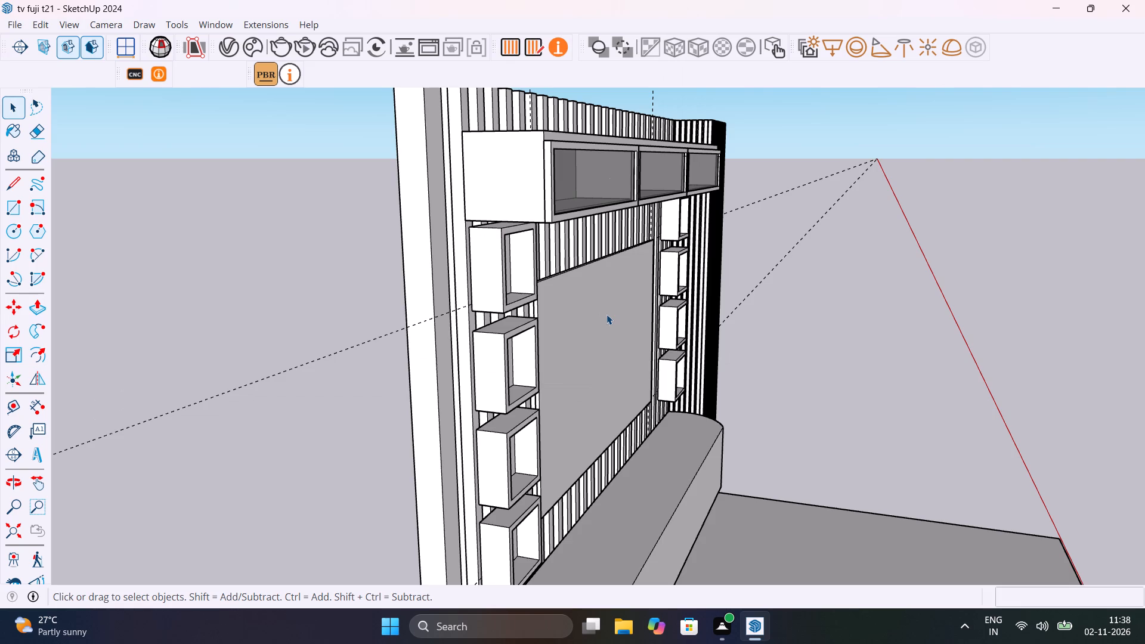
# Hide the open shelf boxes, overhead box, slats and their backing panel, and save the model.
pyautogui.moveTo(602, 317); pyautogui.dragTo(445, 371, button='middle')
pyautogui.scroll(6, 234, 264)
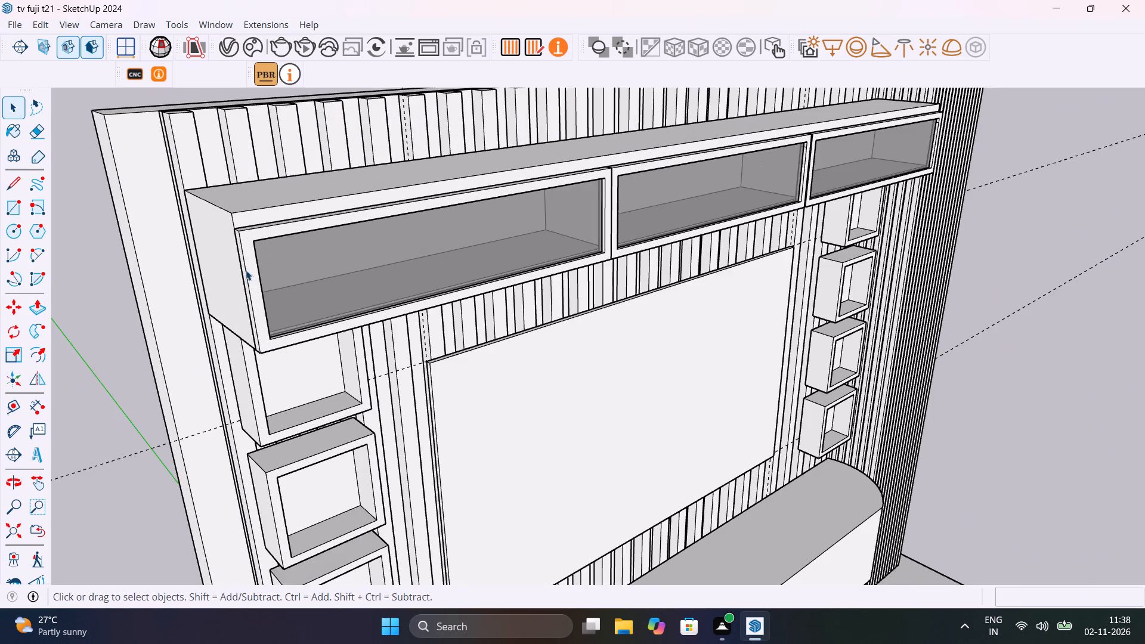
pyautogui.moveTo(252, 270); pyautogui.dragTo(443, 151, button='middle')
pyautogui.click(363, 336)
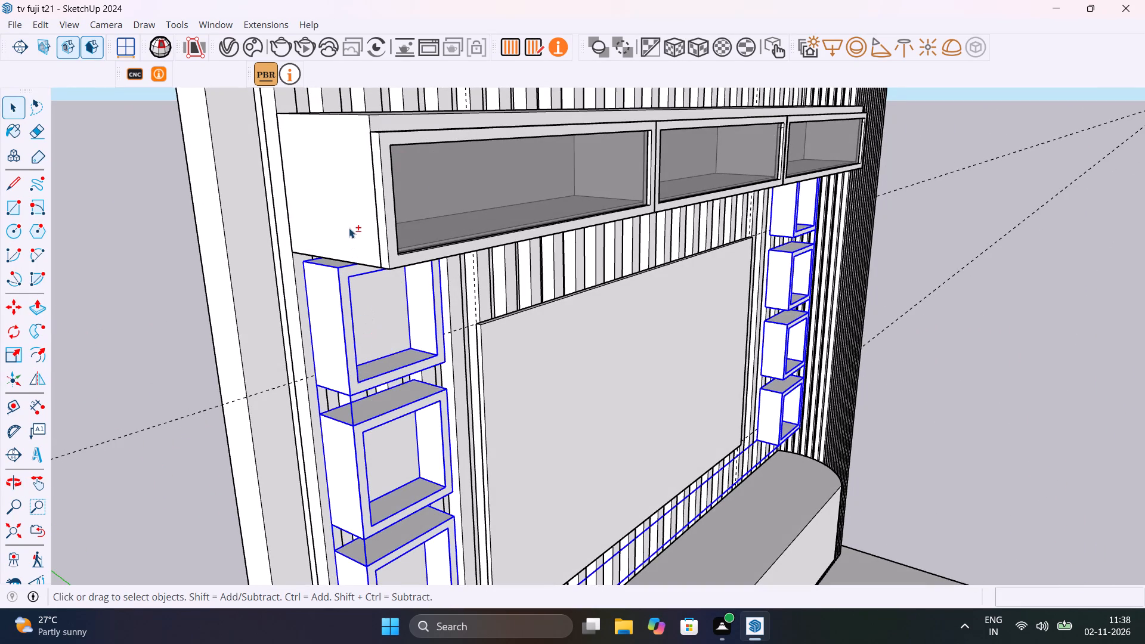
pyautogui.keyDown('shift'); pyautogui.click(352, 215); pyautogui.keyUp('shift')
pyautogui.keyDown('shift'); pyautogui.click(288, 275); pyautogui.keyUp('shift')
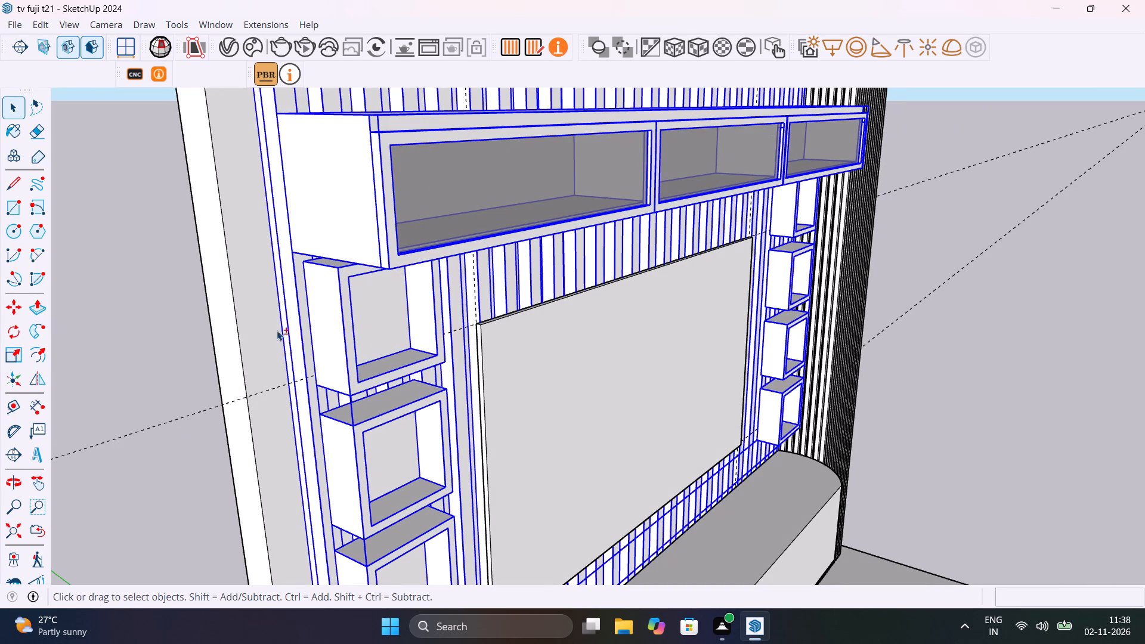
pyautogui.keyDown('shift'); pyautogui.click(252, 340); pyautogui.keyUp('shift')
pyautogui.keyDown('shift'); pyautogui.rightClick(252, 339); pyautogui.keyUp('shift')
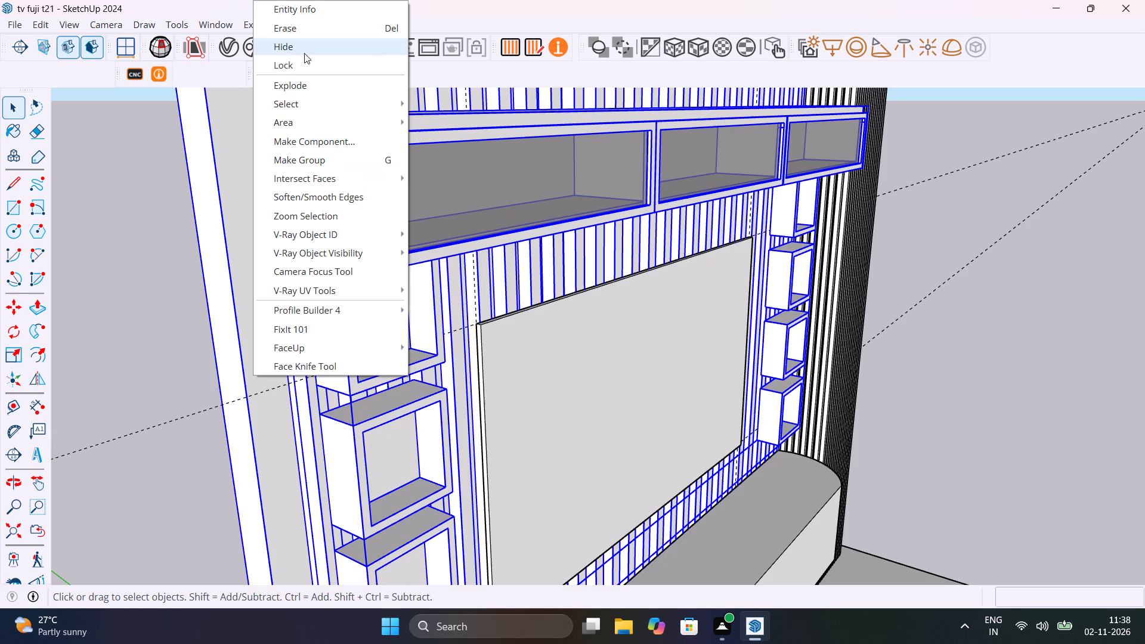
pyautogui.keyDown('shift'); pyautogui.click(304, 44); pyautogui.keyUp('shift')
pyautogui.hotkey('ctrl', 's')
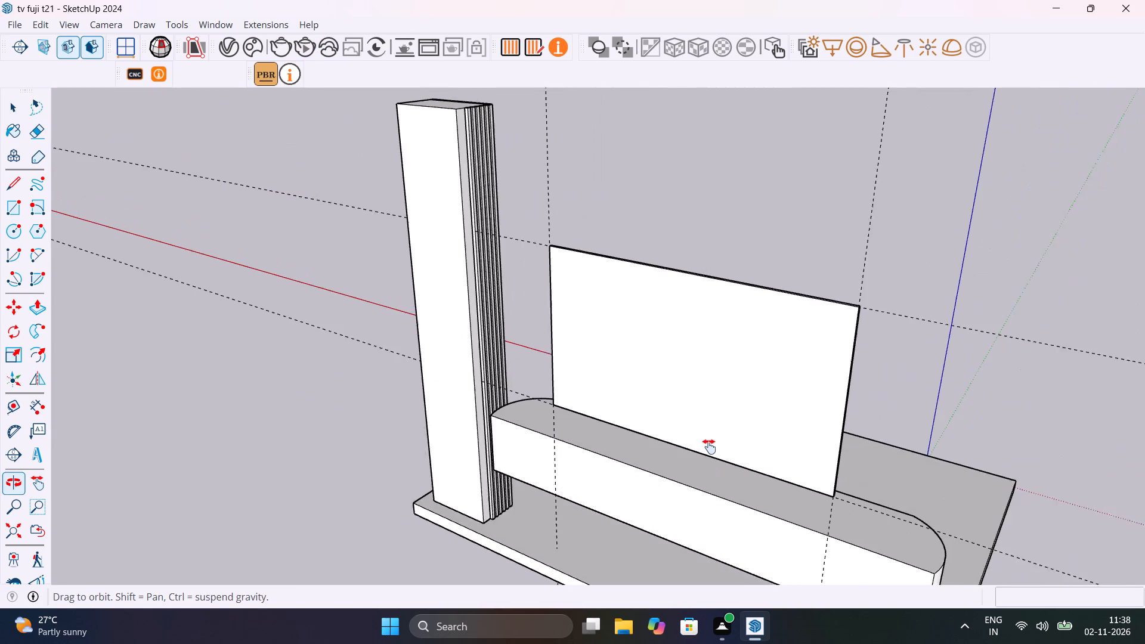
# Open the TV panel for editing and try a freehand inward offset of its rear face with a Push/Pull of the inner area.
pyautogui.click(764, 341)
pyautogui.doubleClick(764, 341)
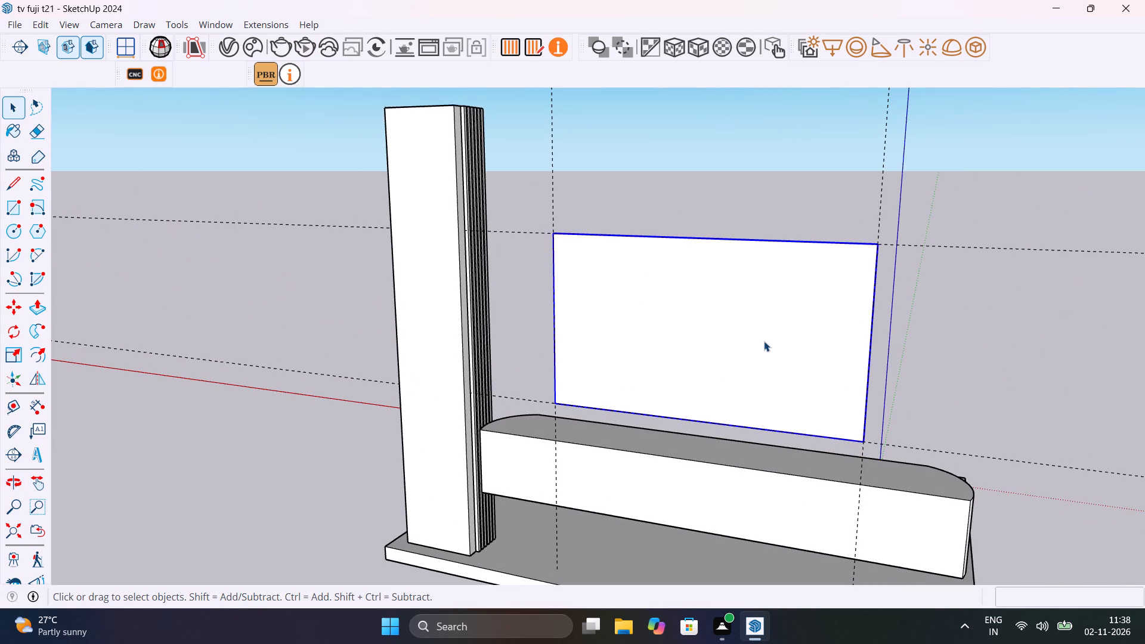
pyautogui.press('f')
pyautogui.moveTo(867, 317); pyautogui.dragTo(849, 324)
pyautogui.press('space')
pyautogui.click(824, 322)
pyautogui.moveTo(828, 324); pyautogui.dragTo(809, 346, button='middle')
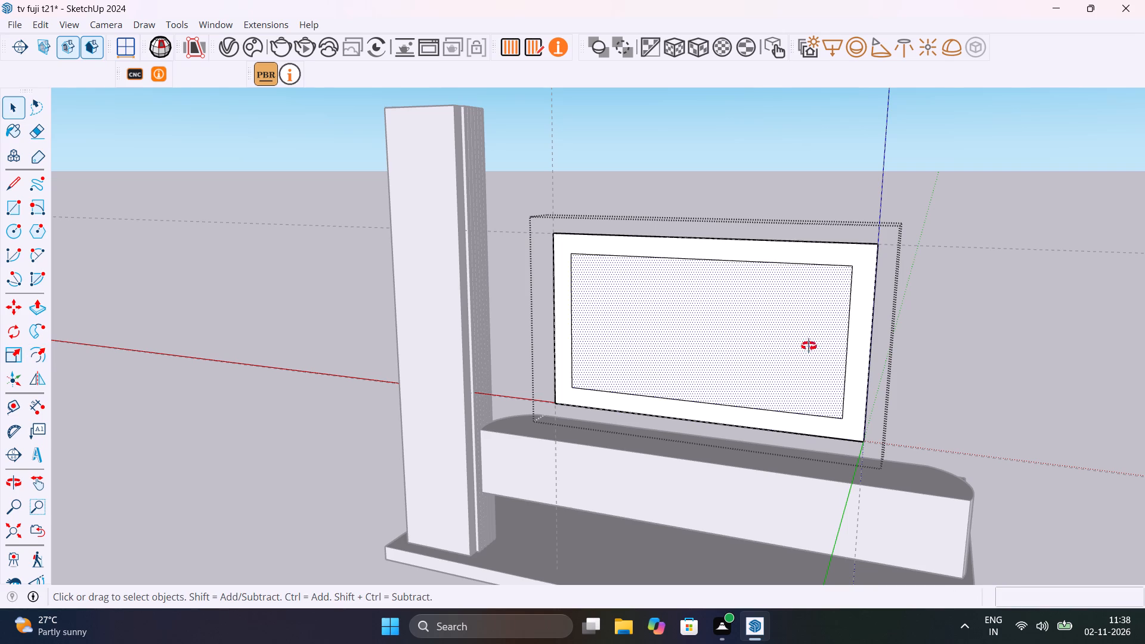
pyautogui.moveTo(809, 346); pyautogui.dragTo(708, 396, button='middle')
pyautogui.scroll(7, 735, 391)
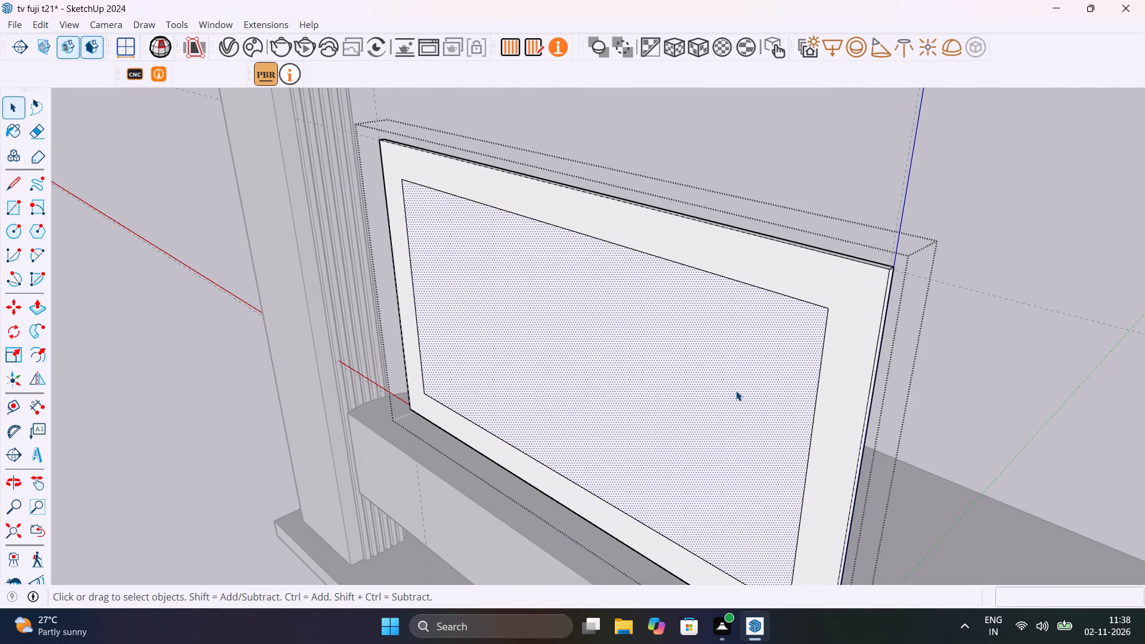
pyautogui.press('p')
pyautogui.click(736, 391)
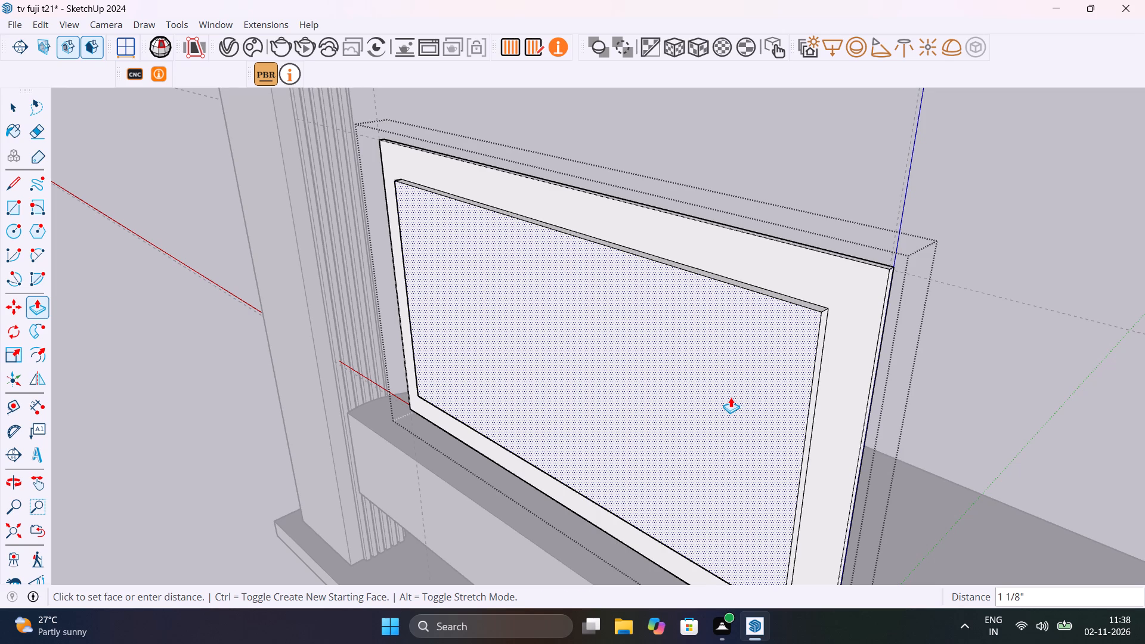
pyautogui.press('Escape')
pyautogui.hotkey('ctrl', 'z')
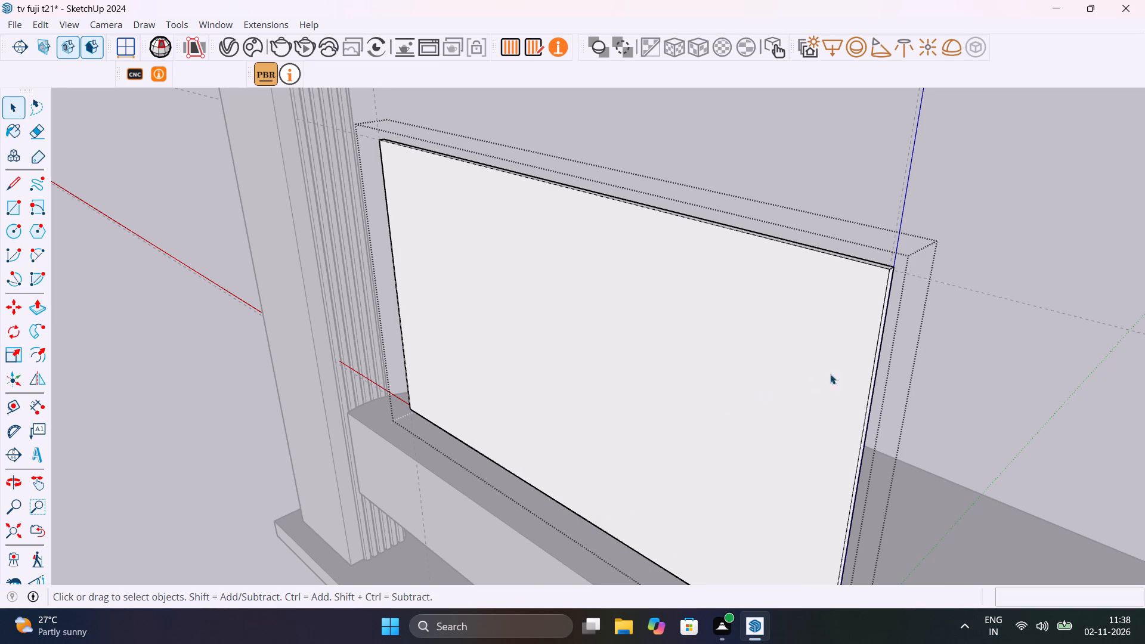
# Offset the outline of the TV panel's rear face inward by 1".
pyautogui.press('f')
pyautogui.moveTo(869, 361); pyautogui.dragTo(864, 361)
pyautogui.write('1"')
pyautogui.press('Return')
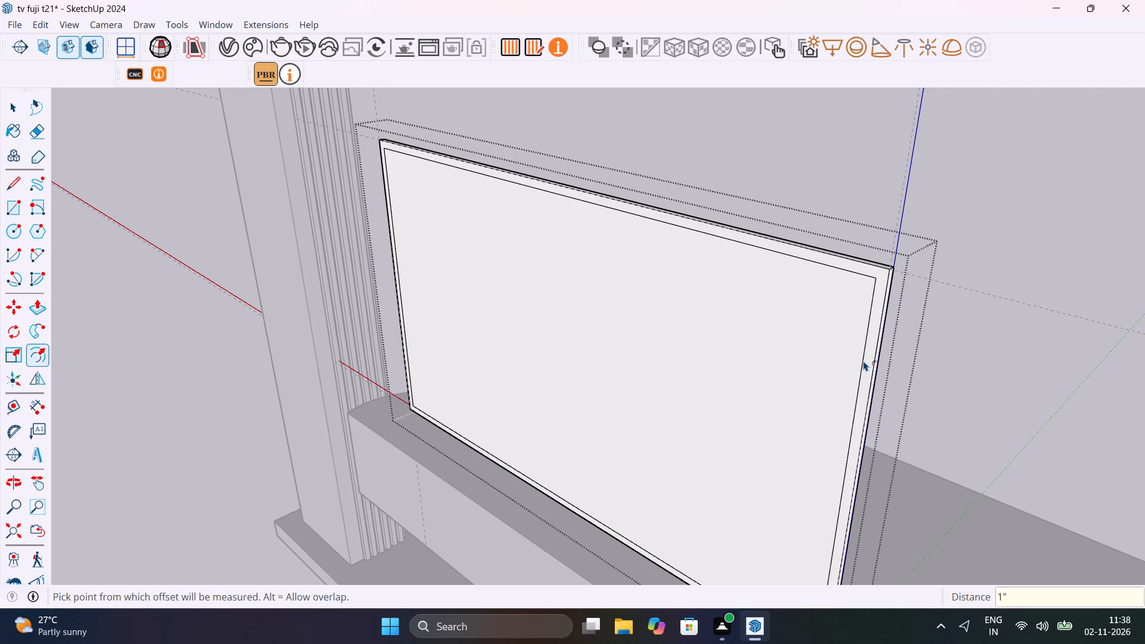
# Push/Pull the inner rear face of the TV panel outward by 1" and leave the panel's editing mode.
pyautogui.press('space')
pyautogui.click(759, 350)
pyautogui.press('p')
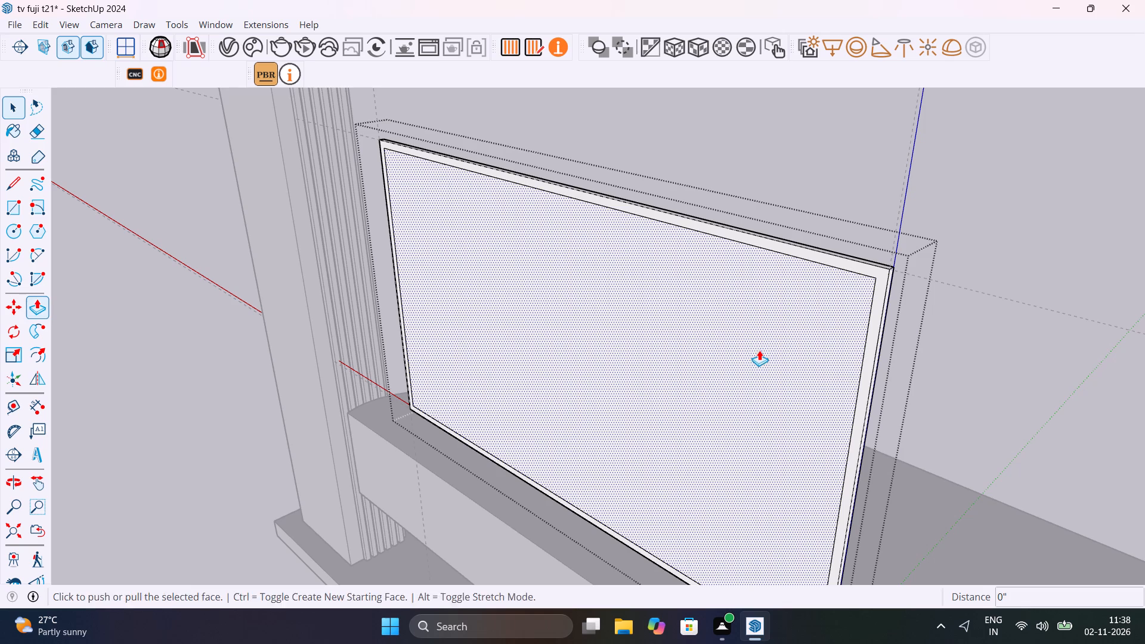
pyautogui.click(759, 350)
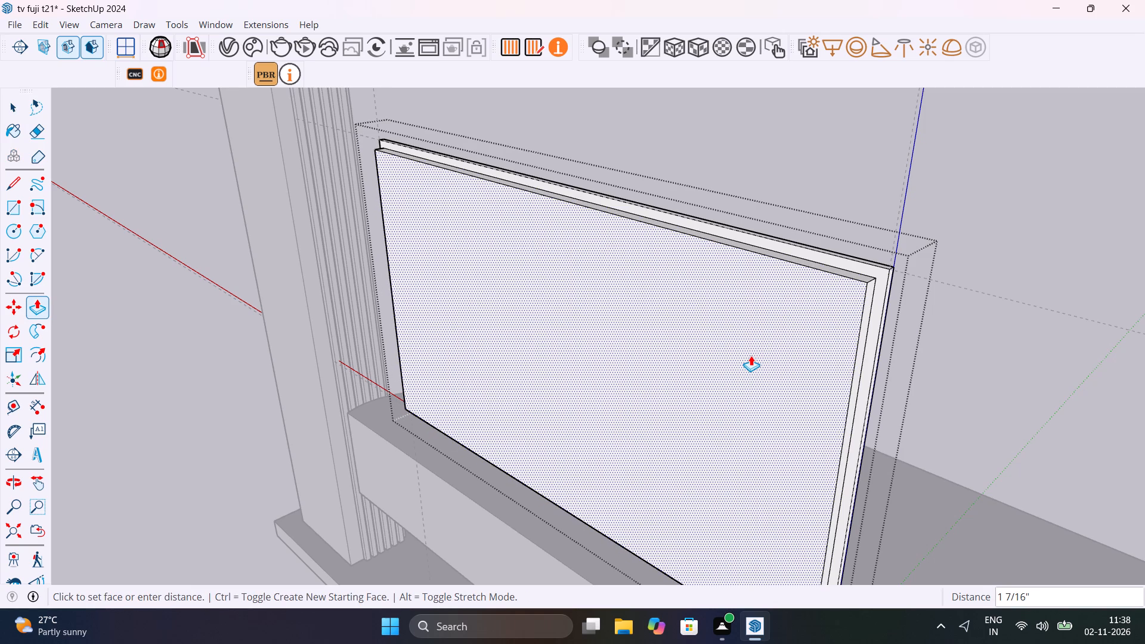
pyautogui.write('1"')
pyautogui.press('Return')
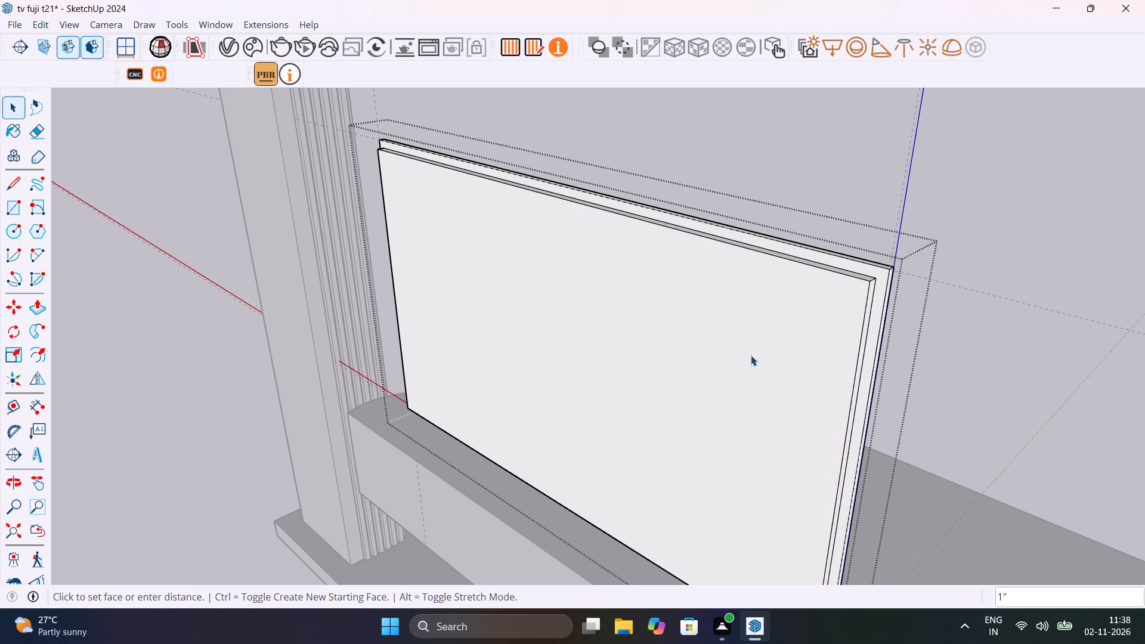
pyautogui.press('space')
pyautogui.click(751, 355)
pyautogui.tripleClick(751, 355)
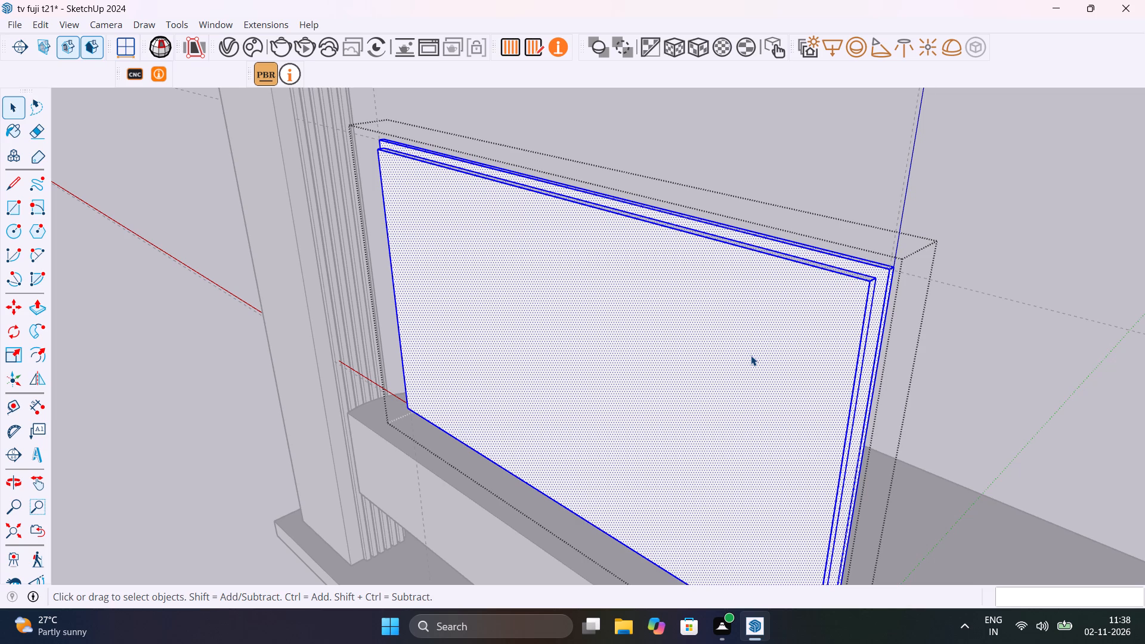
pyautogui.click(983, 222)
pyautogui.click(882, 322)
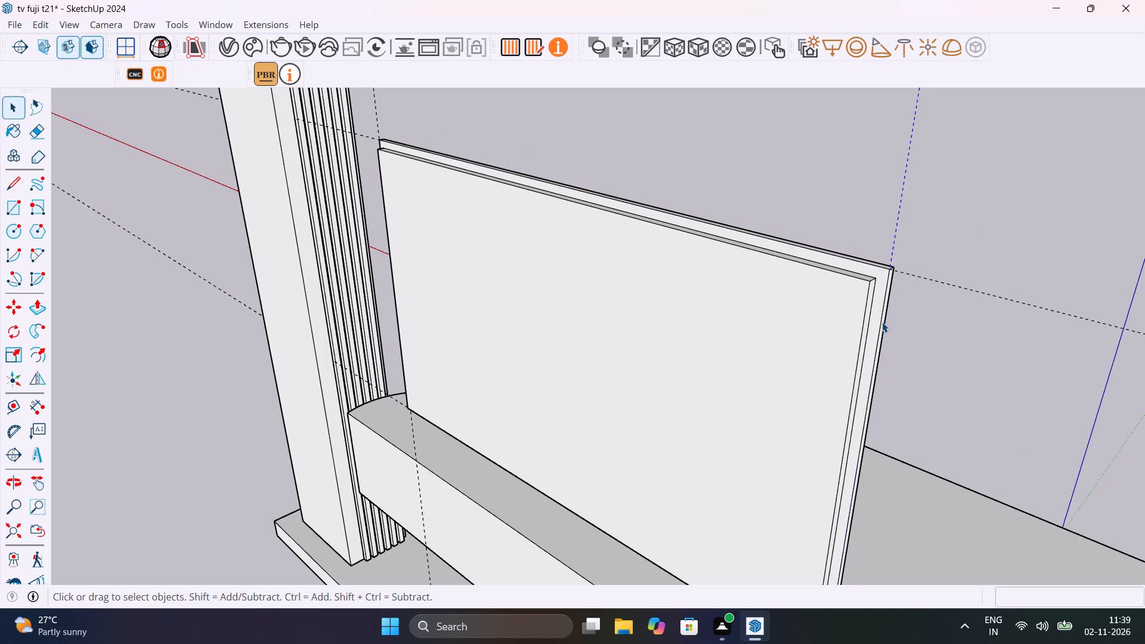
pyautogui.click(869, 345)
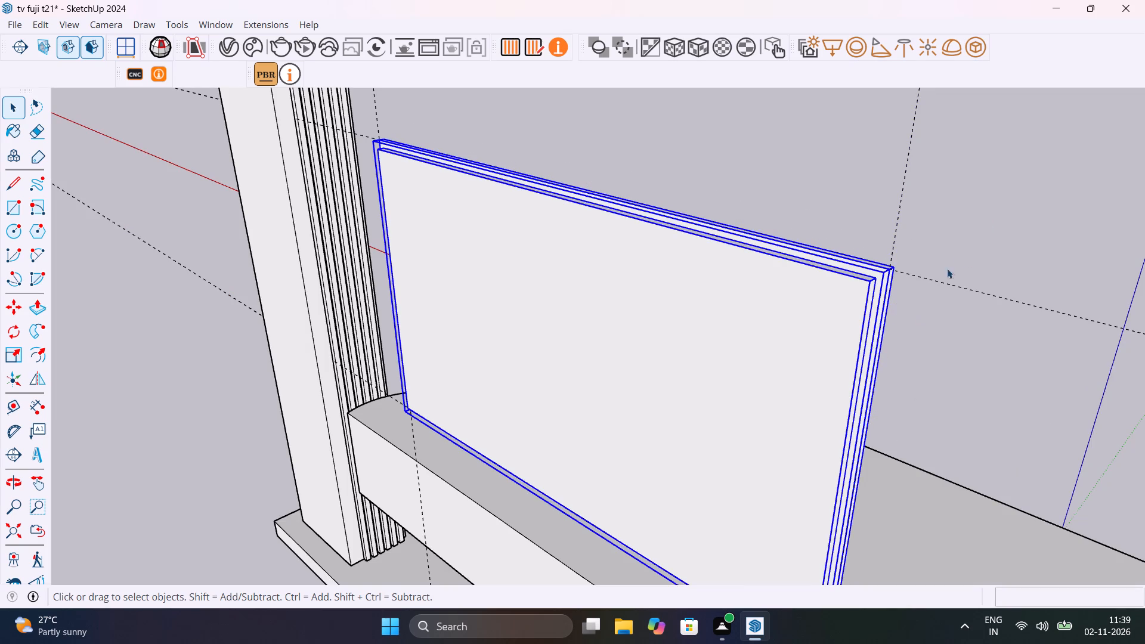
pyautogui.click(968, 243)
# Open the TV panel for editing and select the narrow top face of the raised block on its rear.
pyautogui.scroll(4, 832, 274)
pyautogui.moveTo(861, 305); pyautogui.dragTo(688, 430, button='middle')
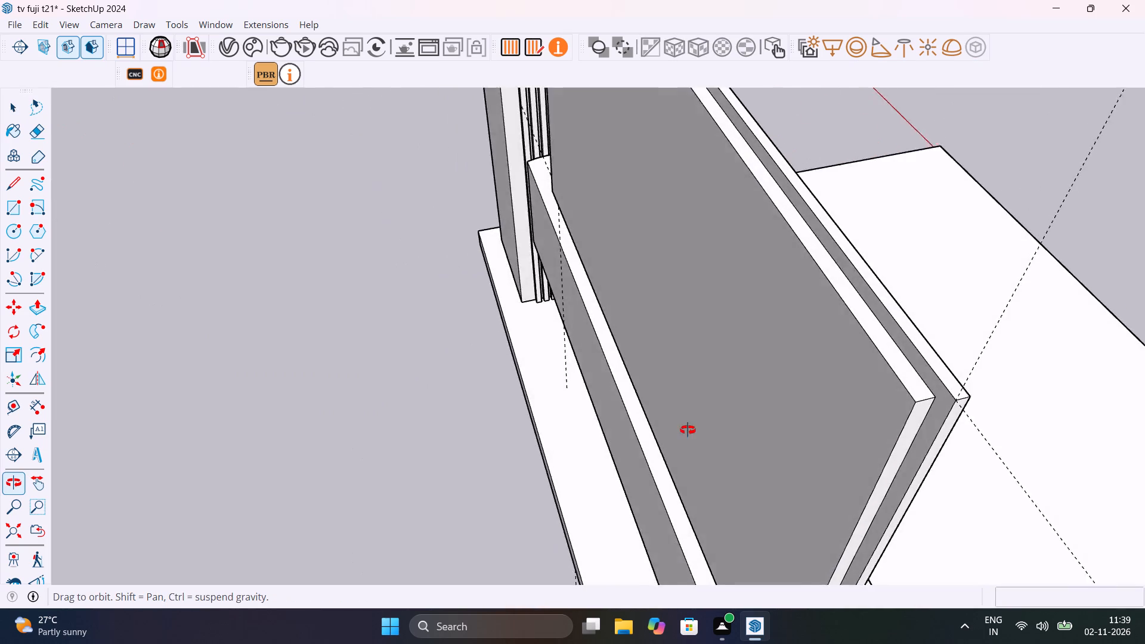
pyautogui.moveTo(688, 430); pyautogui.dragTo(493, 370, button='middle')
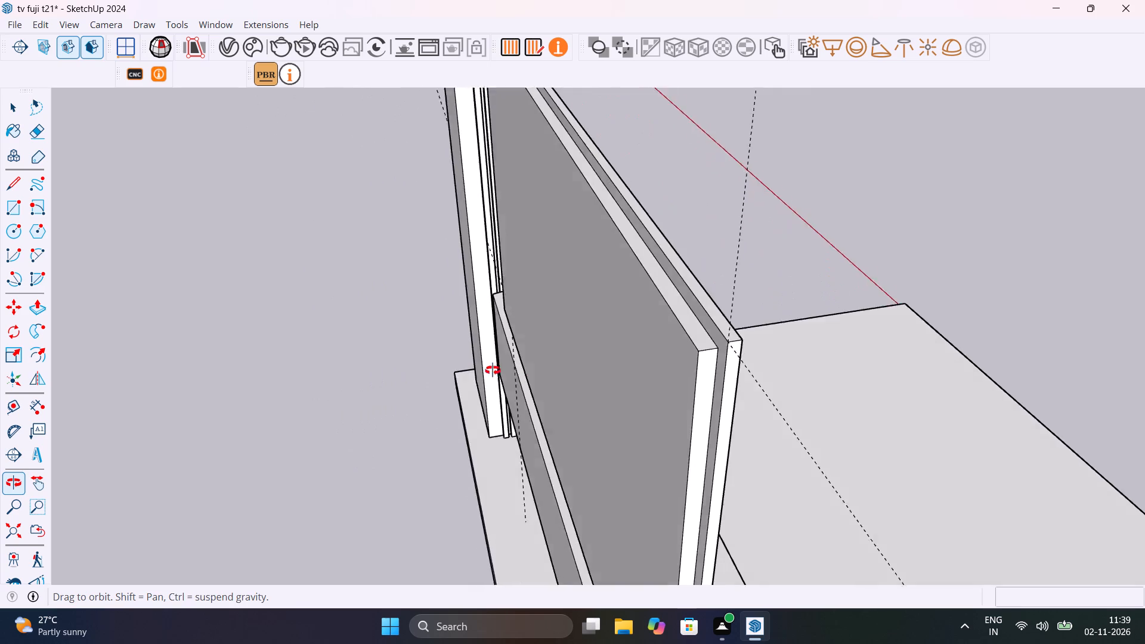
pyautogui.moveTo(493, 370); pyautogui.dragTo(671, 337, button='middle')
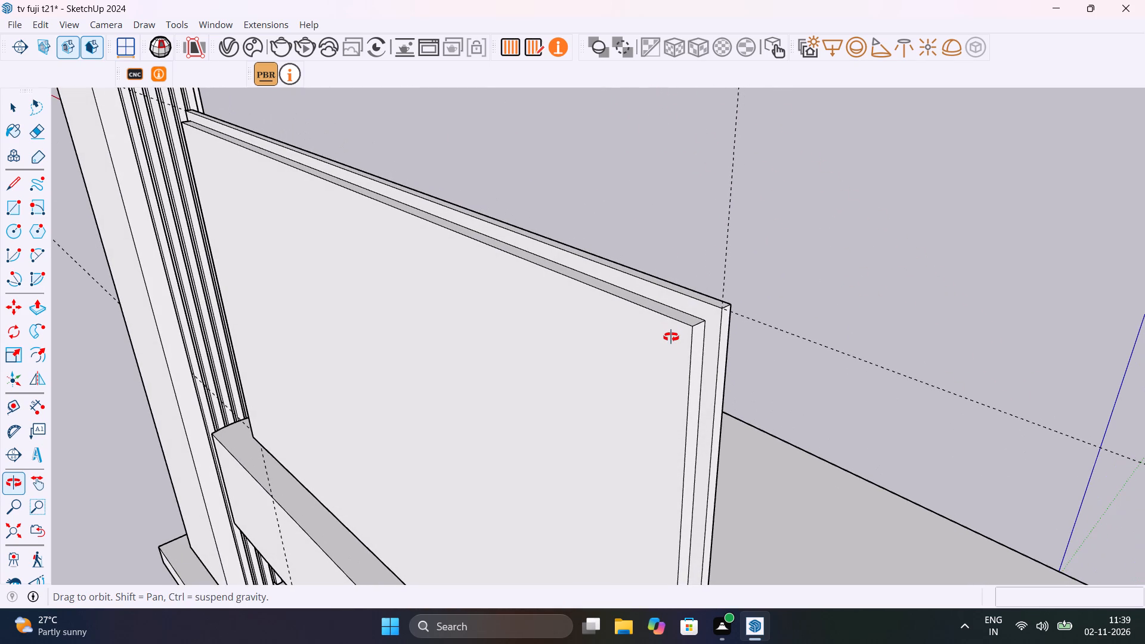
pyautogui.moveTo(671, 337); pyautogui.dragTo(726, 430, button='middle')
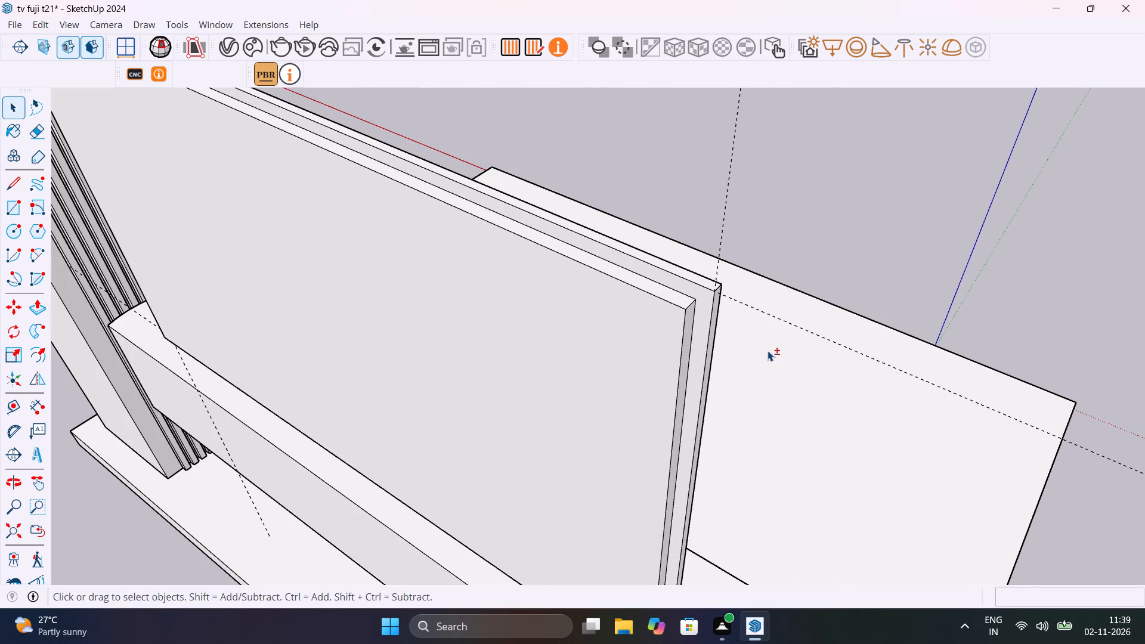
pyautogui.keyDown('shift'); pyautogui.moveTo(695, 330); pyautogui.dragTo(635, 409, button='middle'); pyautogui.keyUp('shift')
pyautogui.scroll(4, 729, 335)
pyautogui.click(741, 345)
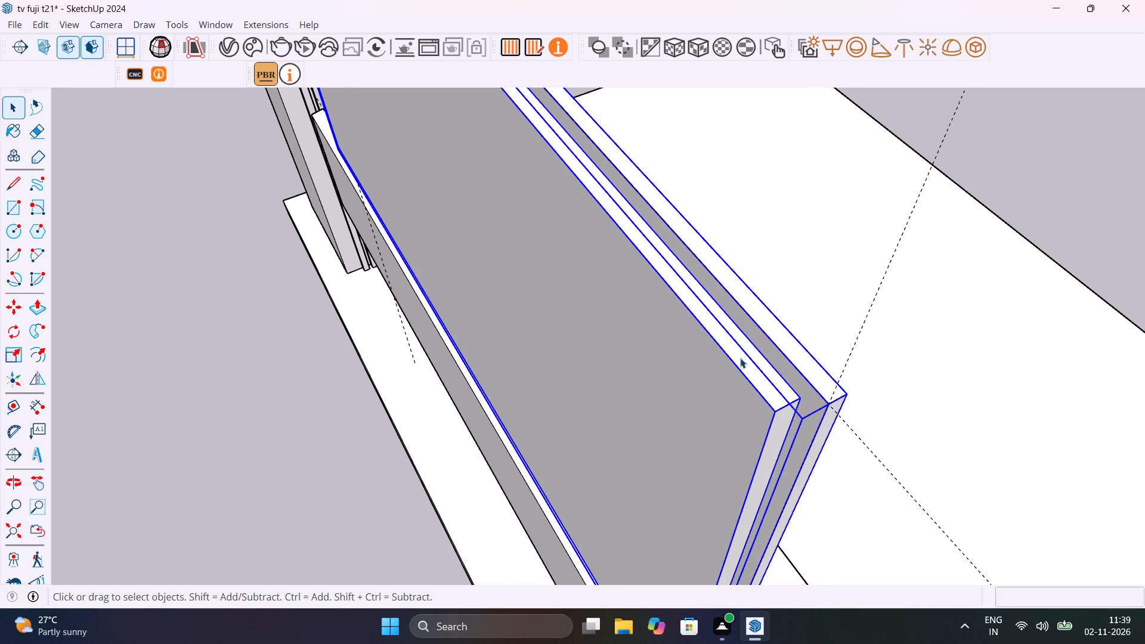
pyautogui.doubleClick(740, 358)
pyautogui.click(740, 358)
pyautogui.click(740, 358)
pyautogui.scroll(-4, 742, 360)
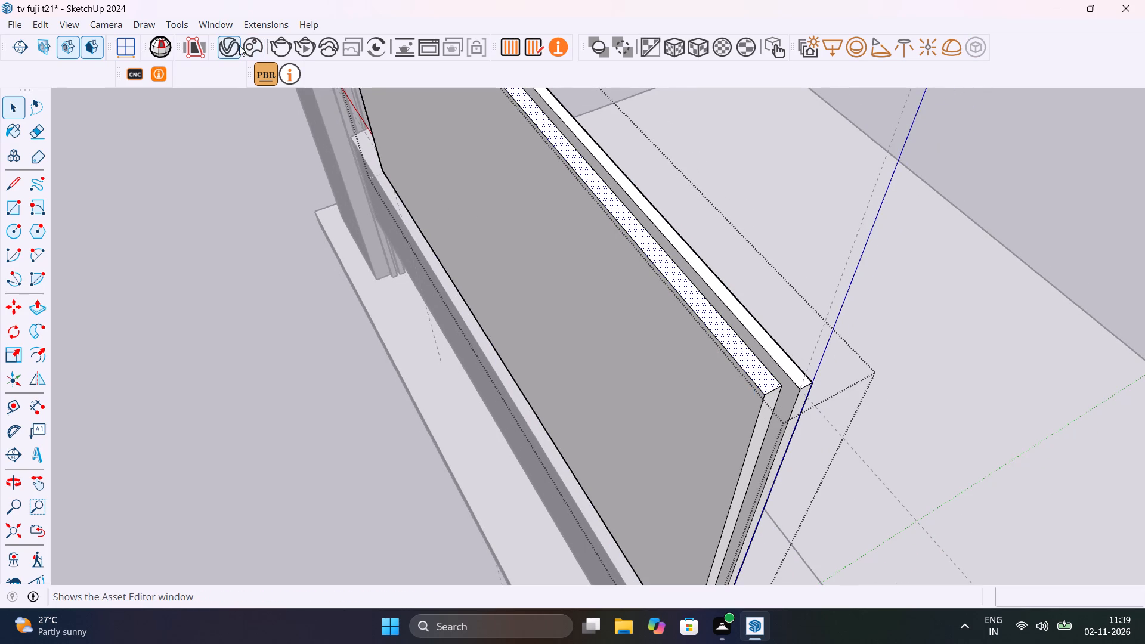
# Save the model and create a new Emissive material in the V-Ray Asset Editor.
pyautogui.click(228, 49)
pyautogui.hotkey('ctrl', 's')
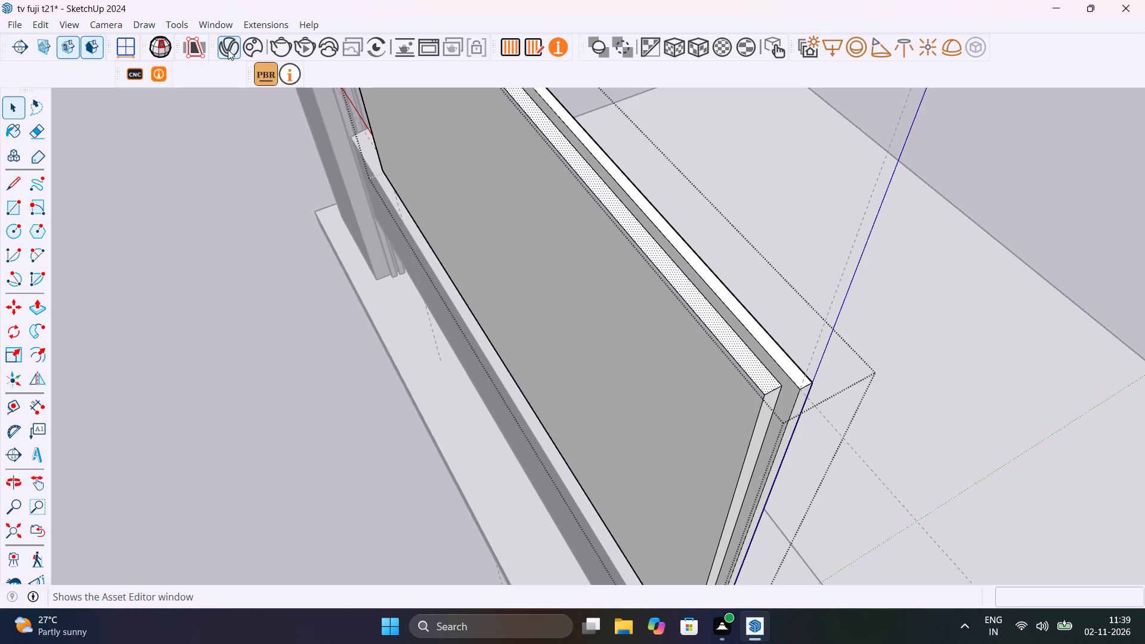
pyautogui.doubleClick(228, 49)
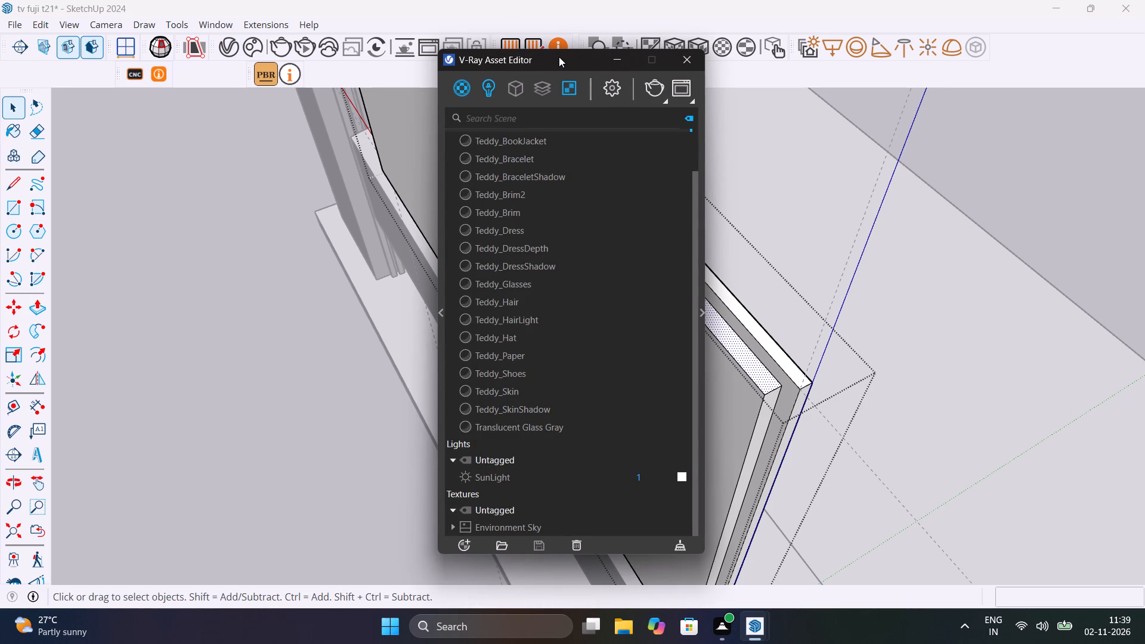
pyautogui.moveTo(559, 57); pyautogui.dragTo(177, 94)
pyautogui.click(81, 125)
pyautogui.scroll(3, 81, 124)
pyautogui.rightClick(81, 124)
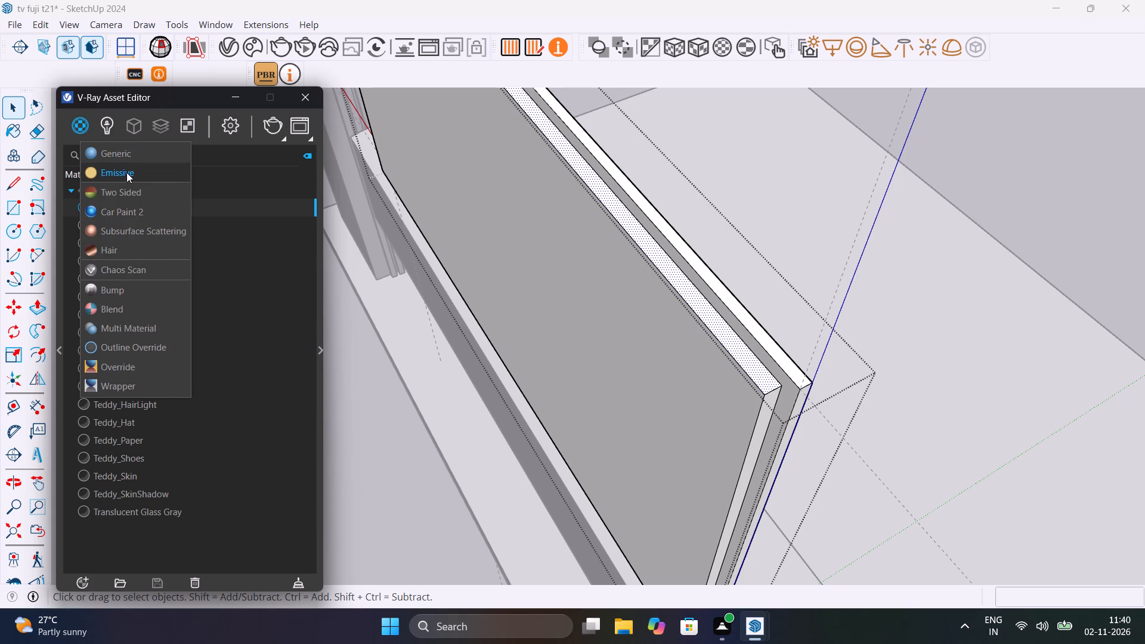
pyautogui.click(126, 172)
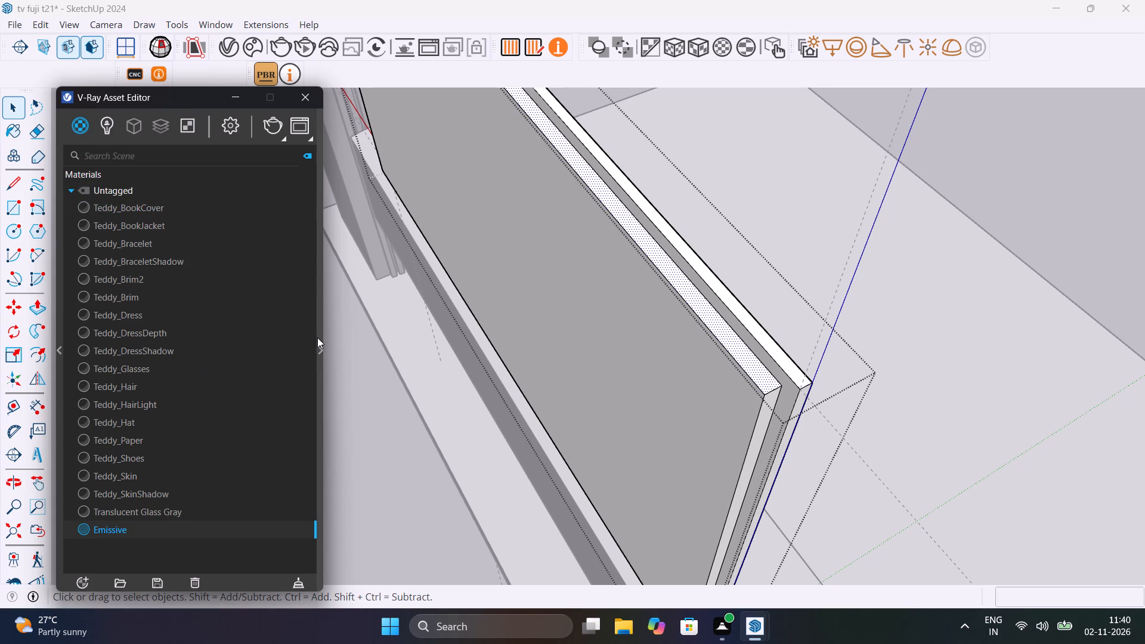
# Set the Emissive material's color temperature to 3500 K.
pyautogui.click(318, 346)
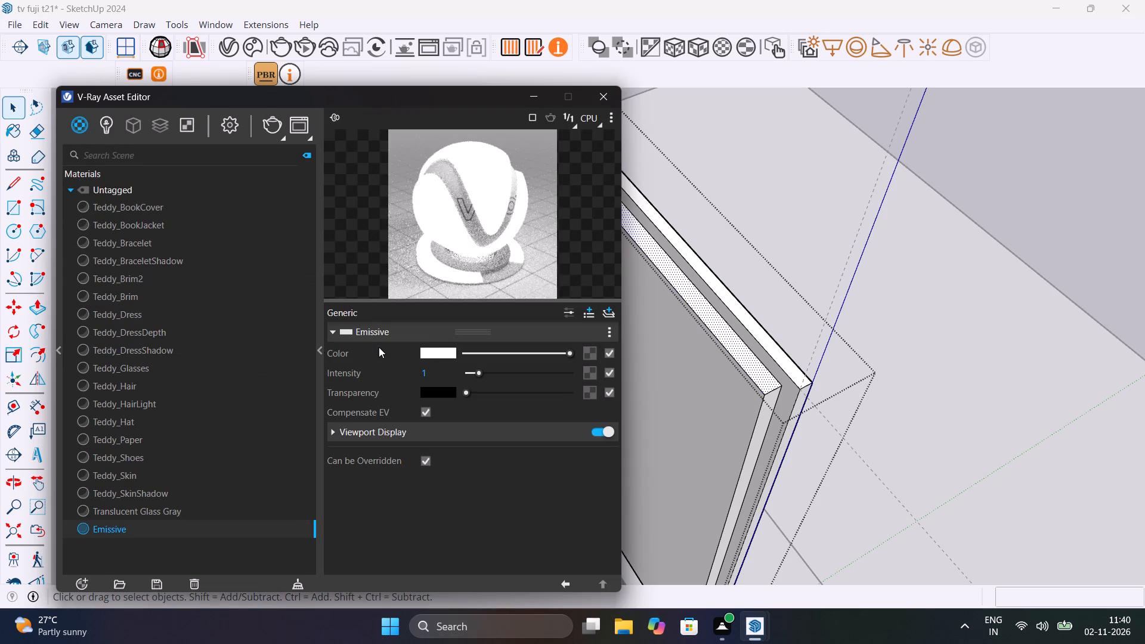
pyautogui.click(444, 352)
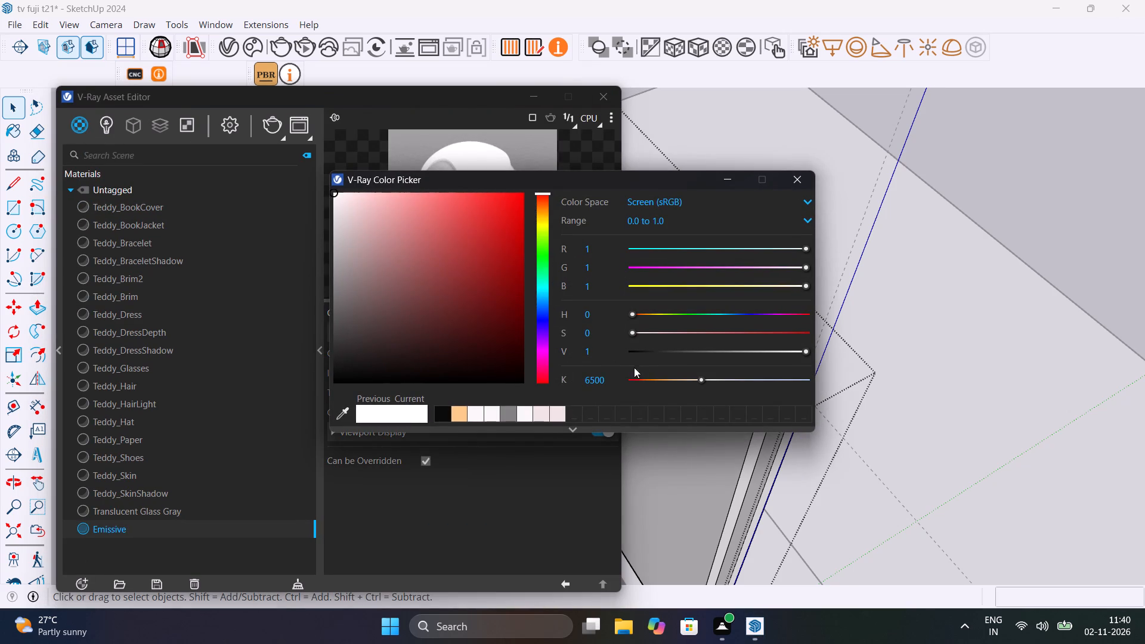
pyautogui.moveTo(620, 377); pyautogui.dragTo(556, 383)
pyautogui.write('3500')
pyautogui.press('Return')
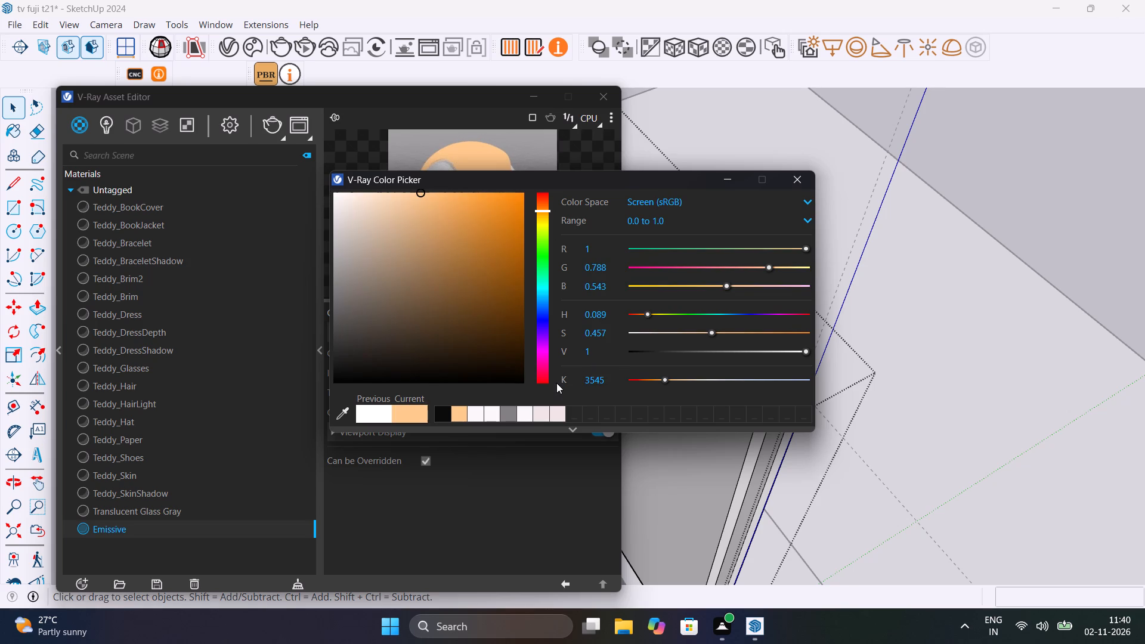
pyautogui.click(794, 184)
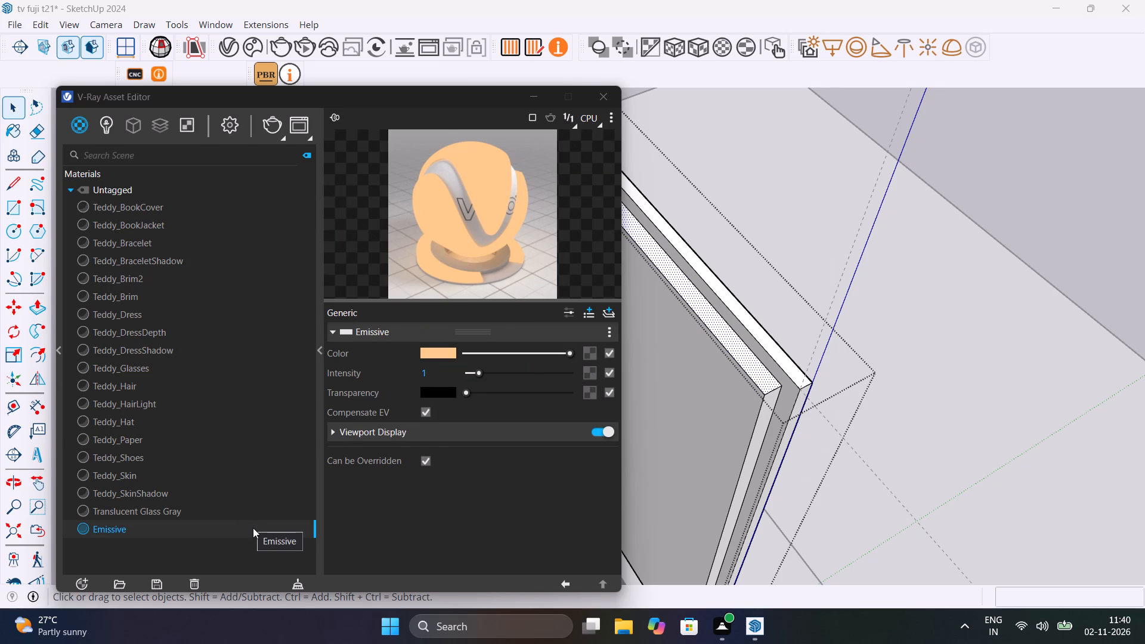
# Apply the Emissive material to the raised block's narrow top face and the adjoining vertical side face.
pyautogui.click(253, 528)
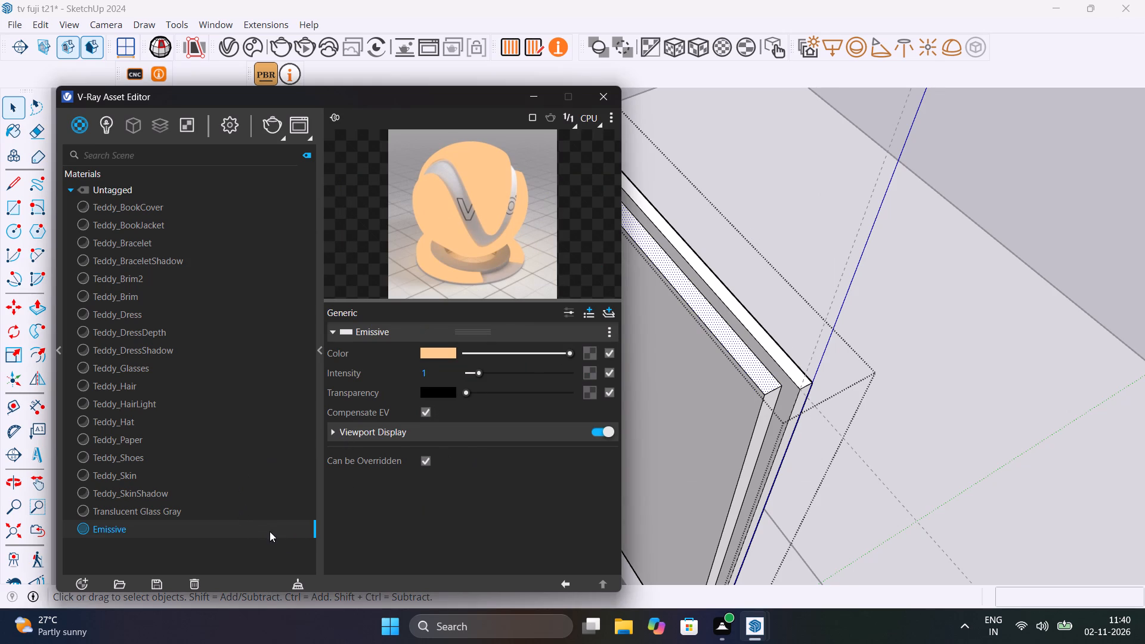
pyautogui.rightClick(272, 530)
pyautogui.click(329, 358)
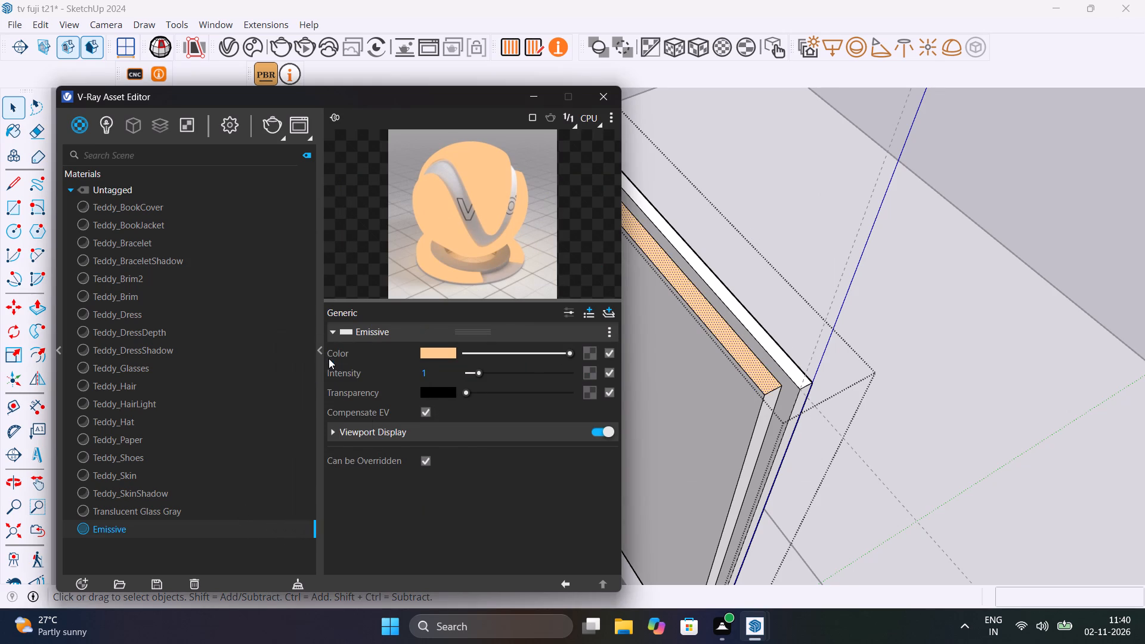
pyautogui.moveTo(615, 432); pyautogui.dragTo(573, 349, button='middle')
pyautogui.scroll(8, 748, 422)
pyautogui.click(775, 419)
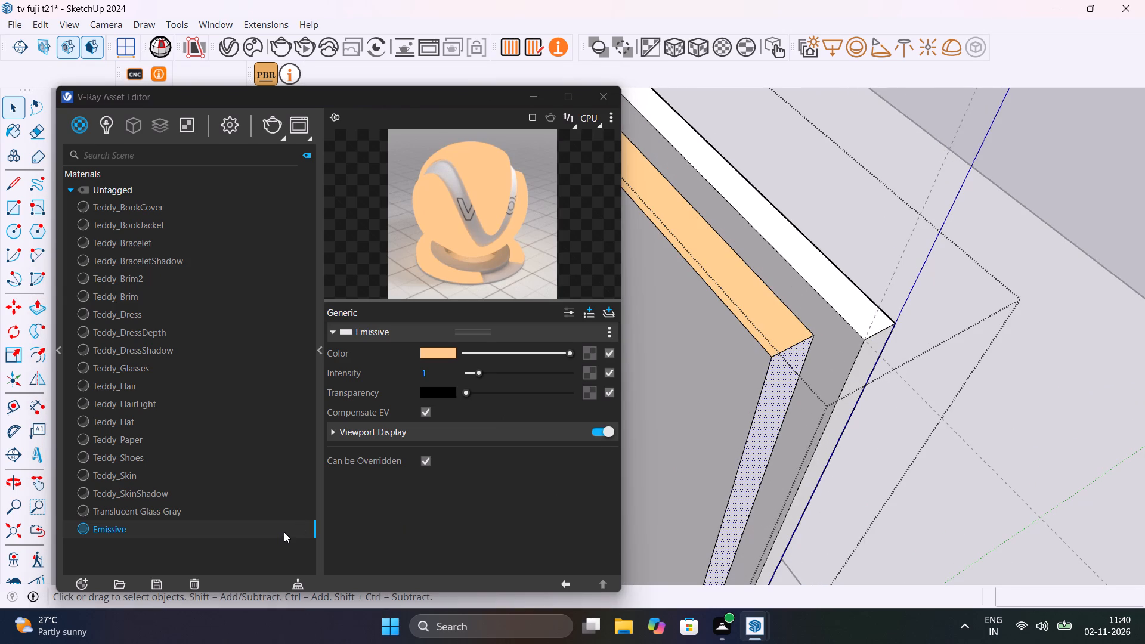
pyautogui.rightClick(284, 531)
pyautogui.click(350, 374)
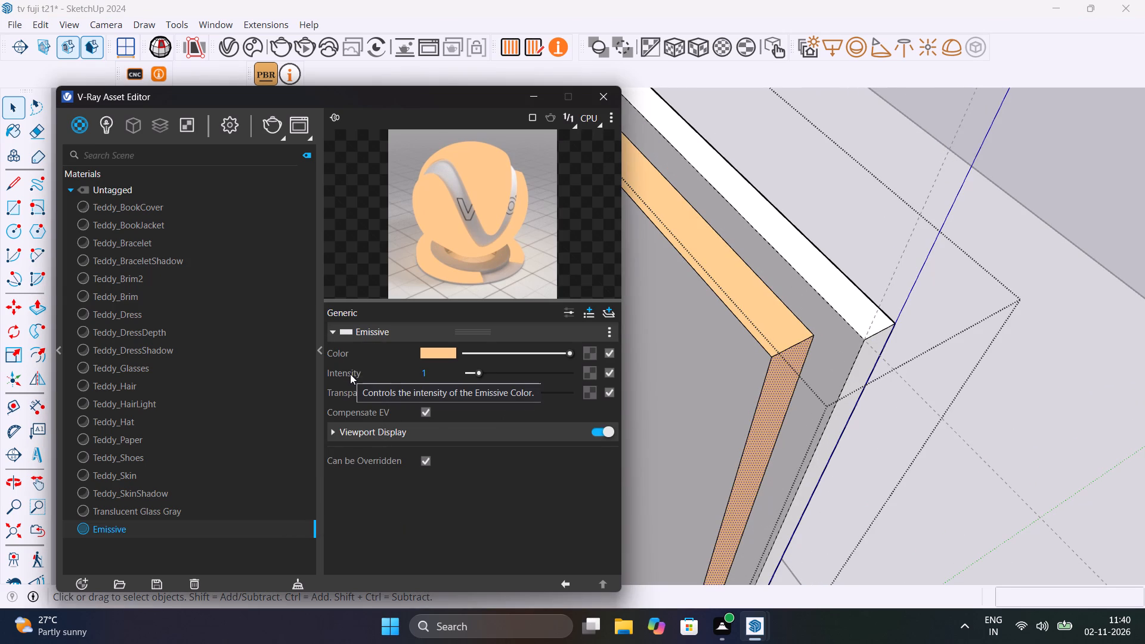
# Apply the Emissive material to the raised block's opposite vertical side face.
pyautogui.scroll(-9, 775, 379)
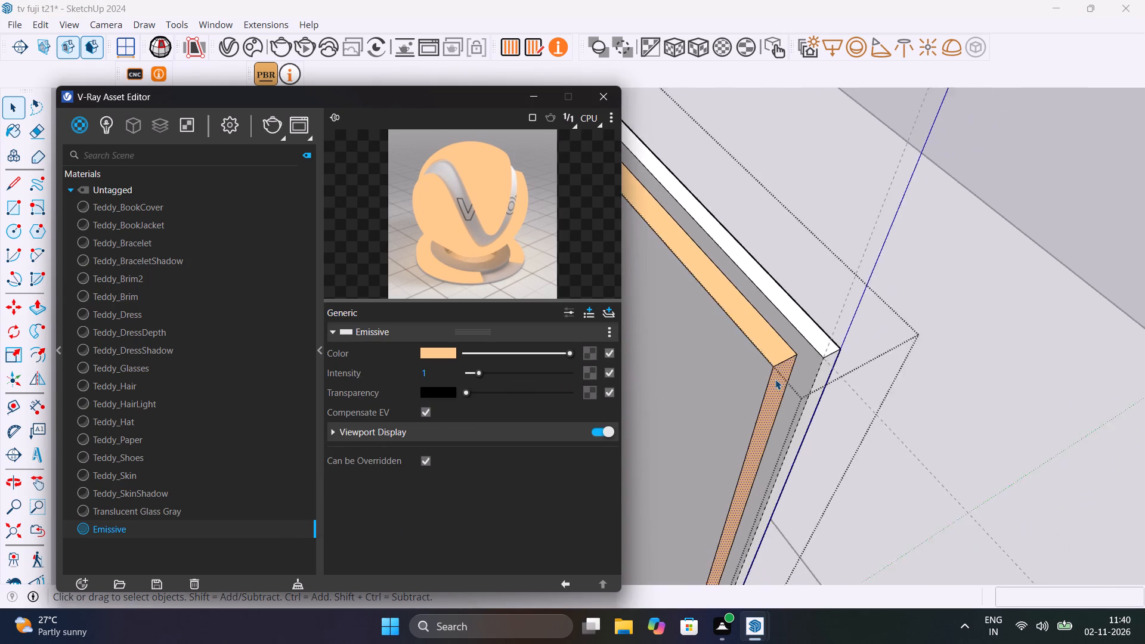
pyautogui.scroll(-12, 775, 379)
pyautogui.moveTo(766, 437); pyautogui.dragTo(926, 293, button='middle')
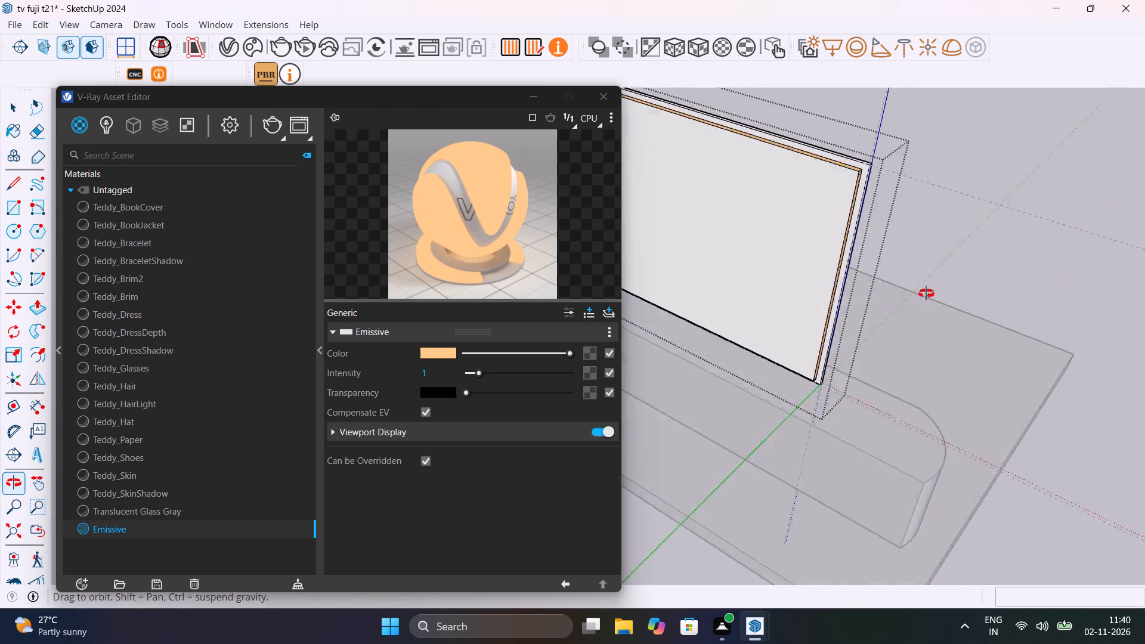
pyautogui.moveTo(926, 293); pyautogui.dragTo(1017, 240, button='middle')
pyautogui.keyDown('shift'); pyautogui.moveTo(928, 292); pyautogui.dragTo(1144, 445, button='middle'); pyautogui.keyUp('shift')
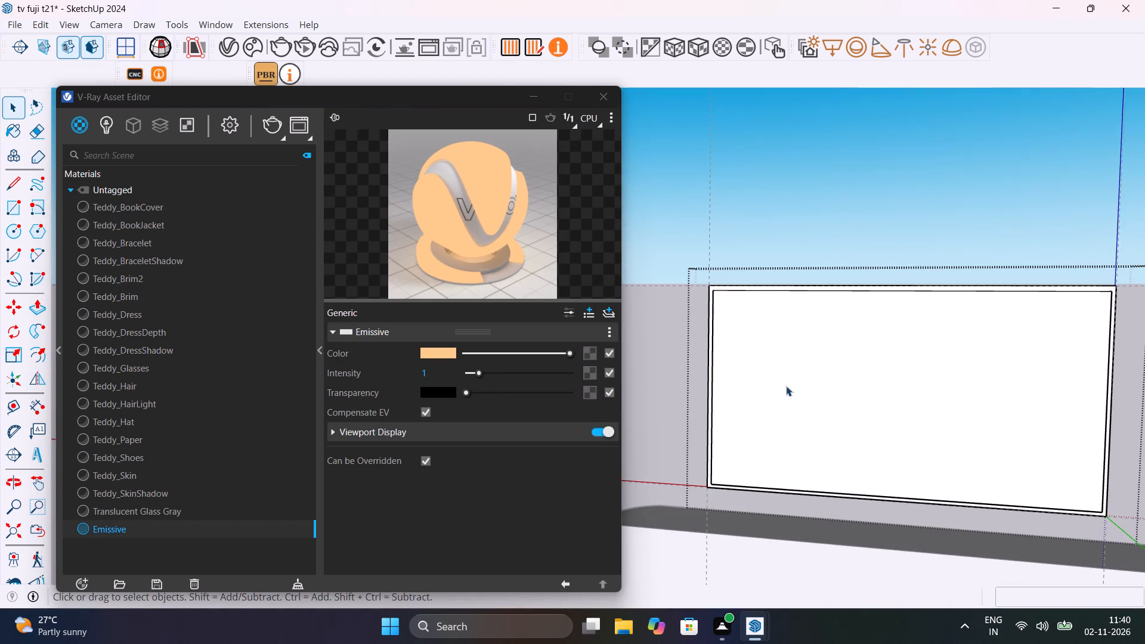
pyautogui.moveTo(917, 405); pyautogui.dragTo(1144, 467, button='middle')
pyautogui.scroll(17, 720, 312)
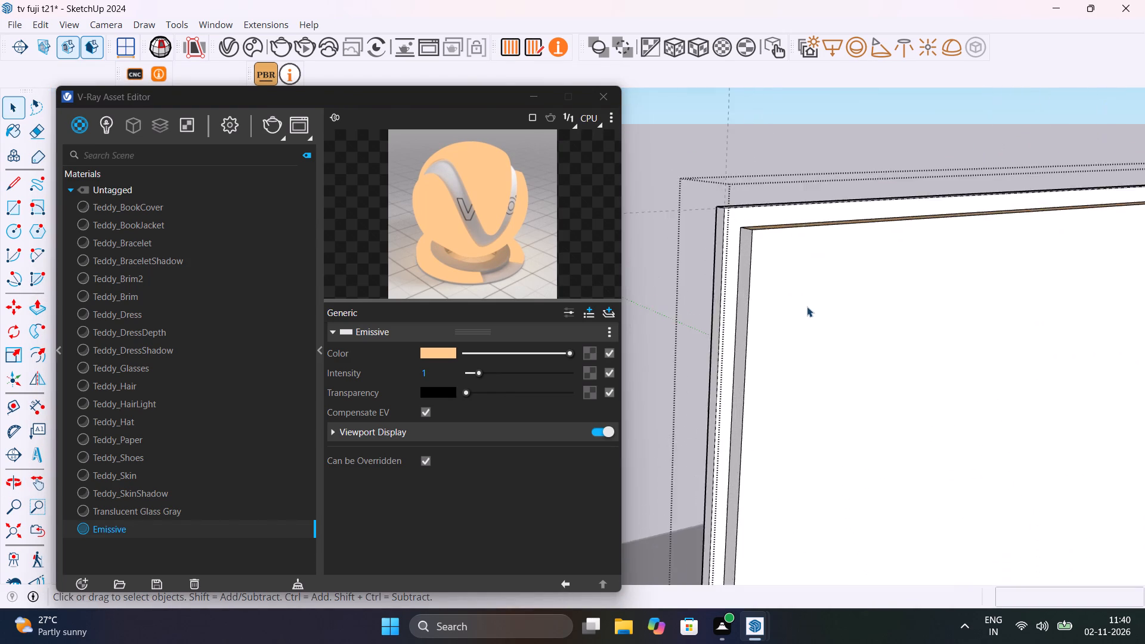
pyautogui.scroll(5, 807, 306)
pyautogui.click(710, 330)
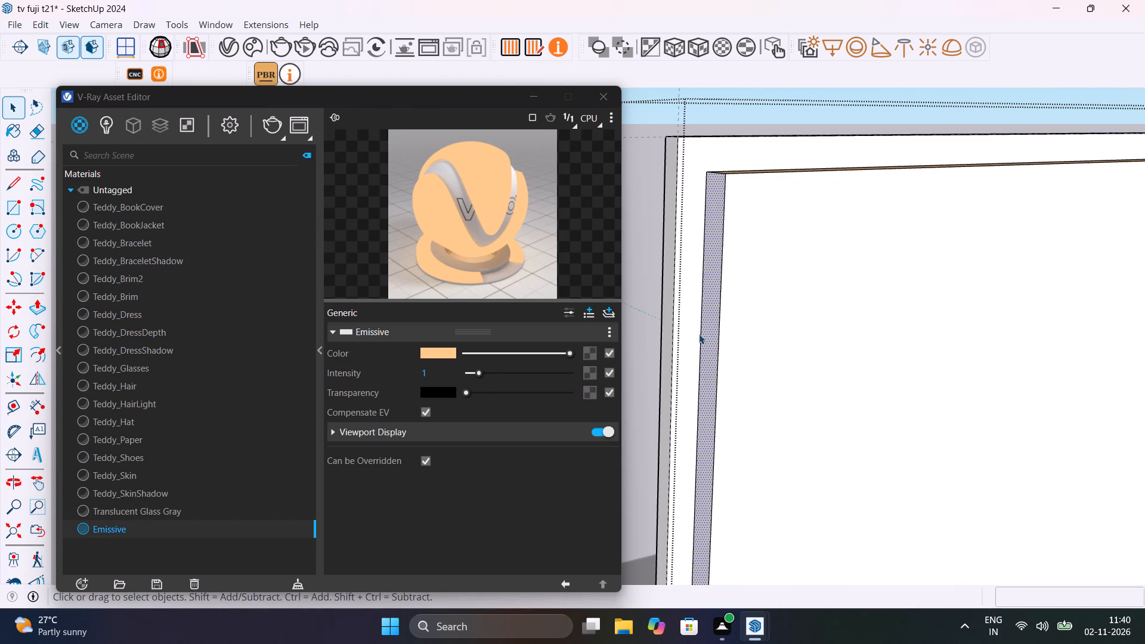
pyautogui.rightClick(227, 531)
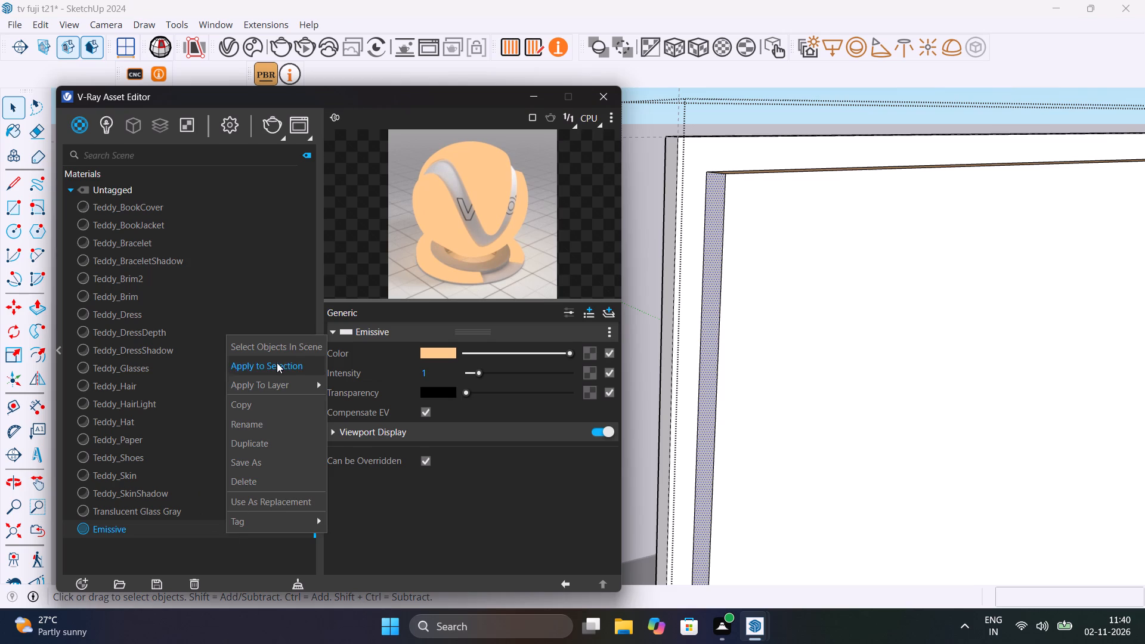
pyautogui.click(277, 362)
# Apply the Emissive material to the raised block's bottom face, then leave the panel's editing mode and close the Asset Editor.
pyautogui.scroll(-14, 500, 335)
pyautogui.scroll(-12, 728, 327)
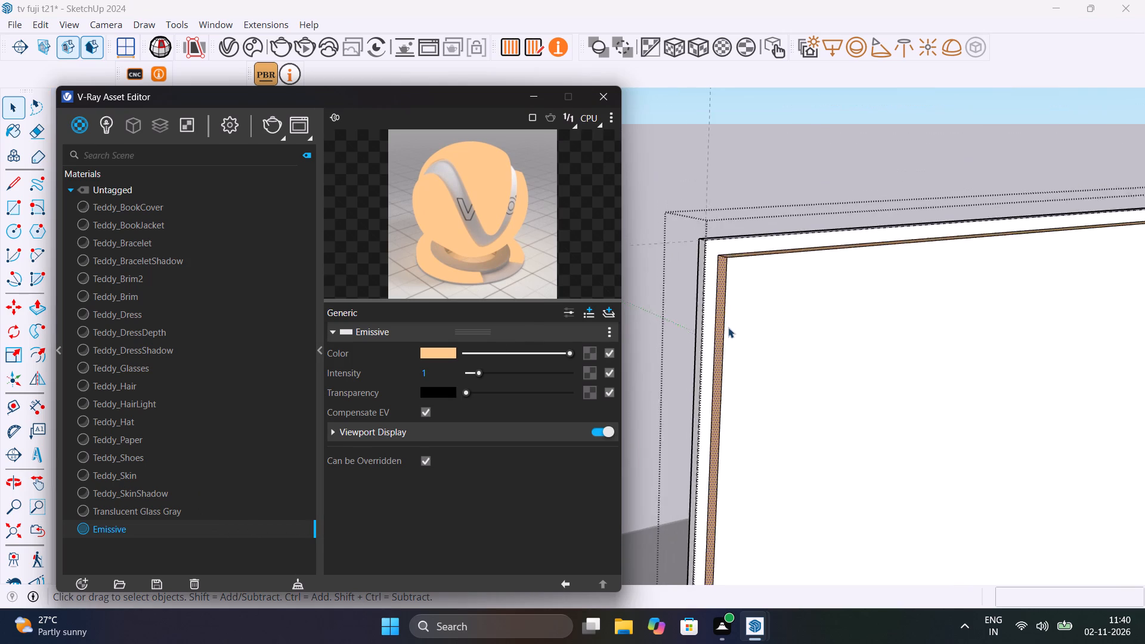
pyautogui.scroll(-3, 728, 327)
pyautogui.moveTo(770, 392); pyautogui.dragTo(744, 157, button='middle')
pyautogui.scroll(11, 685, 425)
pyautogui.moveTo(695, 435); pyautogui.dragTo(859, 305, button='middle')
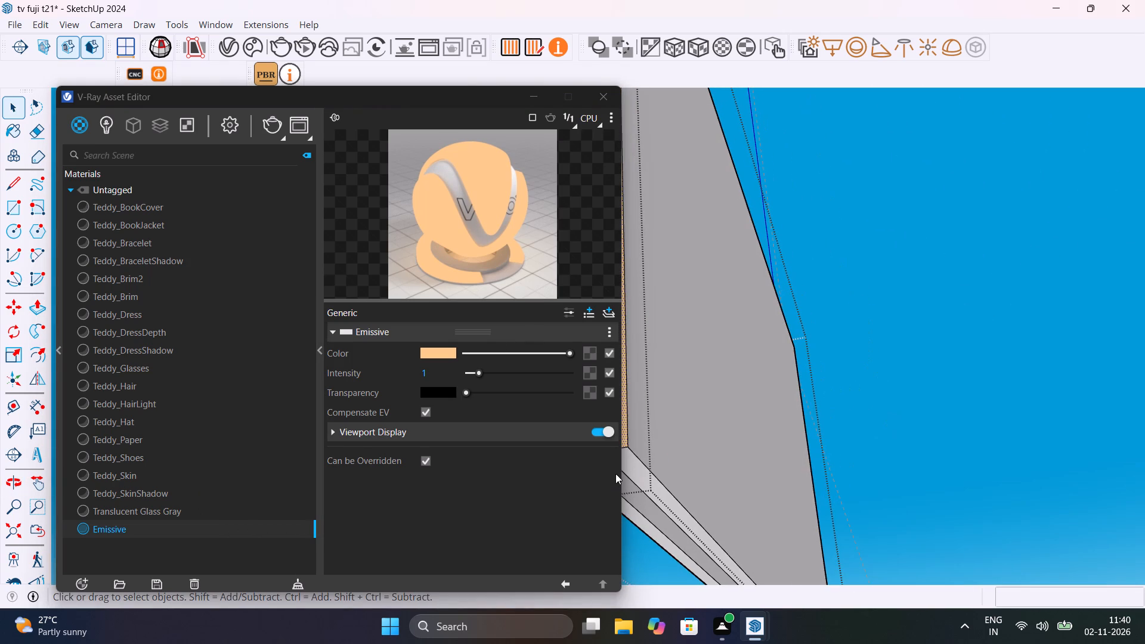
pyautogui.keyDown('shift'); pyautogui.moveTo(643, 462); pyautogui.dragTo(714, 466, button='middle'); pyautogui.keyUp('shift')
pyautogui.scroll(5, 707, 467)
pyautogui.click(707, 467)
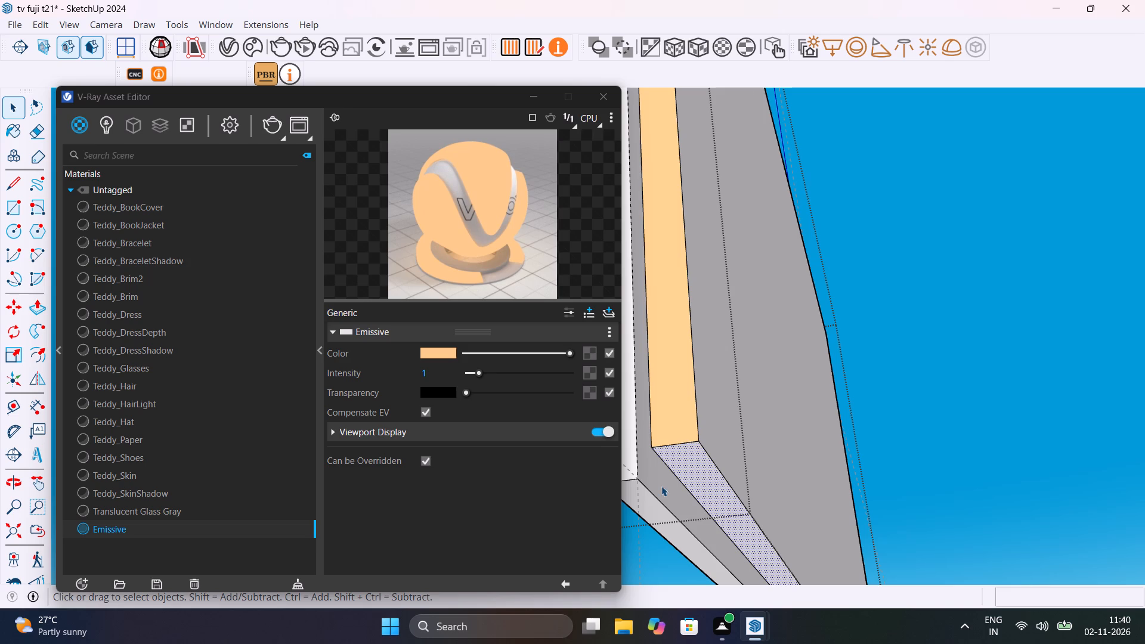
pyautogui.rightClick(208, 532)
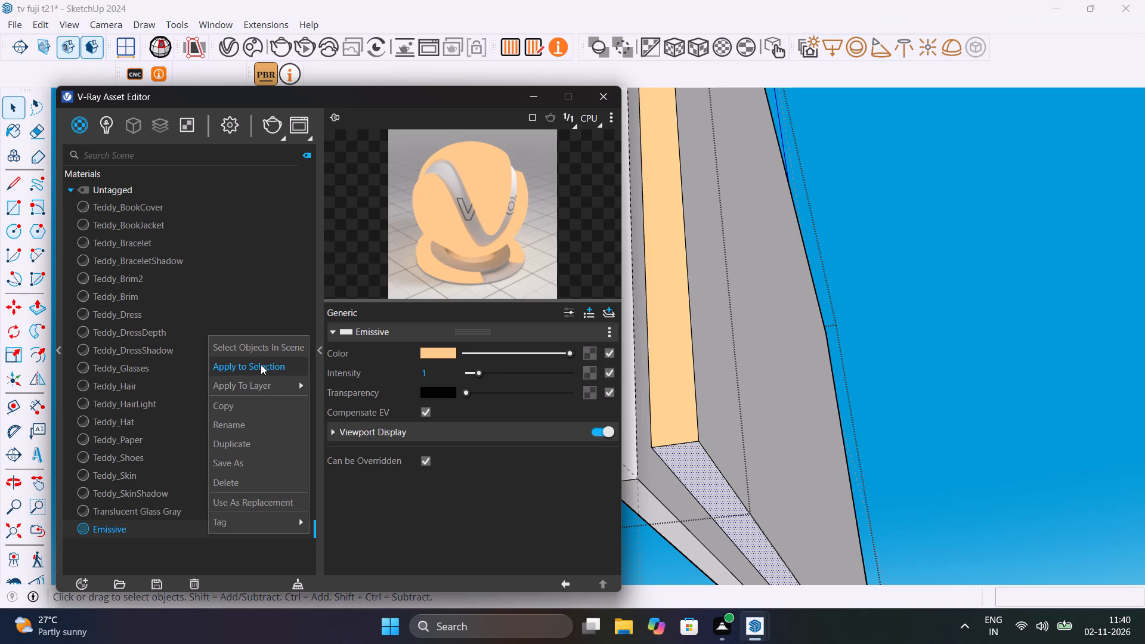
pyautogui.click(261, 364)
pyautogui.scroll(-9, 735, 430)
pyautogui.click(1022, 390)
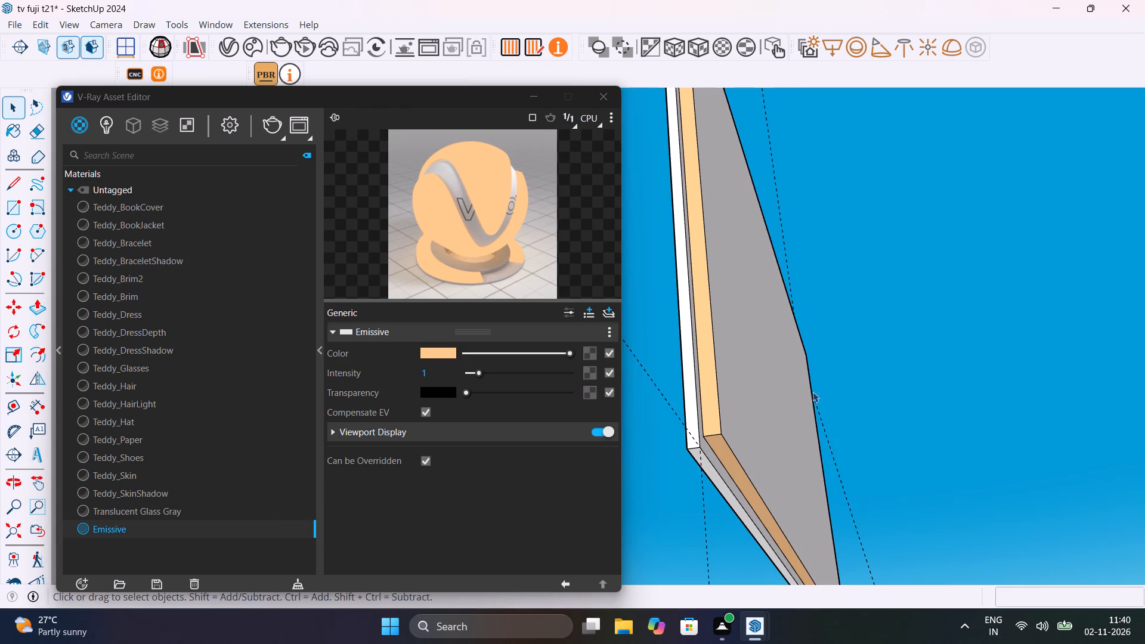
pyautogui.click(605, 103)
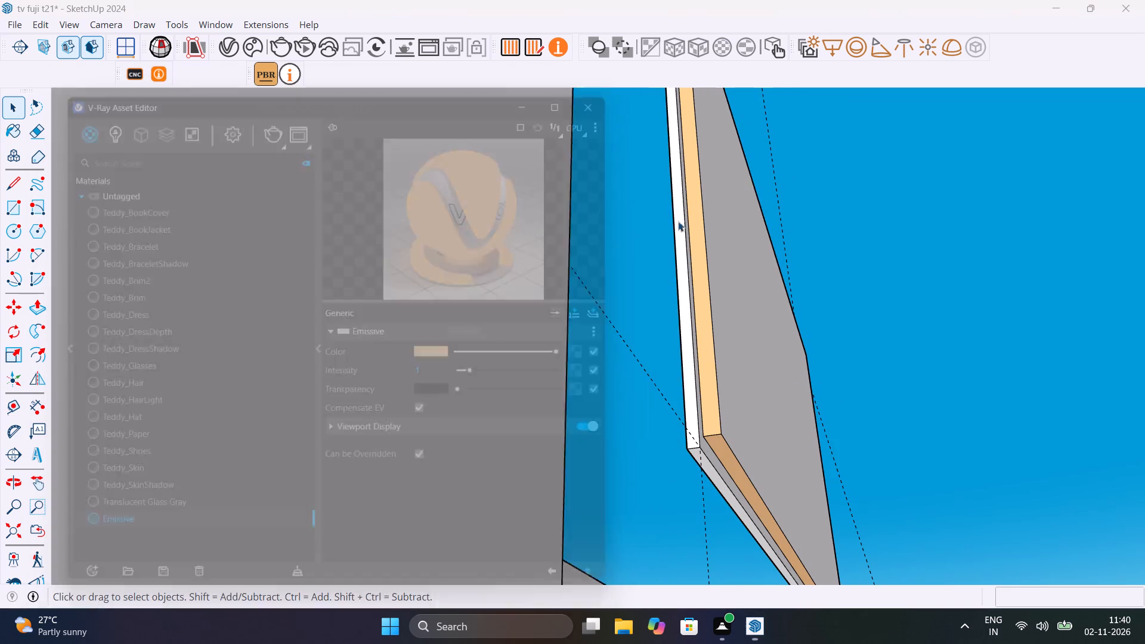
# Save the model.
pyautogui.scroll(-7, 775, 353)
pyautogui.moveTo(764, 363); pyautogui.dragTo(435, 602, button='middle')
pyautogui.scroll(-5, 700, 400)
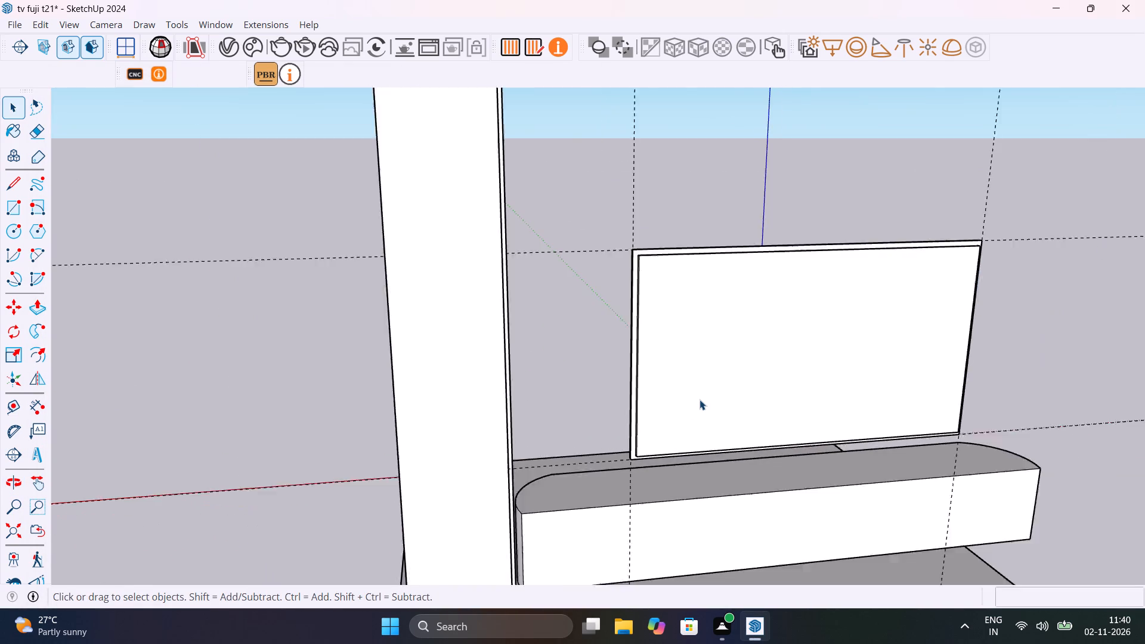
pyautogui.scroll(-6, 700, 400)
pyautogui.moveTo(748, 408); pyautogui.dragTo(215, 423, button='middle')
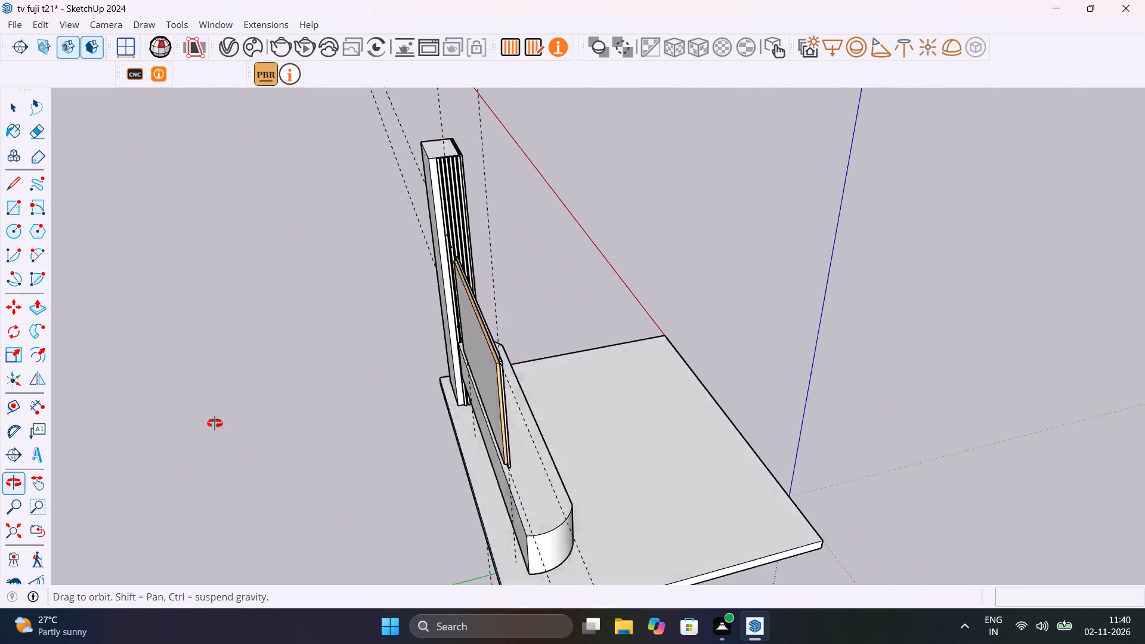
pyautogui.moveTo(215, 423); pyautogui.dragTo(166, 411, button='middle')
pyautogui.hotkey('ctrl', 's')
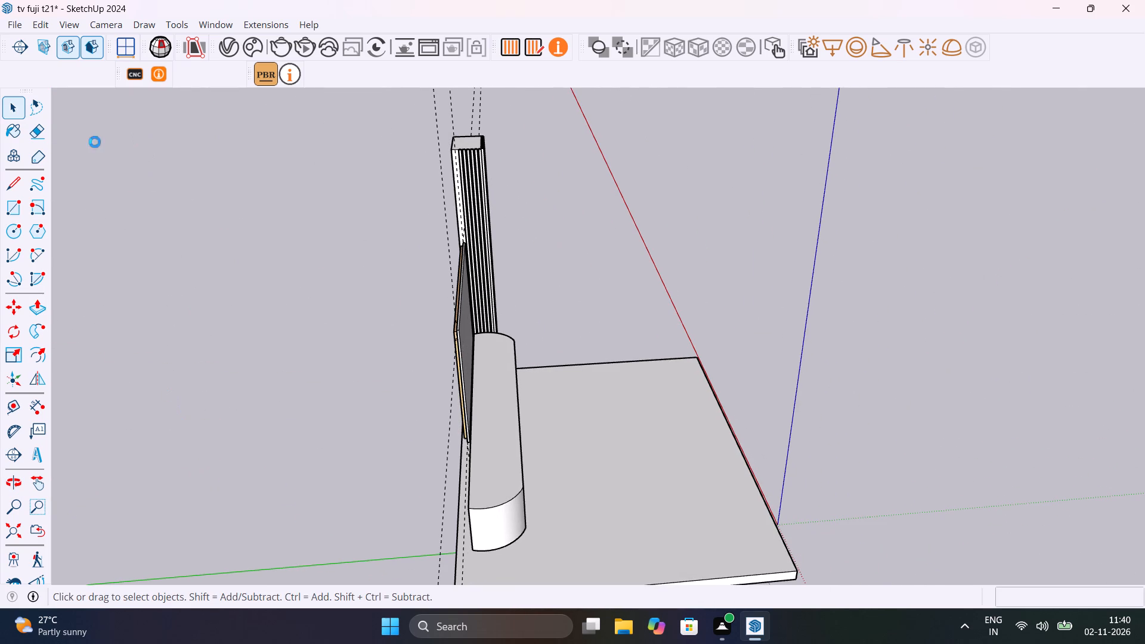
# Unhide all hidden objects in the model.
pyautogui.click(42, 24)
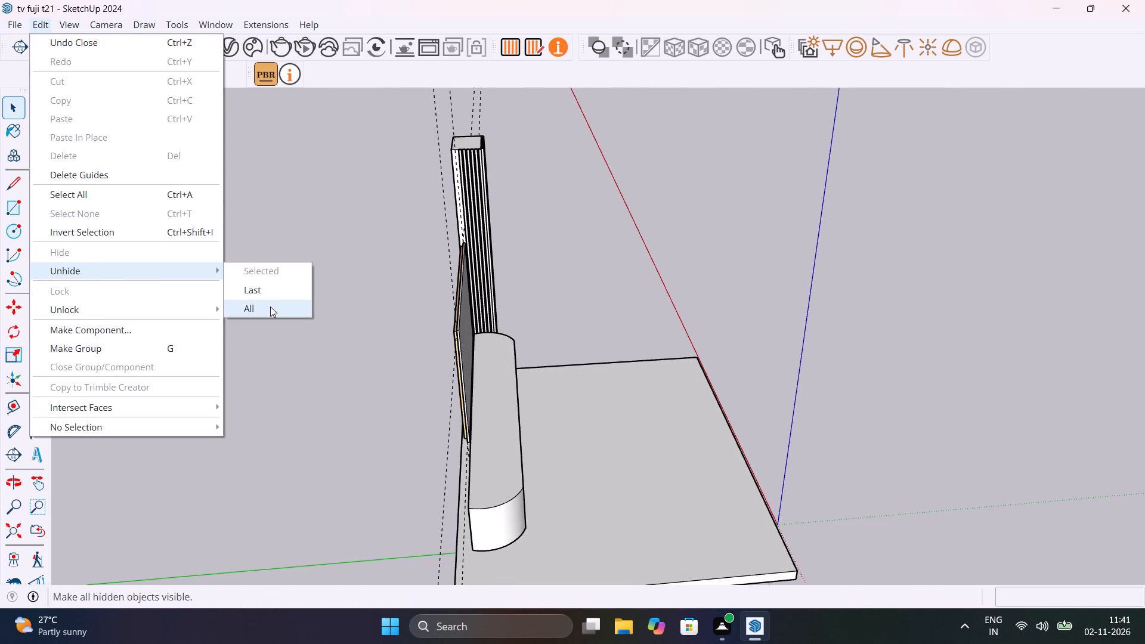
pyautogui.click(270, 306)
# Hide the group of open box shelves on both sides of the TV panel.
pyautogui.scroll(4, 472, 367)
pyautogui.moveTo(454, 358); pyautogui.dragTo(341, 342, button='middle')
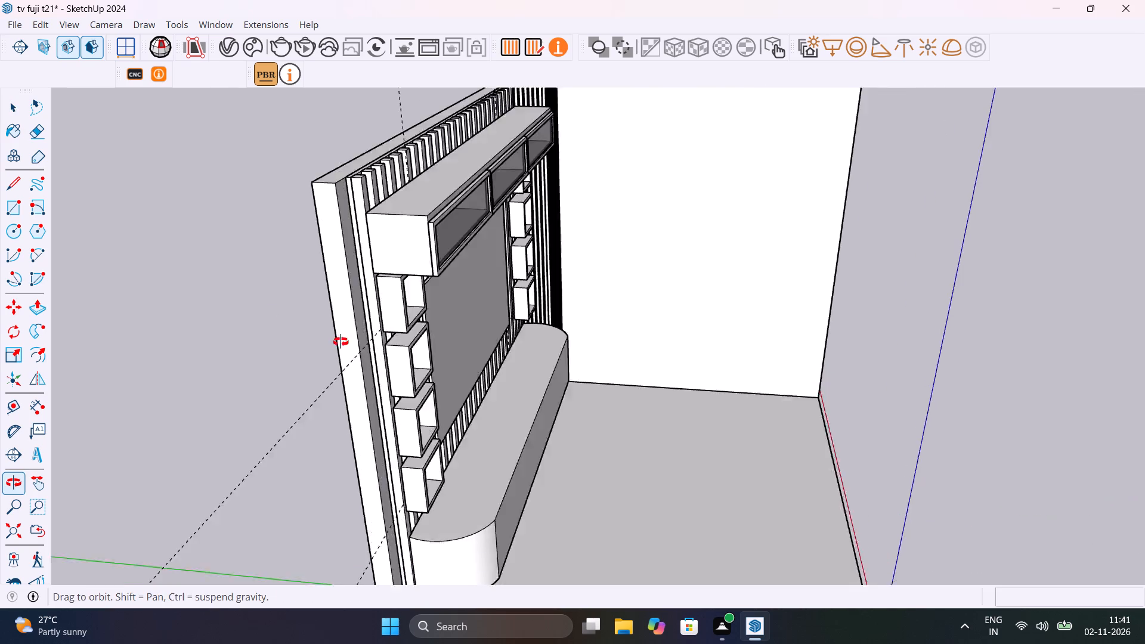
pyautogui.moveTo(341, 342); pyautogui.dragTo(174, 349, button='middle')
pyautogui.scroll(16, 394, 270)
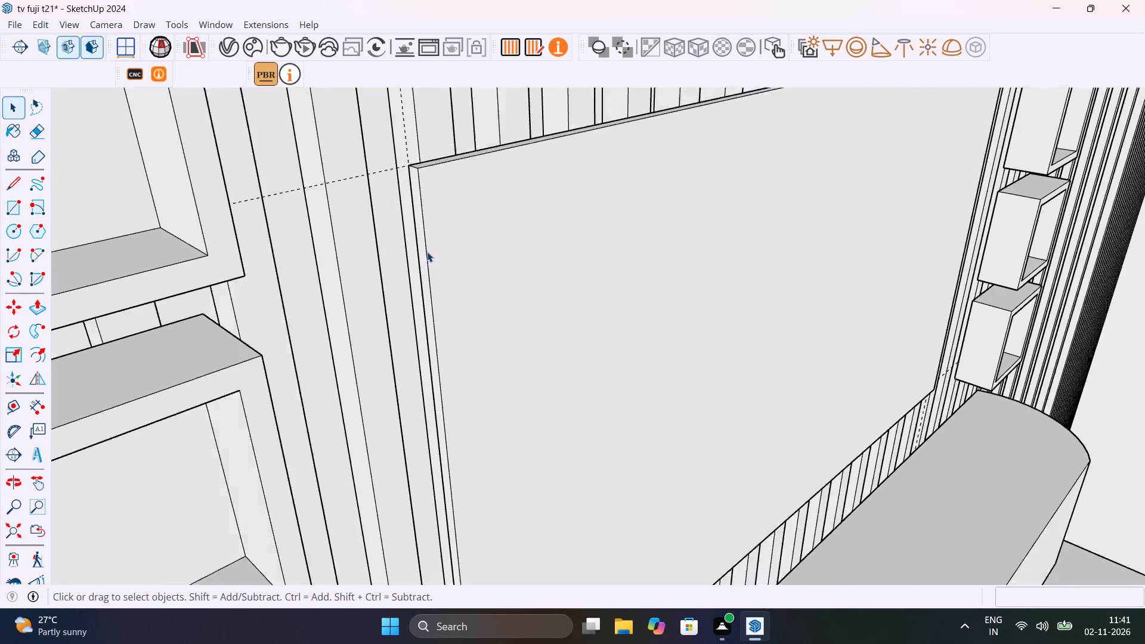
pyautogui.scroll(2, 427, 252)
pyautogui.moveTo(423, 254); pyautogui.dragTo(539, 256, button='middle')
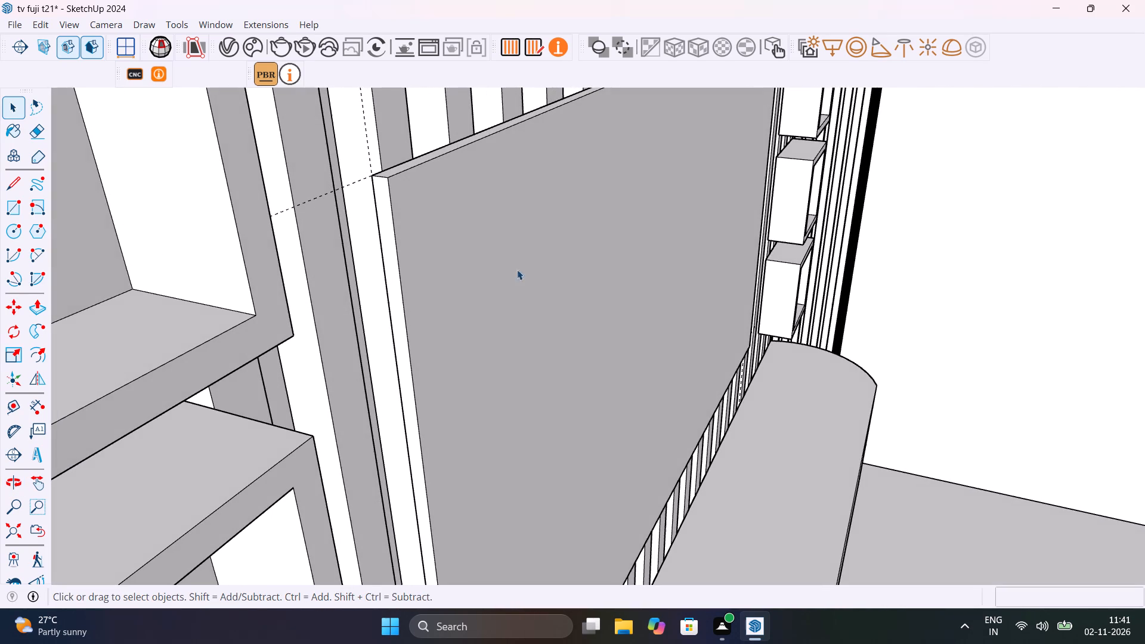
pyautogui.click(247, 334)
pyautogui.rightClick(247, 334)
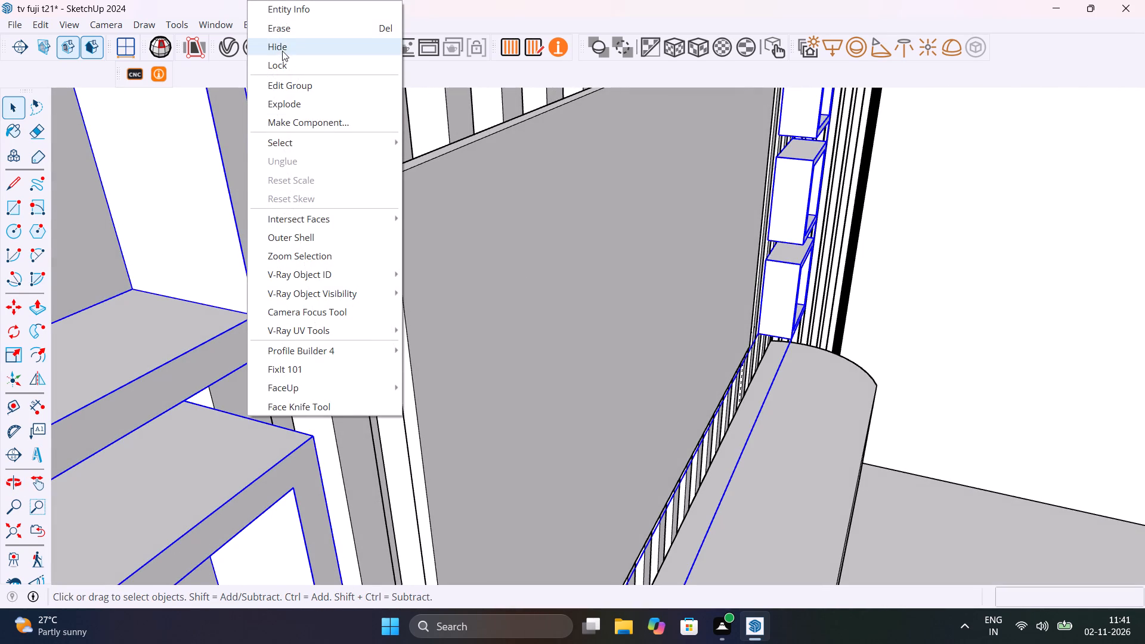
pyautogui.click(282, 49)
# Move the TV panel about 1 5/16" along the green axis, away from the slatted wall.
pyautogui.moveTo(308, 259); pyautogui.dragTo(460, 261, button='middle')
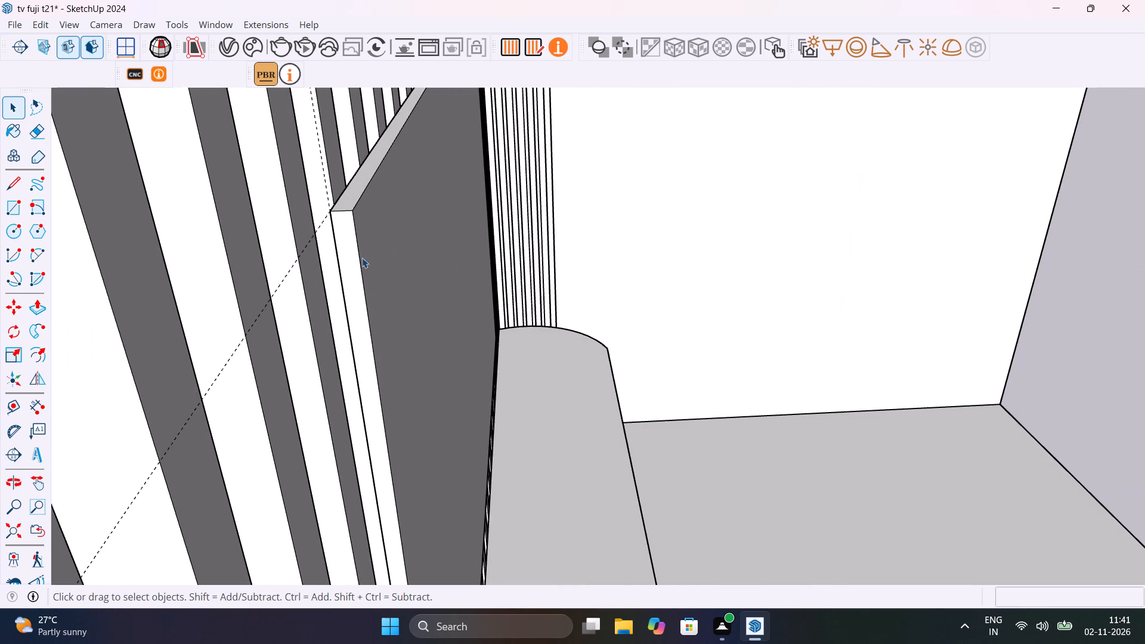
pyautogui.click(348, 264)
pyautogui.scroll(5, 348, 264)
pyautogui.press('m')
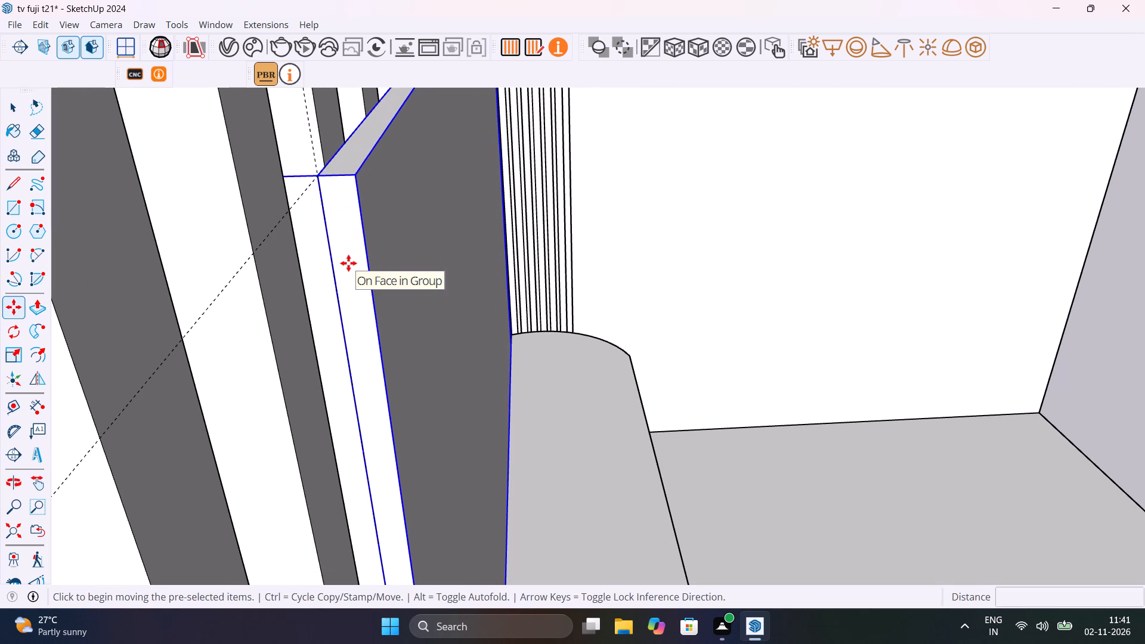
pyautogui.click(357, 174)
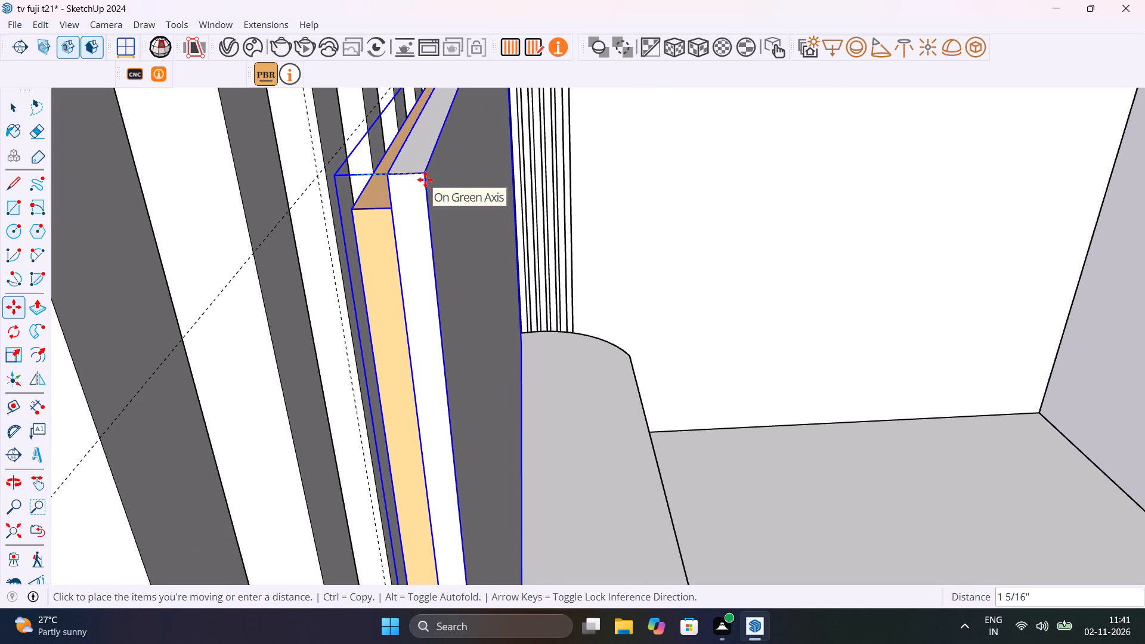
pyautogui.click(425, 179)
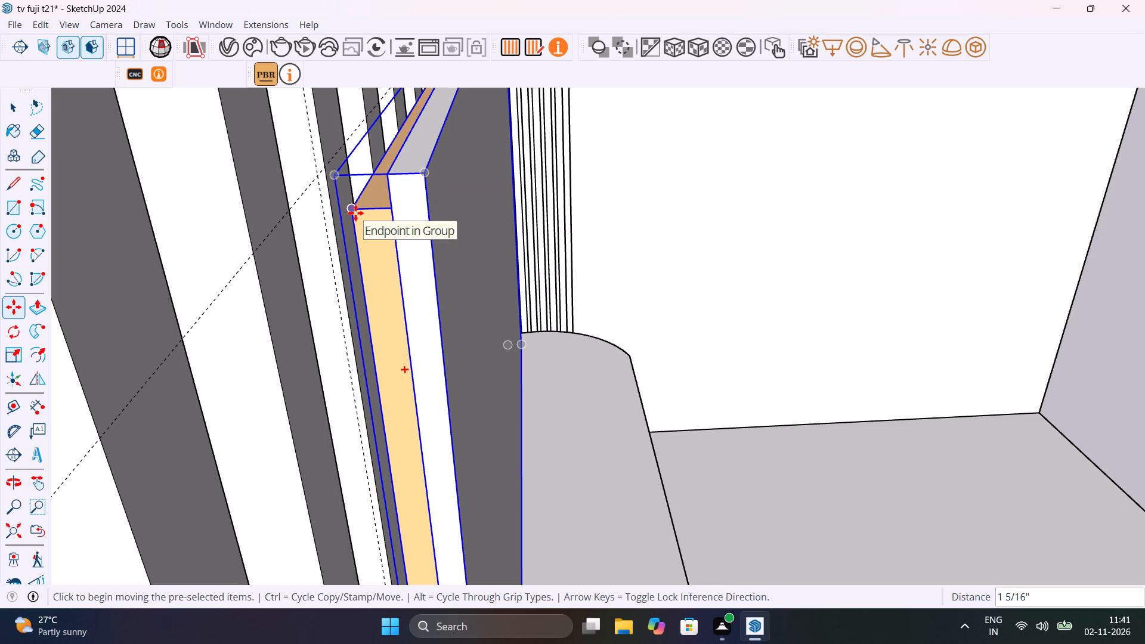
# Move the TV panel back about 5/16" along the green axis, bringing its rear block against the slats' front faces, and deselect it.
pyautogui.click(355, 213)
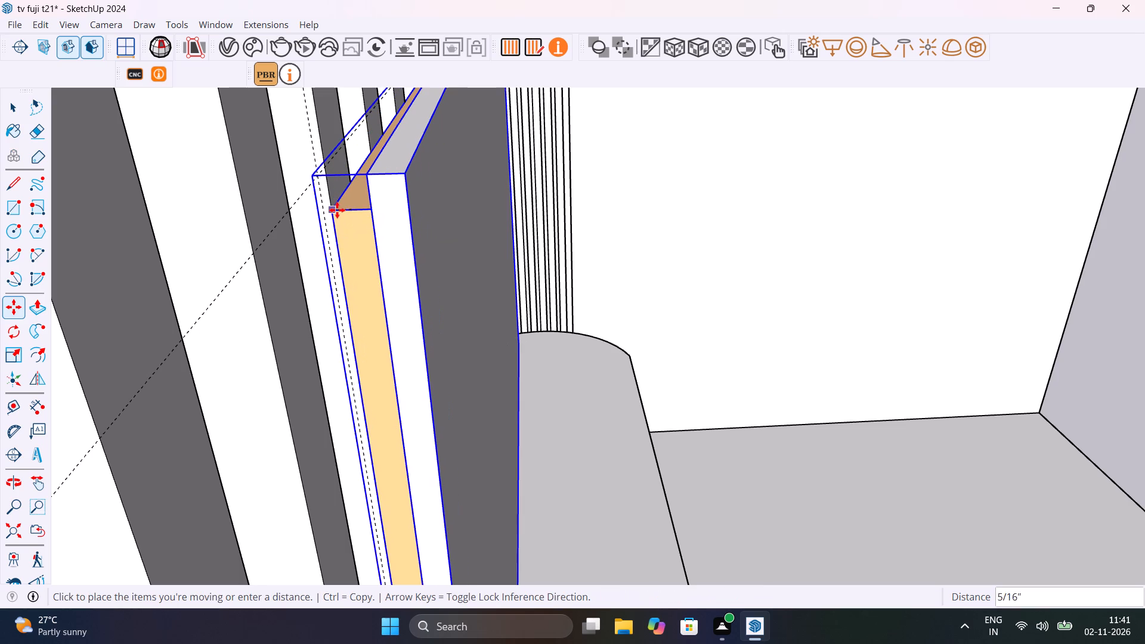
pyautogui.press('Left')
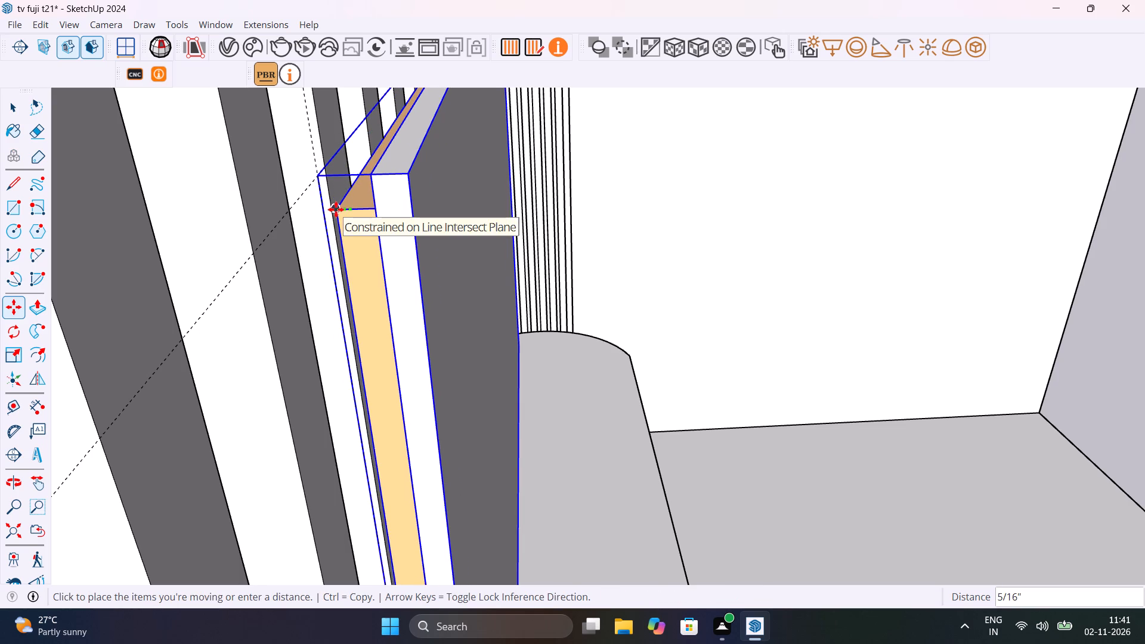
pyautogui.scroll(16, 327, 210)
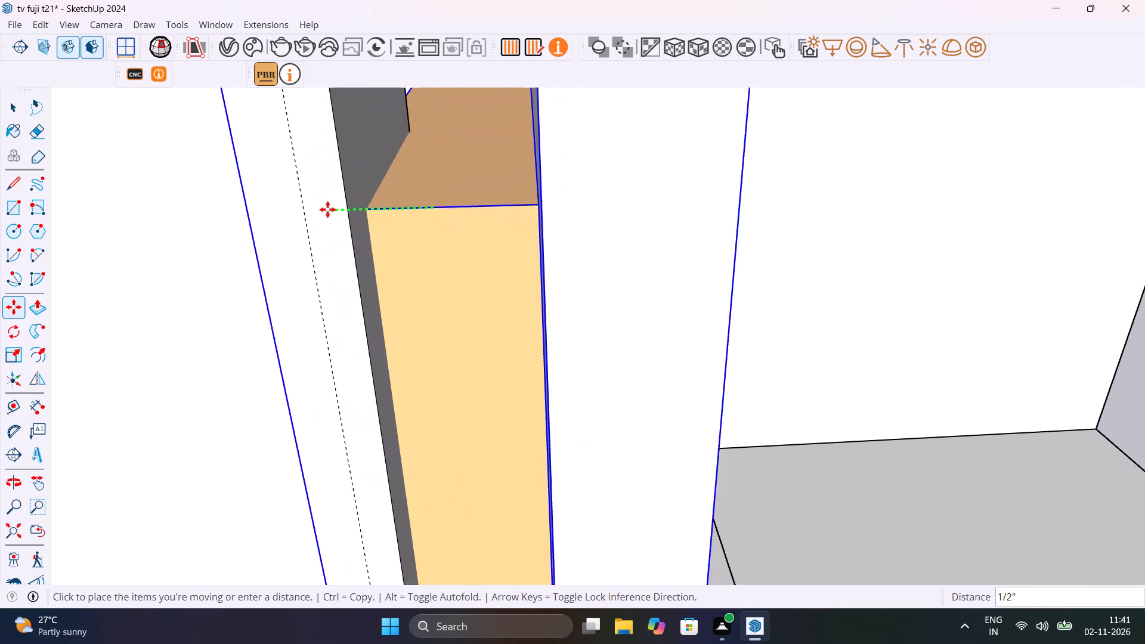
pyautogui.click(363, 212)
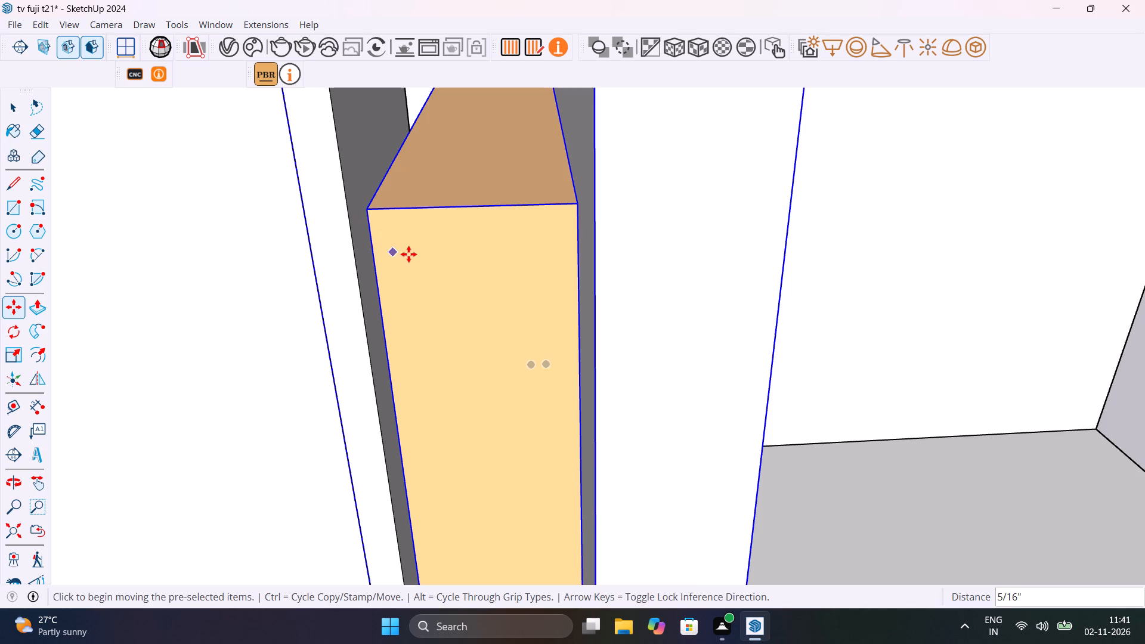
pyautogui.scroll(-15, 409, 253)
pyautogui.press('space')
pyautogui.scroll(-17, 428, 247)
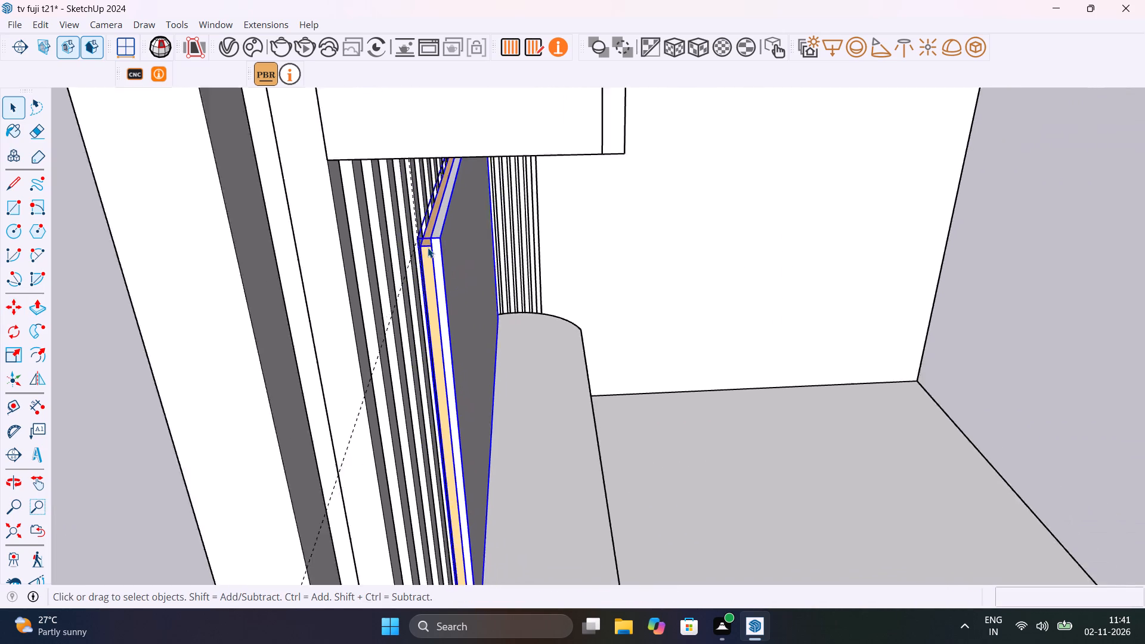
pyautogui.scroll(-8, 428, 247)
pyautogui.click(276, 289)
pyautogui.moveTo(457, 303); pyautogui.dragTo(234, 277, button='middle')
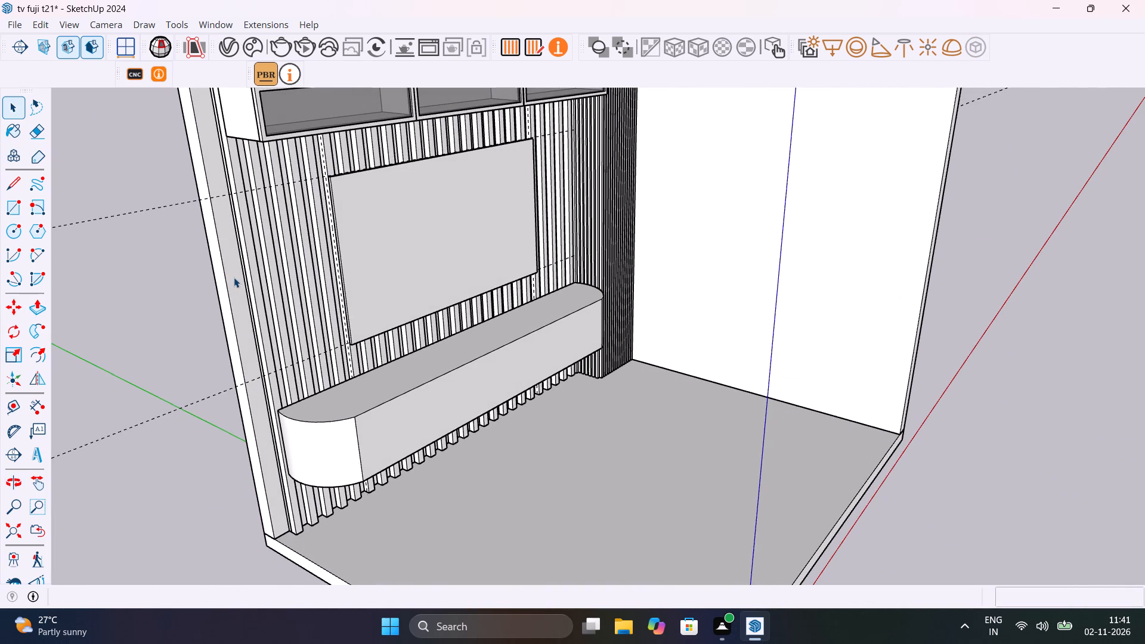
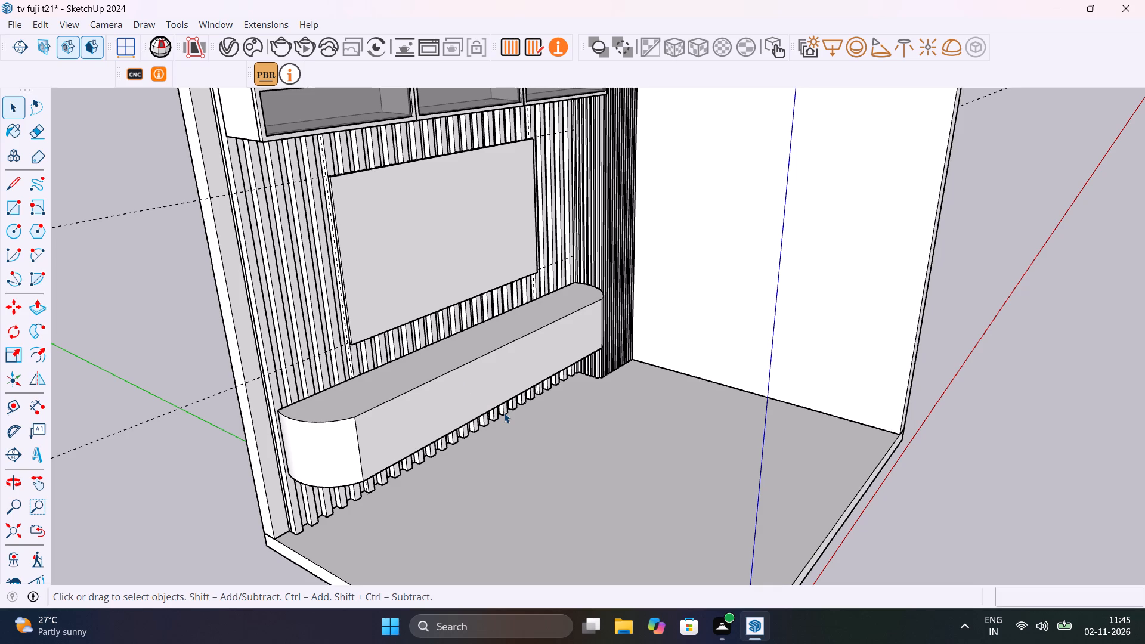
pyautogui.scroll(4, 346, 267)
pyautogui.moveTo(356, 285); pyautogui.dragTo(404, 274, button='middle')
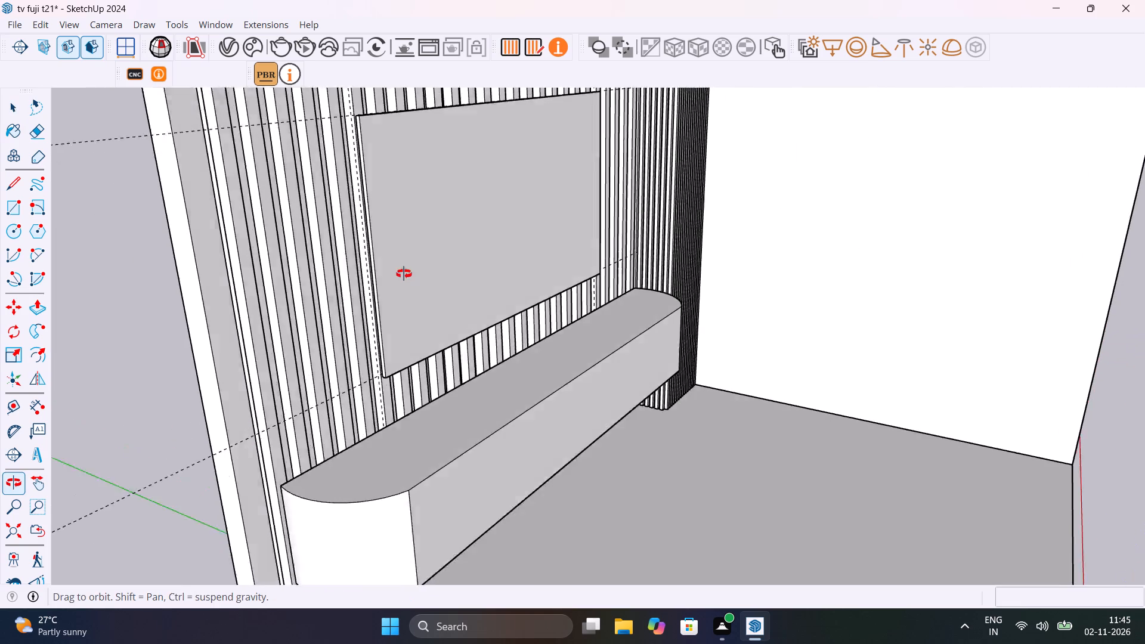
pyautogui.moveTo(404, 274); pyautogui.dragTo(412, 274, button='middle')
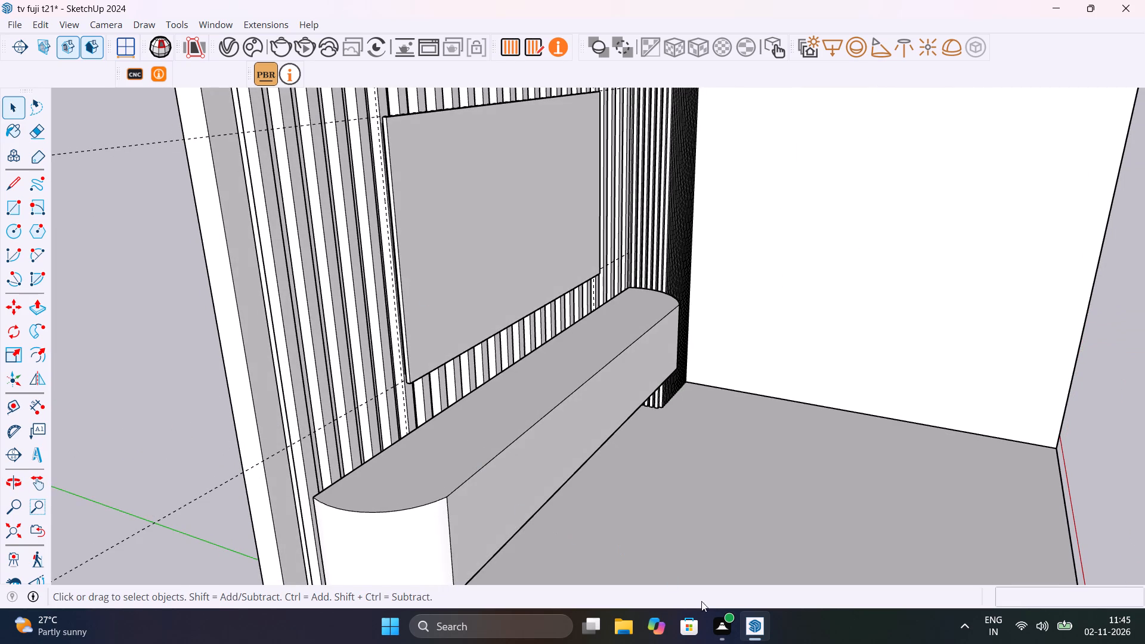
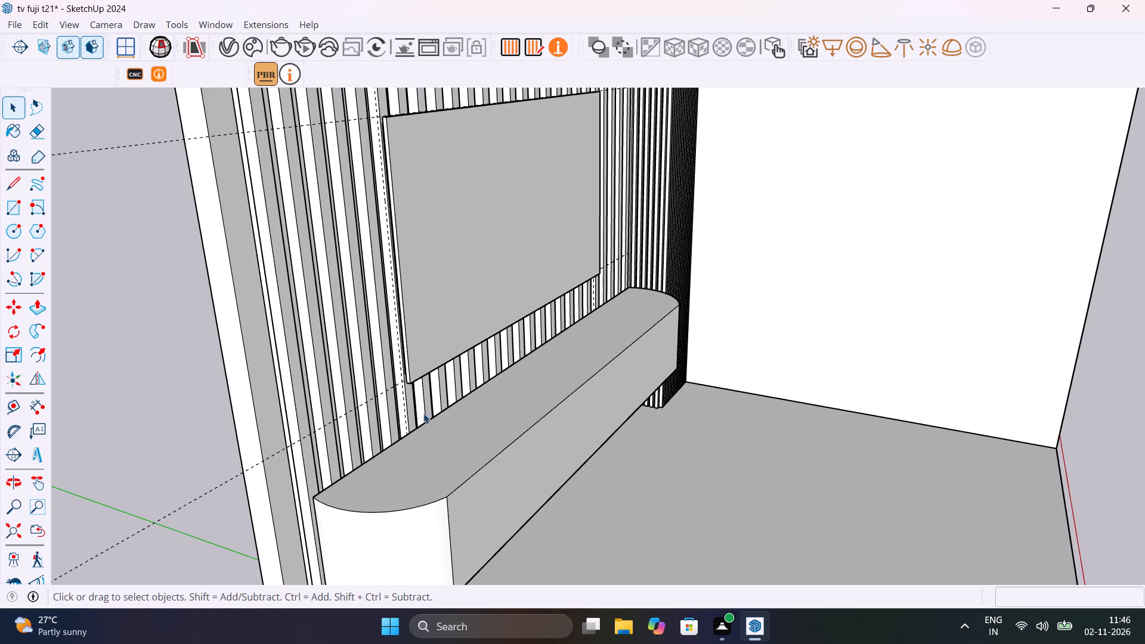
# Examine the TV panel's raised rear block and coloured edges against the slats, close up from the side and from the front.
pyautogui.scroll(5, 408, 249)
pyautogui.moveTo(407, 273); pyautogui.dragTo(448, 326, button='middle')
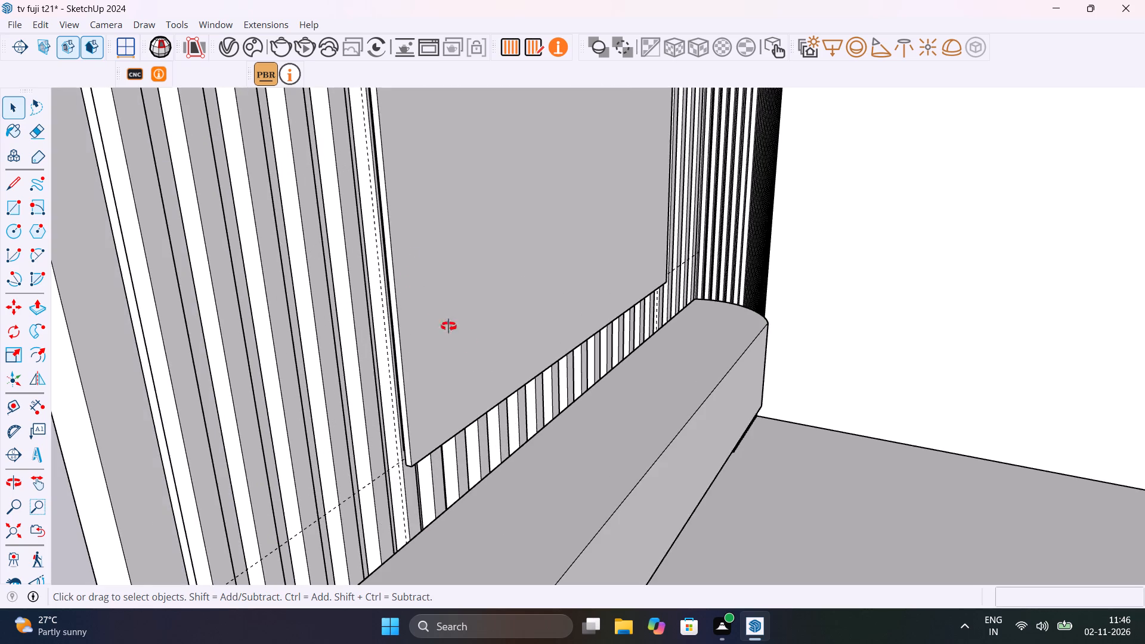
pyautogui.moveTo(448, 326); pyautogui.dragTo(535, 349, button='middle')
pyautogui.scroll(9, 545, 168)
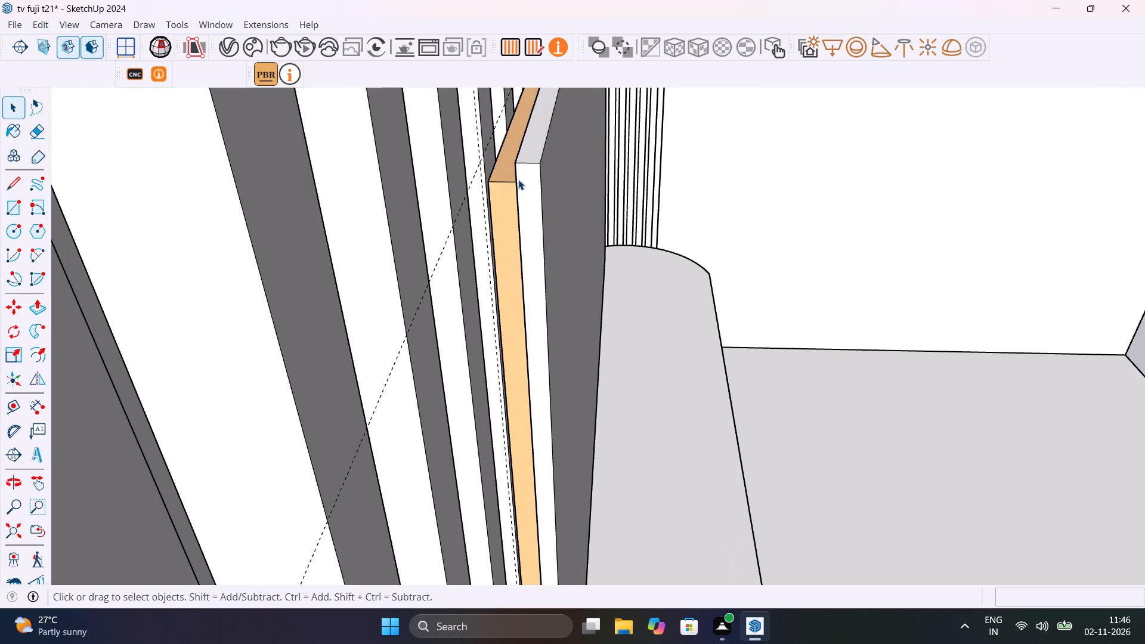
pyautogui.scroll(9, 506, 177)
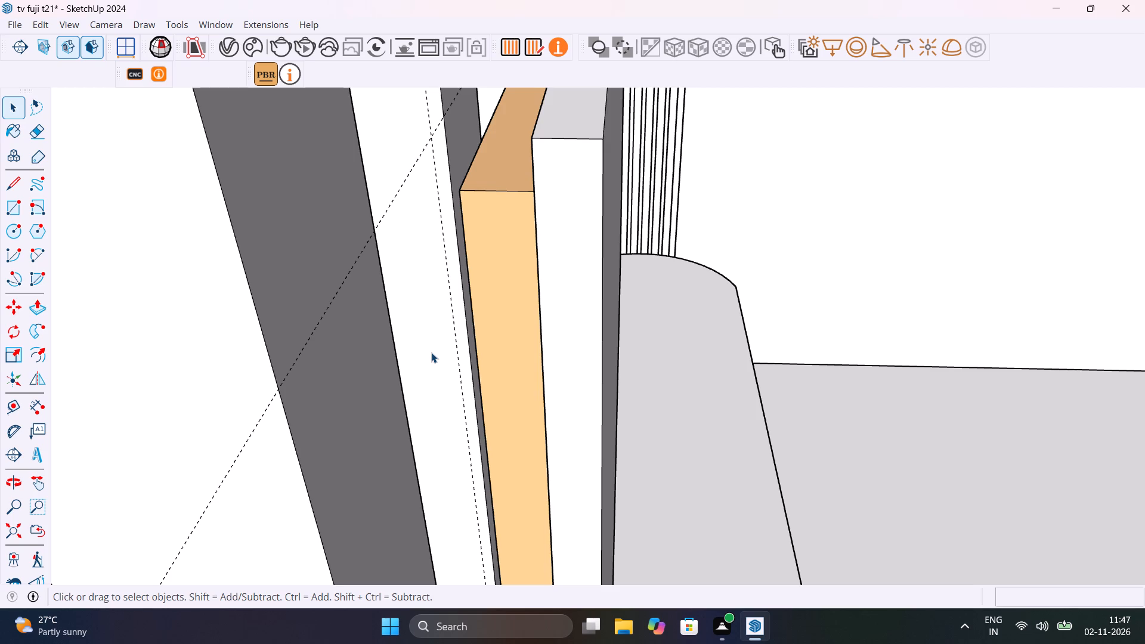
pyautogui.scroll(2, 500, 292)
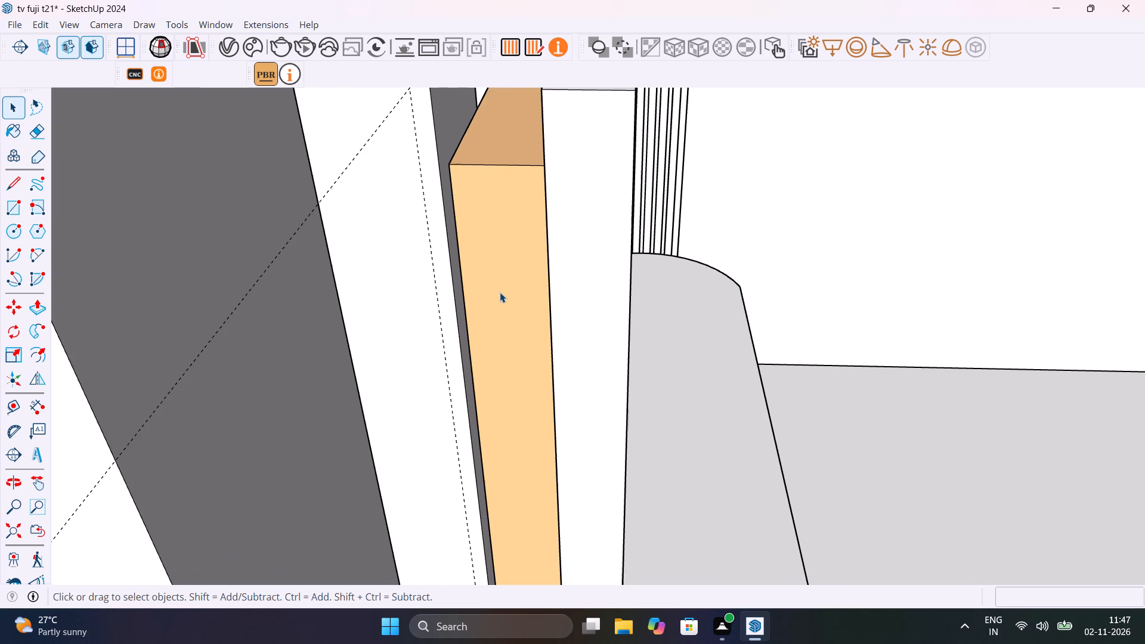
pyautogui.scroll(1, 502, 298)
pyautogui.scroll(-3, 502, 298)
pyautogui.moveTo(539, 290); pyautogui.dragTo(586, 209, button='middle')
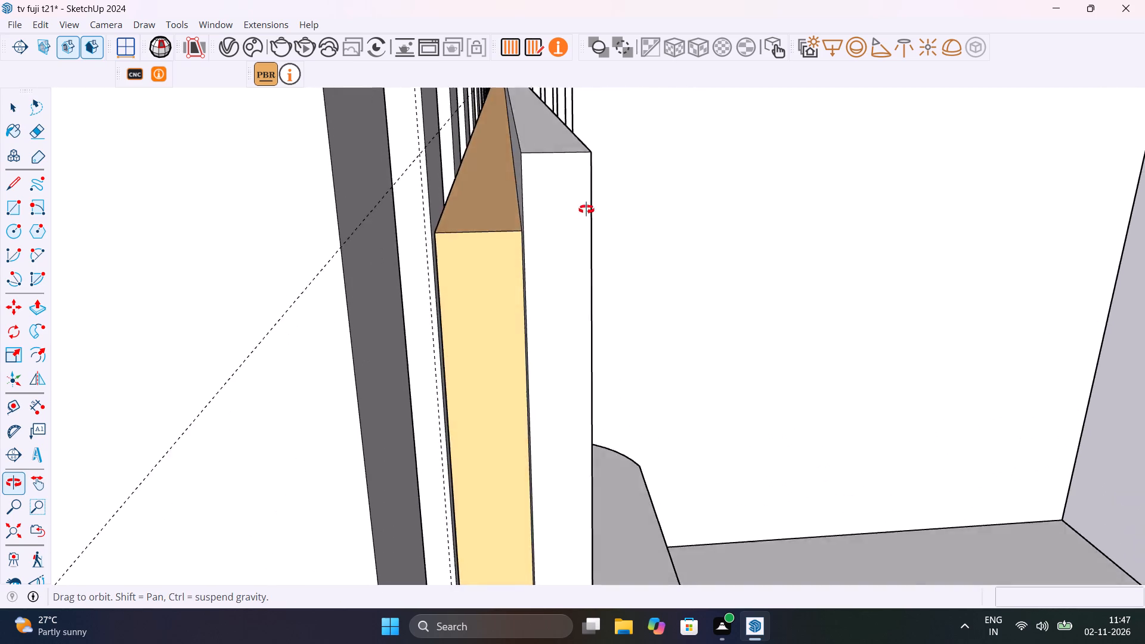
pyautogui.moveTo(586, 209); pyautogui.dragTo(535, 275, button='middle')
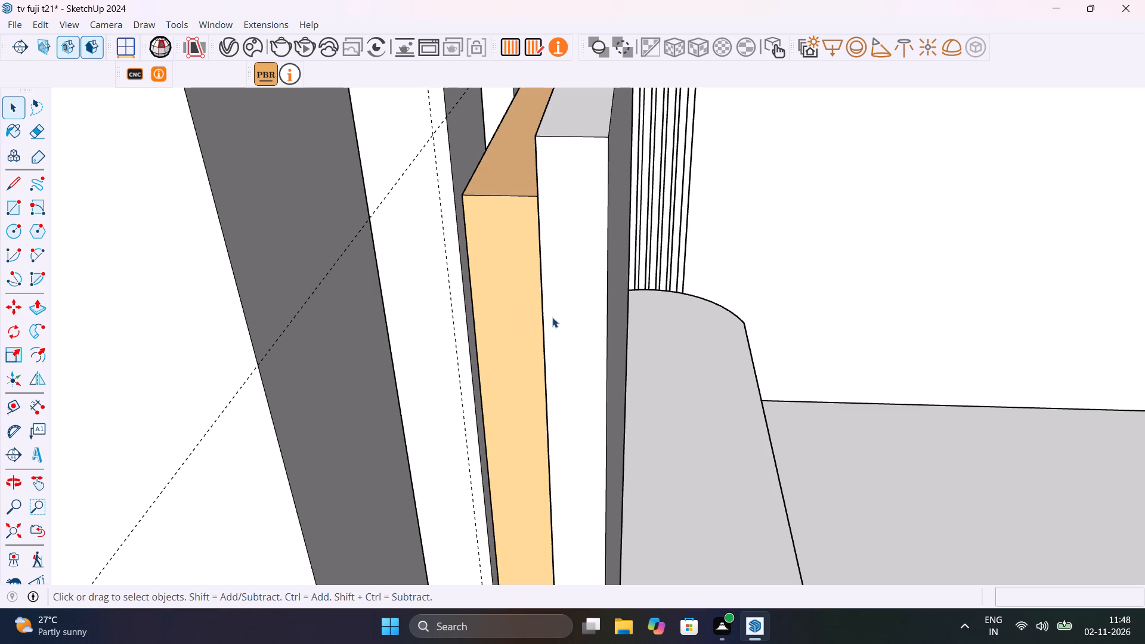
pyautogui.keyDown('shift'); pyautogui.moveTo(553, 317); pyautogui.dragTo(531, 380, button='middle'); pyautogui.keyUp('shift')
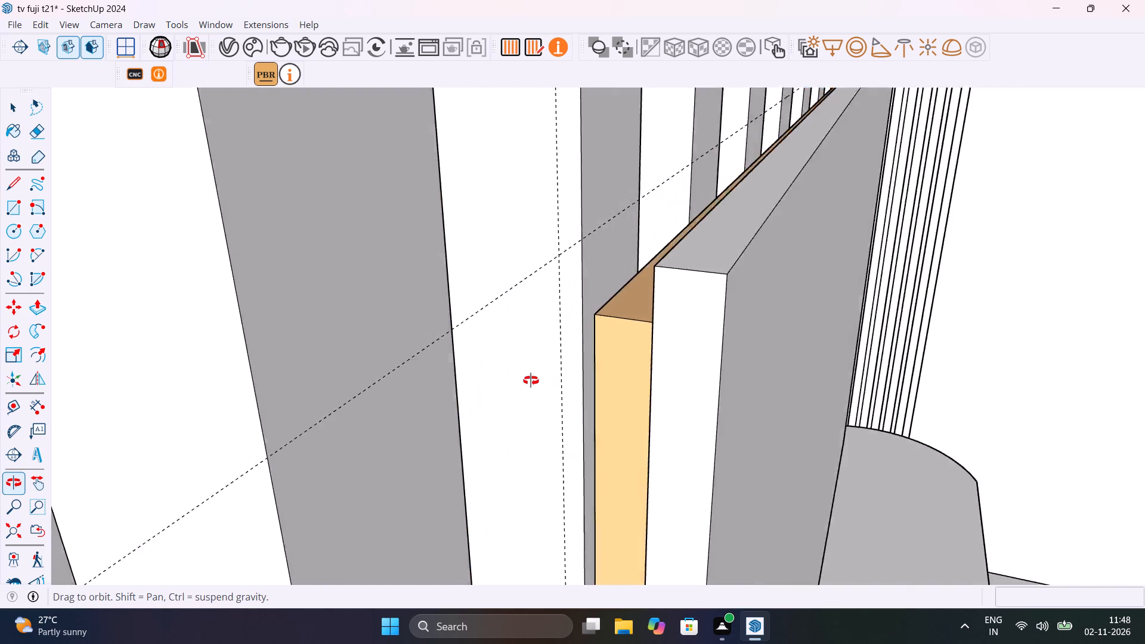
pyautogui.keyDown('shift'); pyautogui.moveTo(531, 380); pyautogui.dragTo(482, 420, button='middle'); pyautogui.keyUp('shift')
pyautogui.scroll(-6, 613, 364)
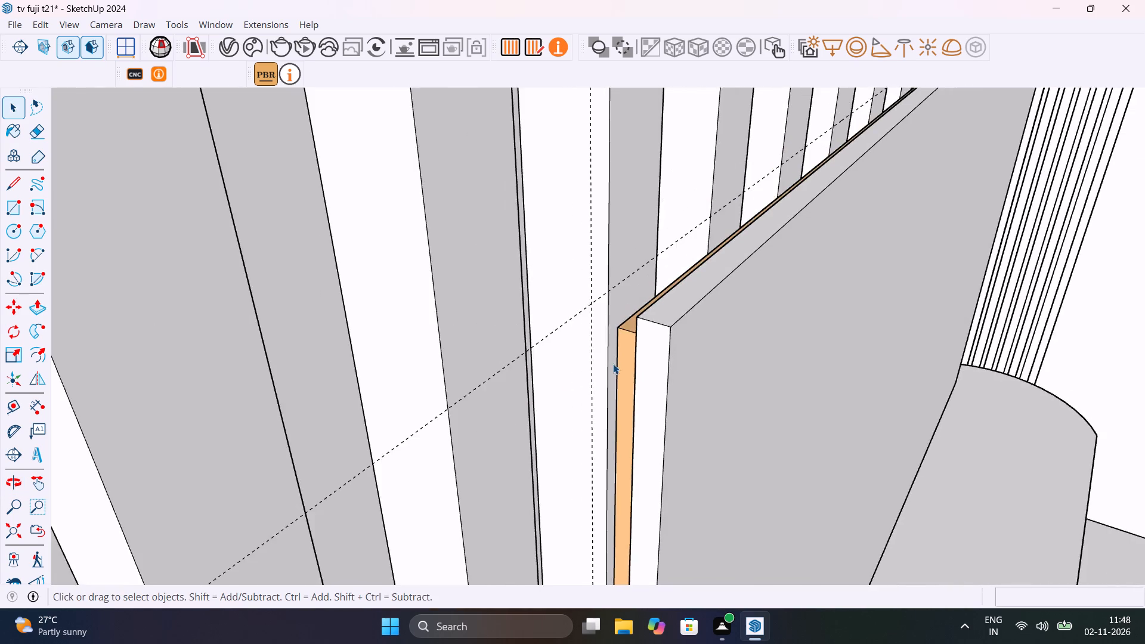
pyautogui.scroll(-3, 613, 364)
pyautogui.moveTo(618, 376); pyautogui.dragTo(691, 256, button='middle')
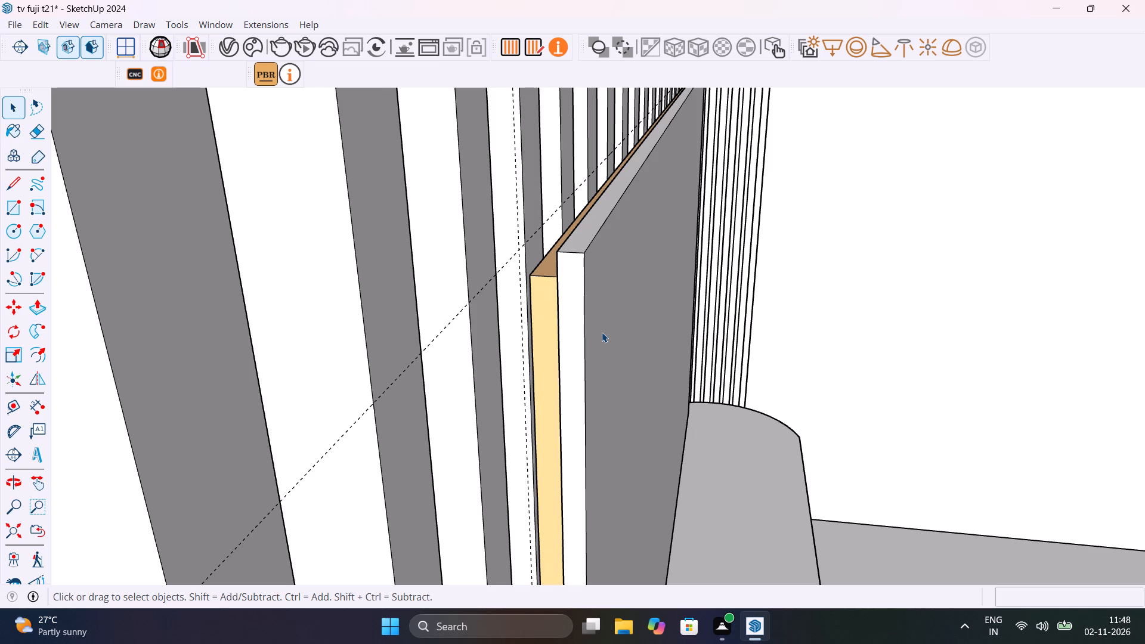
pyautogui.scroll(-8, 791, 348)
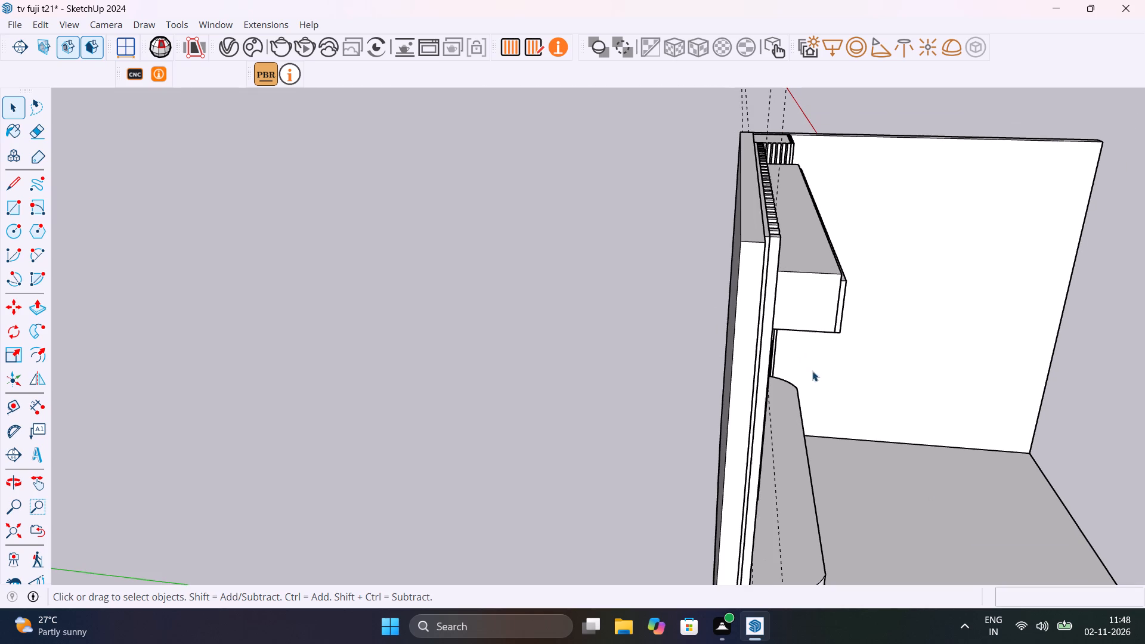
pyautogui.keyDown('shift'); pyautogui.moveTo(834, 389); pyautogui.dragTo(391, 399, button='middle'); pyautogui.keyUp('shift')
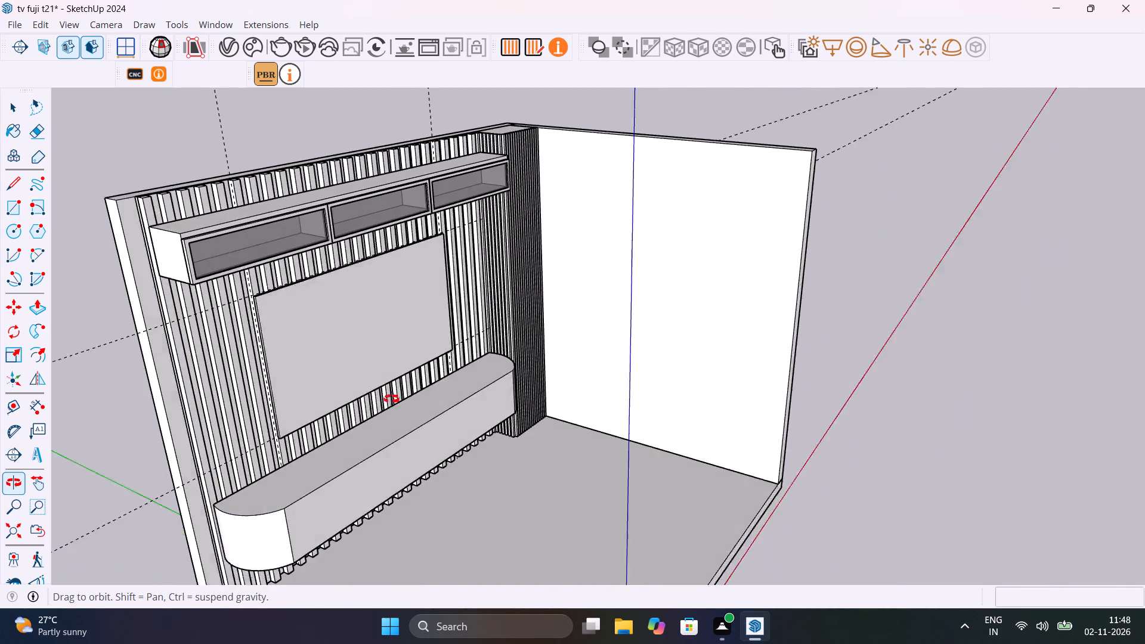
pyautogui.keyDown('shift'); pyautogui.moveTo(391, 399); pyautogui.dragTo(383, 400, button='middle'); pyautogui.keyUp('shift')
pyautogui.scroll(5, 255, 302)
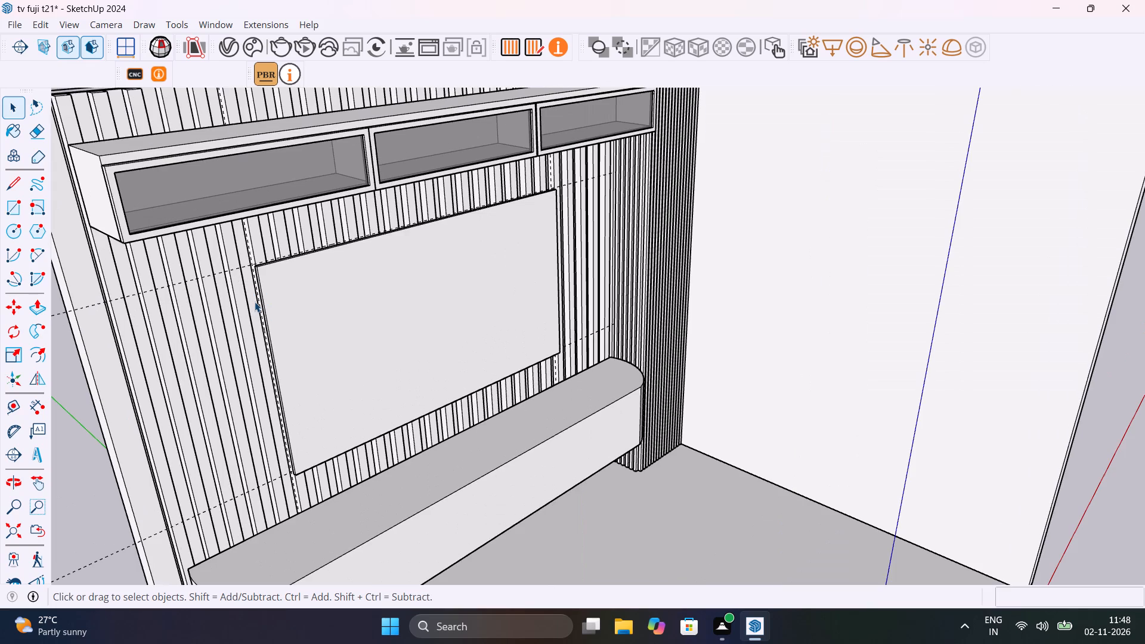
# Save the model.
pyautogui.hotkey('ctrl', 's')
# Unhide all hidden objects in the model.
pyautogui.click(44, 24)
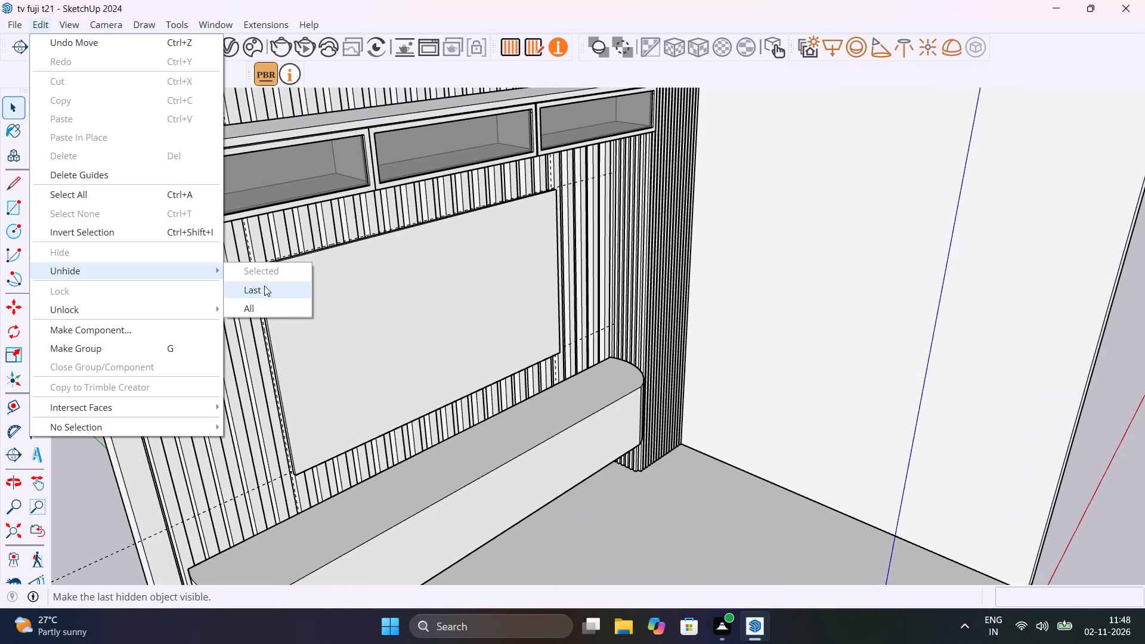
pyautogui.click(271, 305)
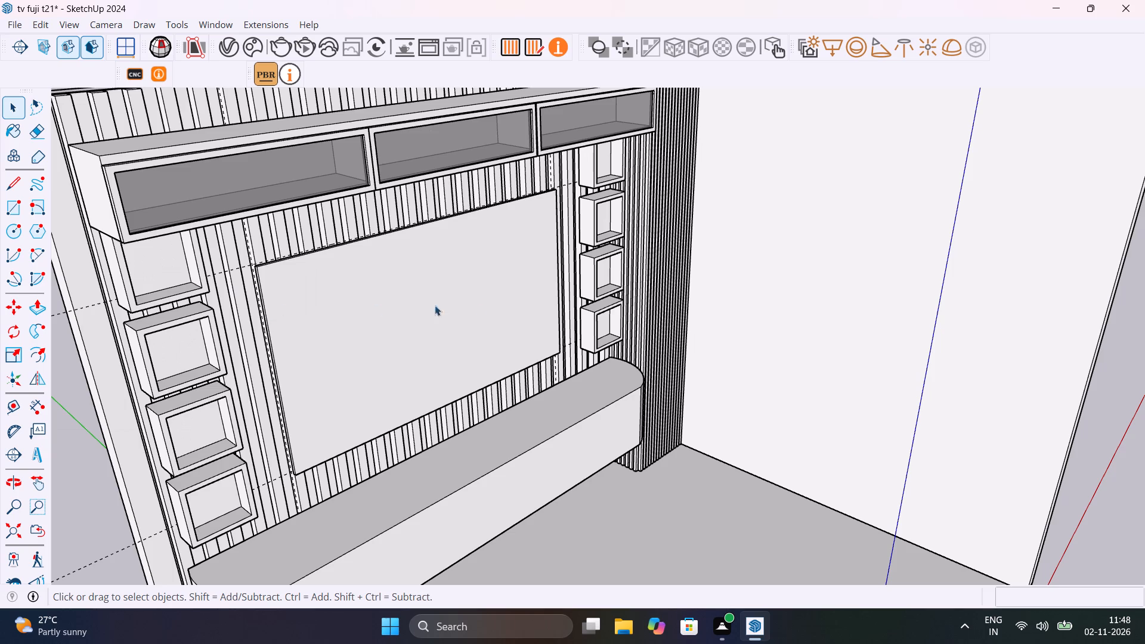
# Place a guide on the floor 1' in front of the slatted corner column's base, parallel to its slatted front.
pyautogui.moveTo(502, 223); pyautogui.dragTo(435, 148, button='middle')
pyautogui.scroll(-4, 531, 237)
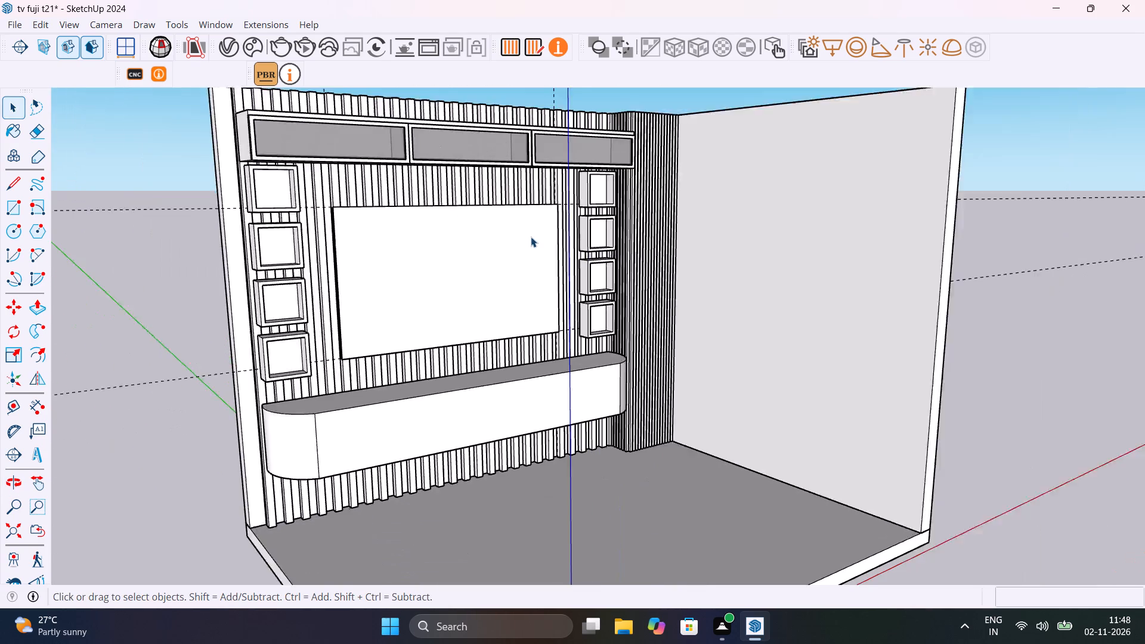
pyautogui.moveTo(598, 314); pyautogui.dragTo(539, 388, button='middle')
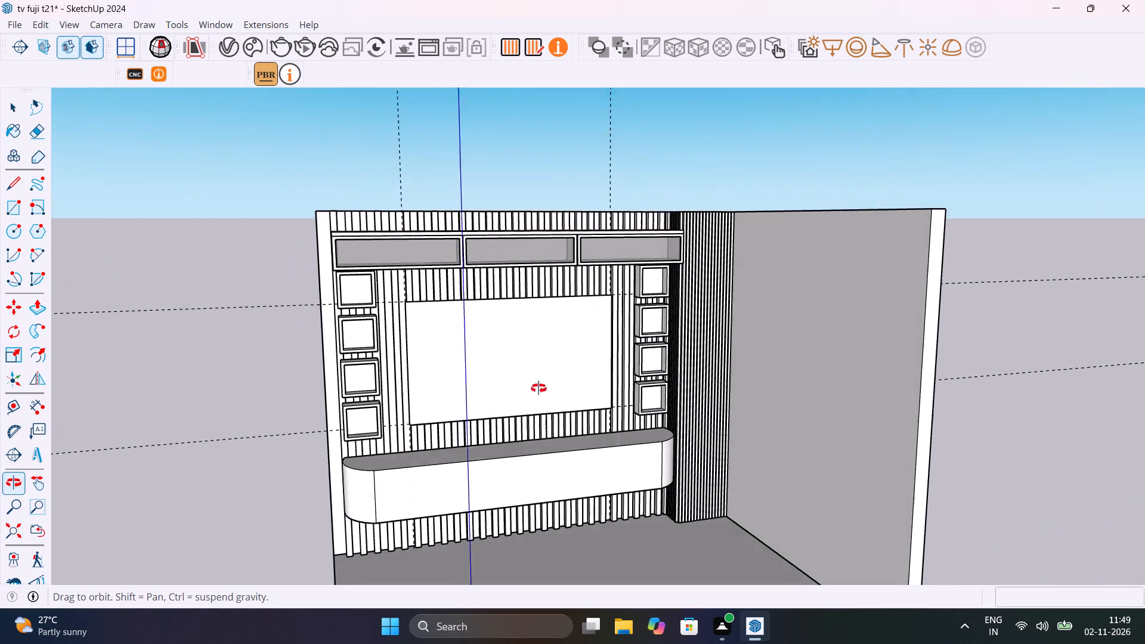
pyautogui.moveTo(539, 388); pyautogui.dragTo(549, 381, button='middle')
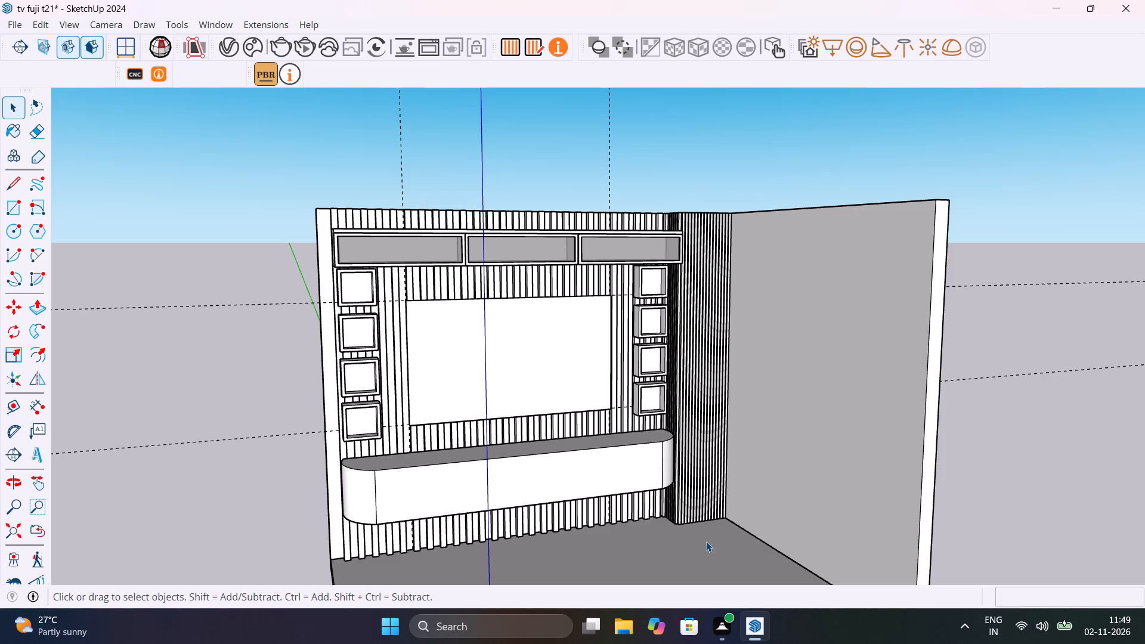
pyautogui.scroll(6, 657, 520)
pyautogui.moveTo(685, 509); pyautogui.dragTo(779, 575, button='middle')
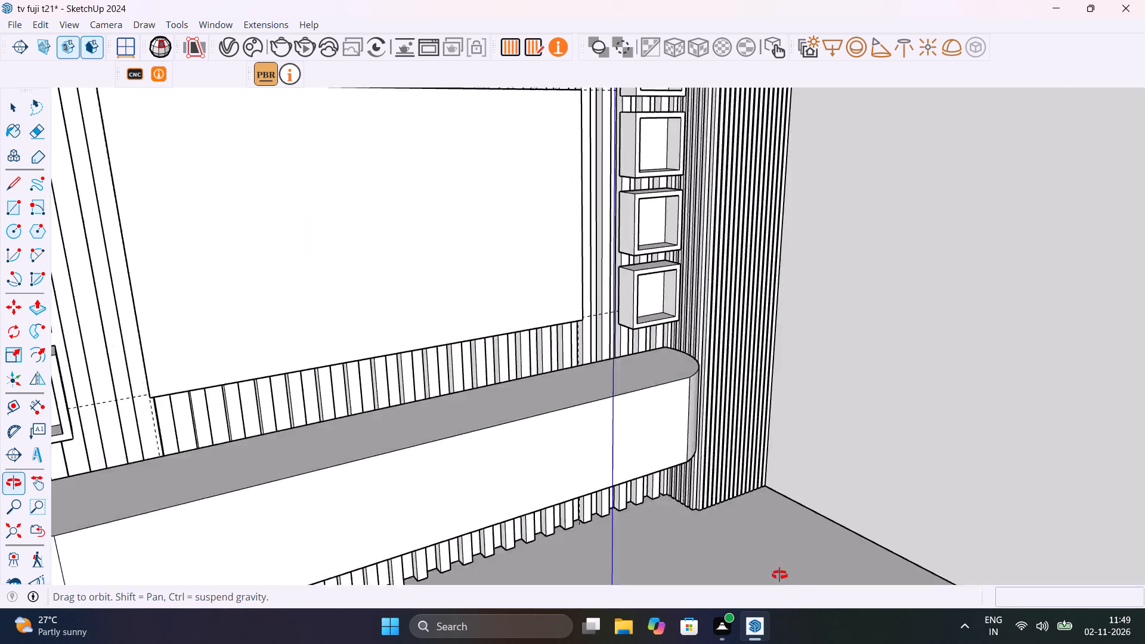
pyautogui.moveTo(779, 575); pyautogui.dragTo(853, 614, button='middle')
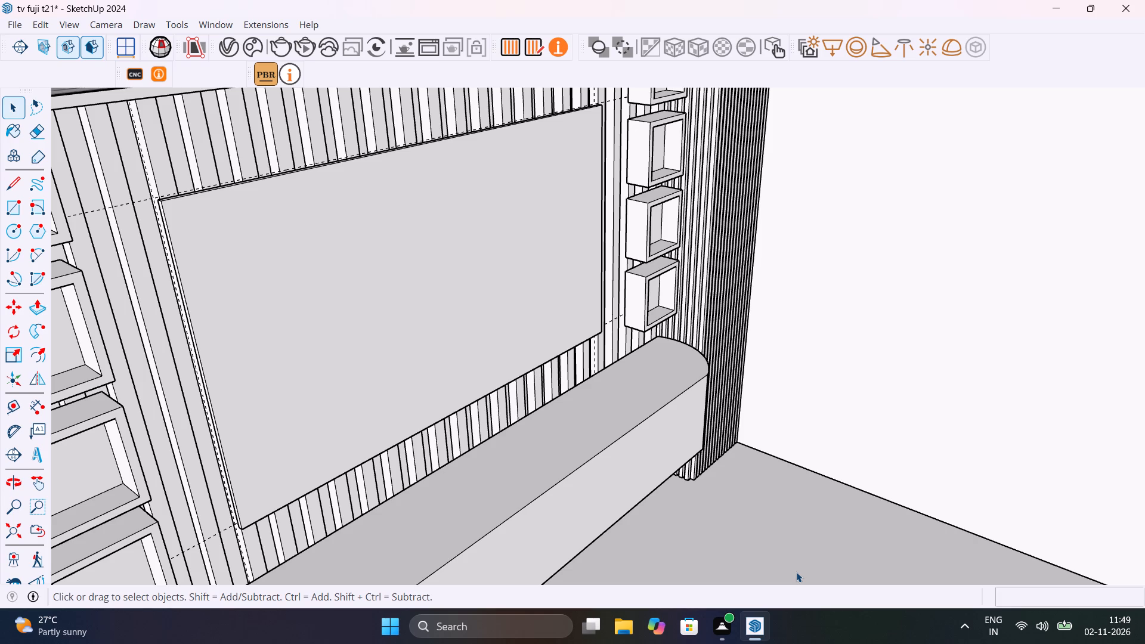
pyautogui.scroll(7, 718, 479)
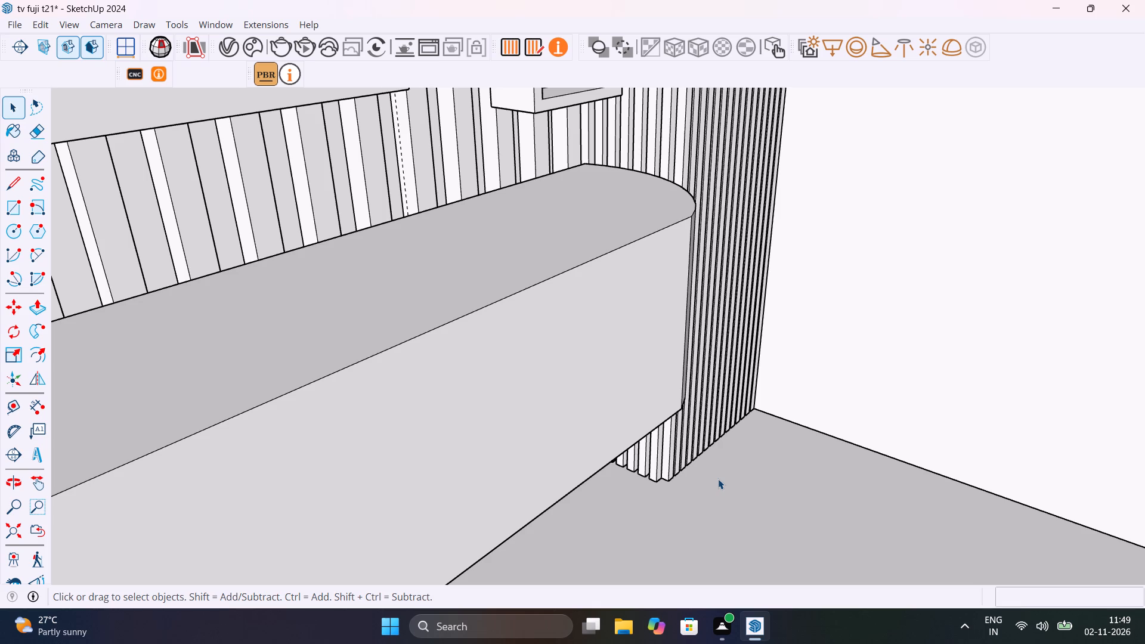
pyautogui.scroll(1, 712, 463)
pyautogui.moveTo(708, 463); pyautogui.dragTo(586, 507, button='middle')
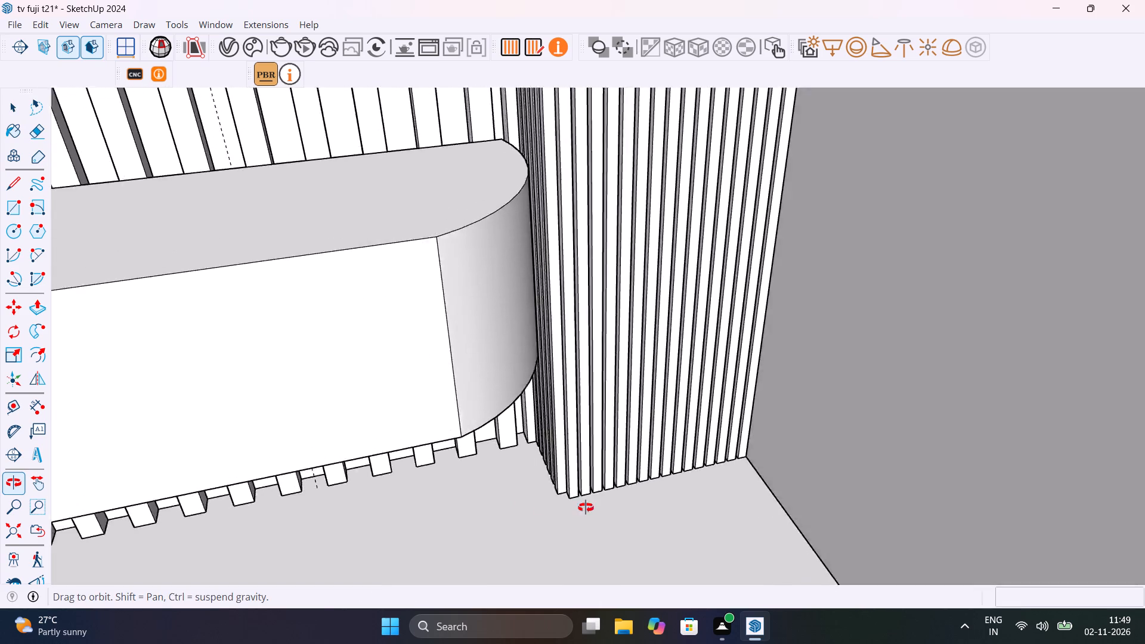
pyautogui.moveTo(586, 507); pyautogui.dragTo(722, 506, button='middle')
pyautogui.scroll(4, 708, 472)
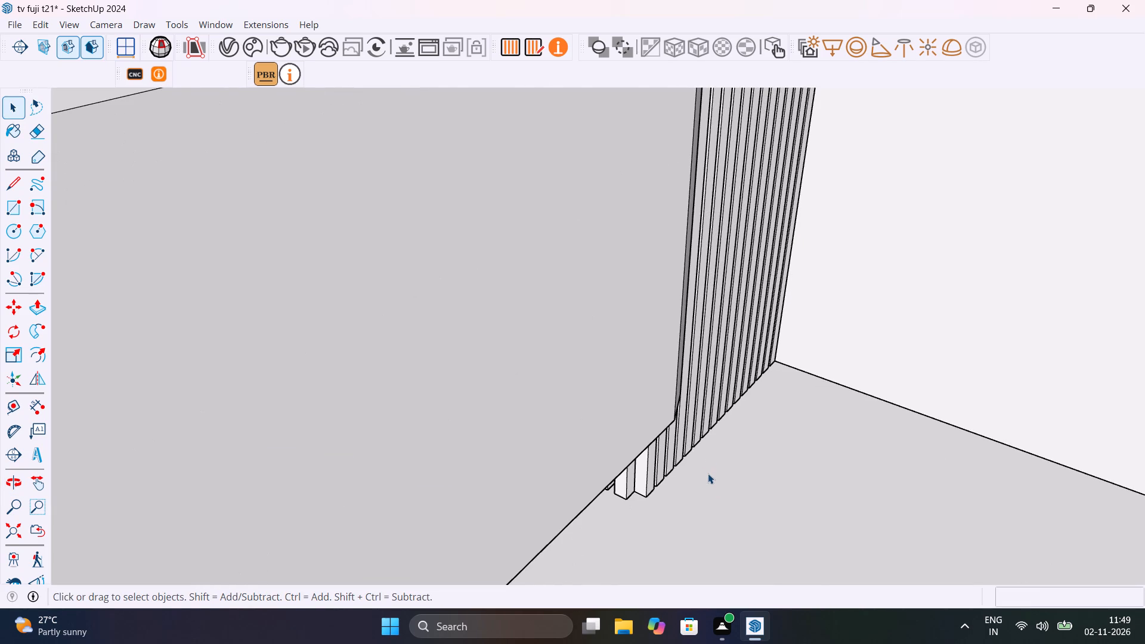
pyautogui.press('t')
pyautogui.click(685, 460)
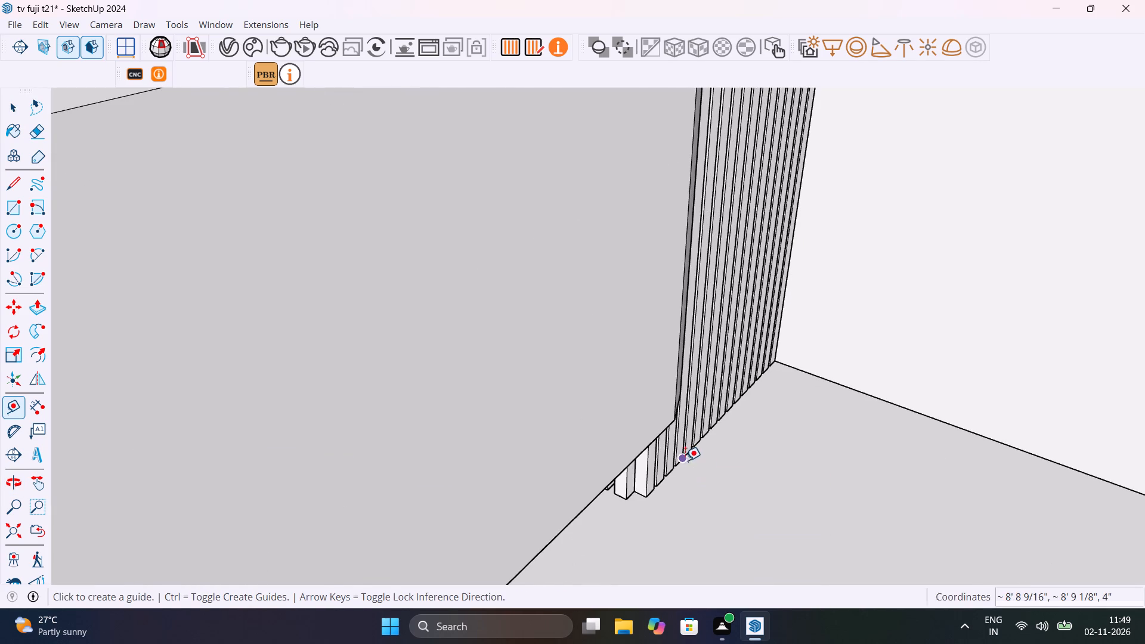
pyautogui.press('Escape')
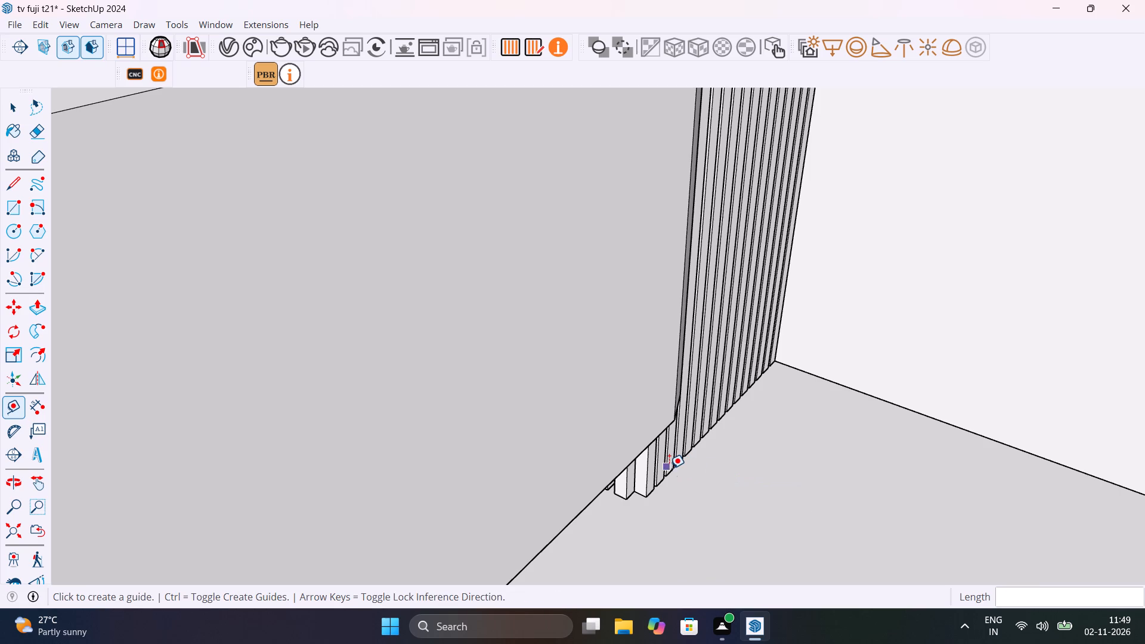
pyautogui.scroll(14, 671, 470)
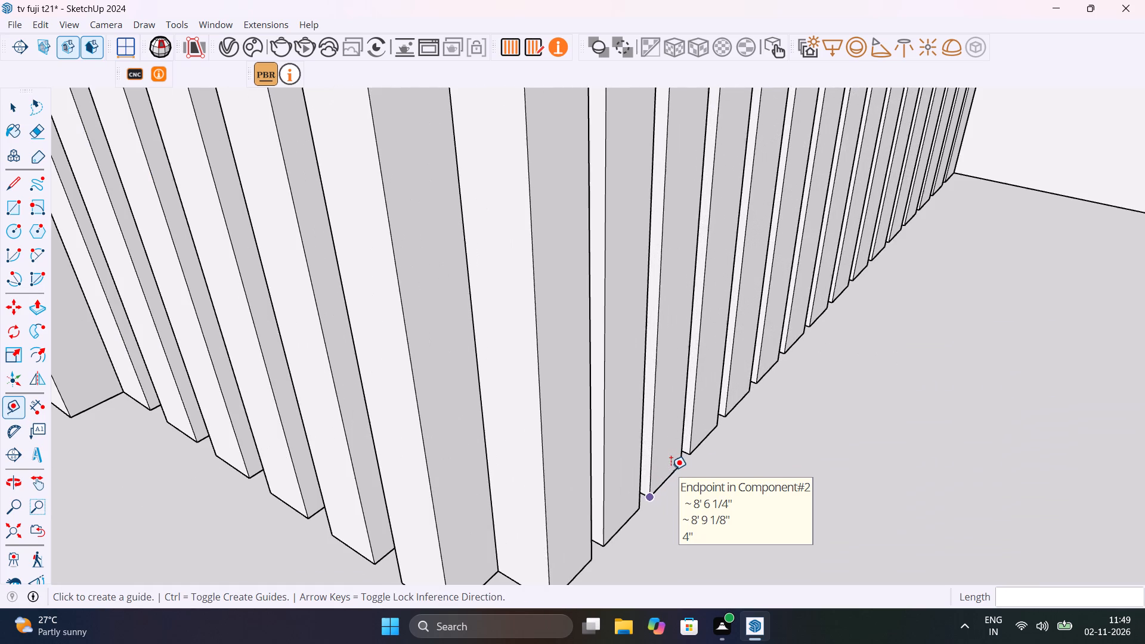
pyautogui.moveTo(666, 477); pyautogui.dragTo(695, 484)
pyautogui.scroll(-12, 762, 494)
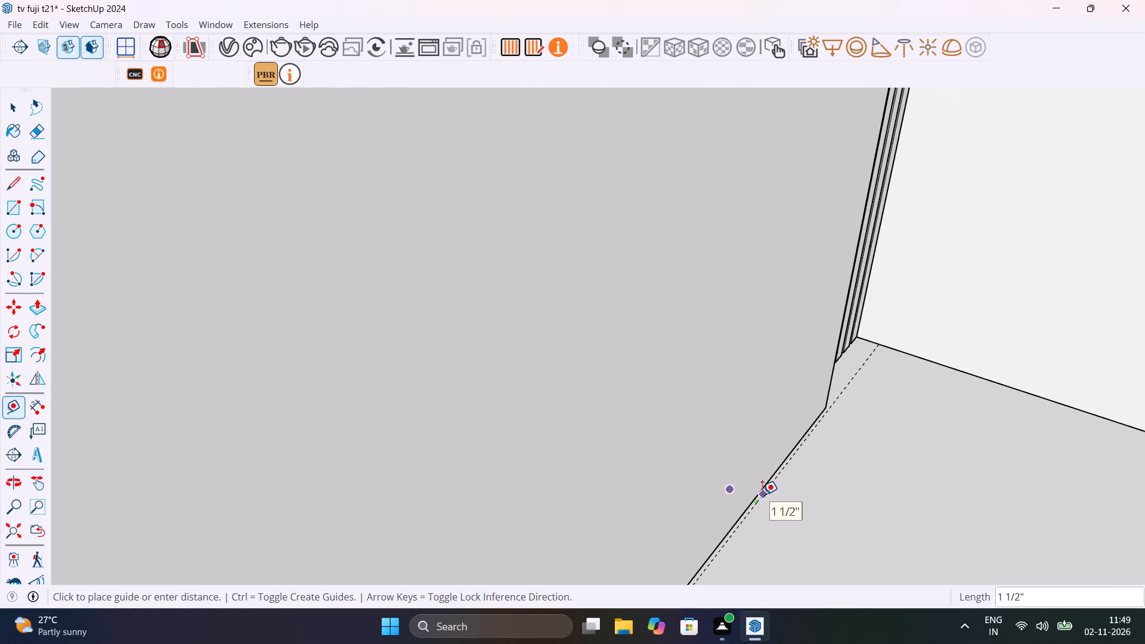
pyautogui.scroll(-5, 818, 498)
pyautogui.moveTo(856, 507); pyautogui.dragTo(658, 541, button='middle')
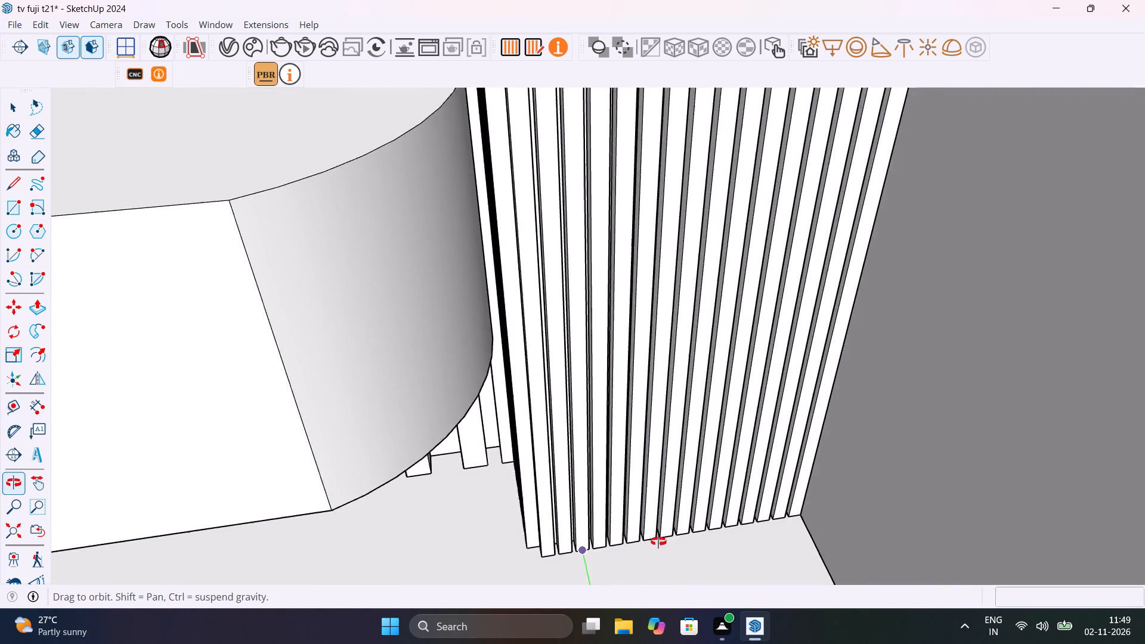
pyautogui.moveTo(658, 541); pyautogui.dragTo(722, 542, button='middle')
pyautogui.scroll(-7, 722, 542)
pyautogui.moveTo(787, 578); pyautogui.dragTo(719, 481, button='middle')
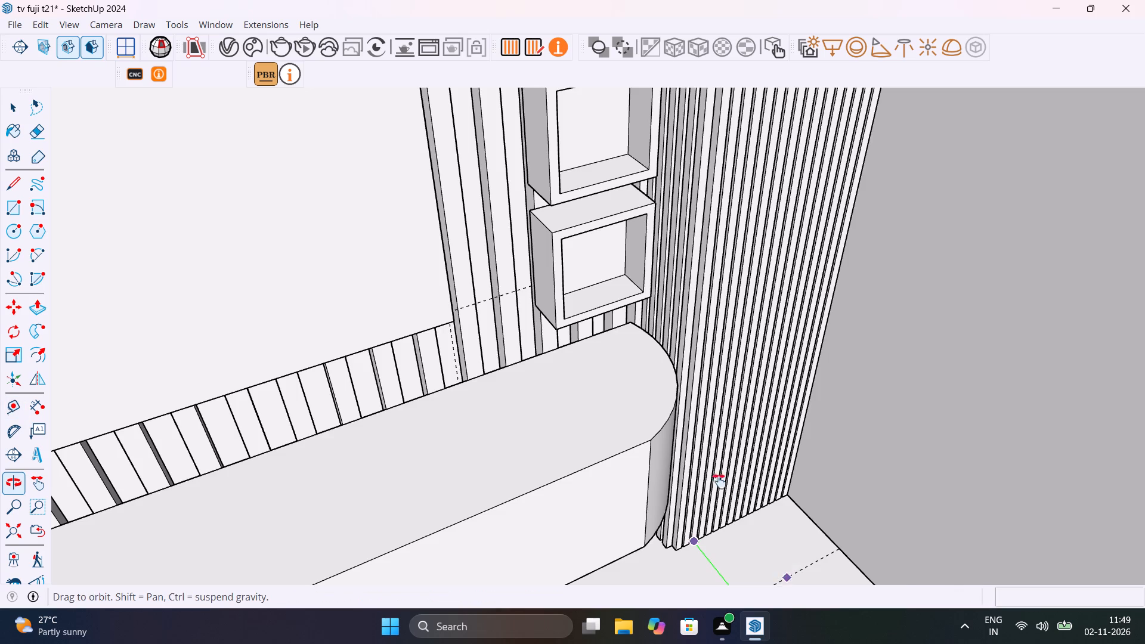
pyautogui.moveTo(719, 481); pyautogui.dragTo(736, 498, button='middle')
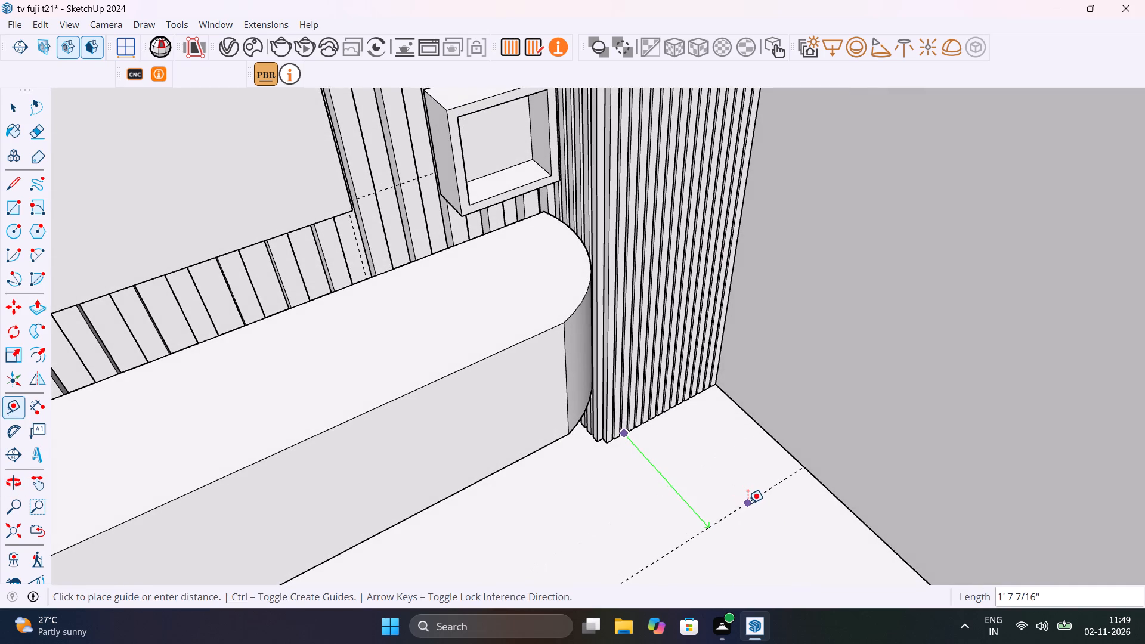
pyautogui.write("1'")
pyautogui.press('Return')
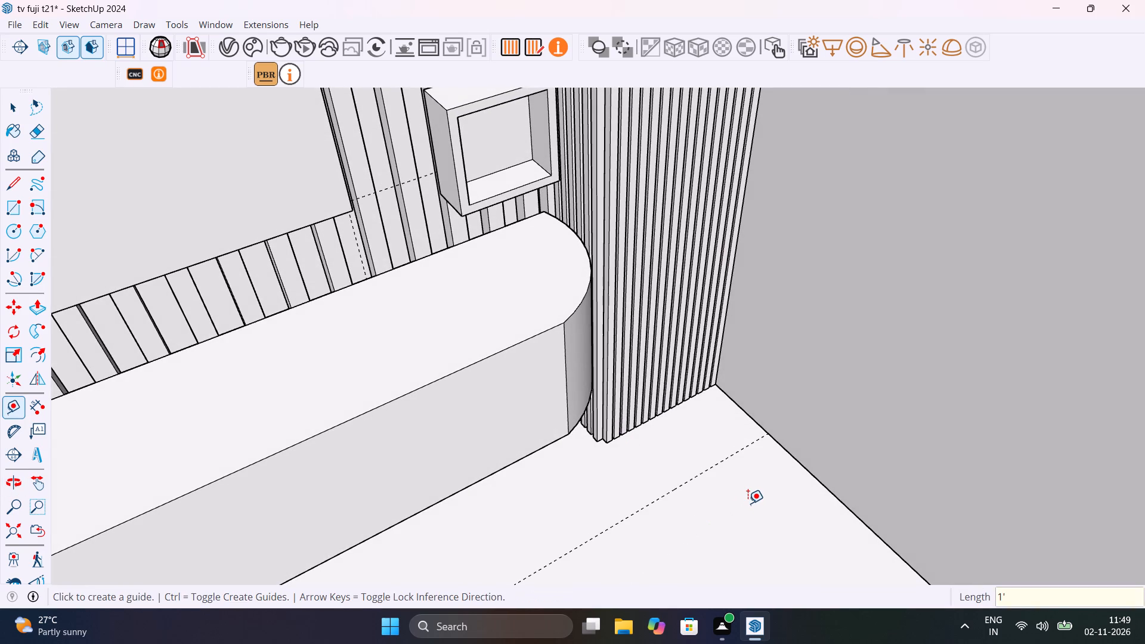
# Set the new floor guide's offset from the slatted corner column to 2'.
pyautogui.write("2'")
pyautogui.press('Return')
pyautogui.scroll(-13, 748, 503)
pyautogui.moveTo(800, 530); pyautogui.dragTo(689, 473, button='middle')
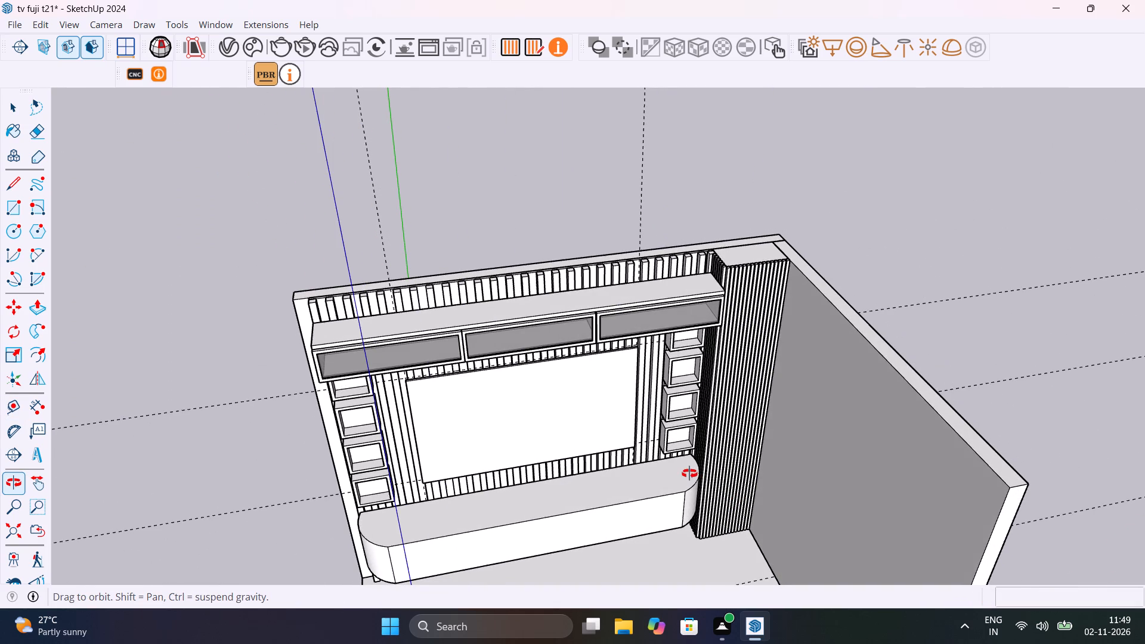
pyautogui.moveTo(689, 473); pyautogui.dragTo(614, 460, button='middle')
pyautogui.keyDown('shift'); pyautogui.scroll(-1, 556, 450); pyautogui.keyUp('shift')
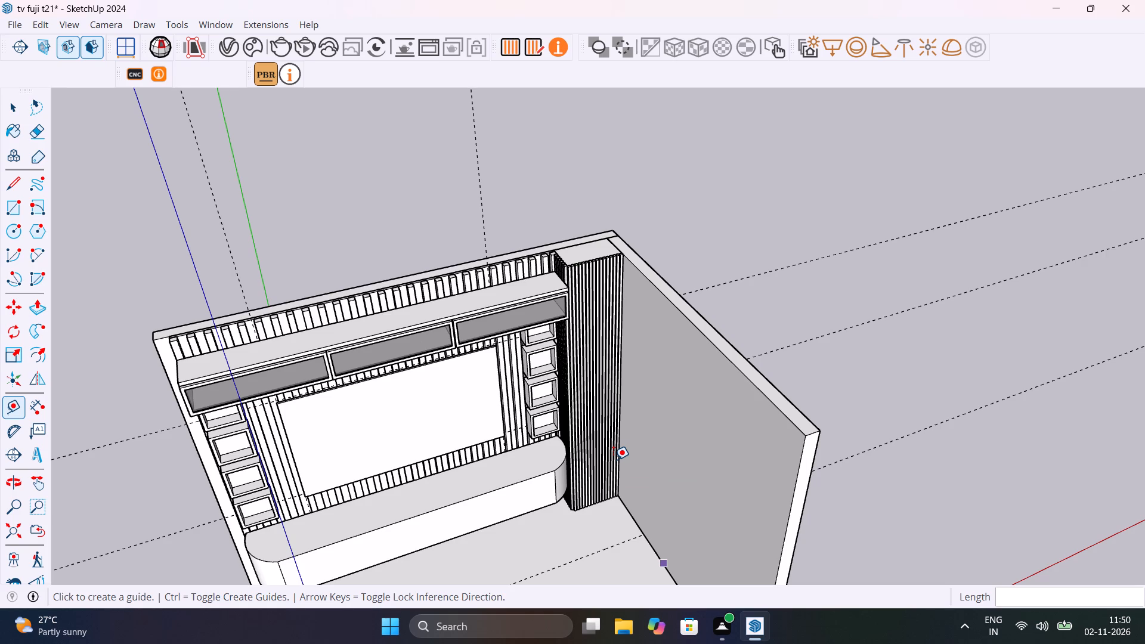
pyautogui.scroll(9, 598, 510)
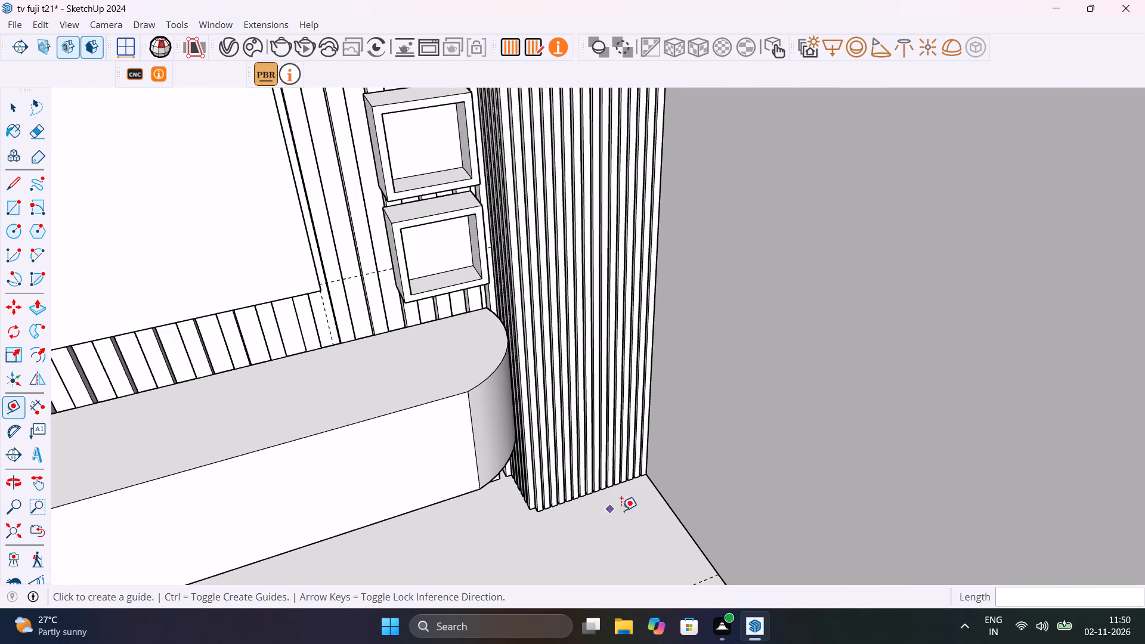
# Place a floor guide parallel to the side wall, offset 1' 9 3/4" through the slatted corner column's outer base corner.
pyautogui.scroll(-5, 631, 507)
pyautogui.keyDown('shift'); pyautogui.moveTo(637, 519); pyautogui.dragTo(649, 469, button='middle'); pyautogui.keyUp('shift')
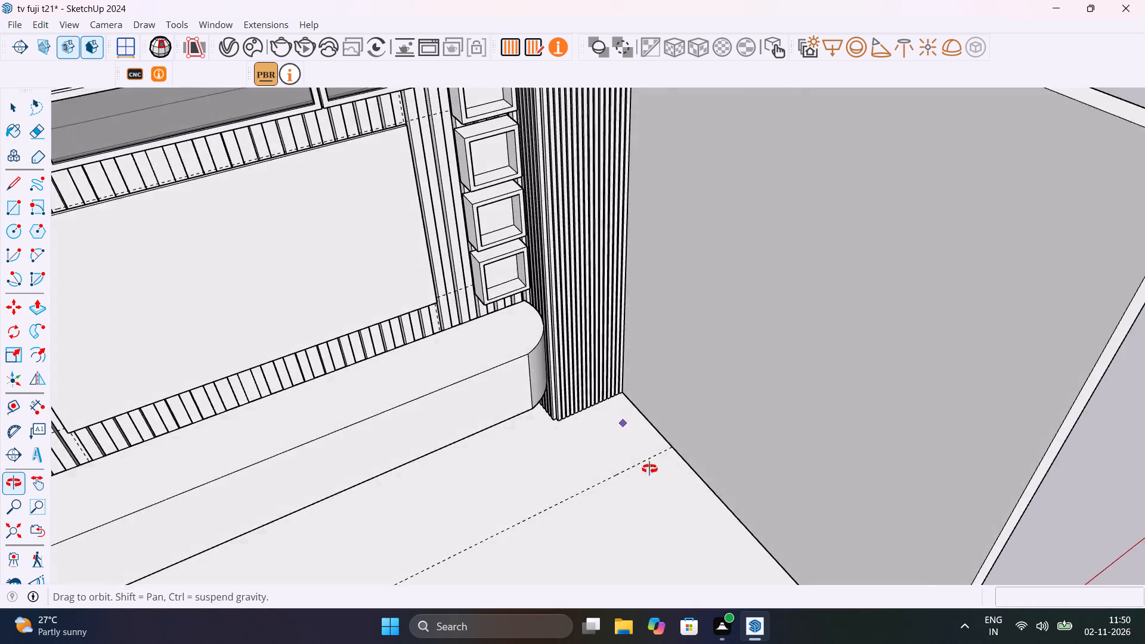
pyautogui.keyDown('shift'); pyautogui.moveTo(649, 469); pyautogui.dragTo(543, 477, button='middle'); pyautogui.keyUp('shift')
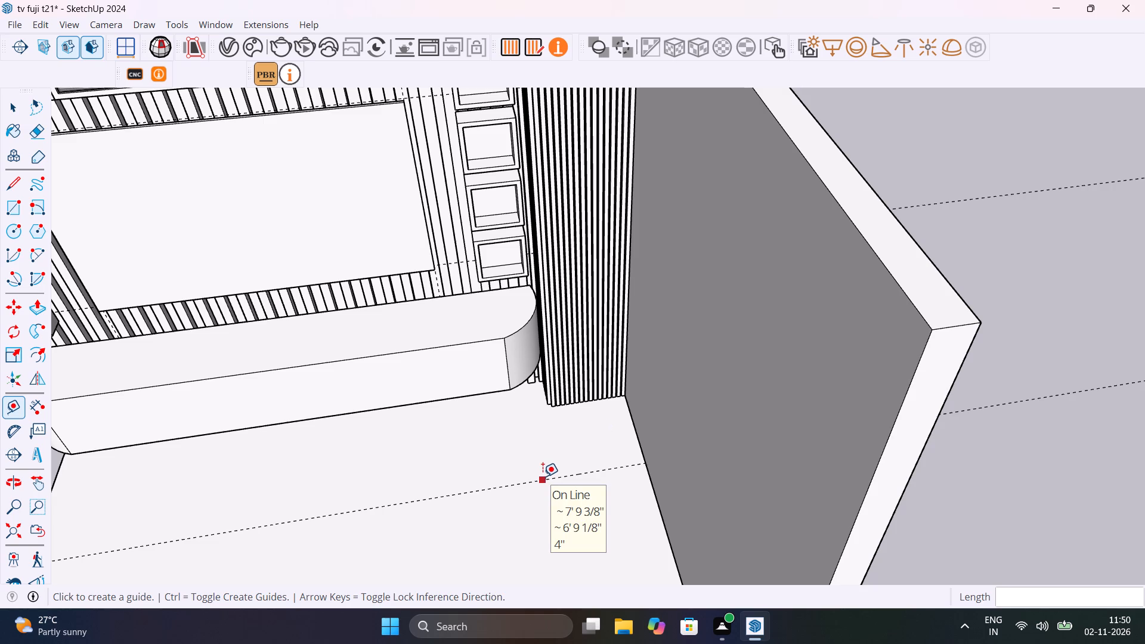
pyautogui.moveTo(587, 462); pyautogui.dragTo(840, 414, button='middle')
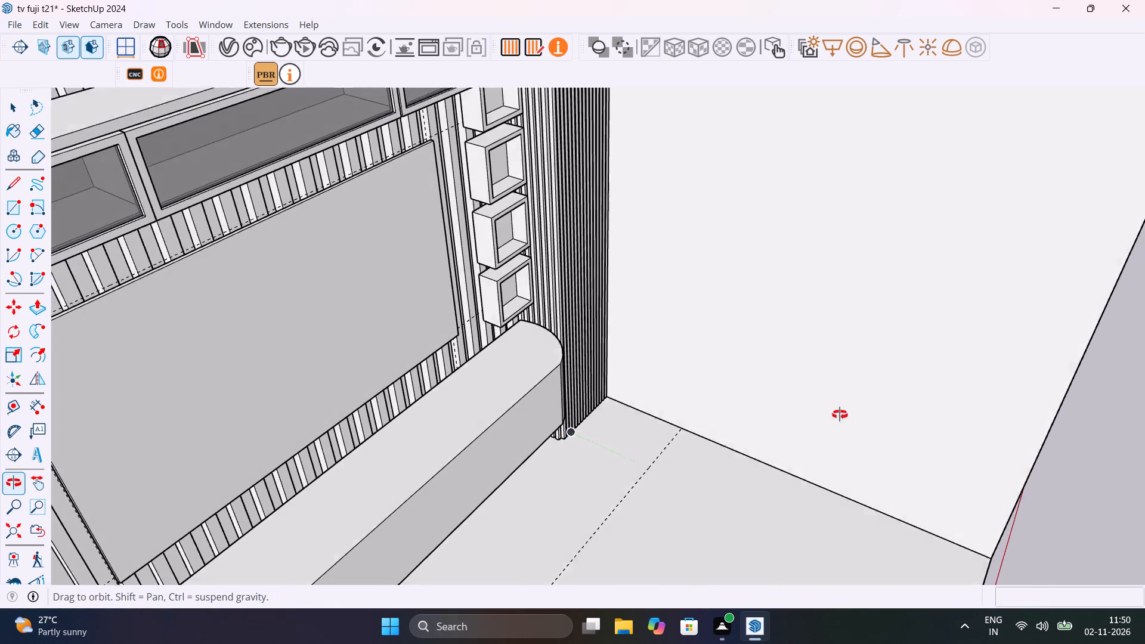
pyautogui.moveTo(840, 414); pyautogui.dragTo(610, 418, button='middle')
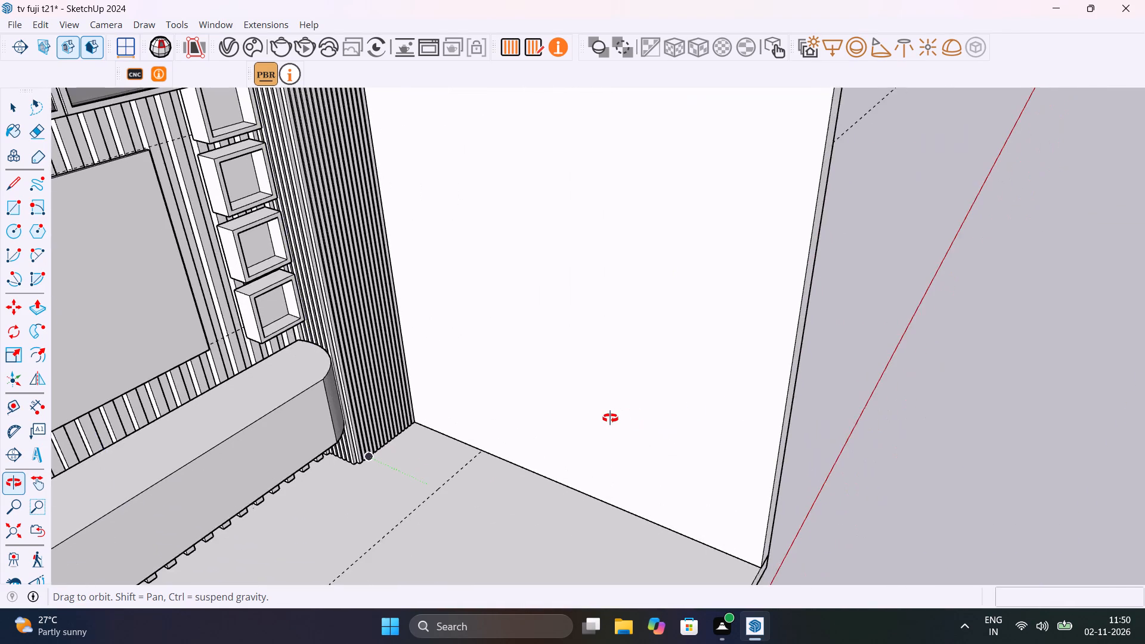
pyautogui.moveTo(610, 418); pyautogui.dragTo(592, 418, button='middle')
pyautogui.scroll(2, 420, 416)
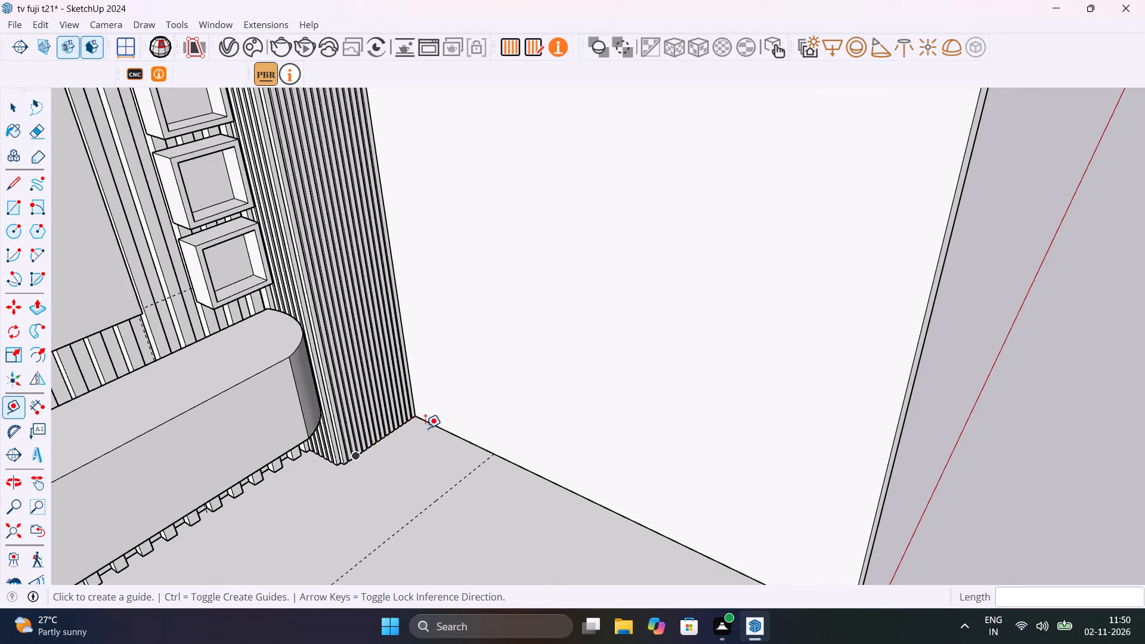
pyautogui.click(437, 423)
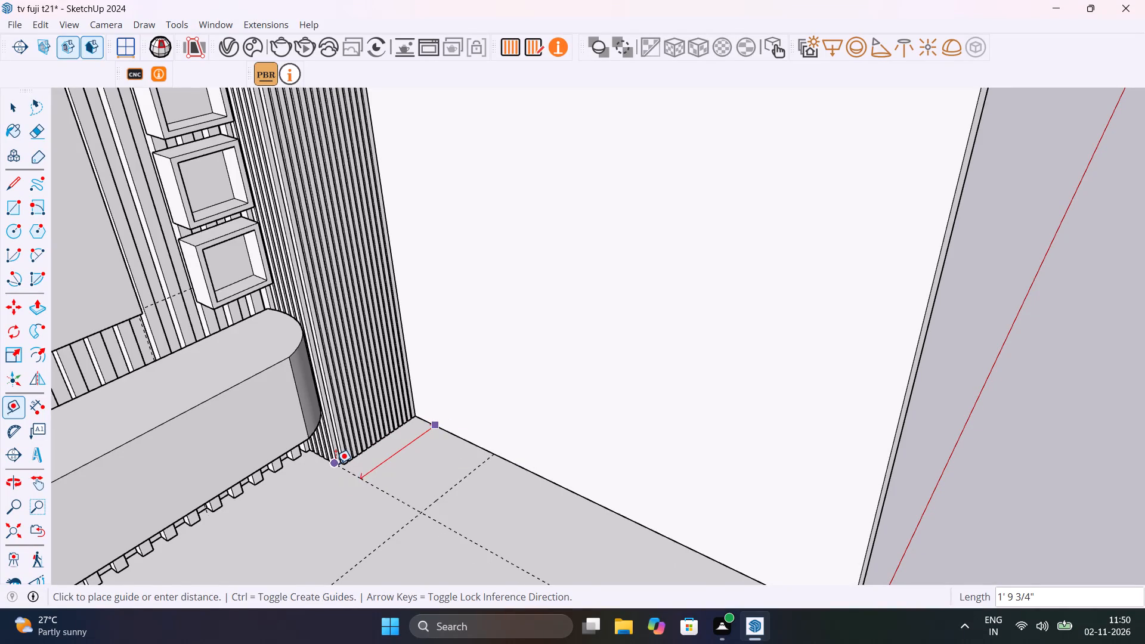
pyautogui.click(336, 463)
pyautogui.press('space')
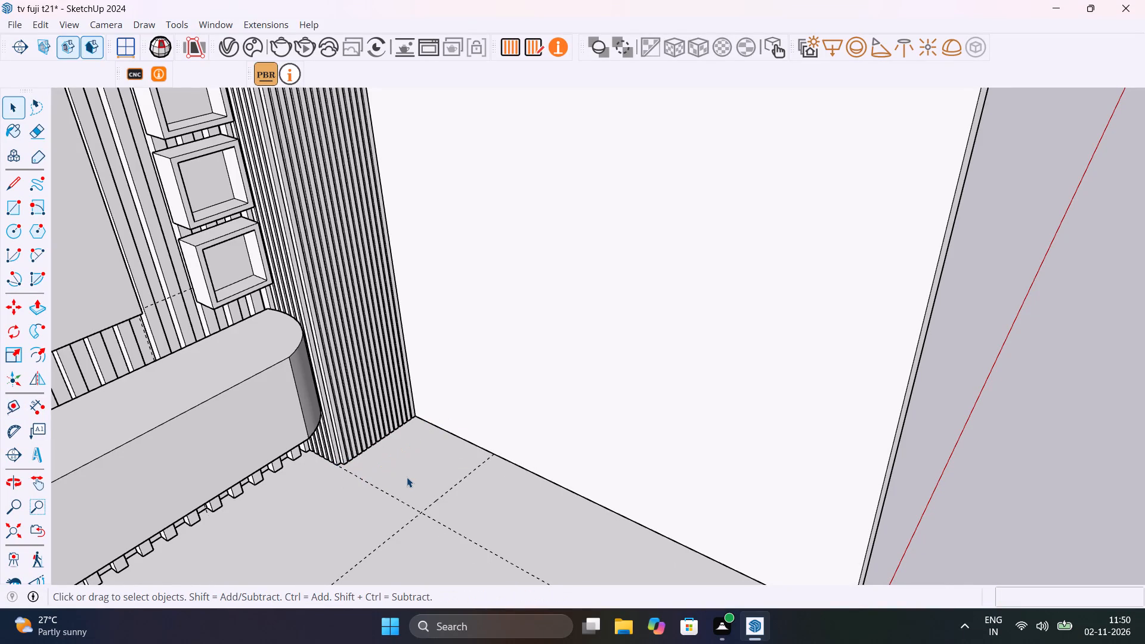
pyautogui.click(407, 477)
# Place a guide along the slatted column's front base, offset 2' back from the existing parallel floor guide.
pyautogui.scroll(1, 423, 491)
pyautogui.moveTo(423, 491); pyautogui.dragTo(311, 553, button='middle')
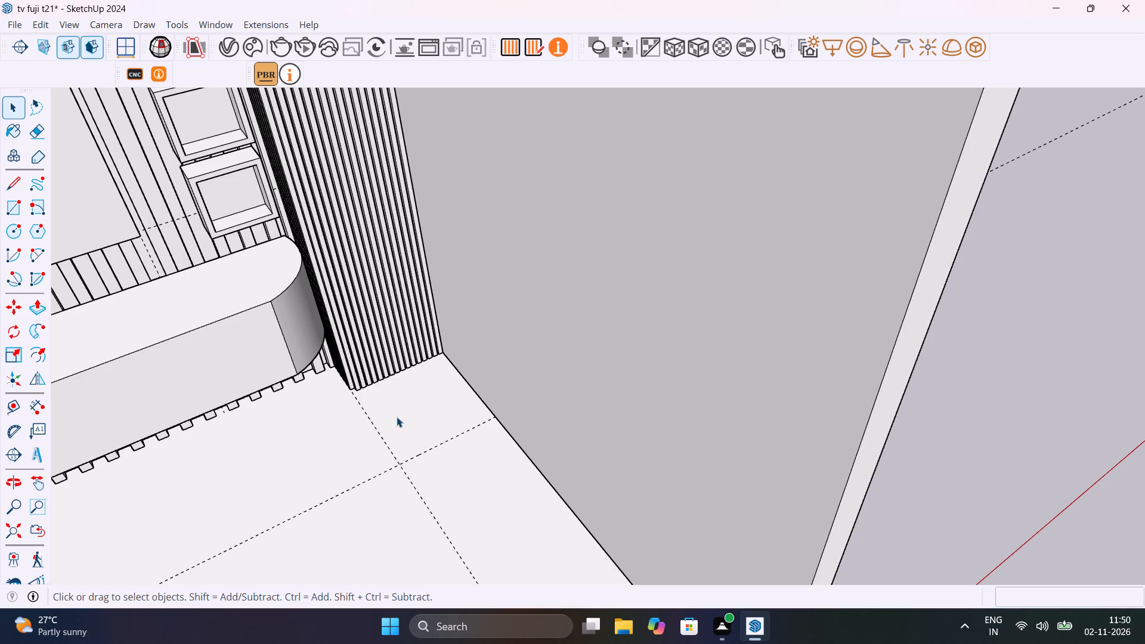
pyautogui.scroll(5, 436, 431)
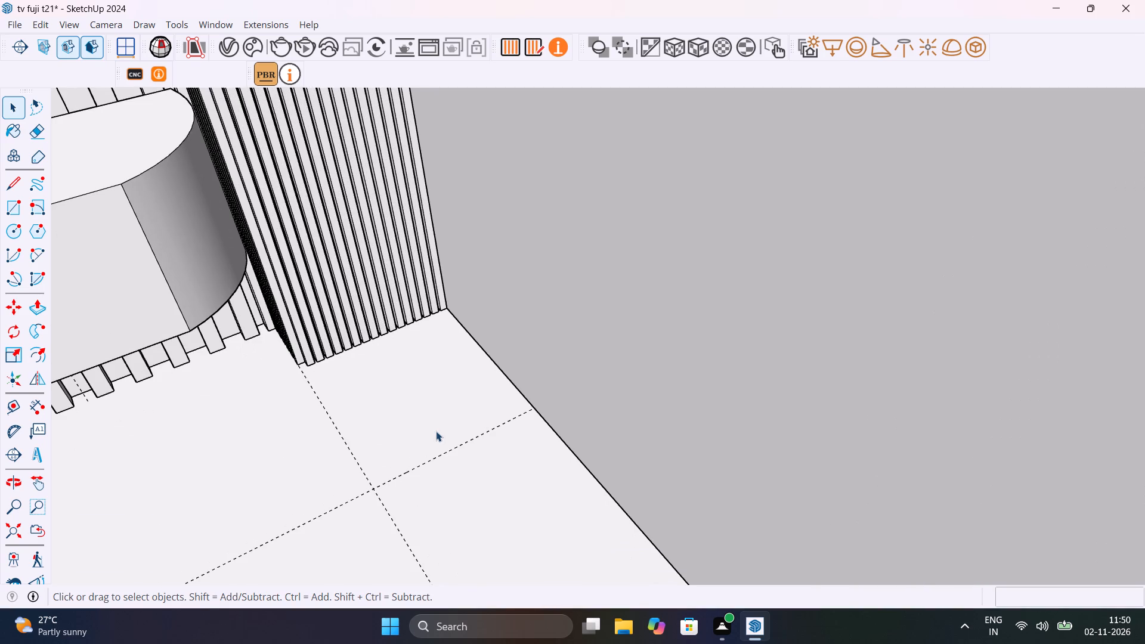
pyautogui.press('r')
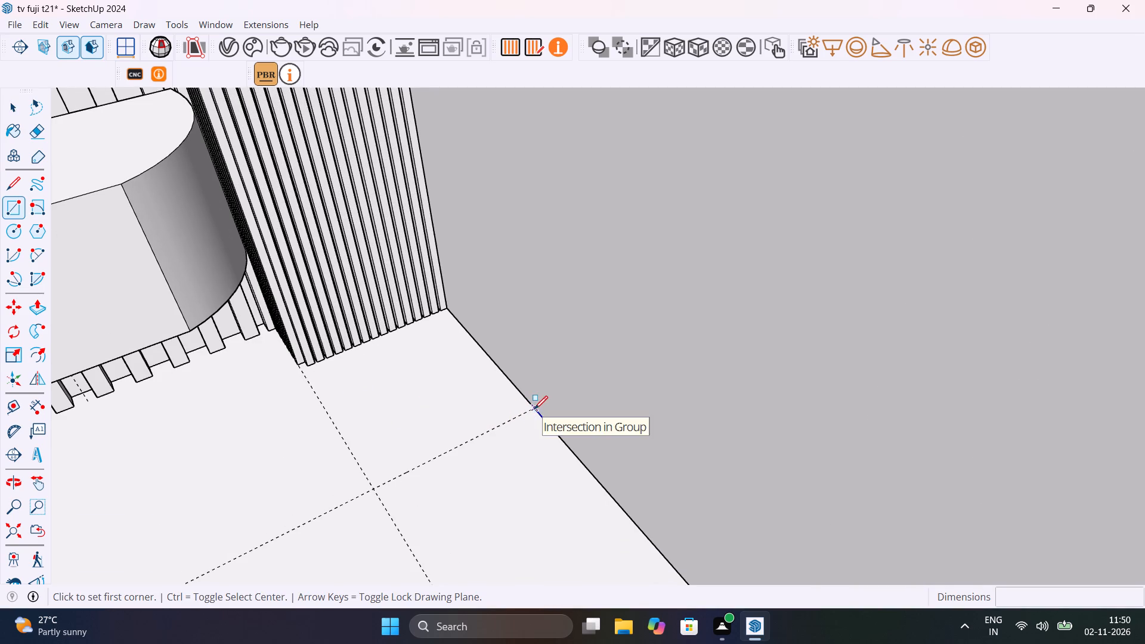
pyautogui.press('space')
pyautogui.write('t')
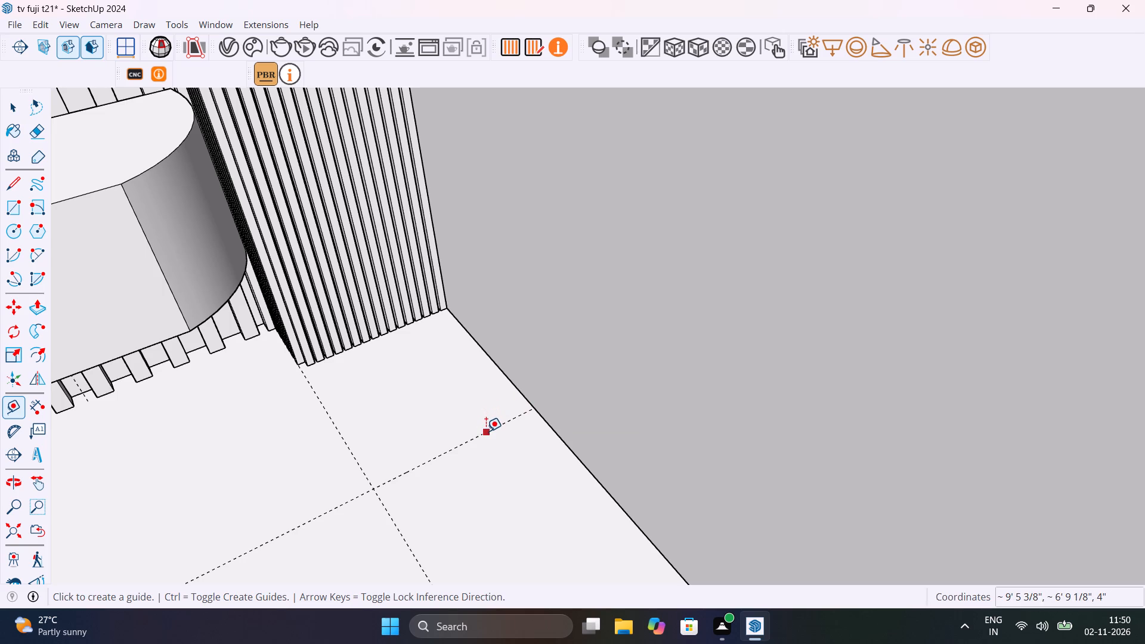
pyautogui.click(486, 431)
pyautogui.click(383, 340)
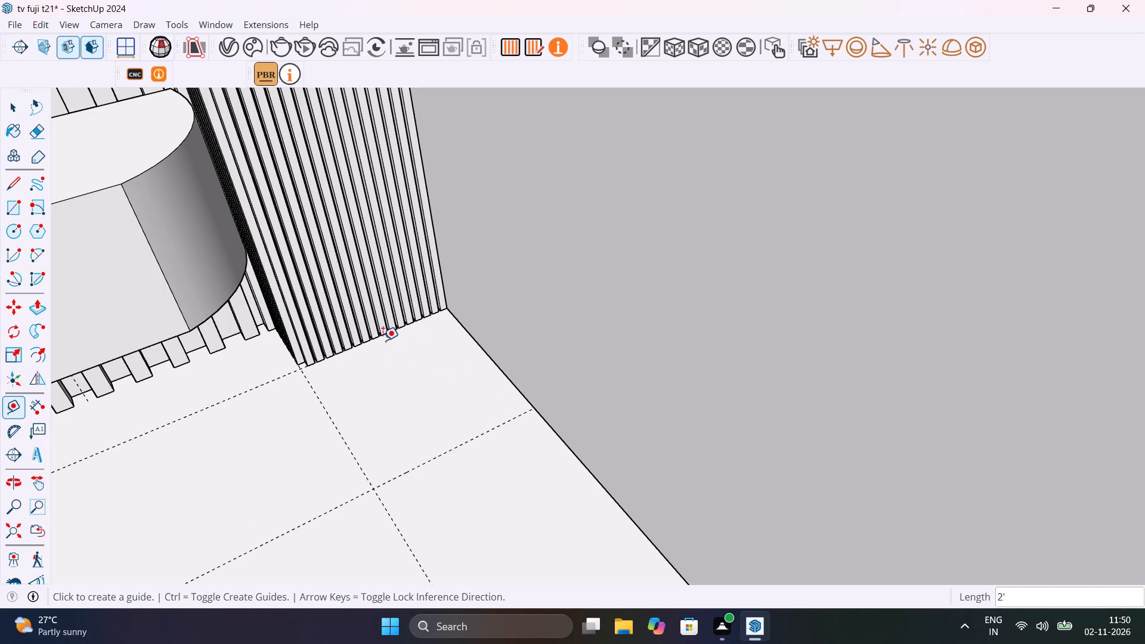
pyautogui.press('space')
# Draw a 1' 9 3/4" by 2' floor rectangle from the guide intersection to the column's base corner at the side wall.
pyautogui.write('r')
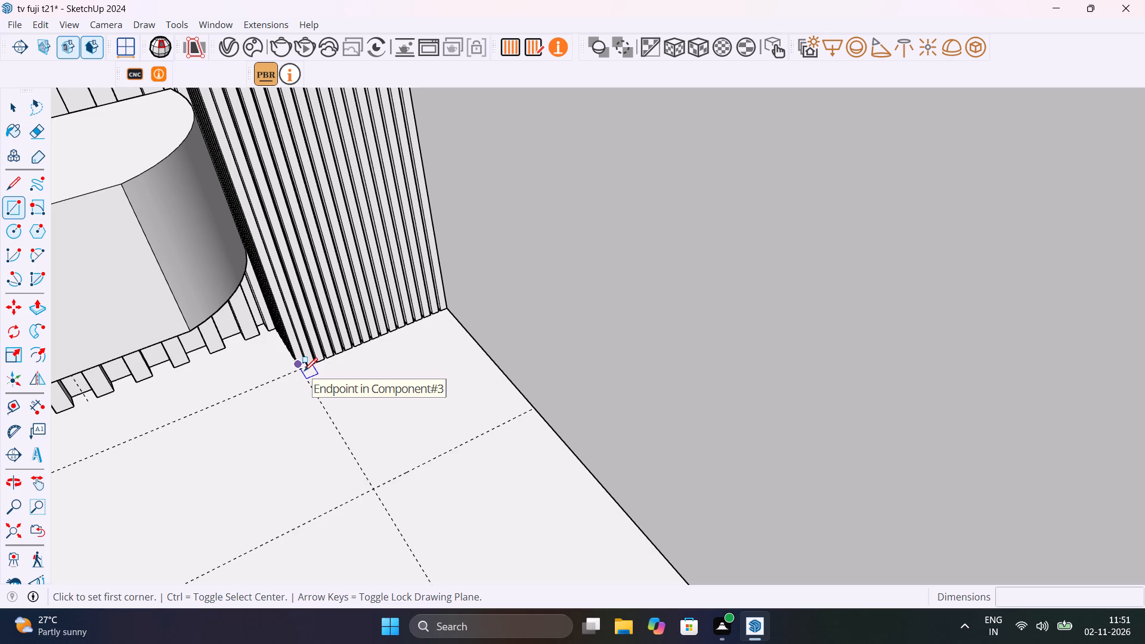
pyautogui.click(376, 487)
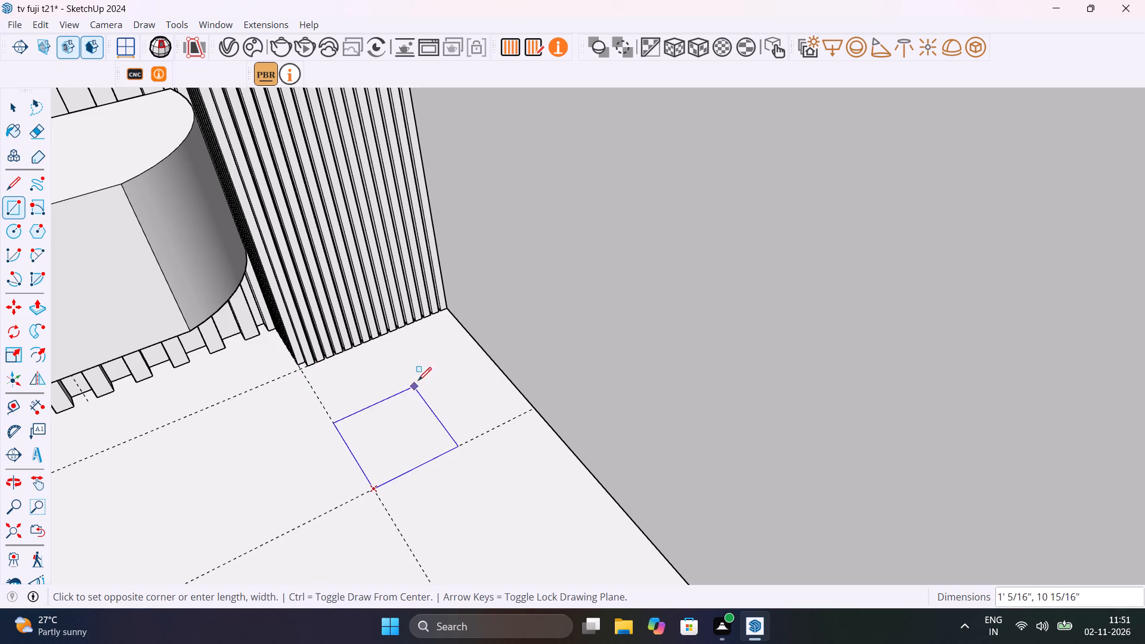
pyautogui.click(447, 308)
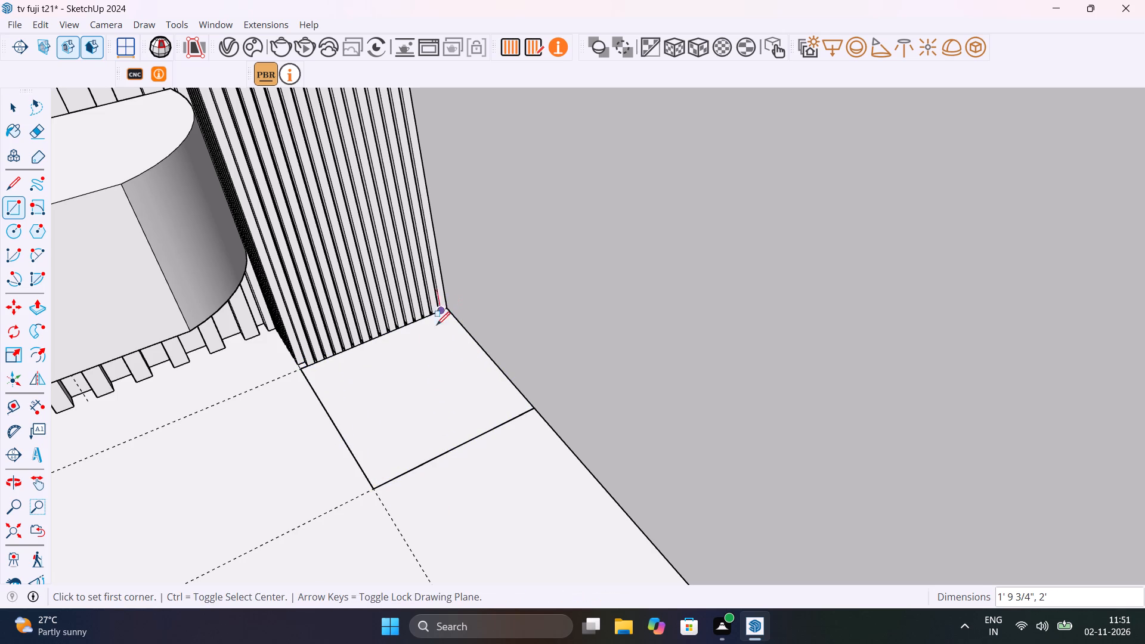
pyautogui.press('space')
# Push/Pull the floor rectangle up 2' to form a block in front of the slatted column.
pyautogui.click(412, 410)
pyautogui.press('p')
pyautogui.click(412, 410)
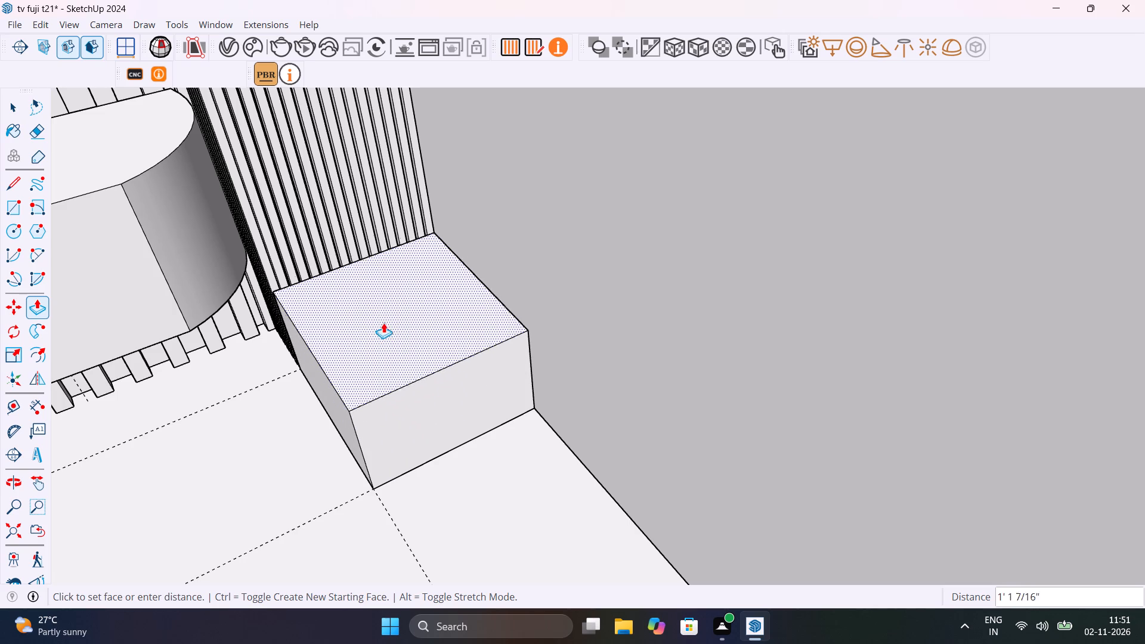
pyautogui.write("2'")
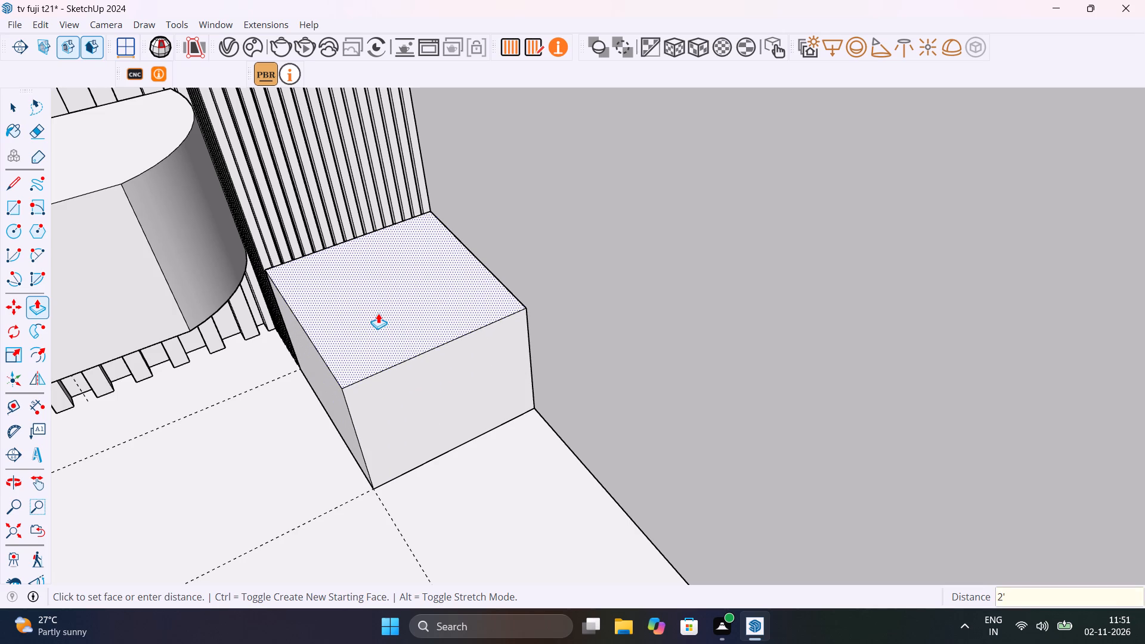
pyautogui.press('Return')
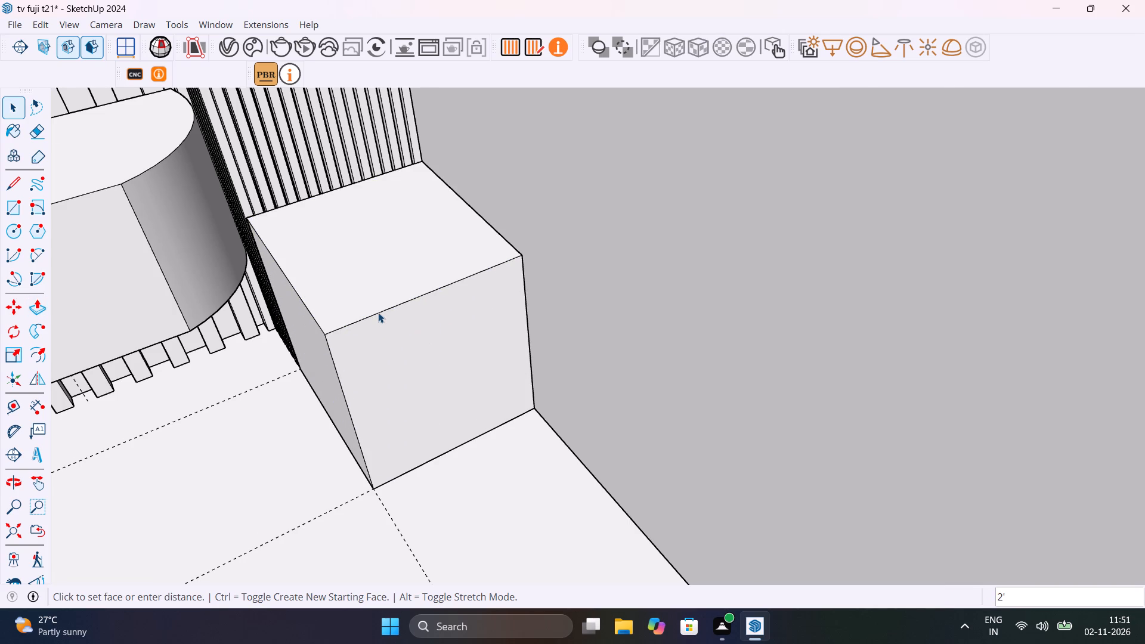
# Copy the block's face opposite the side wall, together with the two exposed bottom edges, 4" straight up.
pyautogui.scroll(-7, 378, 312)
pyautogui.moveTo(462, 296); pyautogui.dragTo(554, 234, button='middle')
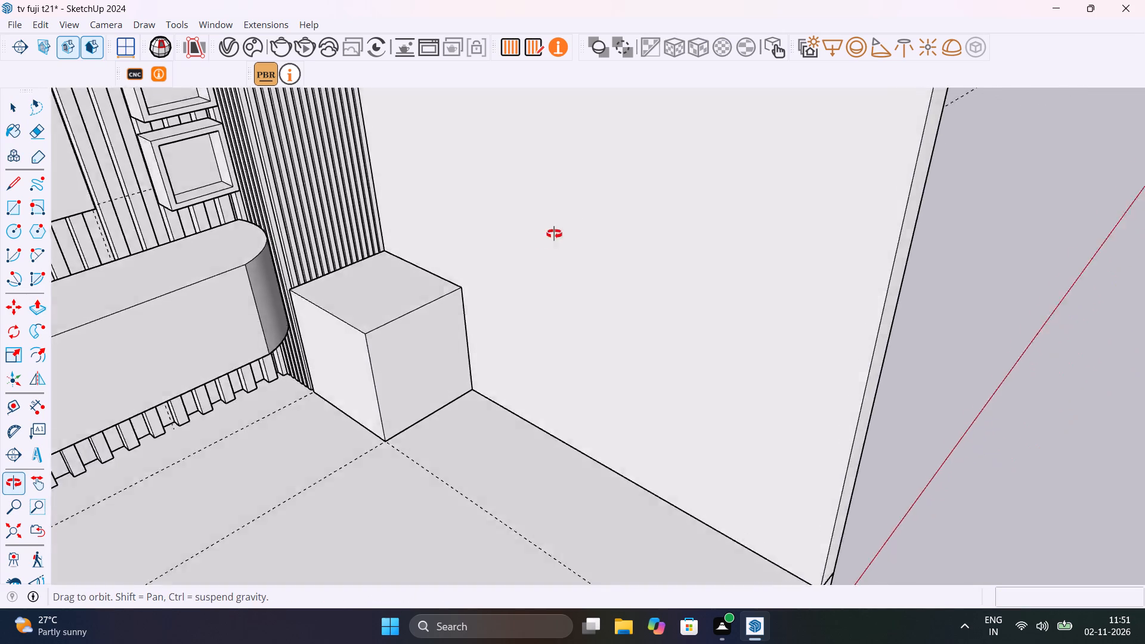
pyautogui.moveTo(554, 234); pyautogui.dragTo(662, 187, button='middle')
pyautogui.scroll(5, 427, 438)
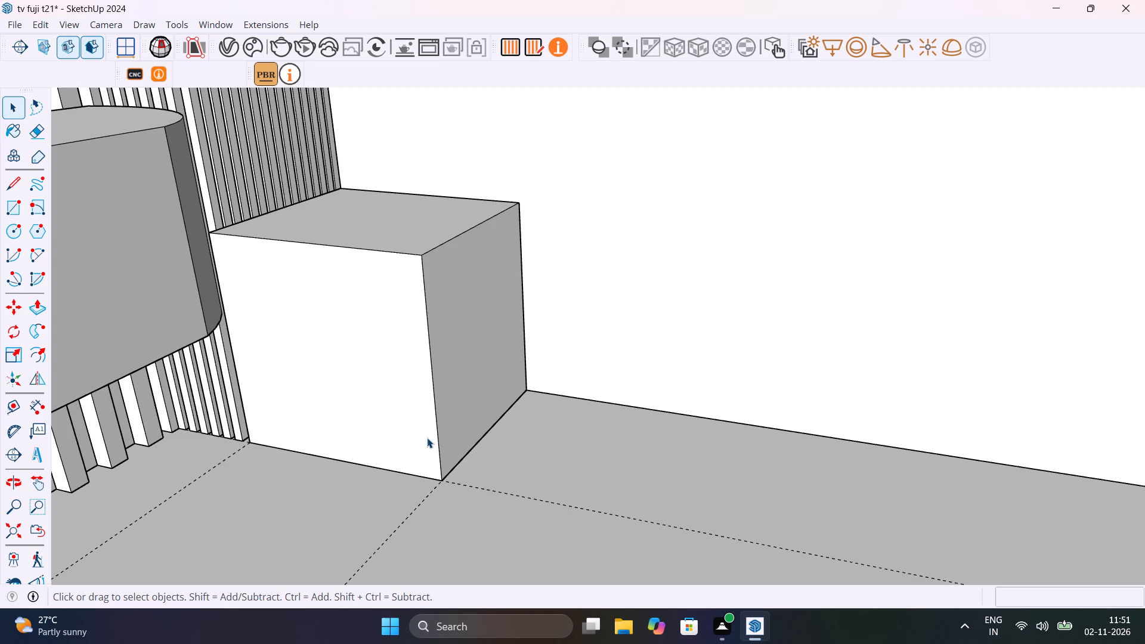
pyautogui.scroll(5, 427, 464)
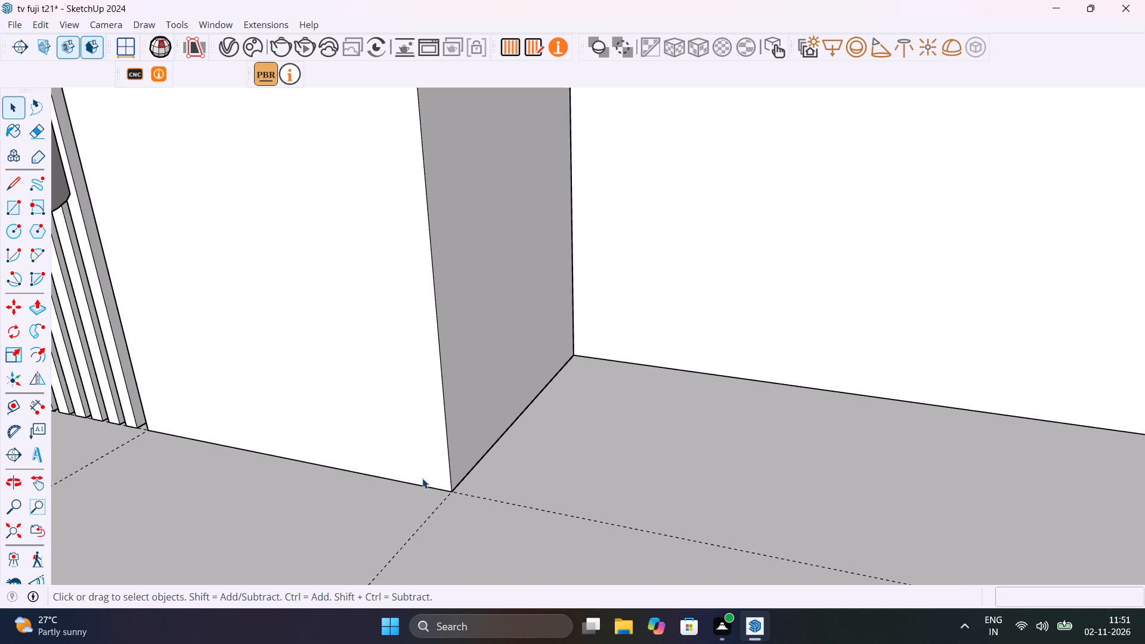
pyautogui.click(433, 457)
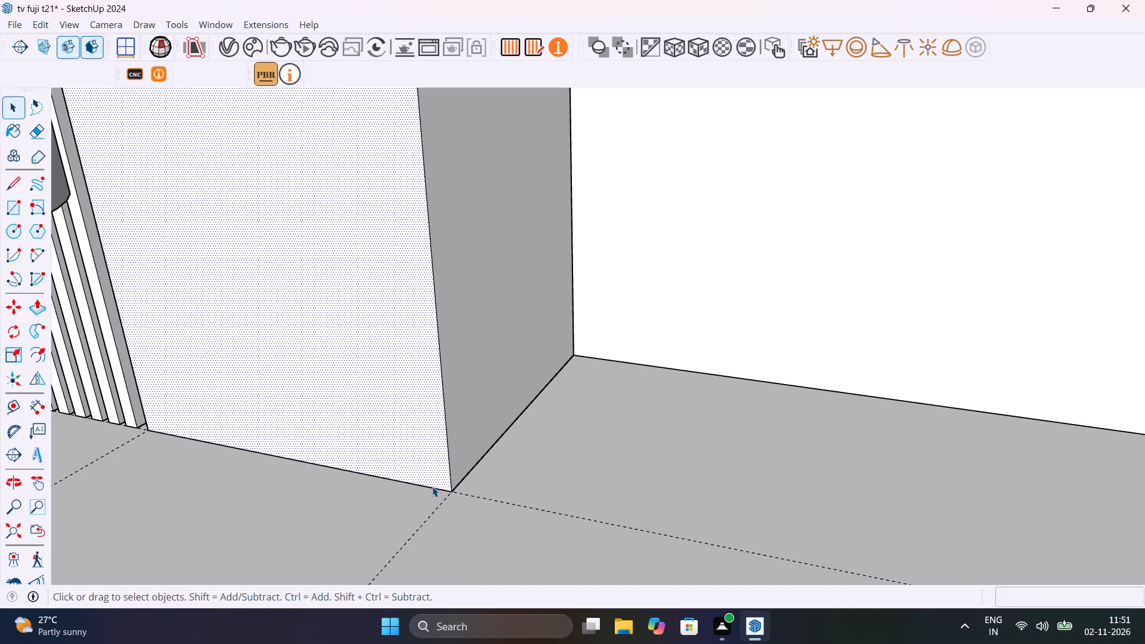
pyautogui.keyDown('shift'); pyautogui.click(432, 487); pyautogui.keyUp('shift')
pyautogui.keyDown('shift'); pyautogui.click(468, 473); pyautogui.keyUp('shift')
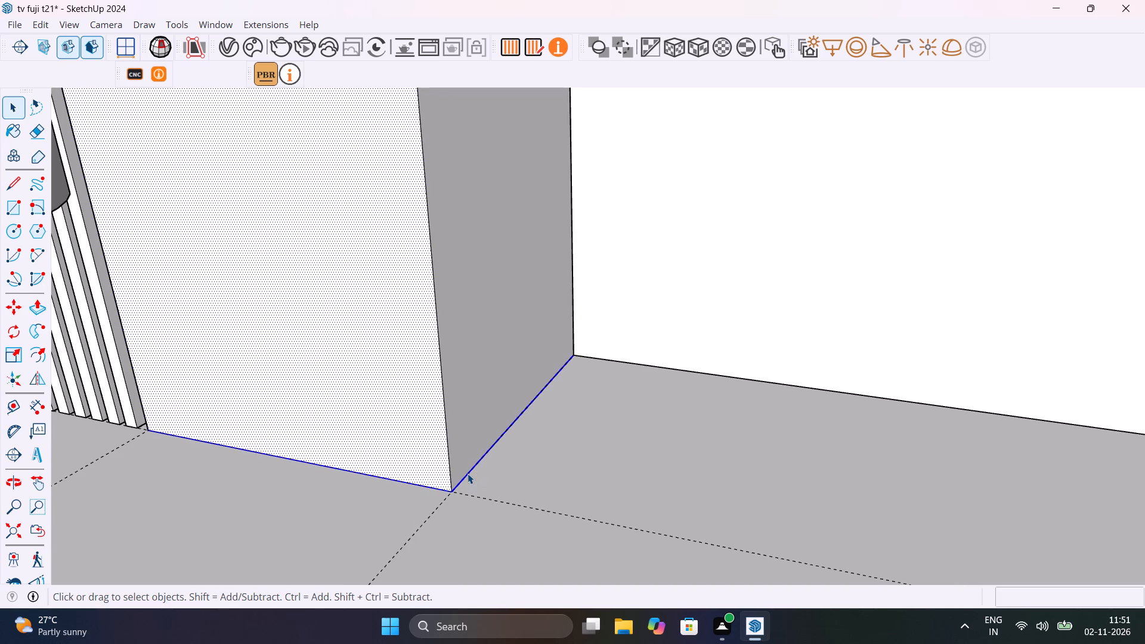
pyautogui.press('m')
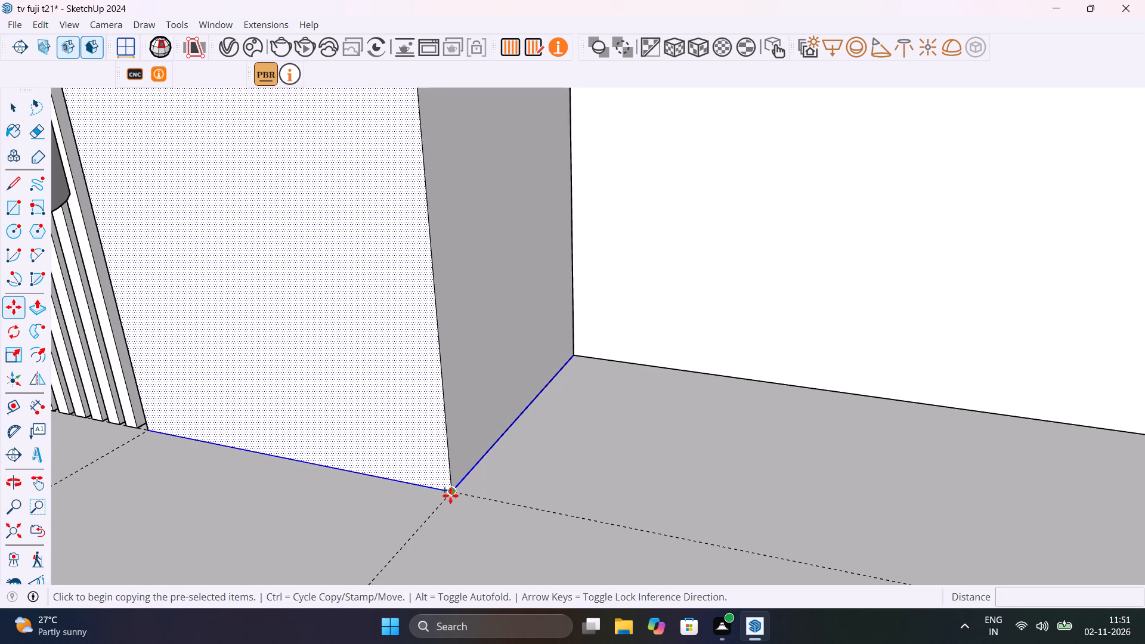
pyautogui.click(453, 493)
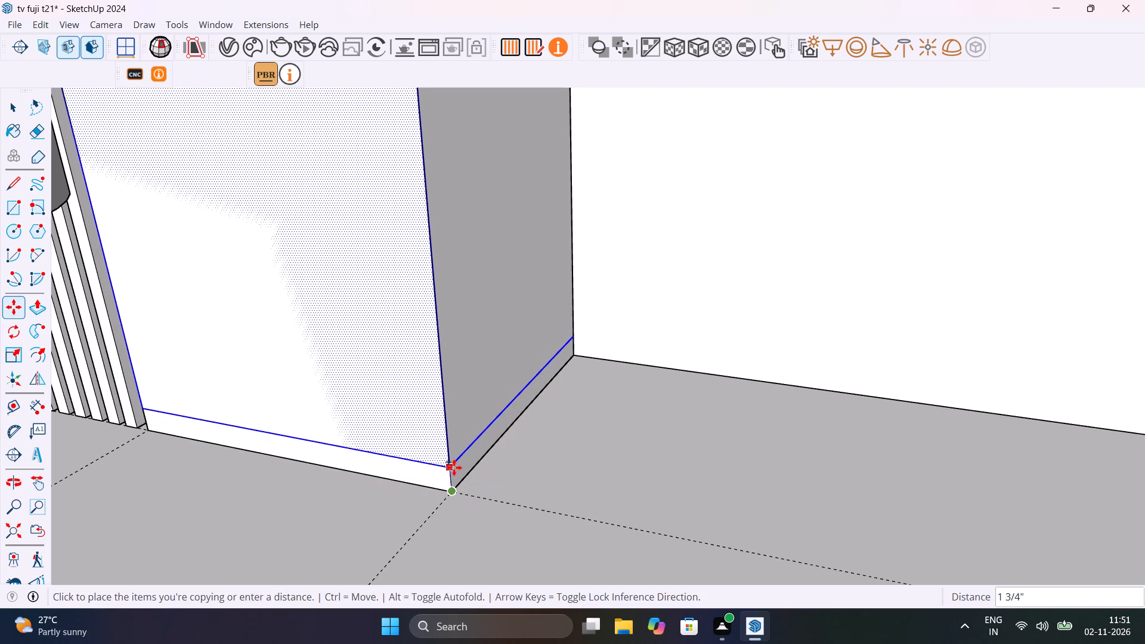
pyautogui.write('4"')
pyautogui.press('Return')
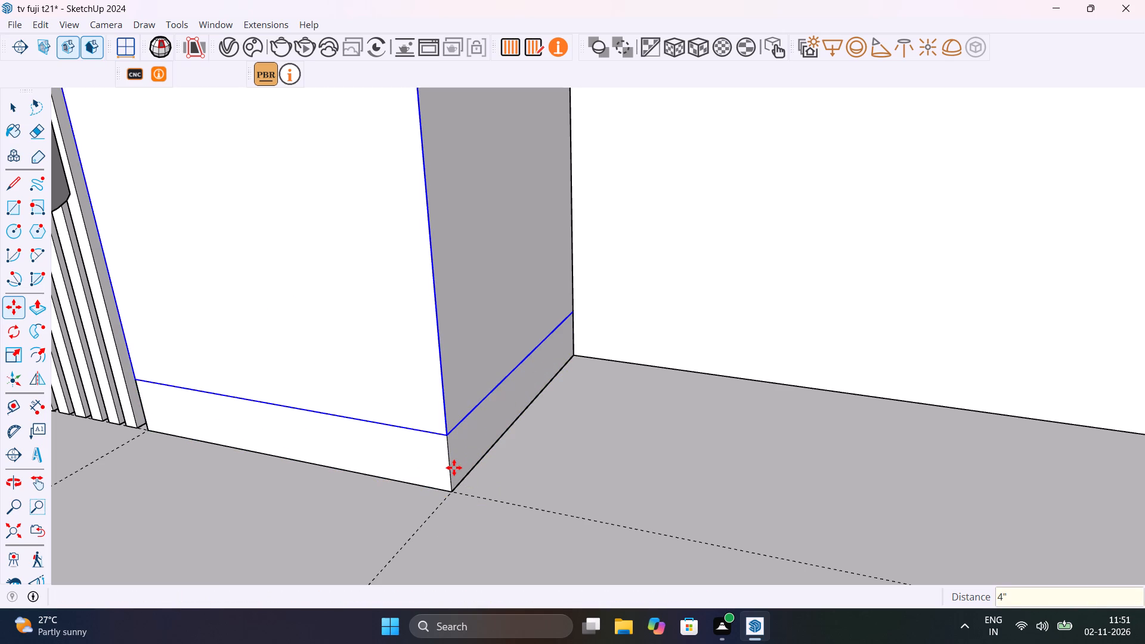
pyautogui.press('space')
# Push the bottom strip of the block's face opposite the side wall inward by 3".
pyautogui.click(423, 461)
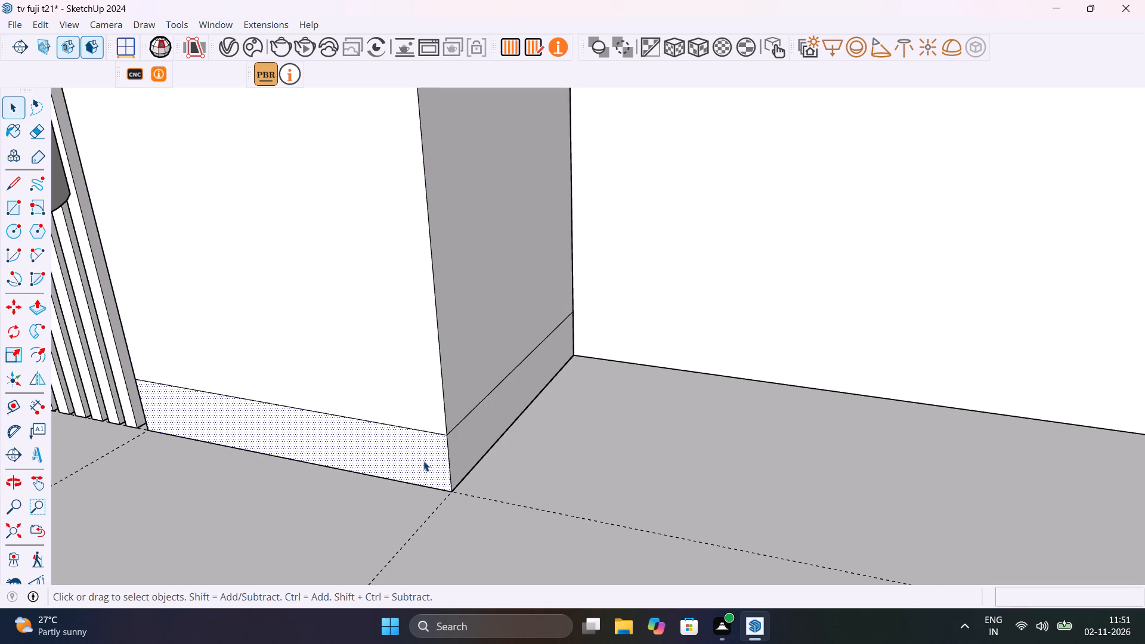
pyautogui.press('p')
pyautogui.click(423, 461)
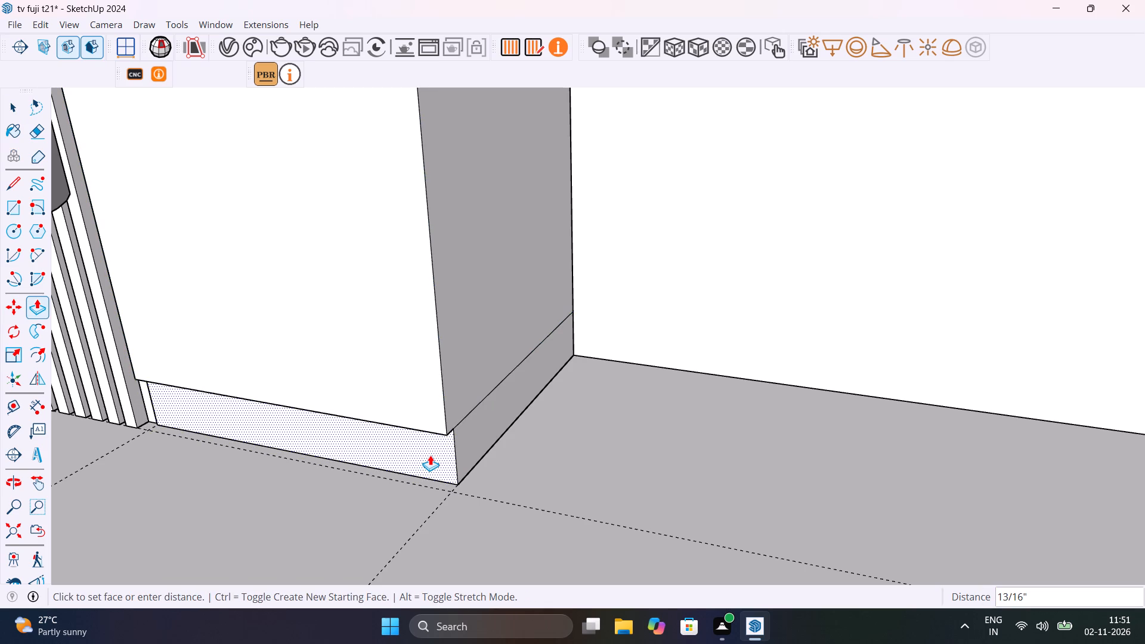
pyautogui.write('3"')
pyautogui.press('Return')
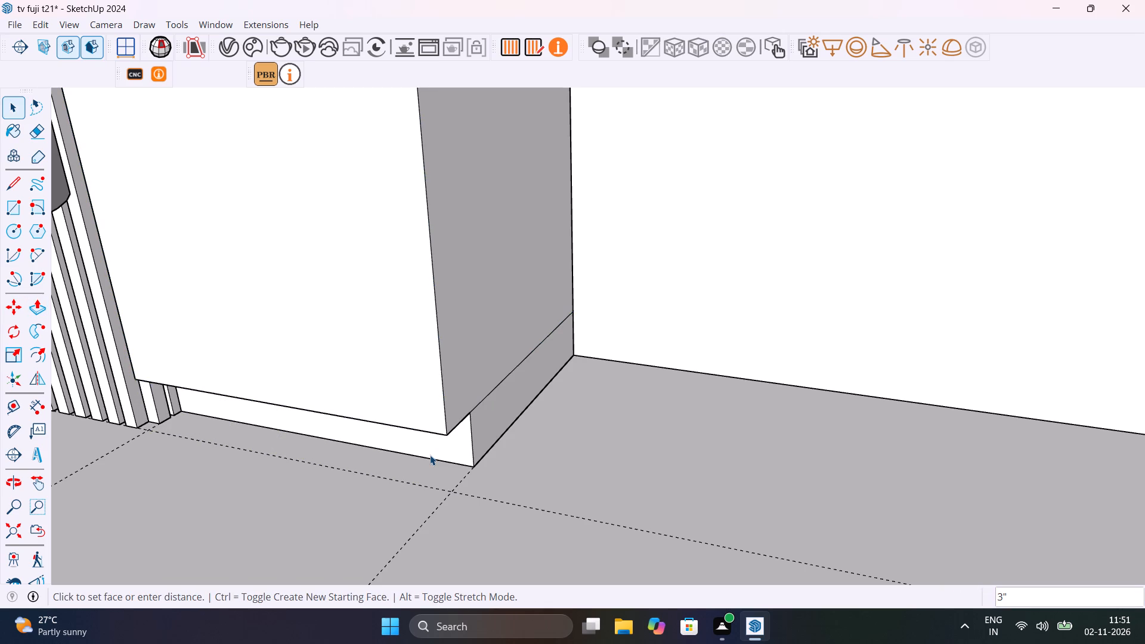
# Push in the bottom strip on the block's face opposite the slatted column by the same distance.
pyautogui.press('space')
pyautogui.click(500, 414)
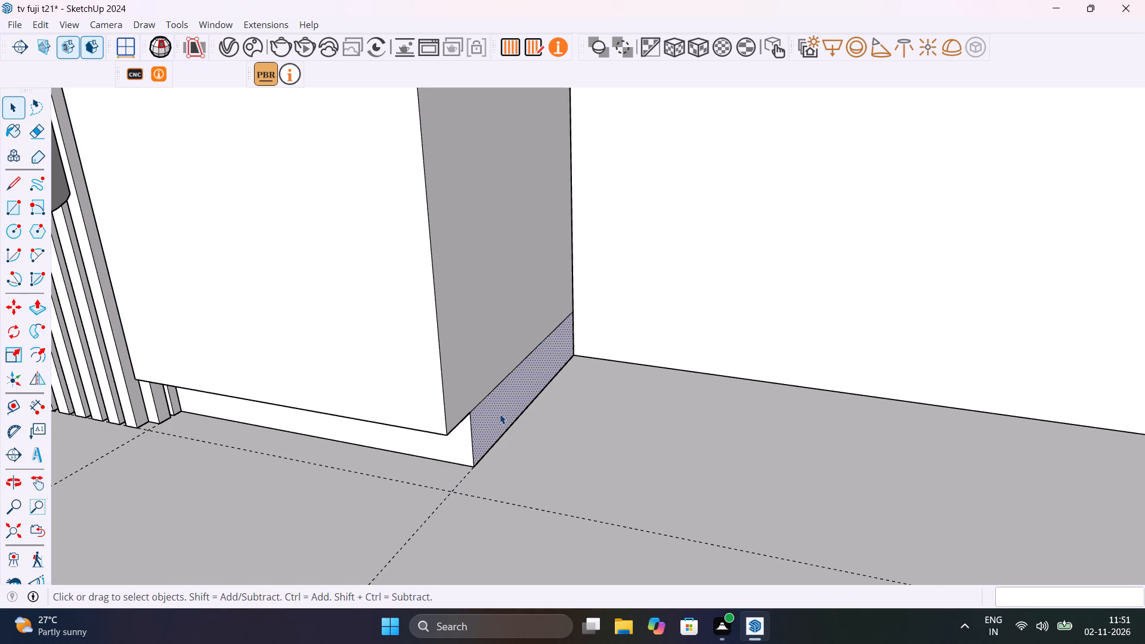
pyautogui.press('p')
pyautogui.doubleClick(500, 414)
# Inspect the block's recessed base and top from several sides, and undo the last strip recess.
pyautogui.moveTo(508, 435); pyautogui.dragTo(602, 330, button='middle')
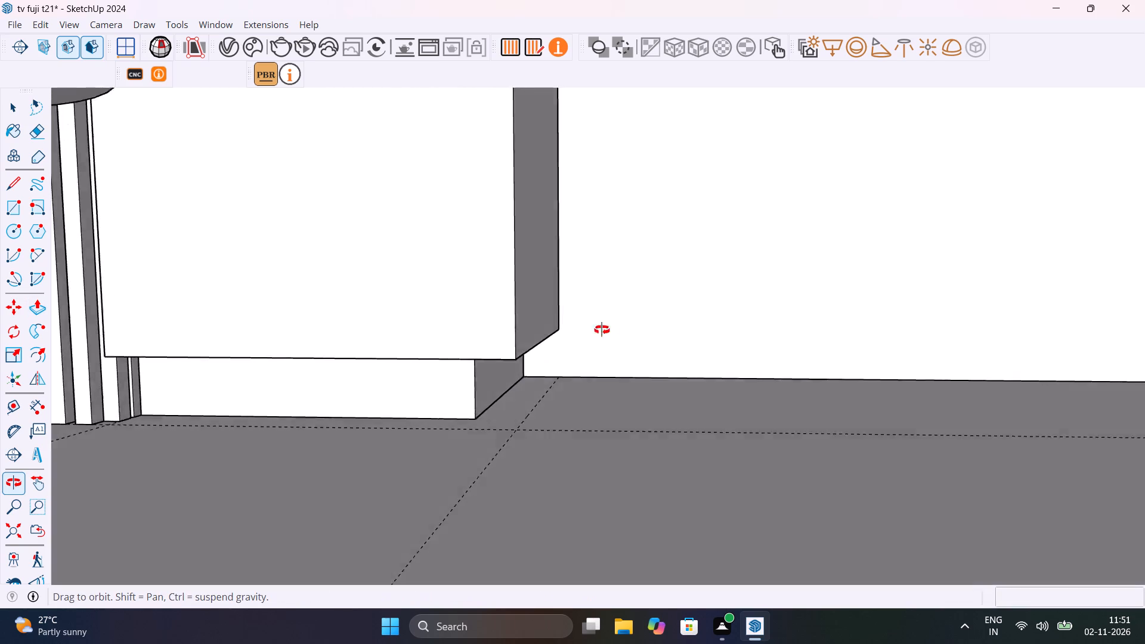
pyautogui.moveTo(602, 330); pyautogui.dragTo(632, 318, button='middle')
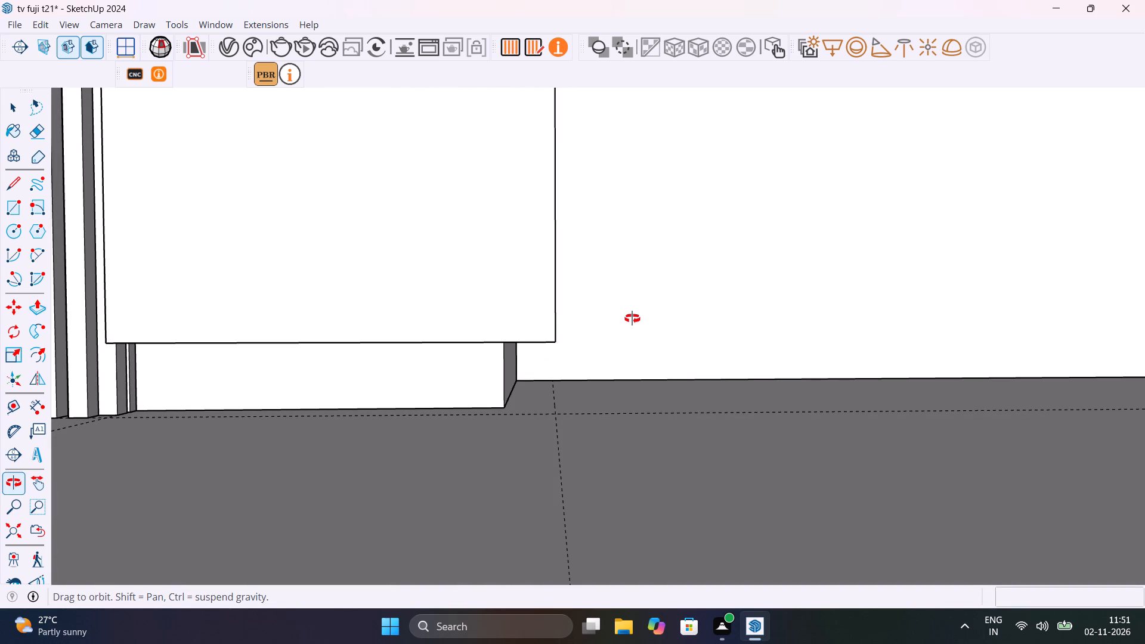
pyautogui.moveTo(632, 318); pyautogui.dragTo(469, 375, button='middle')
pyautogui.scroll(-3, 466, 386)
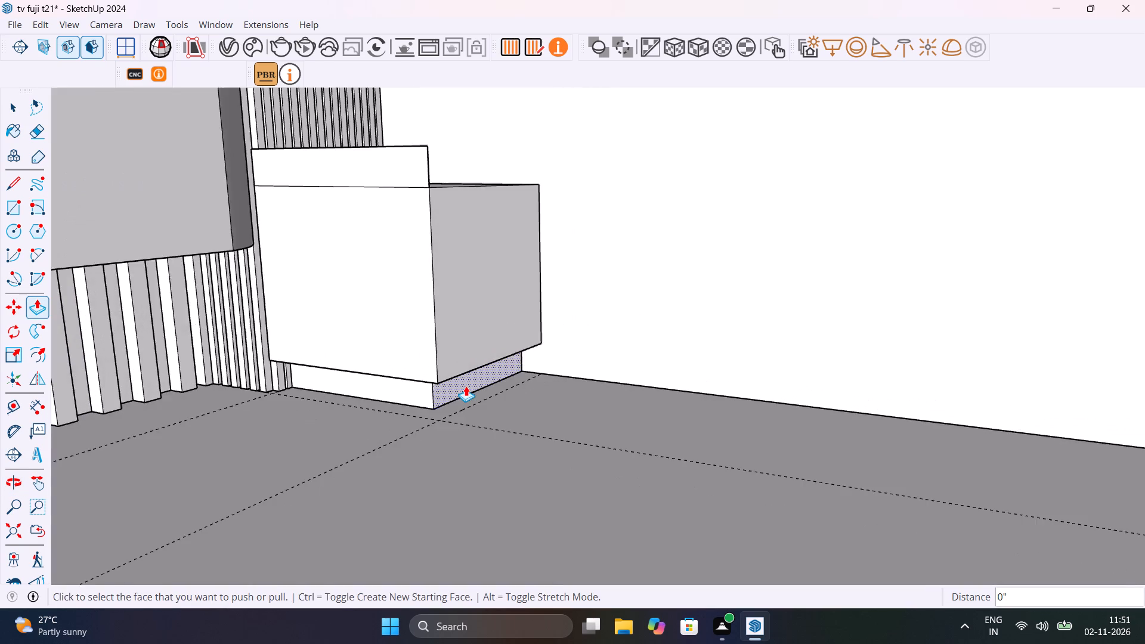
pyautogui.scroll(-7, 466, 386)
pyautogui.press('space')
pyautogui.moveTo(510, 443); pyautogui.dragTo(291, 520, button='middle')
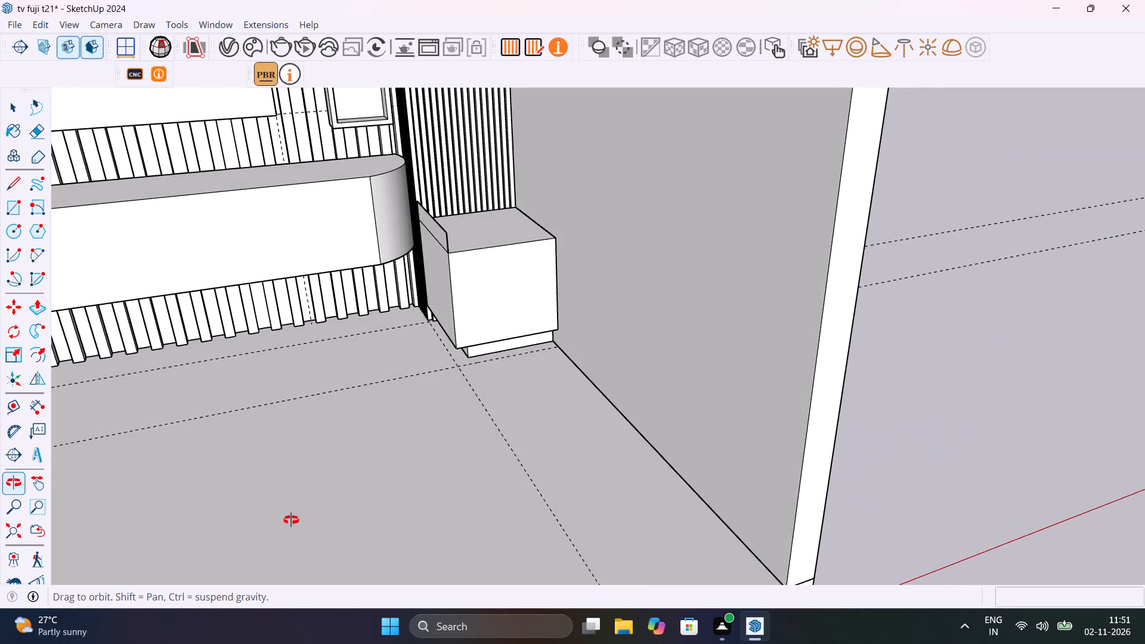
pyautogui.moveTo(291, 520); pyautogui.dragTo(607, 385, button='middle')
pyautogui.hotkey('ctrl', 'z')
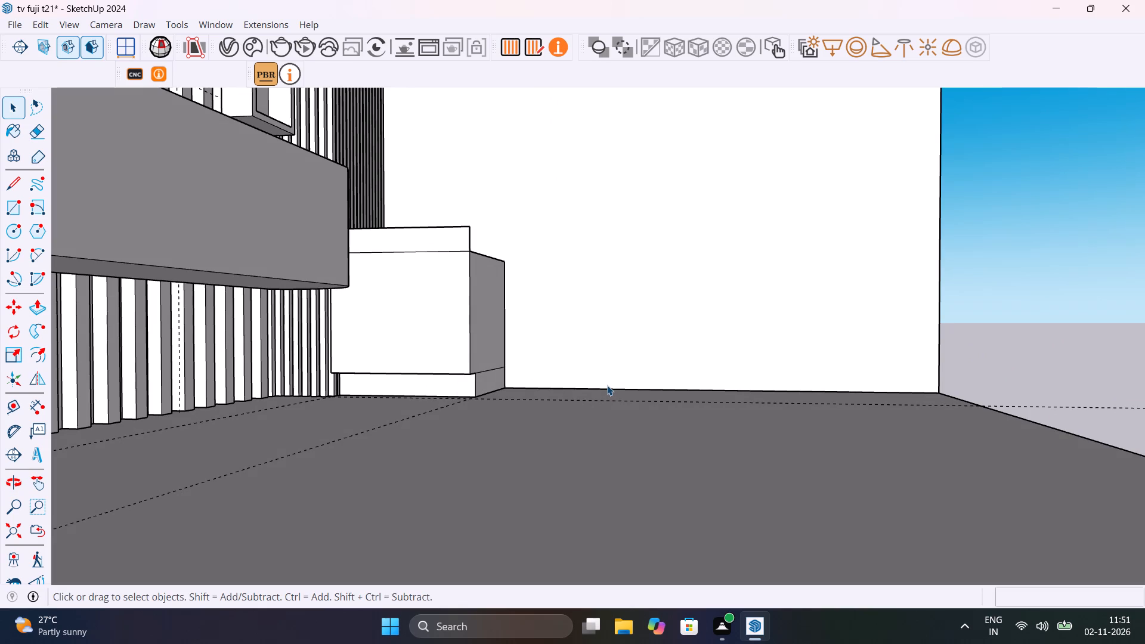
# Undo the block's remaining base recess and the 4" upward copy of its face and bottom edges.
pyautogui.hotkey('ctrl', 'z')
pyautogui.hotkey('ctrl', 'z')
# Copy the block's two exposed bottom edges 3" straight up to mark a plinth strip.
pyautogui.moveTo(577, 397); pyautogui.dragTo(462, 494, button='middle')
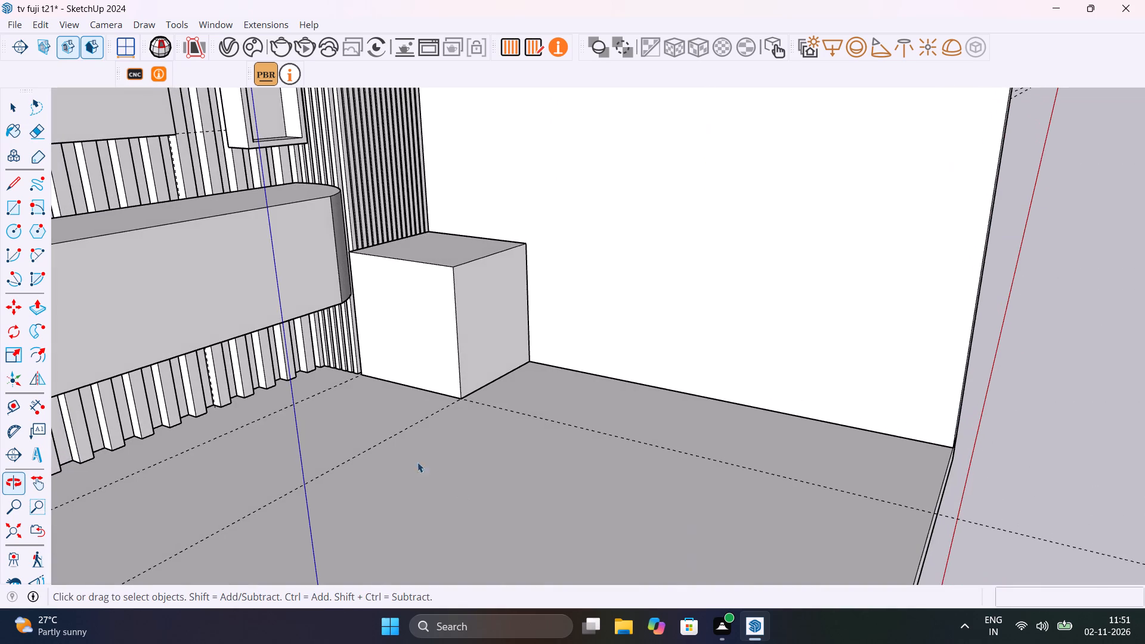
pyautogui.scroll(5, 409, 414)
pyautogui.click(469, 357)
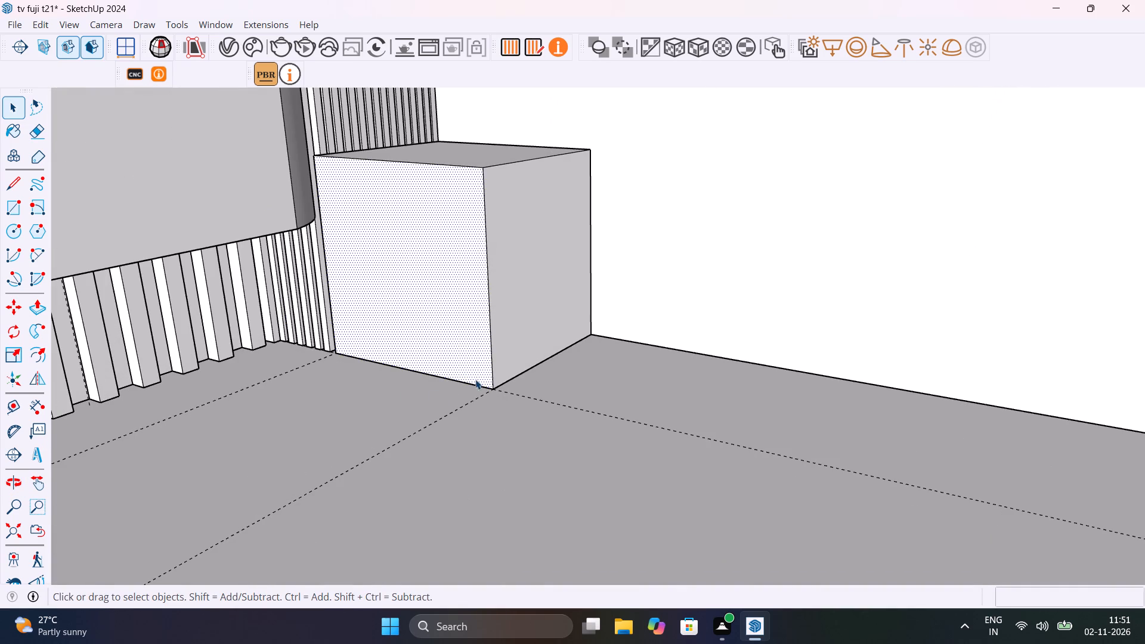
pyautogui.click(475, 385)
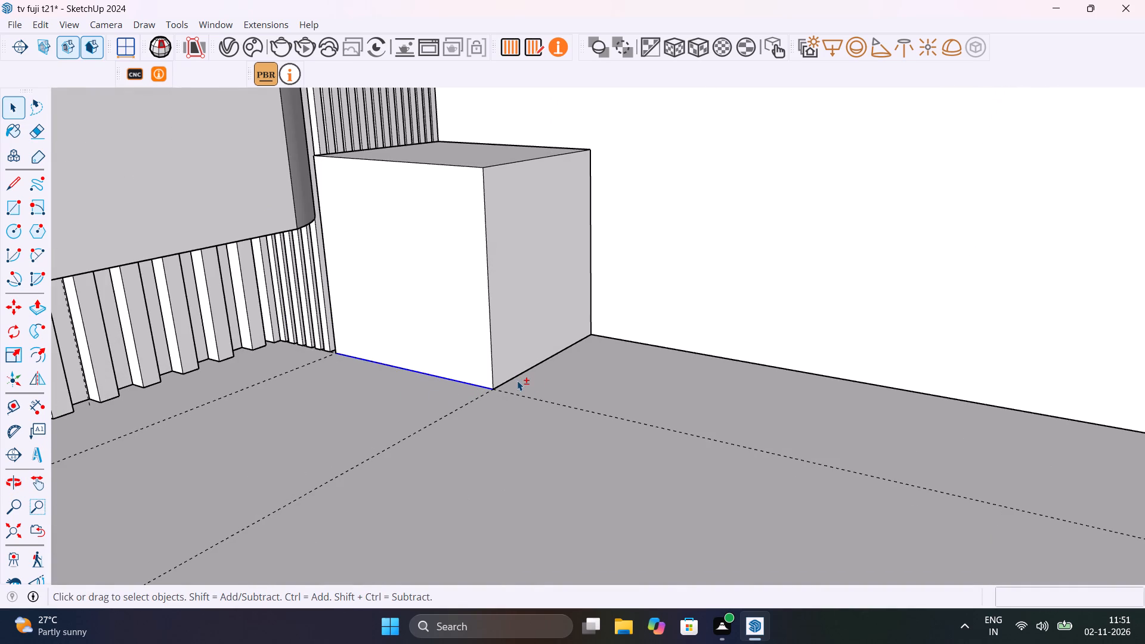
pyautogui.keyDown('shift'); pyautogui.click(513, 377); pyautogui.keyUp('shift')
pyautogui.press('m')
pyautogui.click(495, 391)
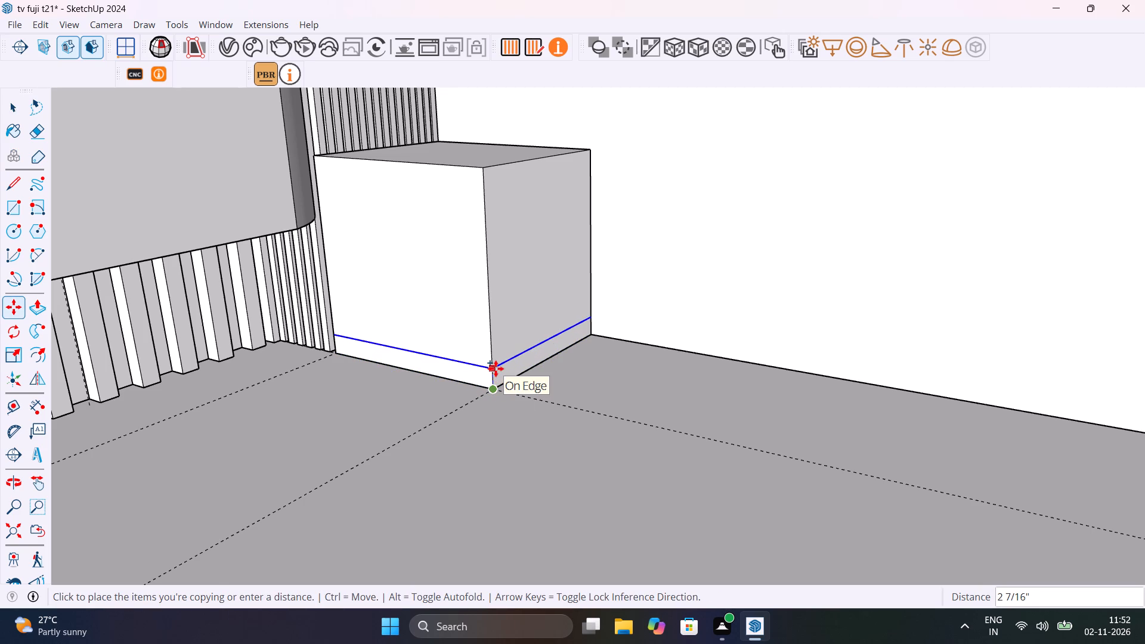
pyautogui.write('3"')
pyautogui.press('Return')
pyautogui.press('space')
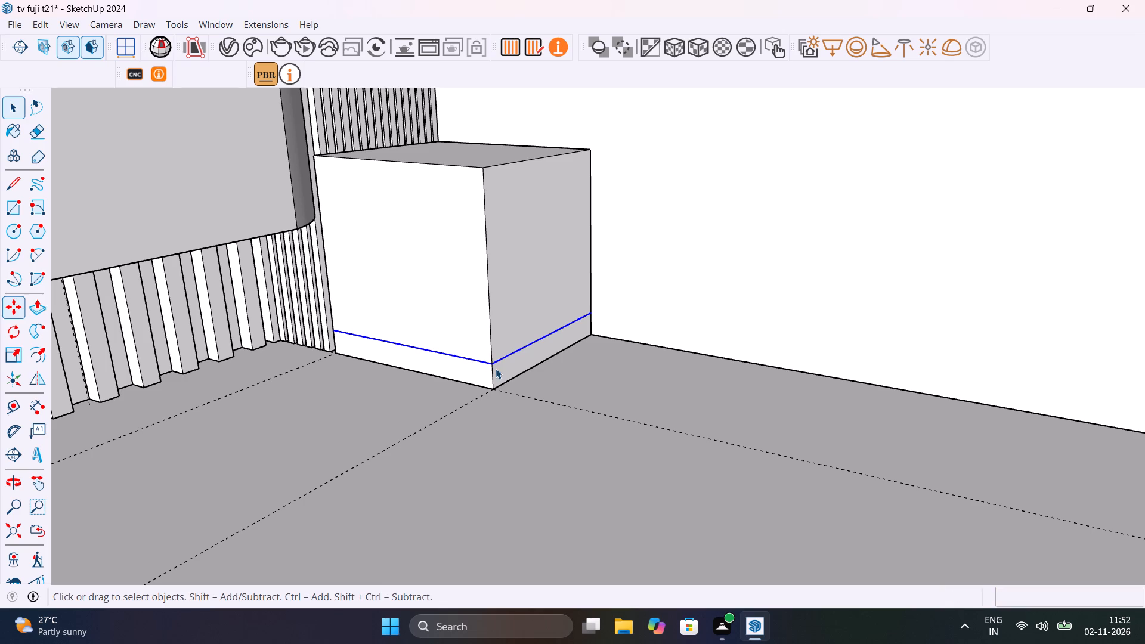
# Push the bottom strip of the block's face opposite the side wall inward by 3".
pyautogui.click(481, 370)
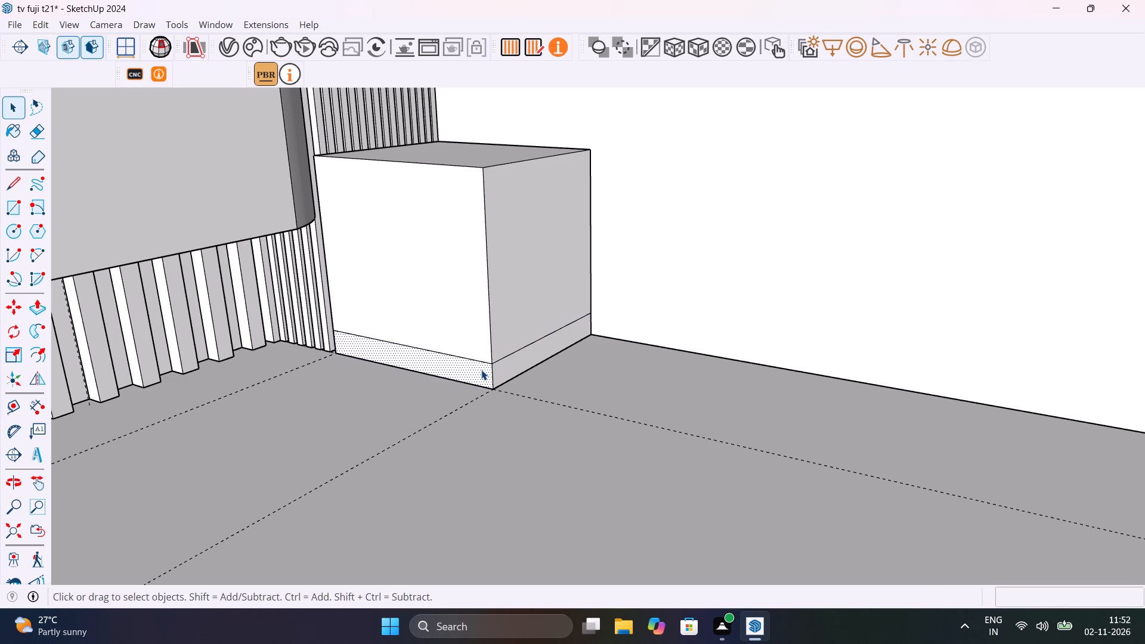
pyautogui.press('p')
pyautogui.click(481, 370)
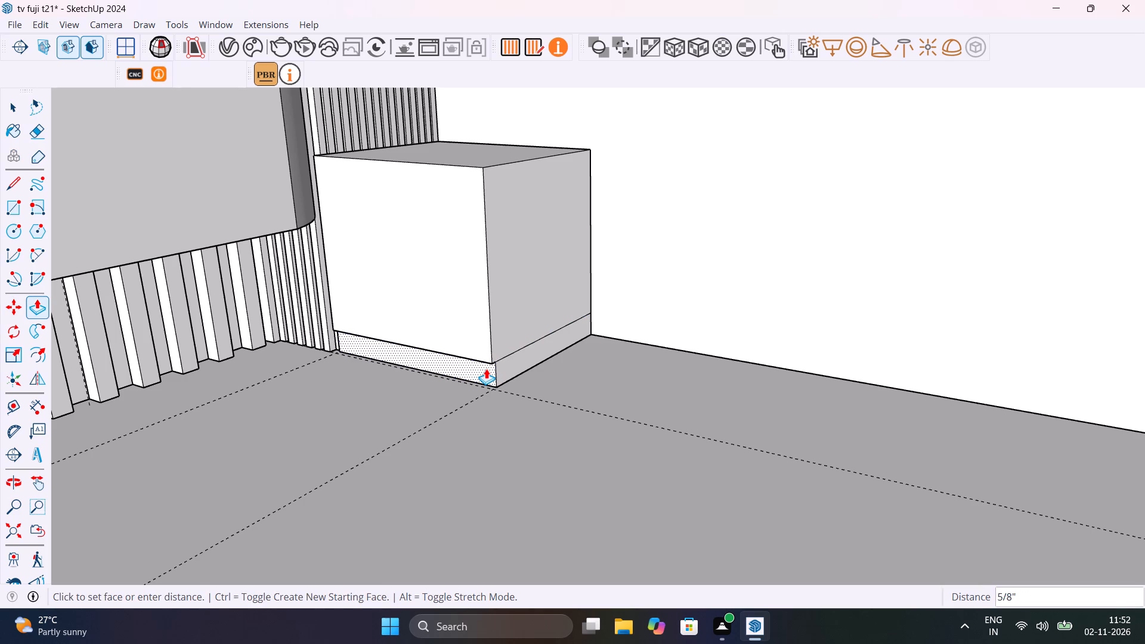
pyautogui.press('3')
pyautogui.hotkey('shift', '"')
pyautogui.press('Return')
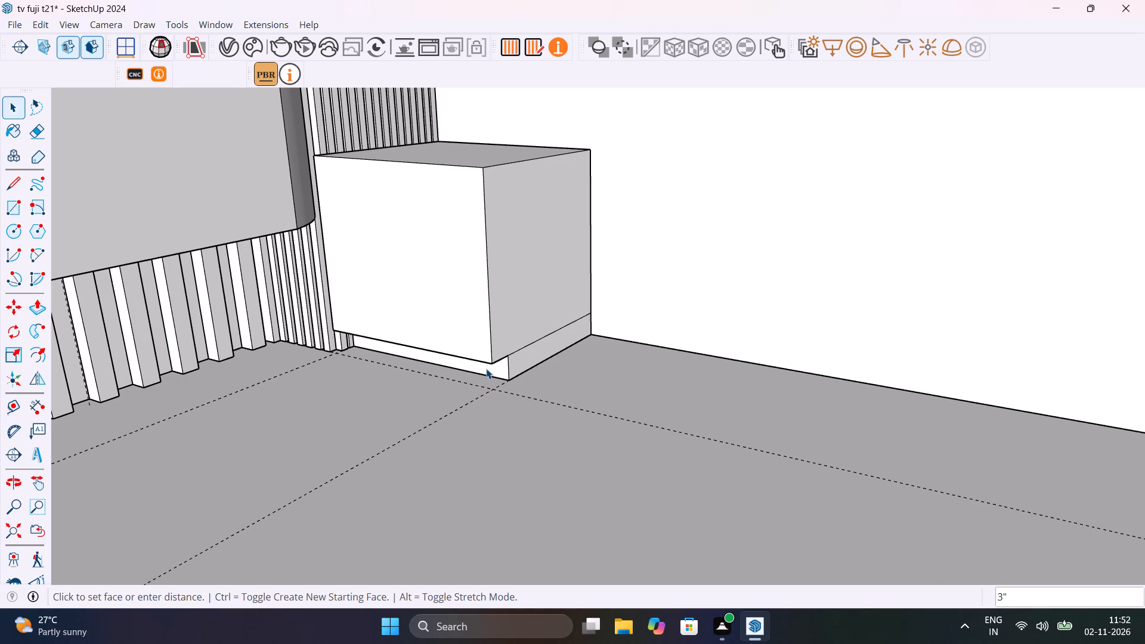
# Push in the bottom strip on the block's face opposite the slatted column by the same 3" distance.
pyautogui.click(521, 363)
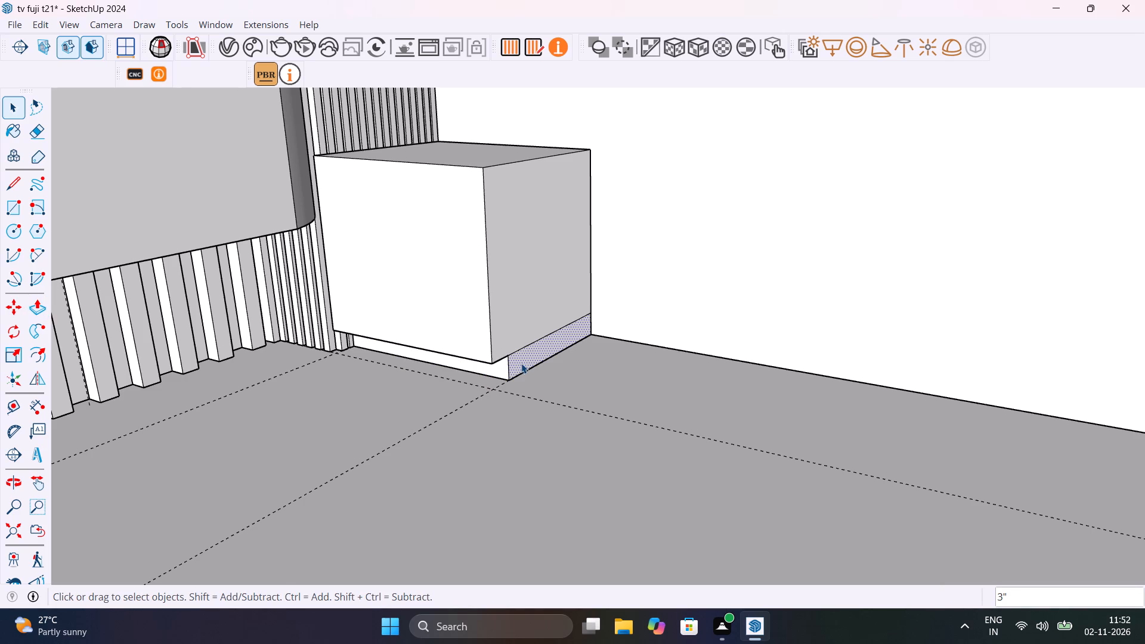
pyautogui.press('p')
pyautogui.doubleClick(521, 363)
pyautogui.press('space')
# Inspect the block's recessed plinth on both exposed sides from low and high angles.
pyautogui.moveTo(491, 401); pyautogui.dragTo(494, 396, button='middle')
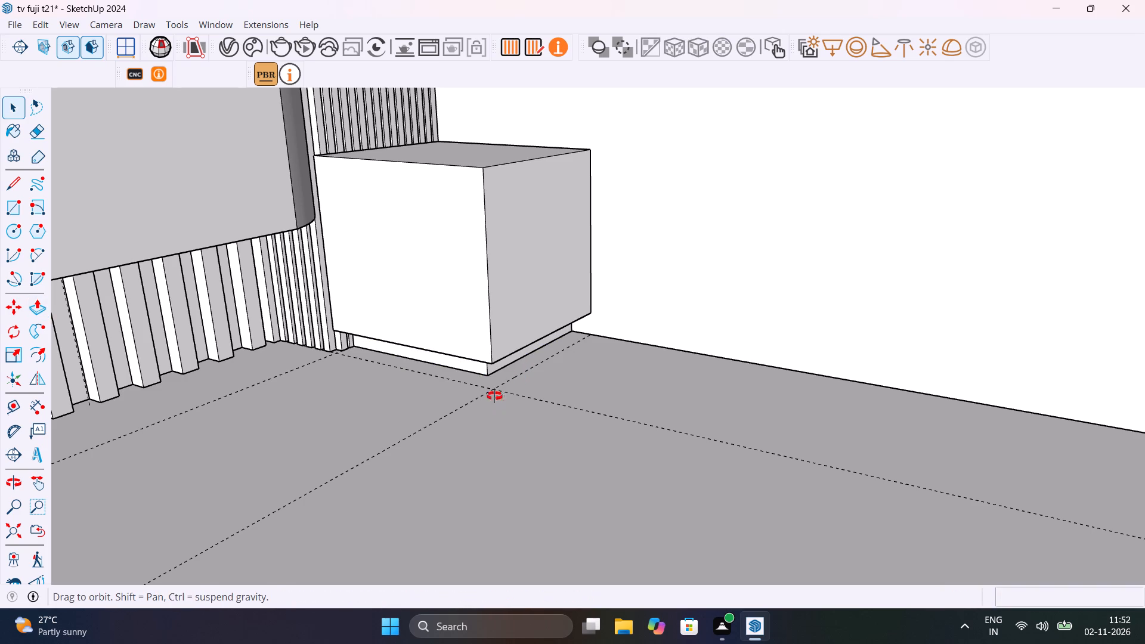
pyautogui.moveTo(494, 396); pyautogui.dragTo(513, 366, button='middle')
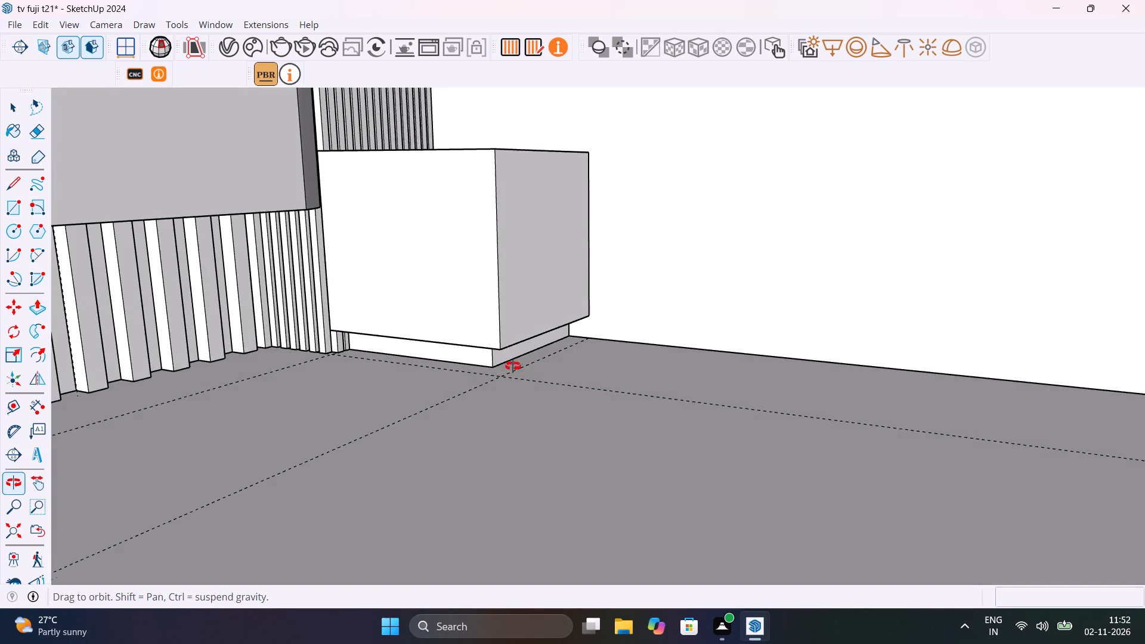
pyautogui.moveTo(513, 366); pyautogui.dragTo(501, 395, button='middle')
pyautogui.scroll(1, 500, 396)
pyautogui.scroll(-6, 511, 395)
pyautogui.moveTo(513, 396); pyautogui.dragTo(522, 525, button='middle')
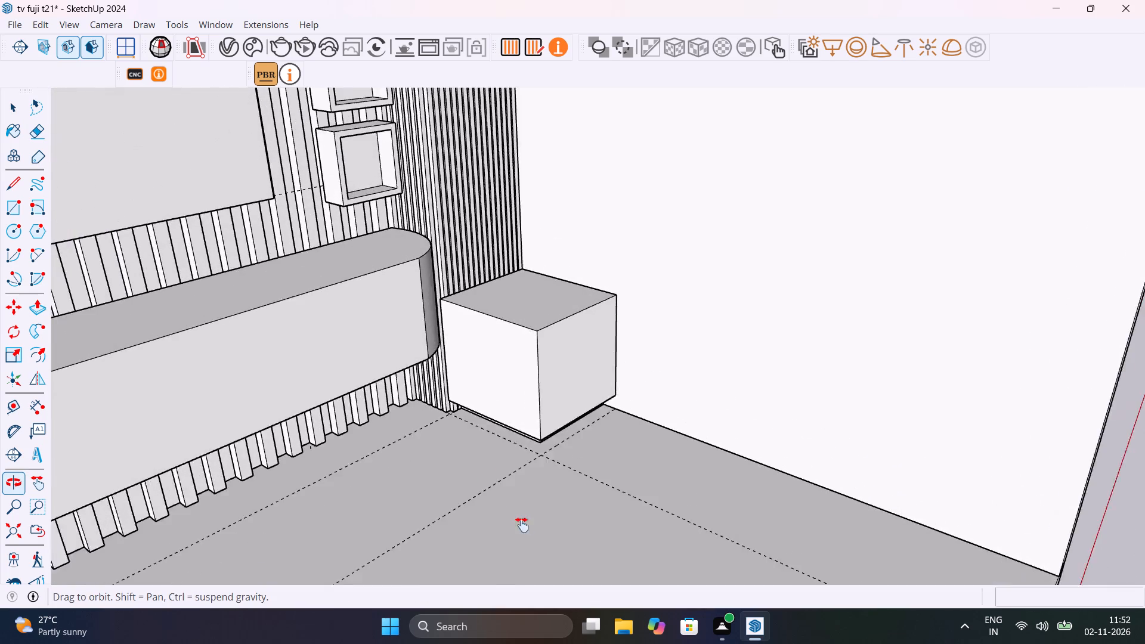
pyautogui.moveTo(522, 525); pyautogui.dragTo(587, 465, button='middle')
pyautogui.scroll(6, 562, 373)
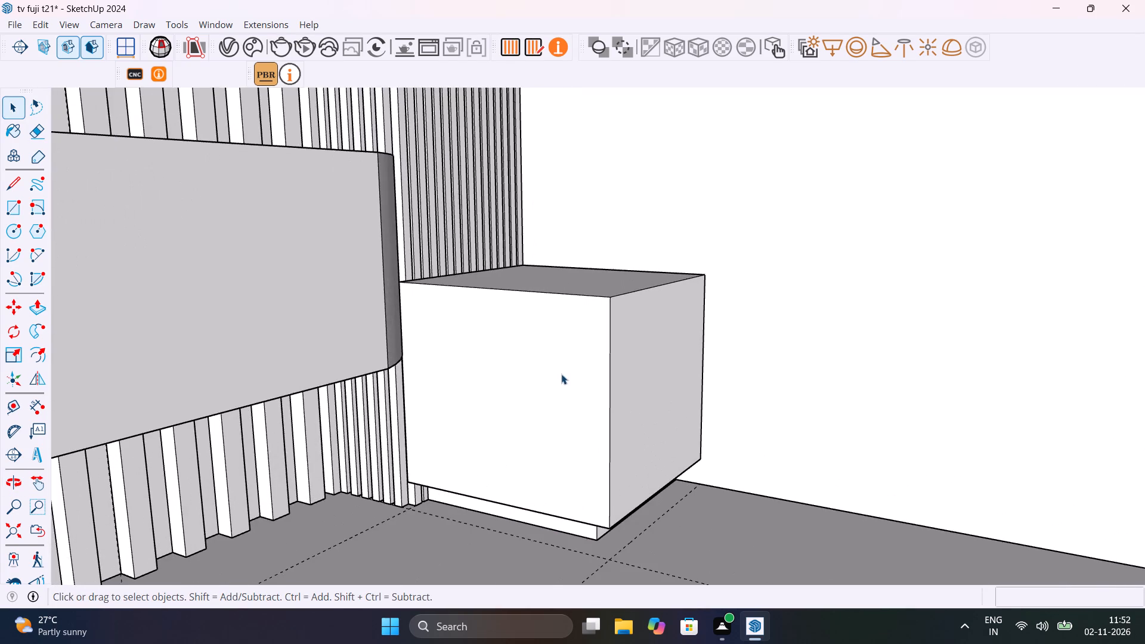
# Make the entire corner block, including its recessed plinth, a group.
pyautogui.moveTo(561, 374); pyautogui.dragTo(549, 481, button='middle')
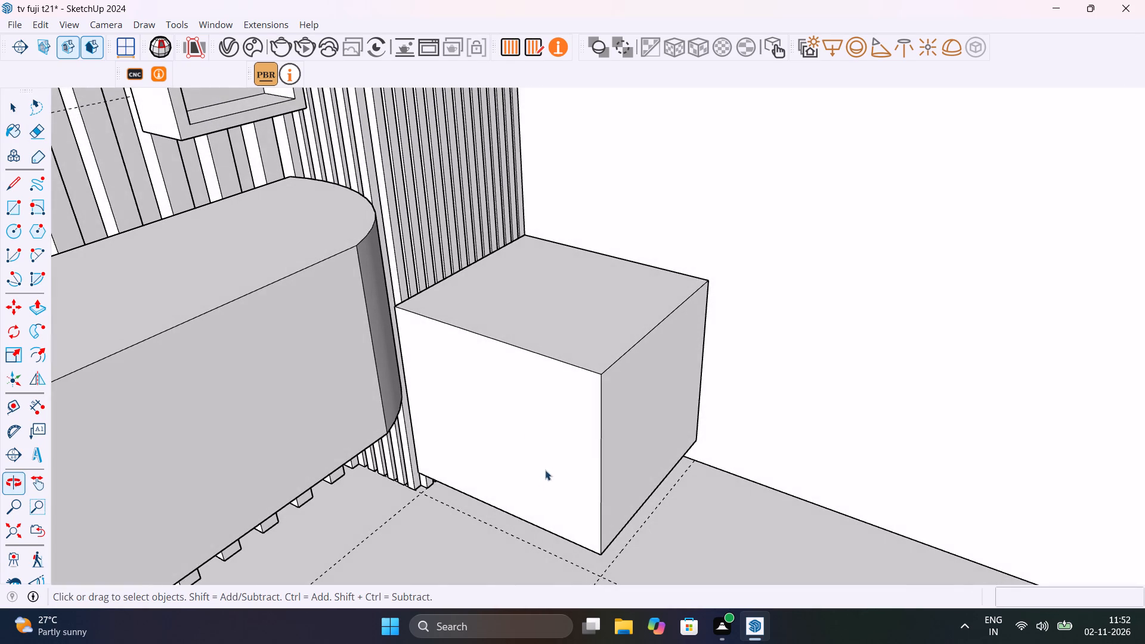
pyautogui.tripleClick(532, 422)
pyautogui.rightClick(532, 422)
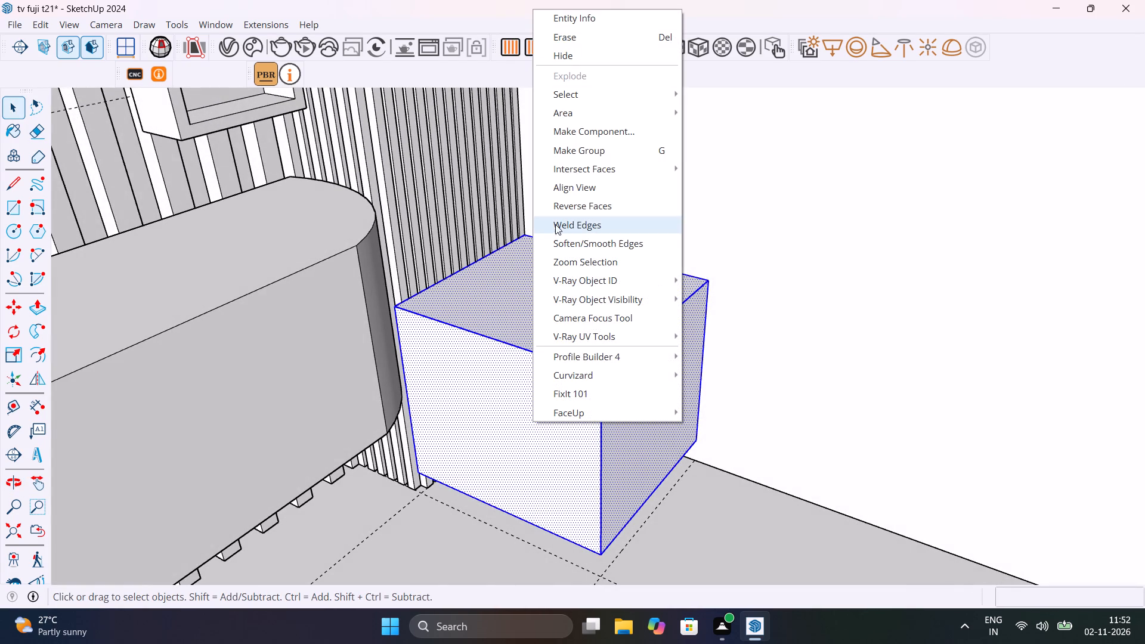
pyautogui.click(574, 148)
# Inside the block group, copy the vertical edge nearest the slatted column 1" across the face opposite the side wall.
pyautogui.scroll(-7, 572, 251)
pyautogui.doubleClick(561, 311)
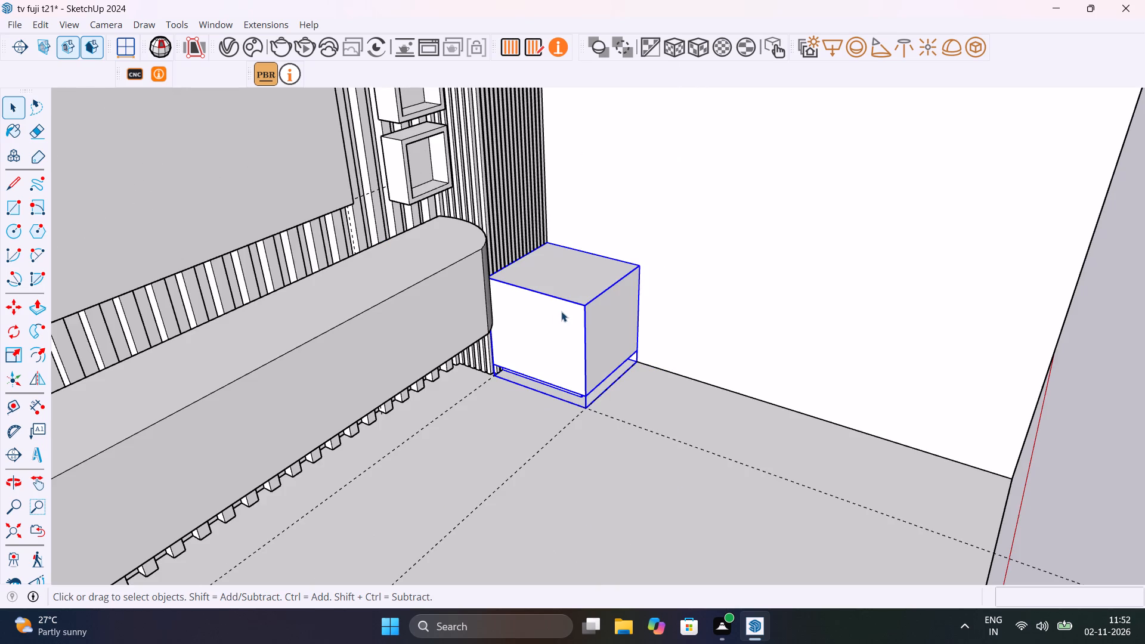
pyautogui.scroll(10, 561, 314)
pyautogui.scroll(5, 367, 255)
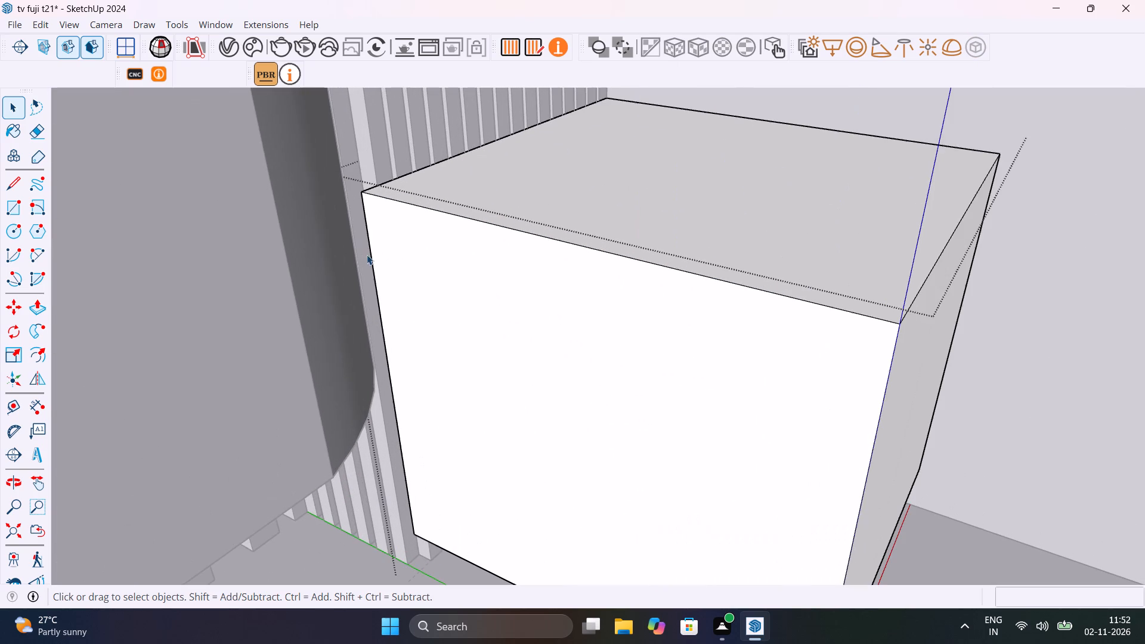
pyautogui.click(373, 254)
pyautogui.press('m')
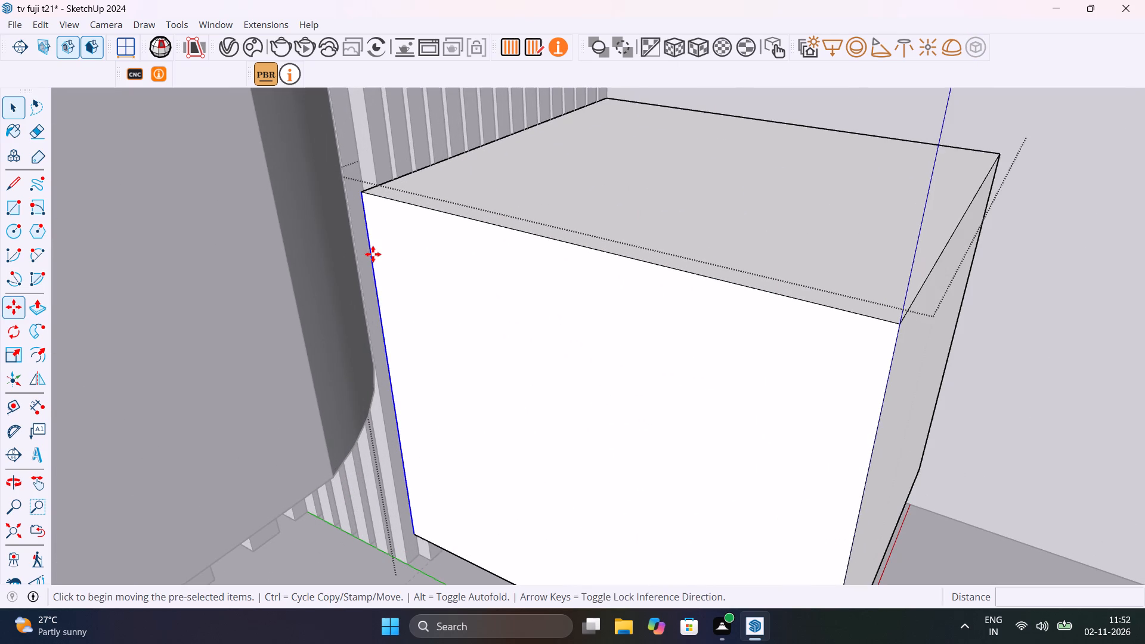
pyautogui.click(365, 199)
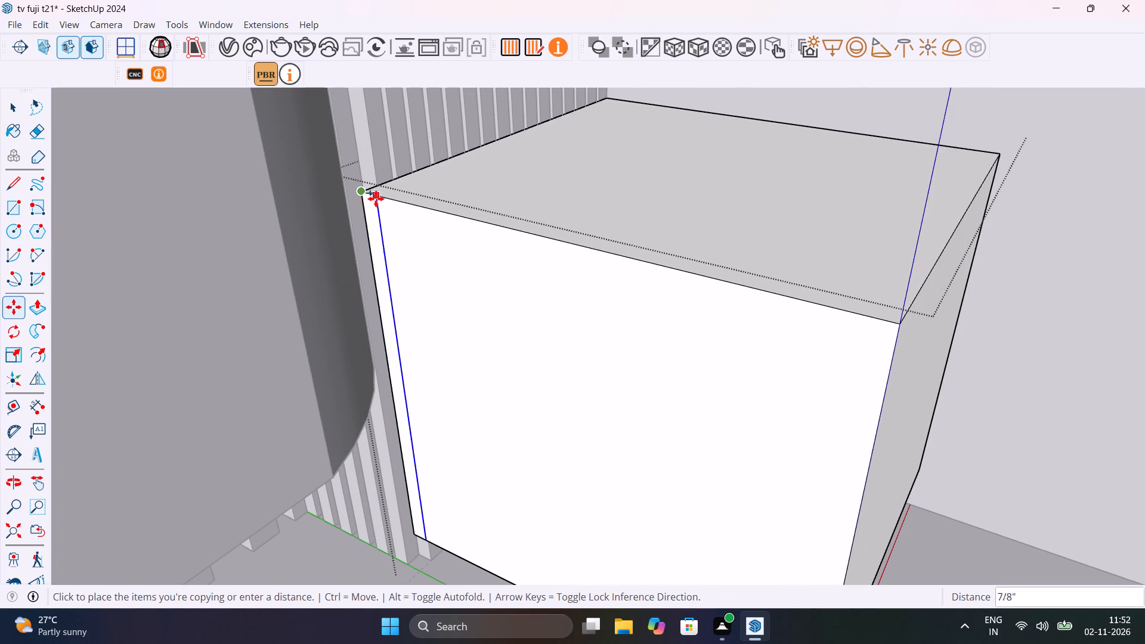
pyautogui.write('1"')
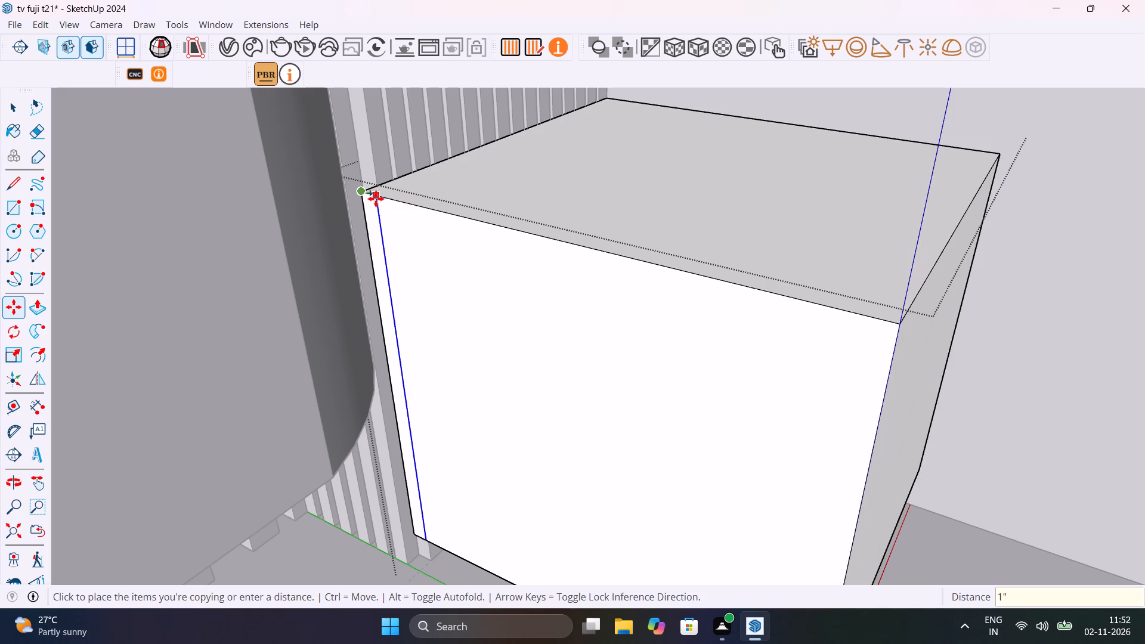
pyautogui.press('Return')
pyautogui.press('space')
# Turn the narrow 1" vertical strip on that face into a component, keeping the default settings.
pyautogui.doubleClick(375, 213)
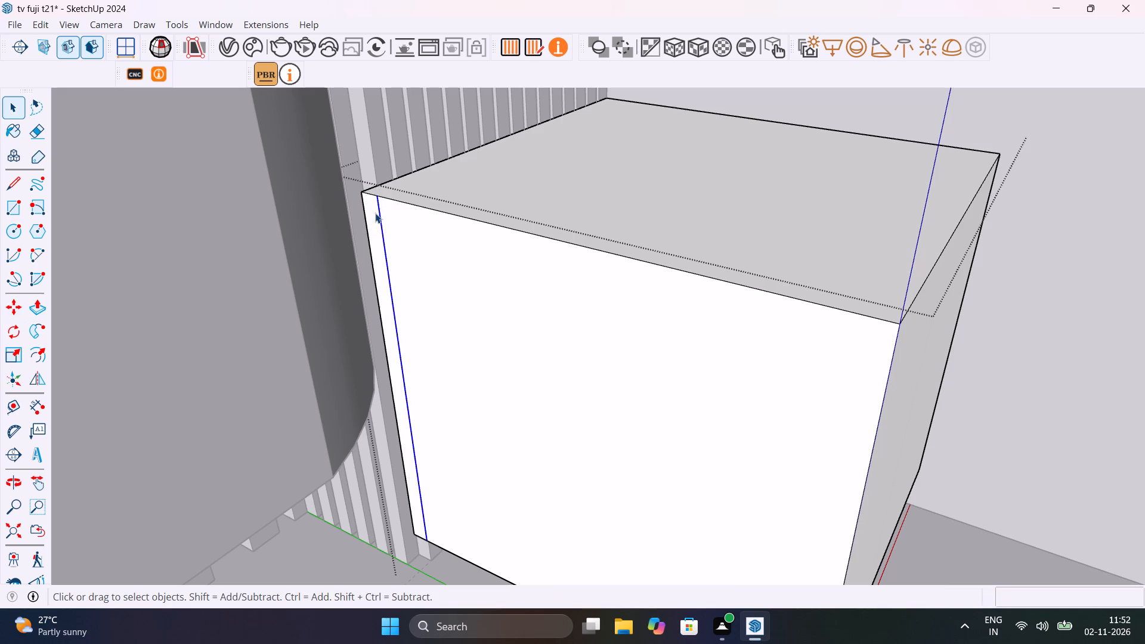
pyautogui.rightClick(375, 213)
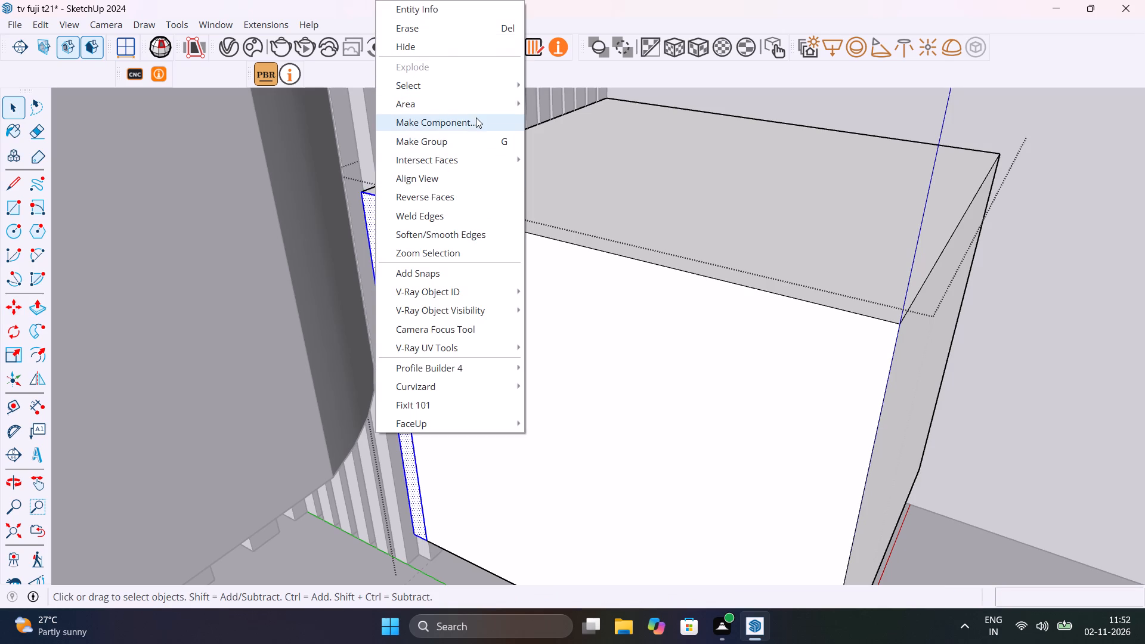
pyautogui.click(481, 123)
pyautogui.click(581, 493)
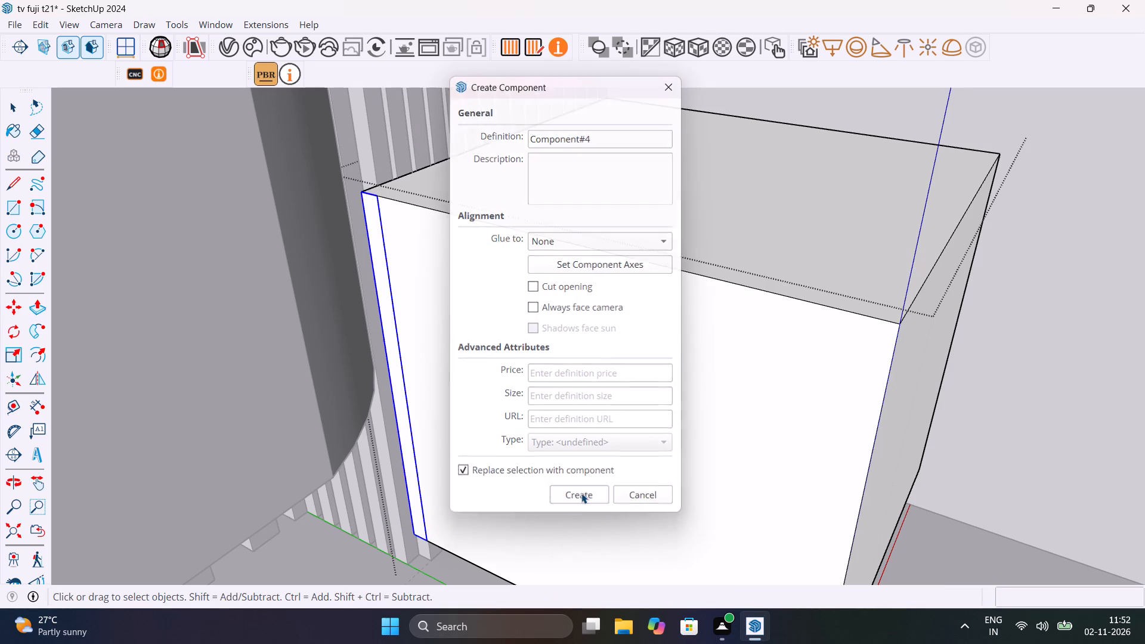
# Copy the strip component to the face's far vertical edge and divide the span into 10 equally spaced copies.
pyautogui.press('m')
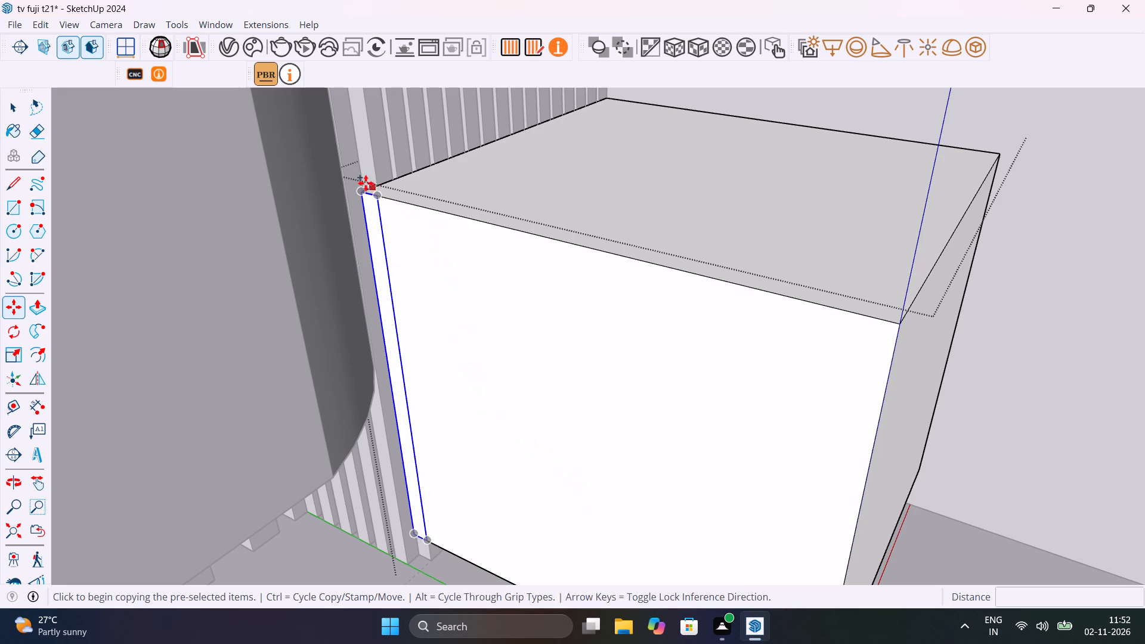
pyautogui.scroll(5, 369, 187)
pyautogui.click(382, 203)
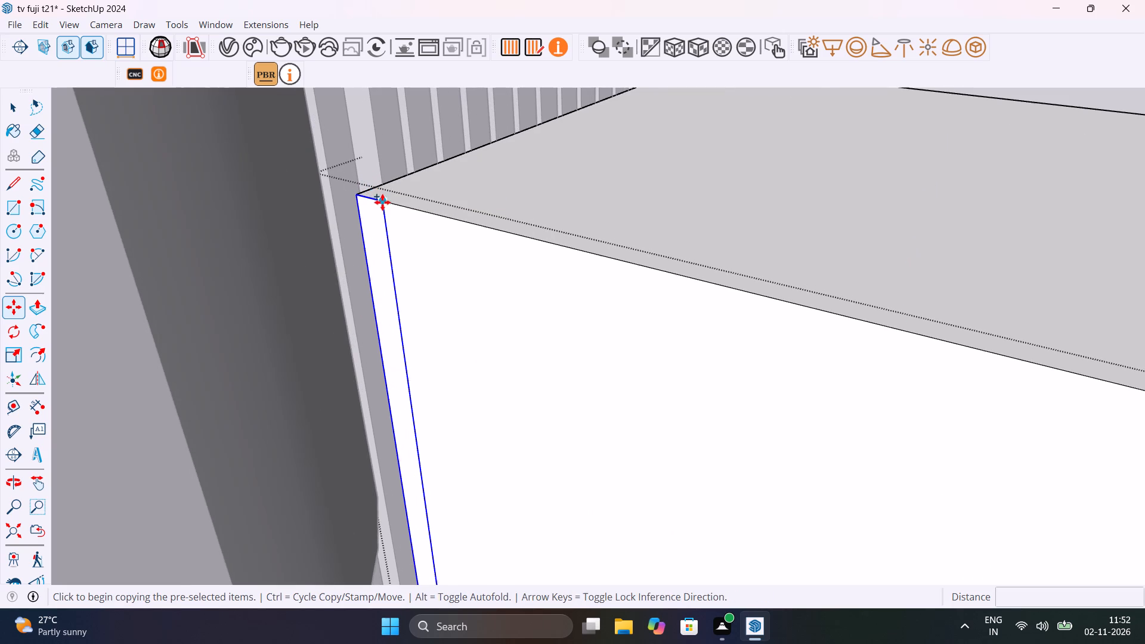
pyautogui.scroll(-12, 482, 256)
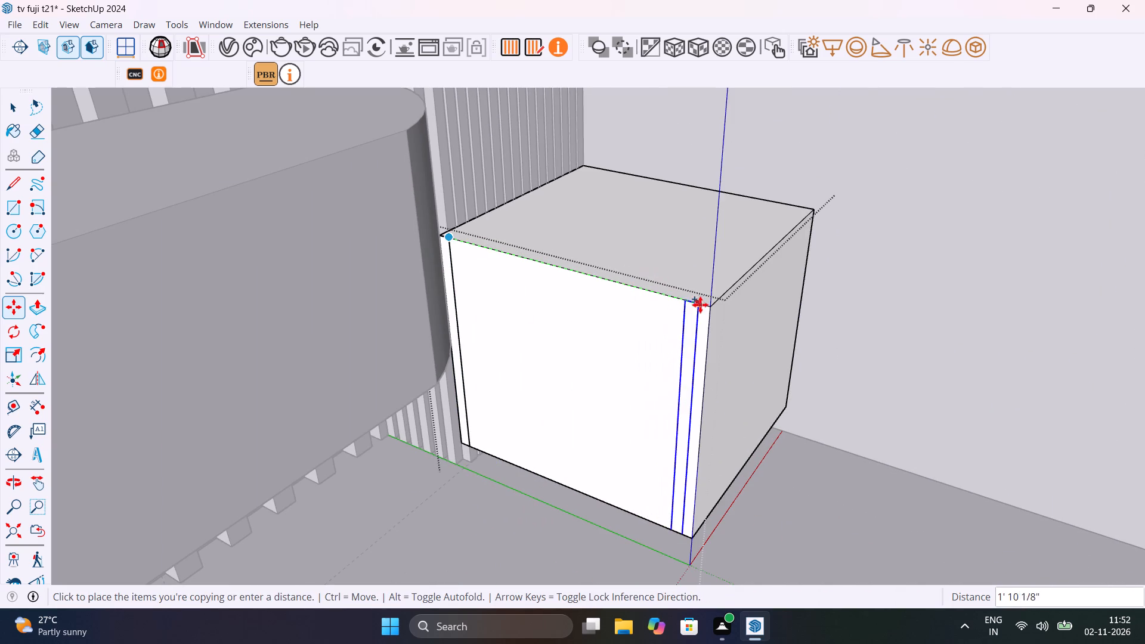
pyautogui.click(707, 308)
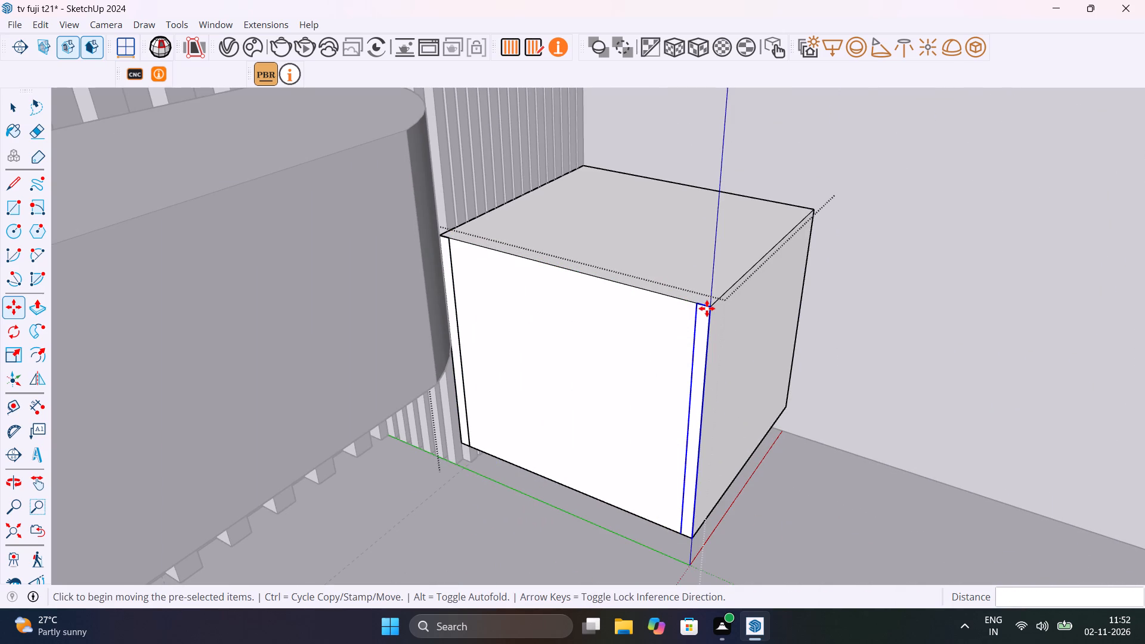
pyautogui.write('10/')
pyautogui.press('Return')
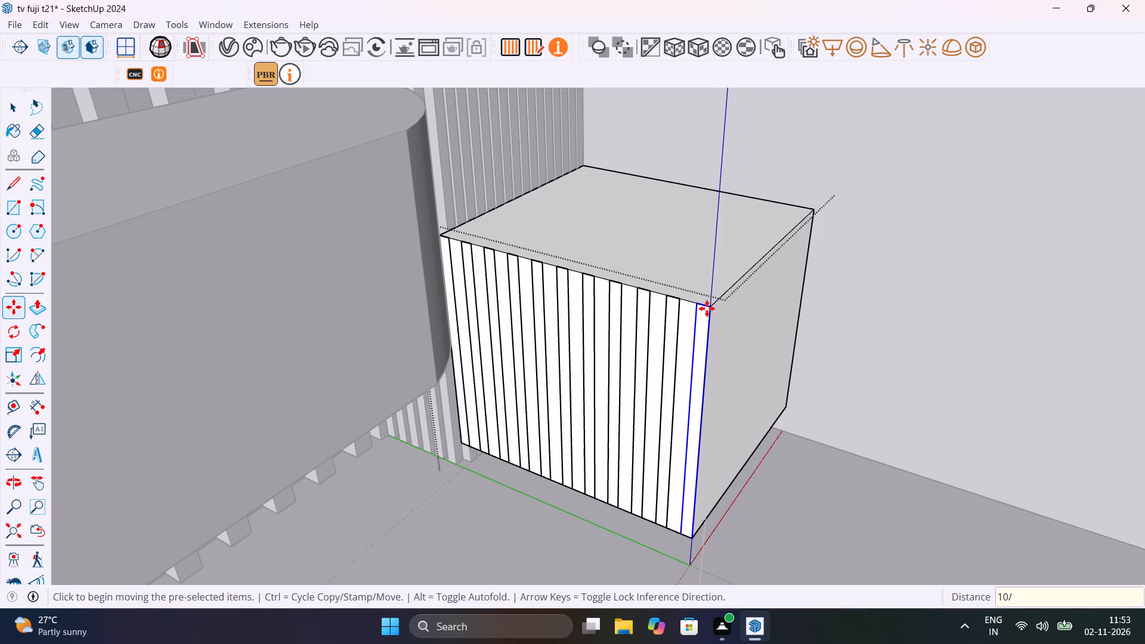
pyautogui.press('space')
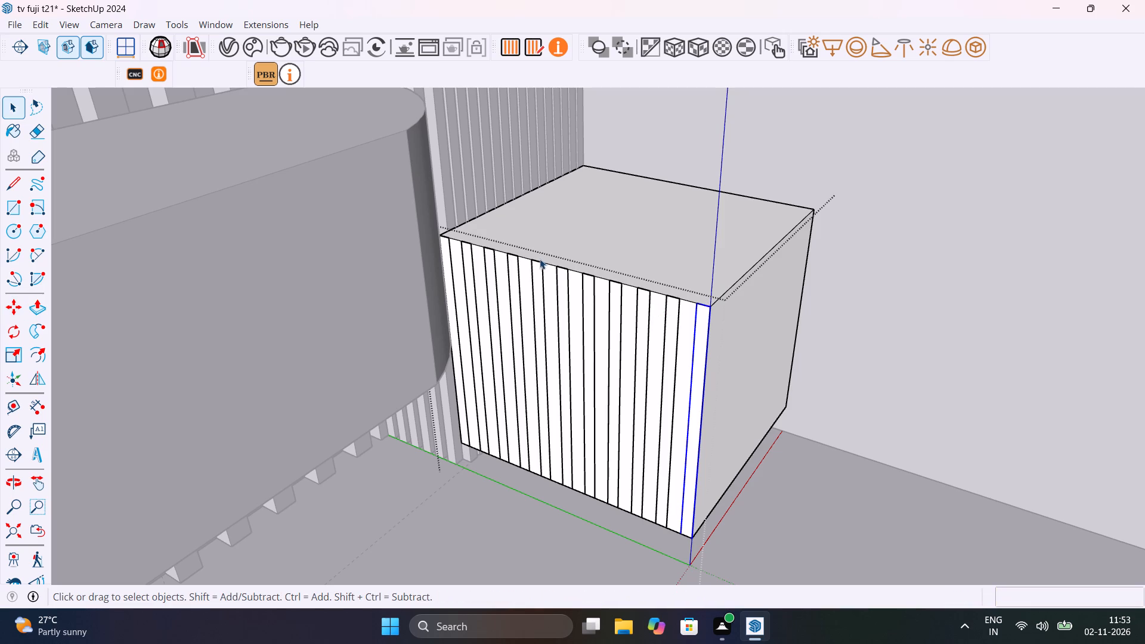
# Open the strip component nearest the slatted column and extrude its face outward 1" to form the slats.
pyautogui.scroll(11, 447, 247)
pyautogui.doubleClick(447, 246)
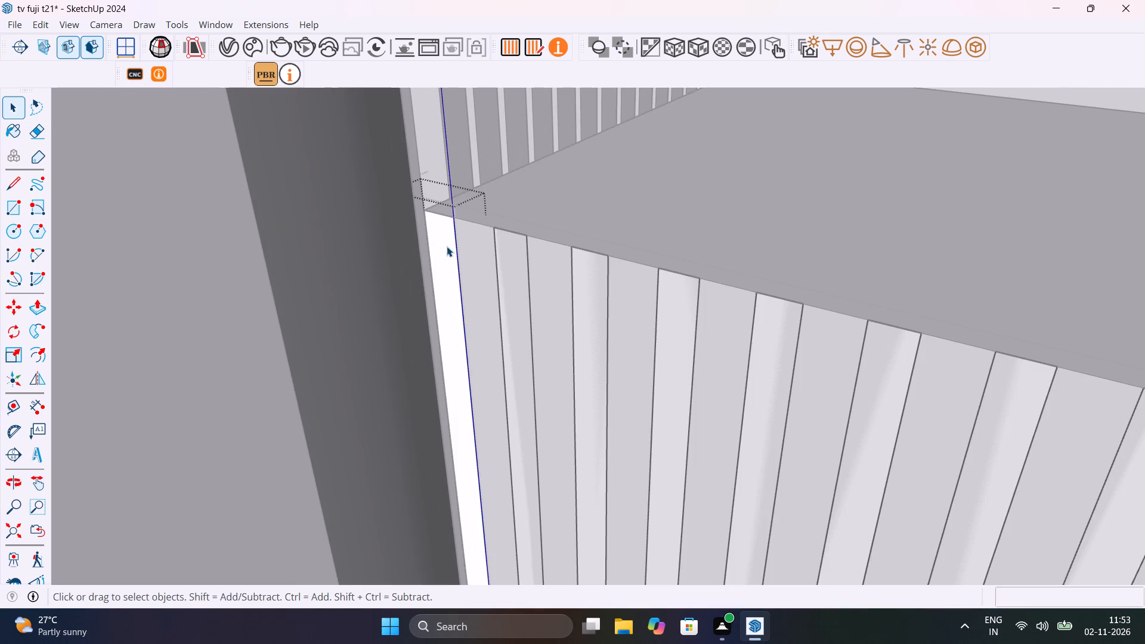
pyautogui.click(447, 246)
pyautogui.press('p')
pyautogui.click(447, 246)
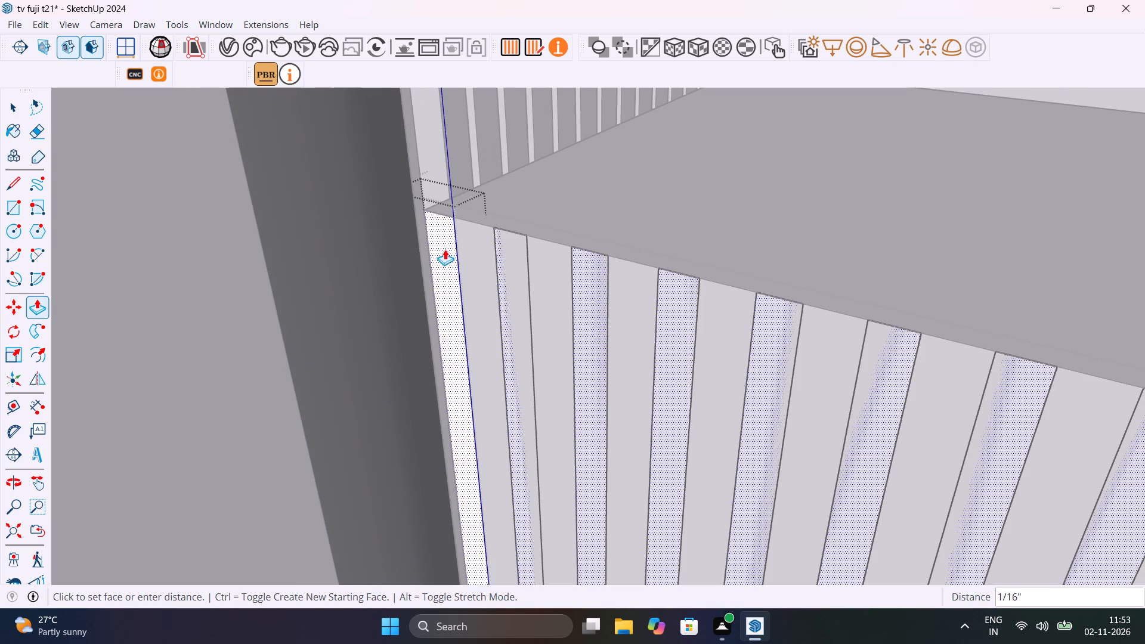
pyautogui.write('1"')
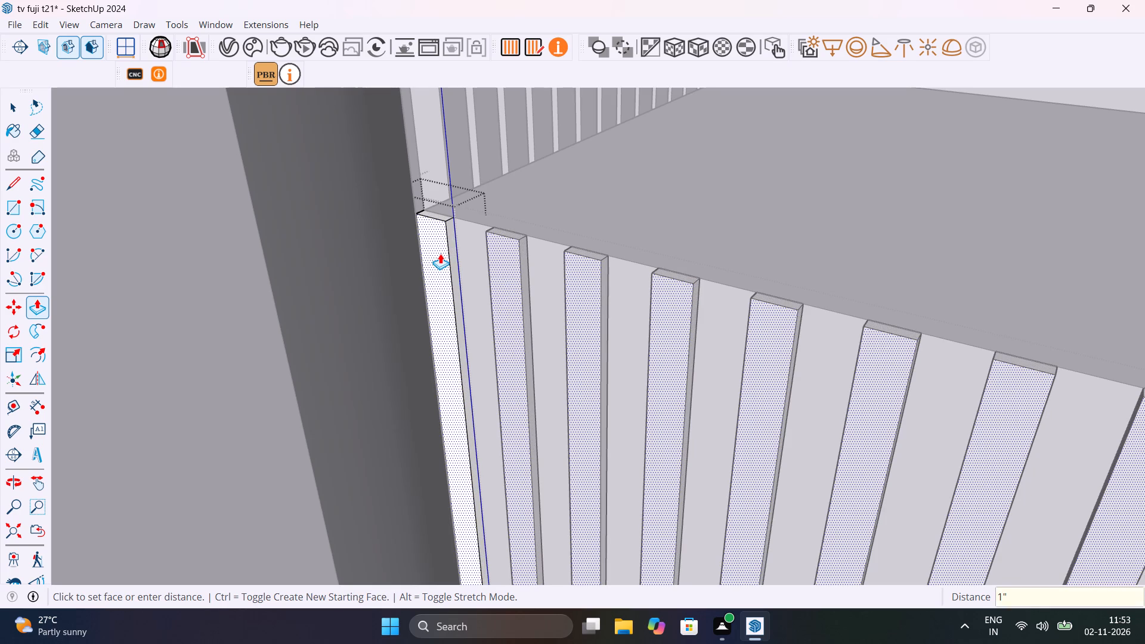
pyautogui.press('Return')
pyautogui.scroll(-16, 440, 253)
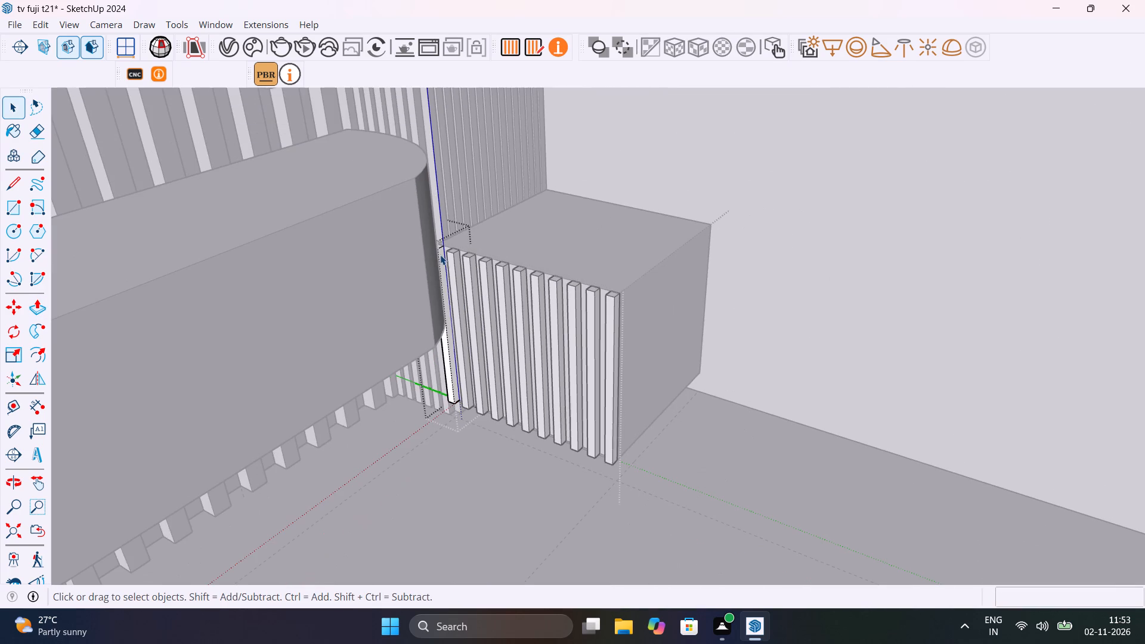
pyautogui.press('space')
pyautogui.moveTo(586, 370); pyautogui.dragTo(402, 379, button='middle')
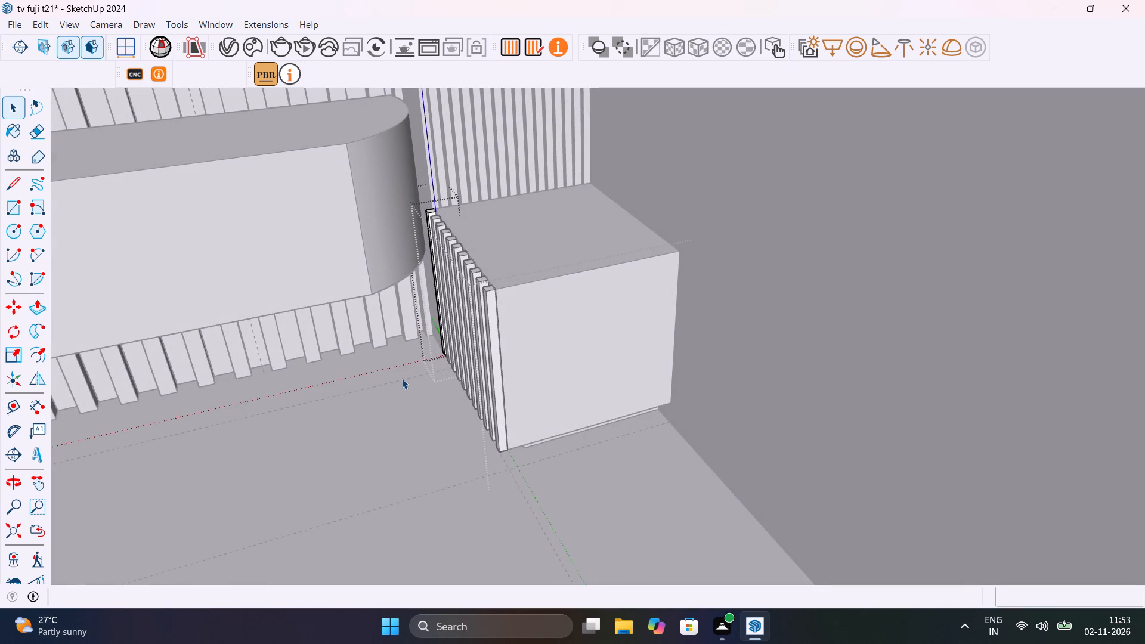
# Save the model.
pyautogui.hotkey('ctrl', 's')
# Close the slat component and undo the slat extrusion and the strip copies, back to the single strip nearest the slatted column.
pyautogui.scroll(-9, 489, 320)
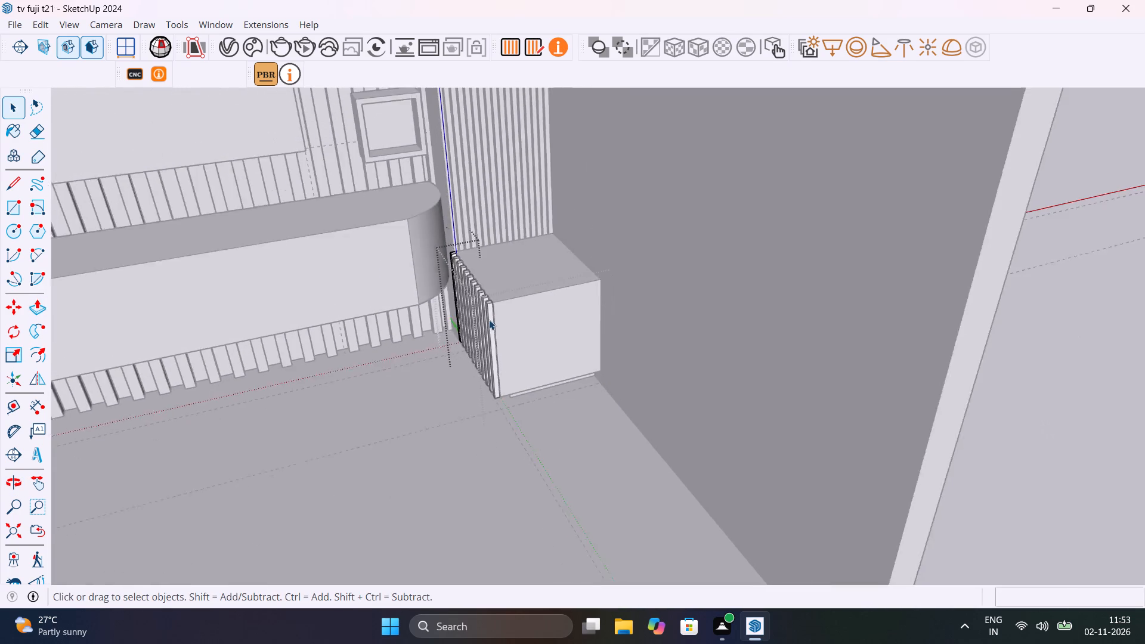
pyautogui.scroll(-4, 489, 320)
pyautogui.click(776, 343)
pyautogui.scroll(10, 498, 300)
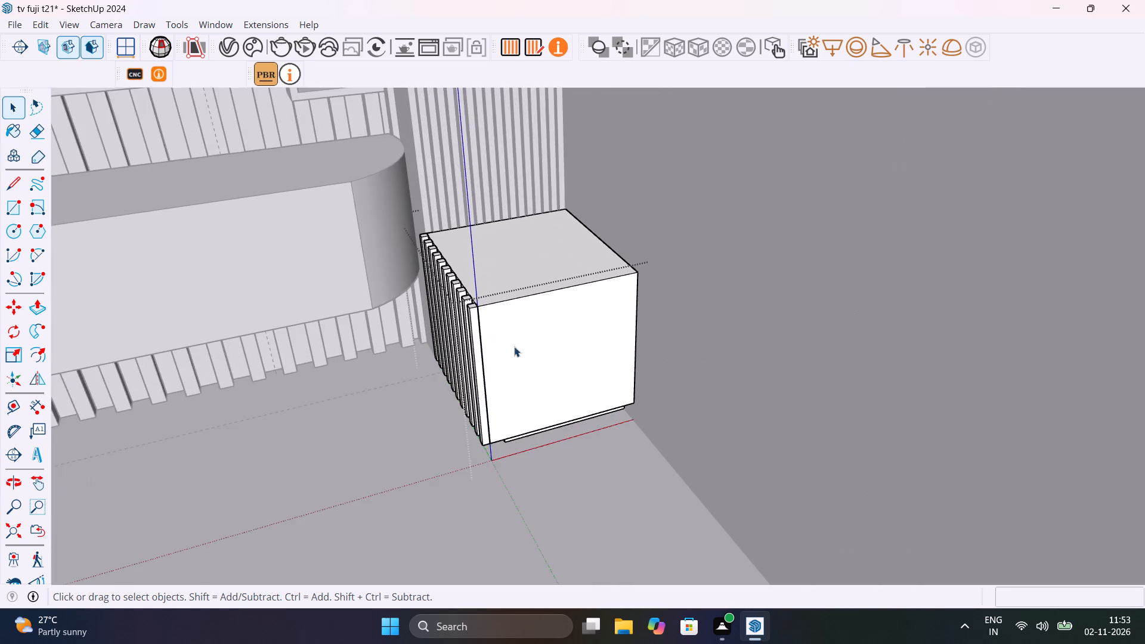
pyautogui.scroll(1, 514, 346)
pyautogui.moveTo(514, 346); pyautogui.dragTo(683, 309, button='middle')
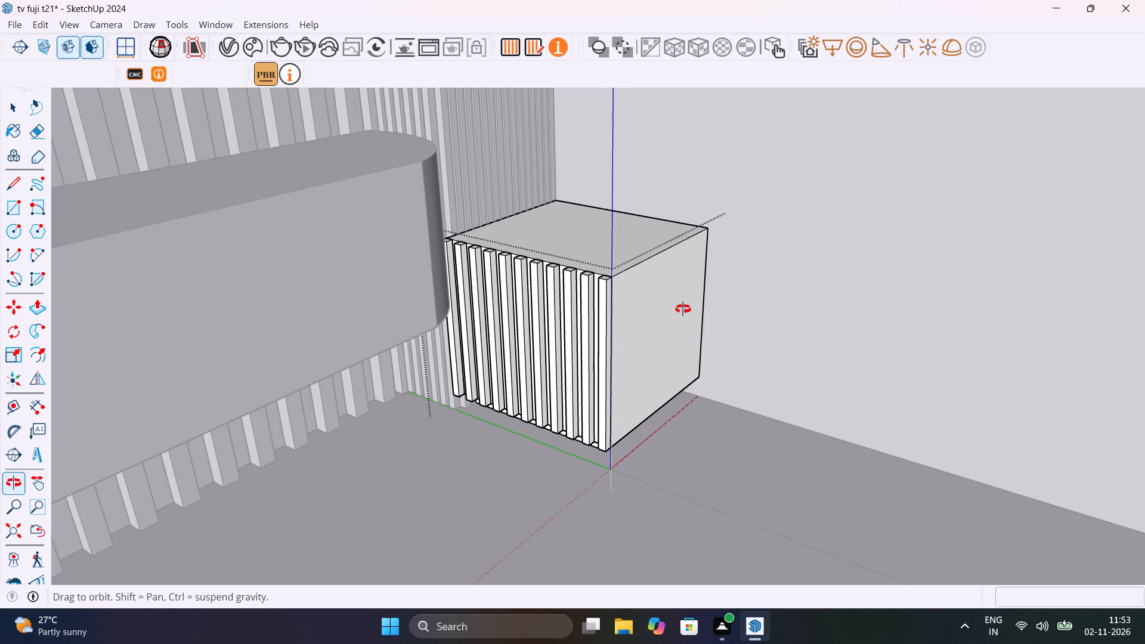
pyautogui.moveTo(683, 309); pyautogui.dragTo(679, 310, button='middle')
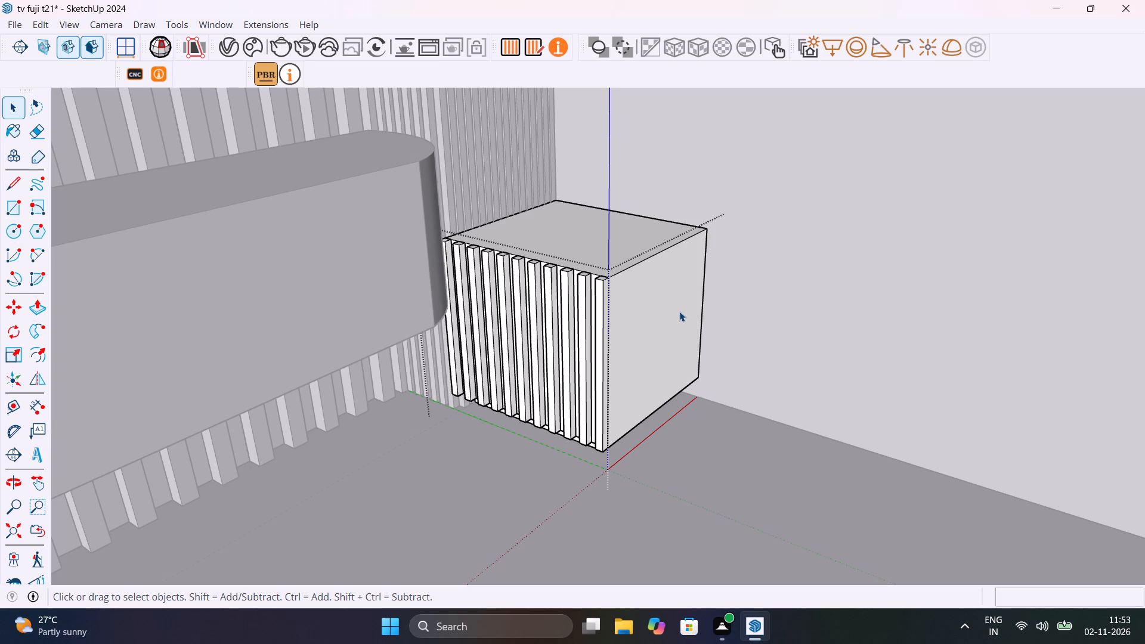
pyautogui.hotkey('ctrl', 'z')
pyautogui.hotkey('ctrl', 'z')
pyautogui.hotkey('ctrl', 'z')
pyautogui.hotkey('ctrl', 'z')
pyautogui.hotkey('ctrl', 'z')
pyautogui.hotkey('ctrl', 'z')
pyautogui.hotkey('ctrl', 'z')
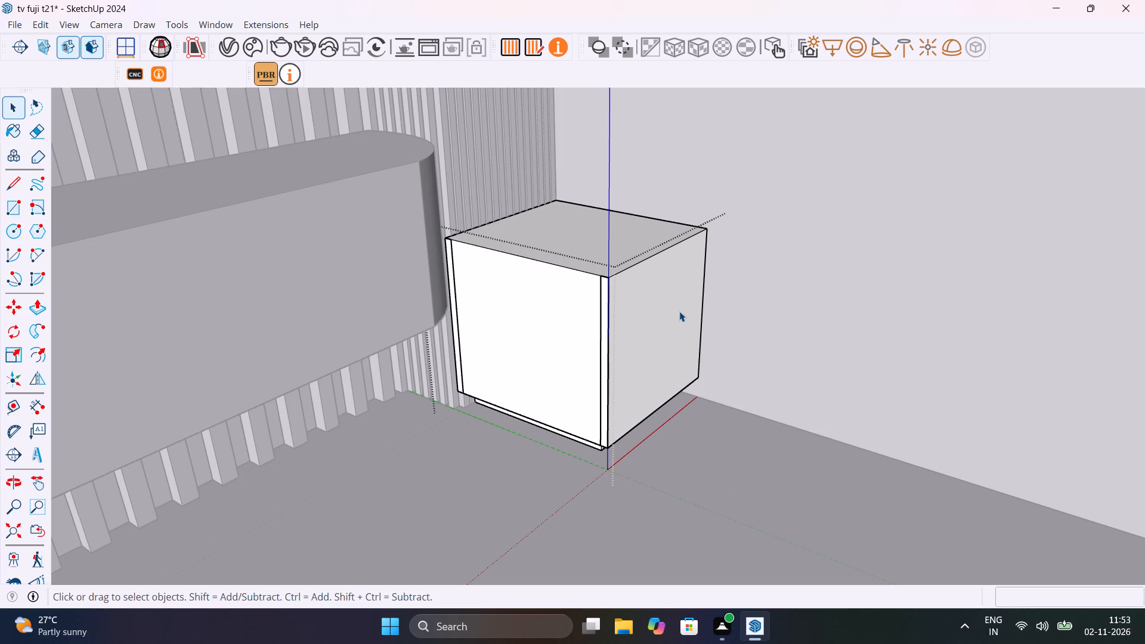
pyautogui.hotkey('ctrl', 'z')
pyautogui.hotkey('ctrl', 'z')
# Draw a 150-segment fillet arc of about 4" radius across the free front corner of the block's top face.
pyautogui.moveTo(638, 289); pyautogui.dragTo(632, 336, button='middle')
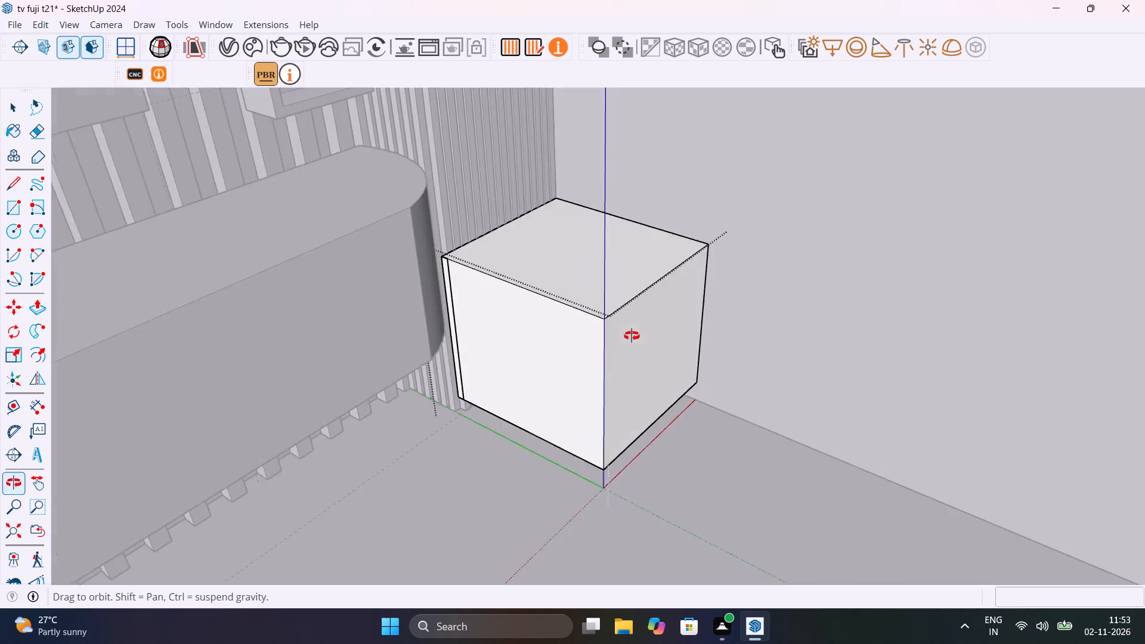
pyautogui.moveTo(632, 336); pyautogui.dragTo(566, 480, button='middle')
pyautogui.scroll(5, 567, 412)
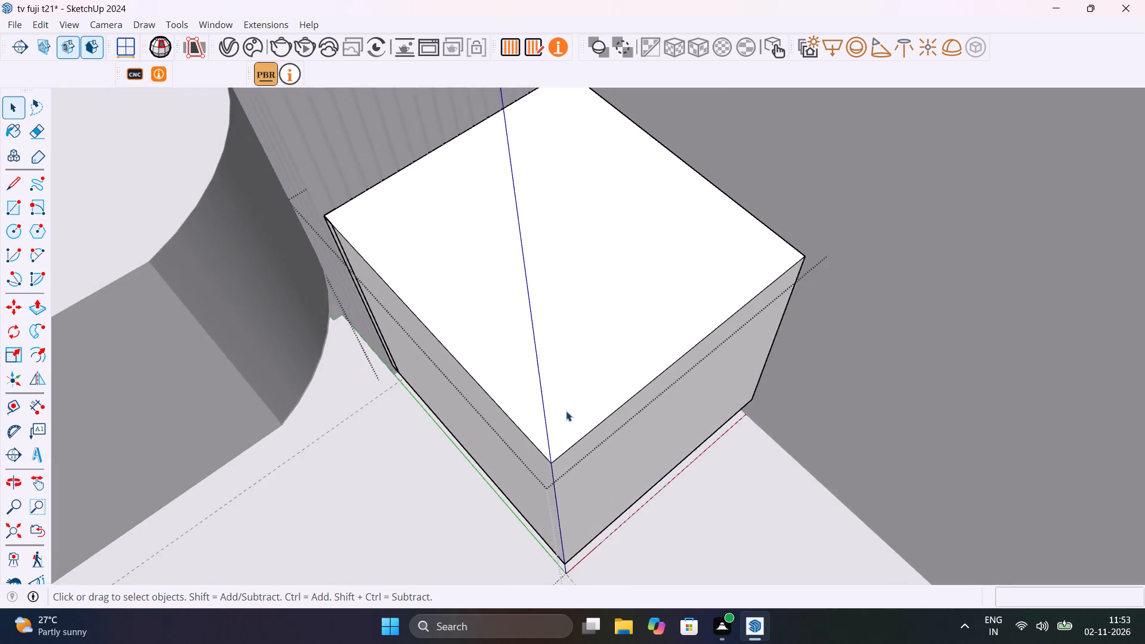
pyautogui.scroll(6, 566, 411)
pyautogui.press('a')
pyautogui.write('150s')
pyautogui.press('Return')
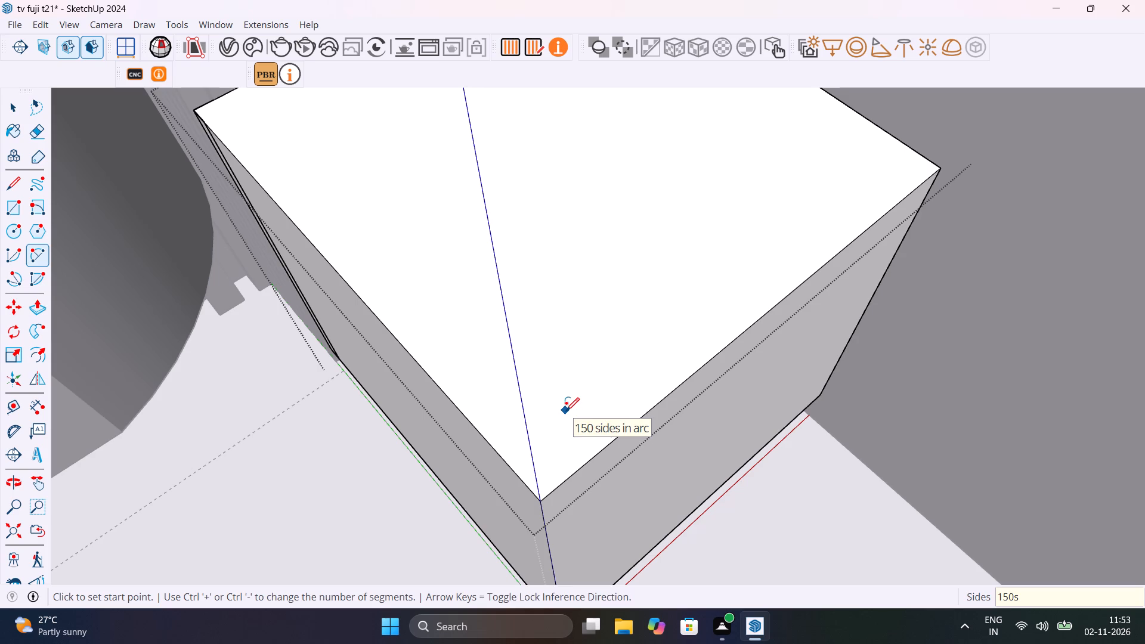
pyautogui.click(605, 447)
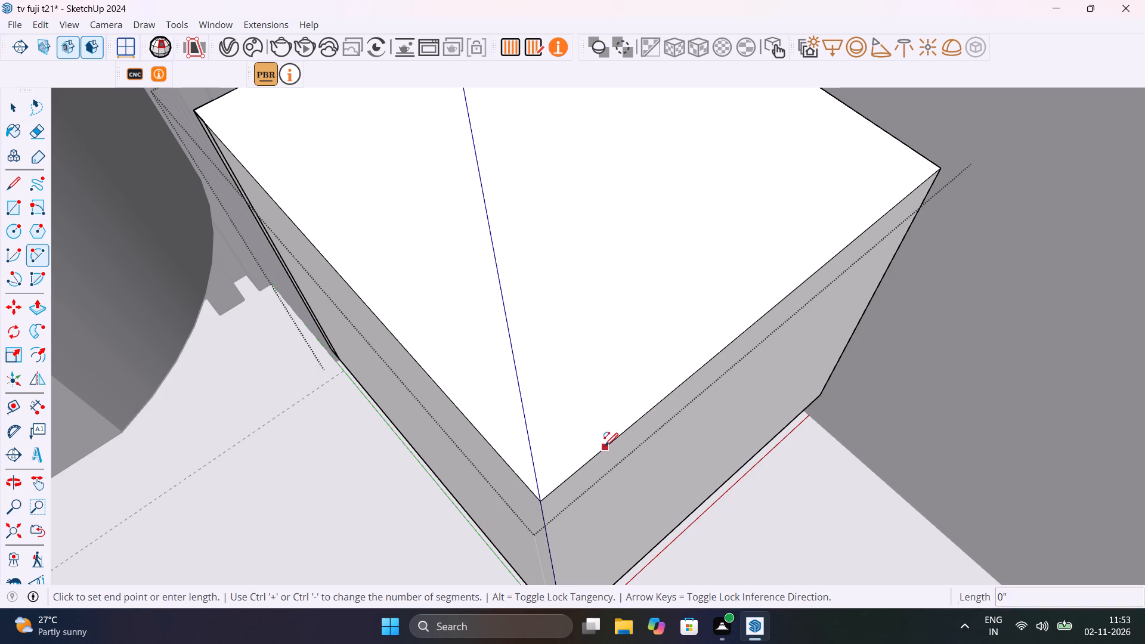
pyautogui.tripleClick(493, 441)
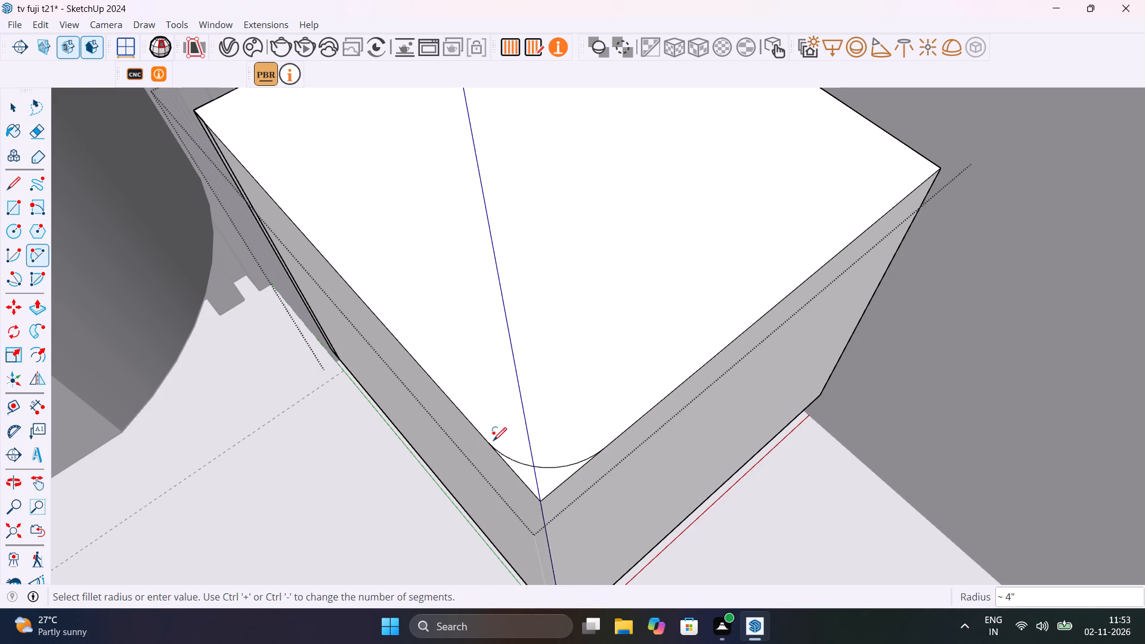
pyautogui.press('space')
# Push the small corner face outside the arc down 1' 9" through the block to round its vertical corner.
pyautogui.click(552, 481)
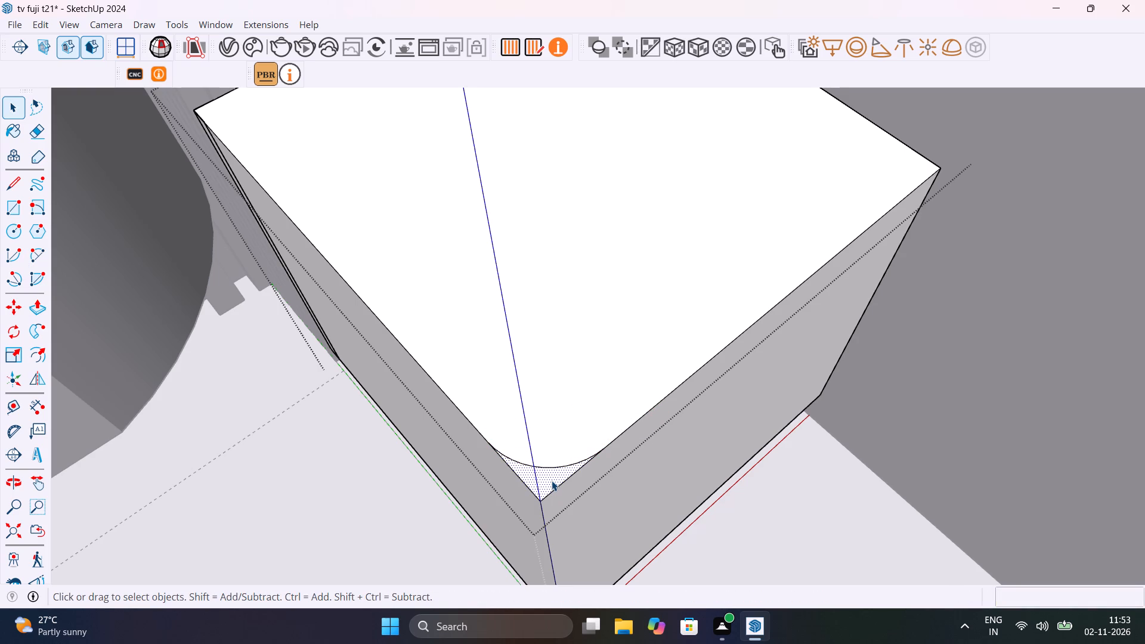
pyautogui.press('p')
pyautogui.click(552, 481)
pyautogui.moveTo(552, 546); pyautogui.dragTo(584, 472, button='middle')
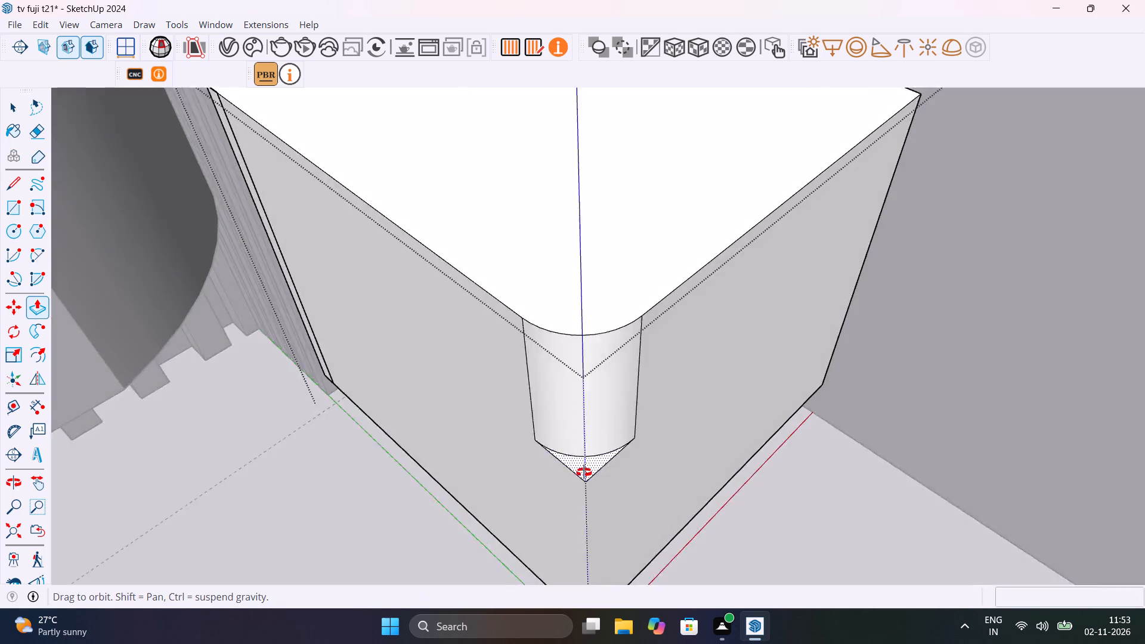
pyautogui.moveTo(584, 472); pyautogui.dragTo(605, 427, button='middle')
pyautogui.scroll(1, 605, 427)
pyautogui.scroll(-8, 611, 539)
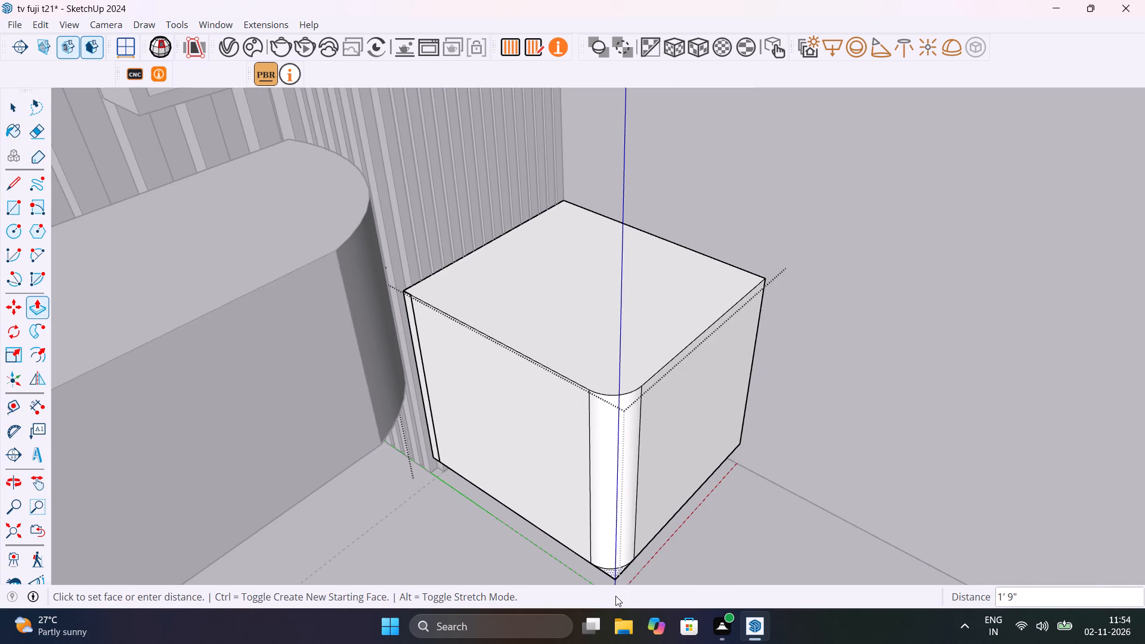
pyautogui.keyDown('shift'); pyautogui.moveTo(612, 547); pyautogui.dragTo(620, 451, button='middle'); pyautogui.keyUp('shift')
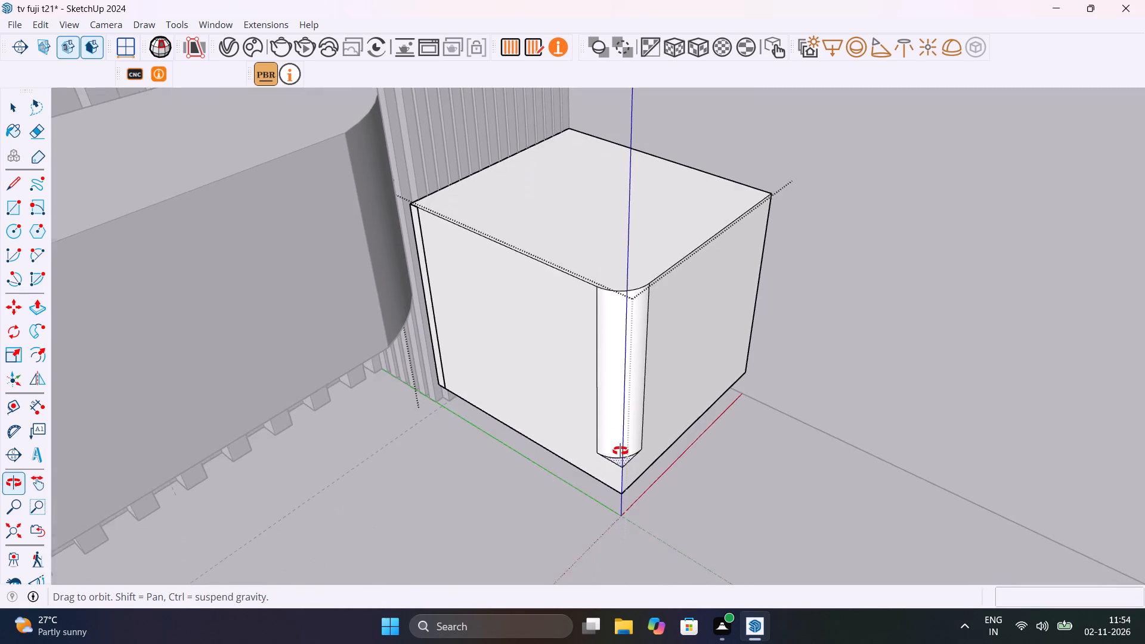
pyautogui.keyDown('shift'); pyautogui.moveTo(620, 451); pyautogui.dragTo(645, 391, button='middle'); pyautogui.keyUp('shift')
pyautogui.scroll(1, 645, 391)
pyautogui.moveTo(651, 487); pyautogui.dragTo(654, 500)
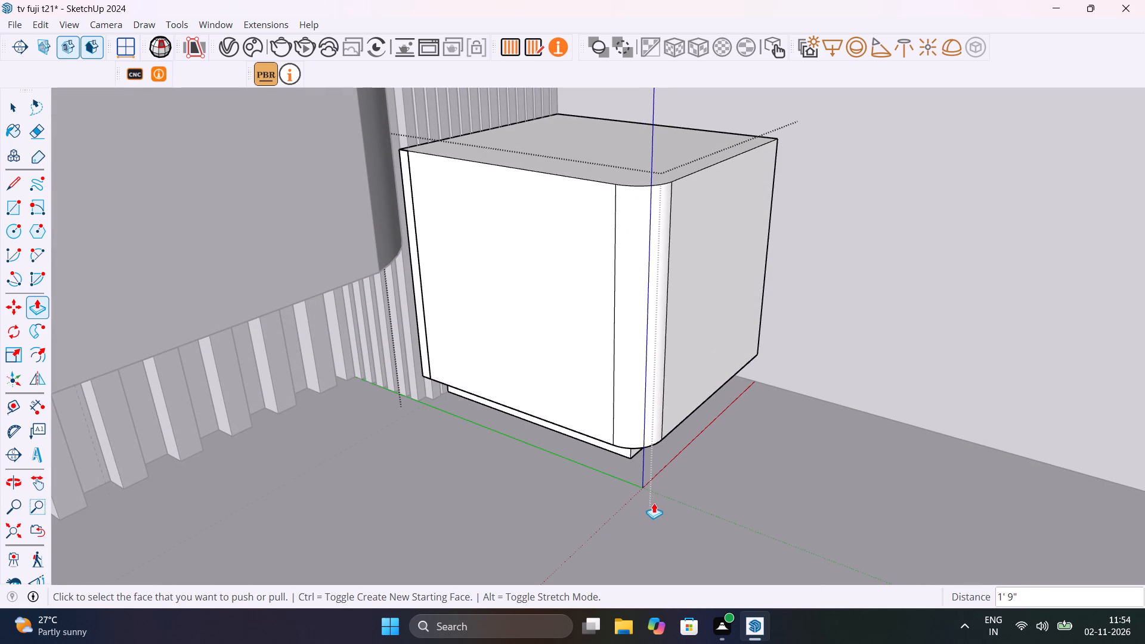
pyautogui.press('space')
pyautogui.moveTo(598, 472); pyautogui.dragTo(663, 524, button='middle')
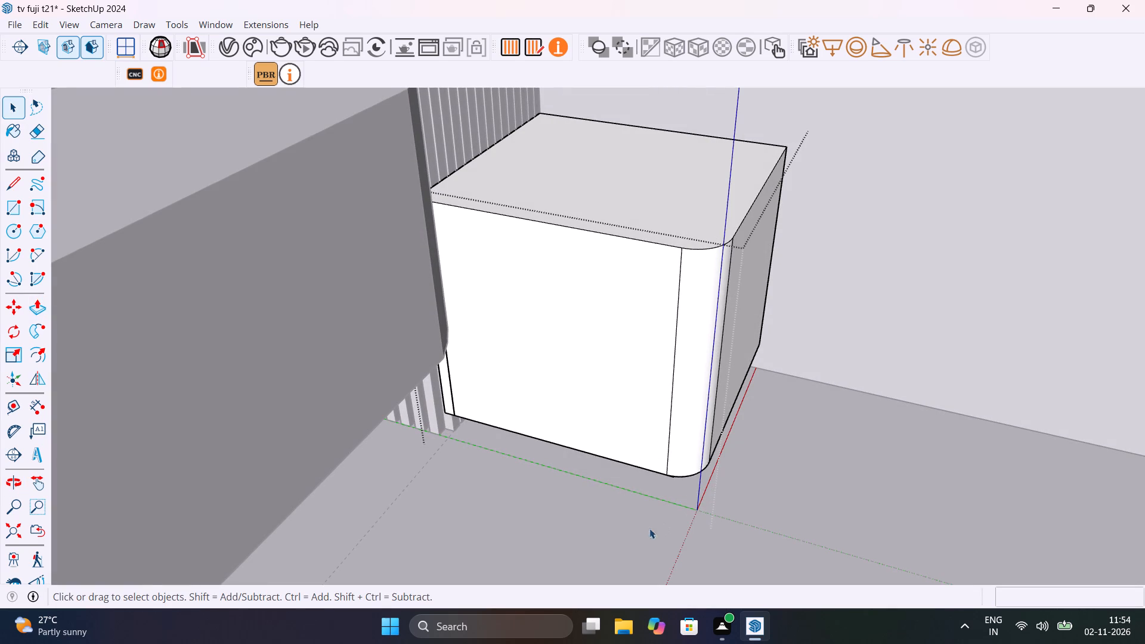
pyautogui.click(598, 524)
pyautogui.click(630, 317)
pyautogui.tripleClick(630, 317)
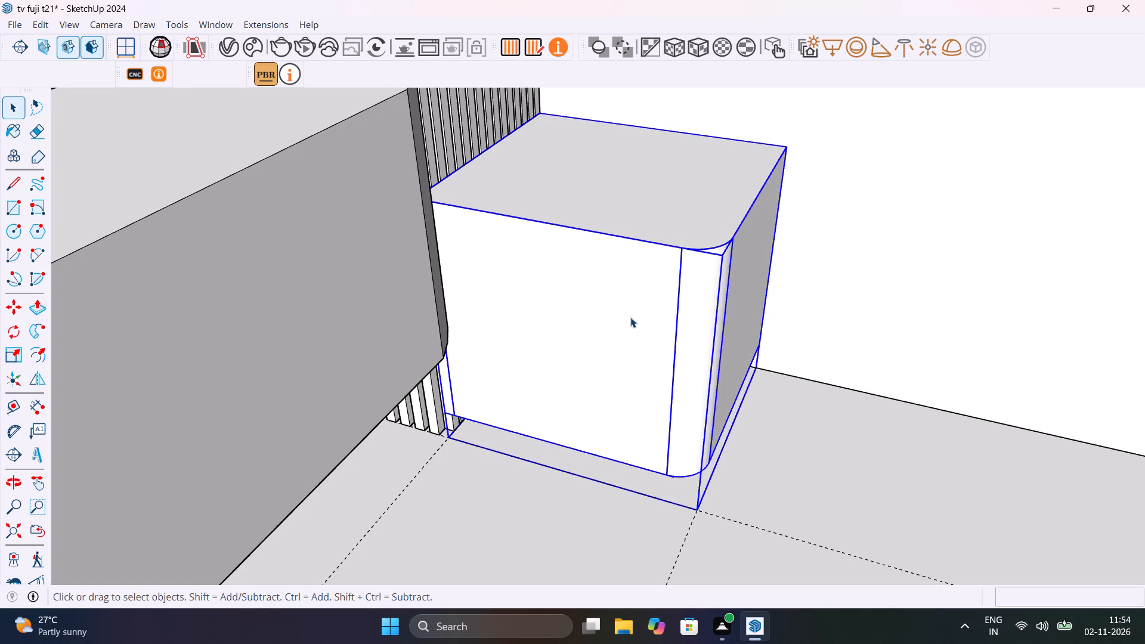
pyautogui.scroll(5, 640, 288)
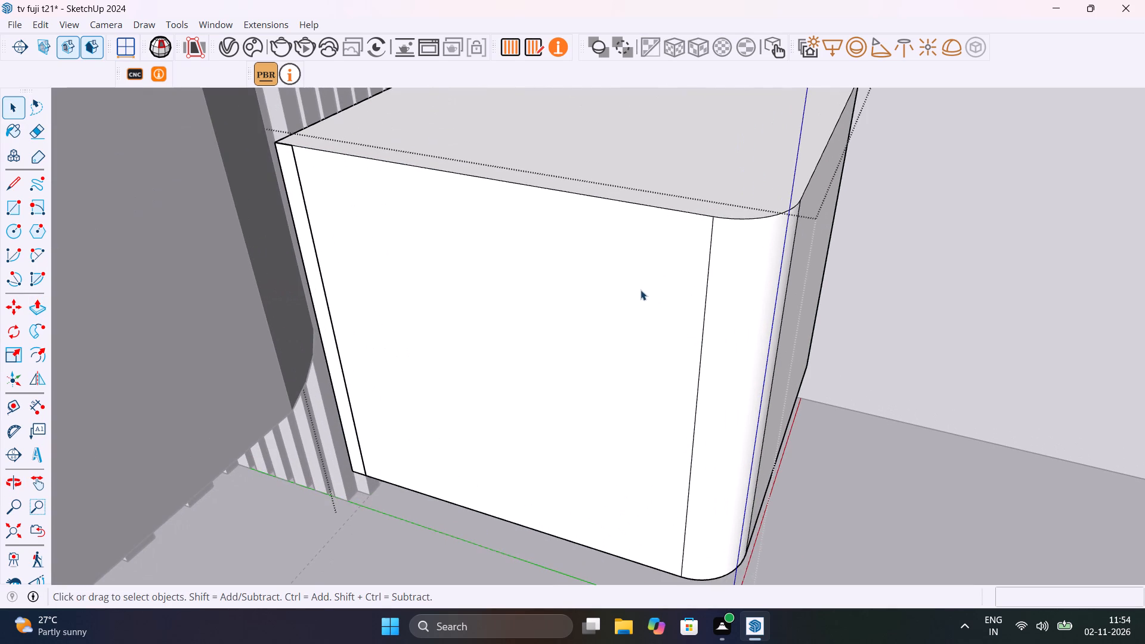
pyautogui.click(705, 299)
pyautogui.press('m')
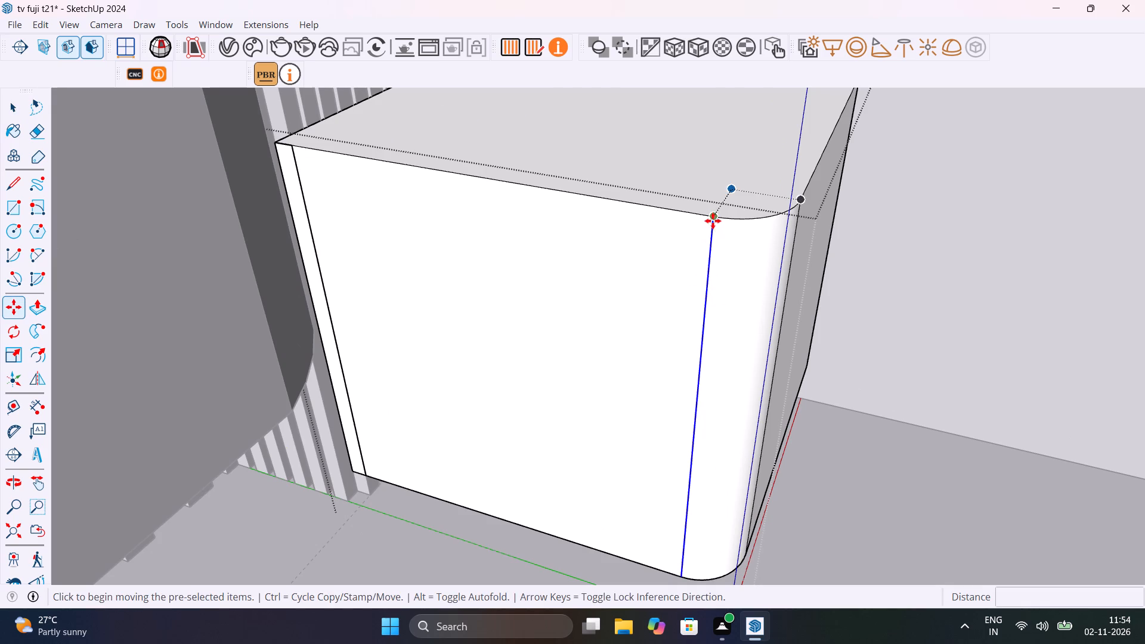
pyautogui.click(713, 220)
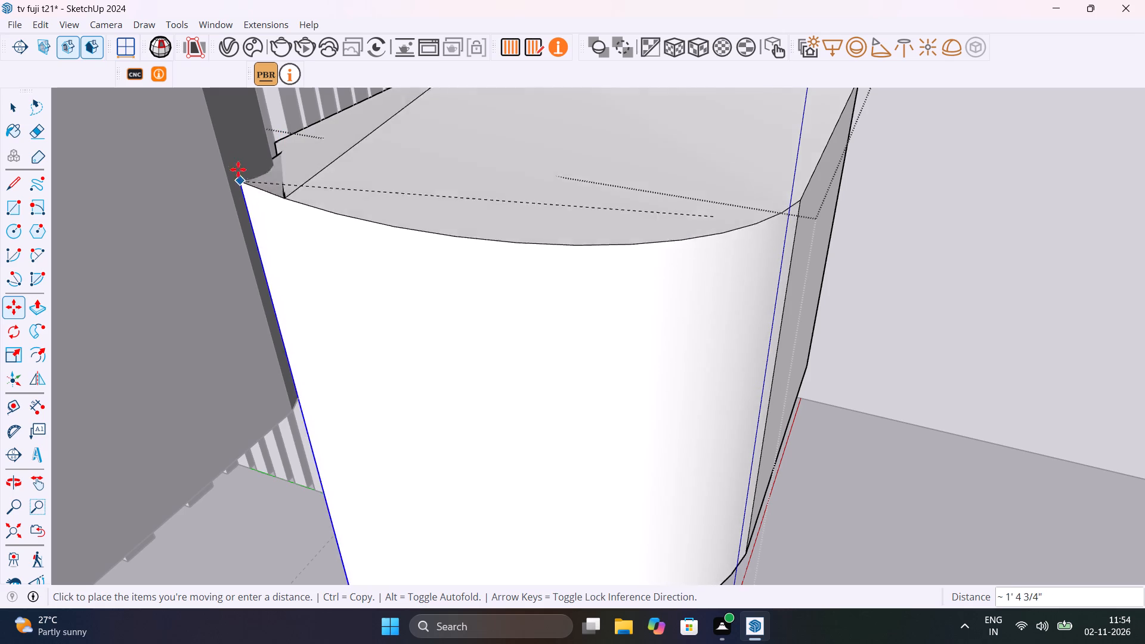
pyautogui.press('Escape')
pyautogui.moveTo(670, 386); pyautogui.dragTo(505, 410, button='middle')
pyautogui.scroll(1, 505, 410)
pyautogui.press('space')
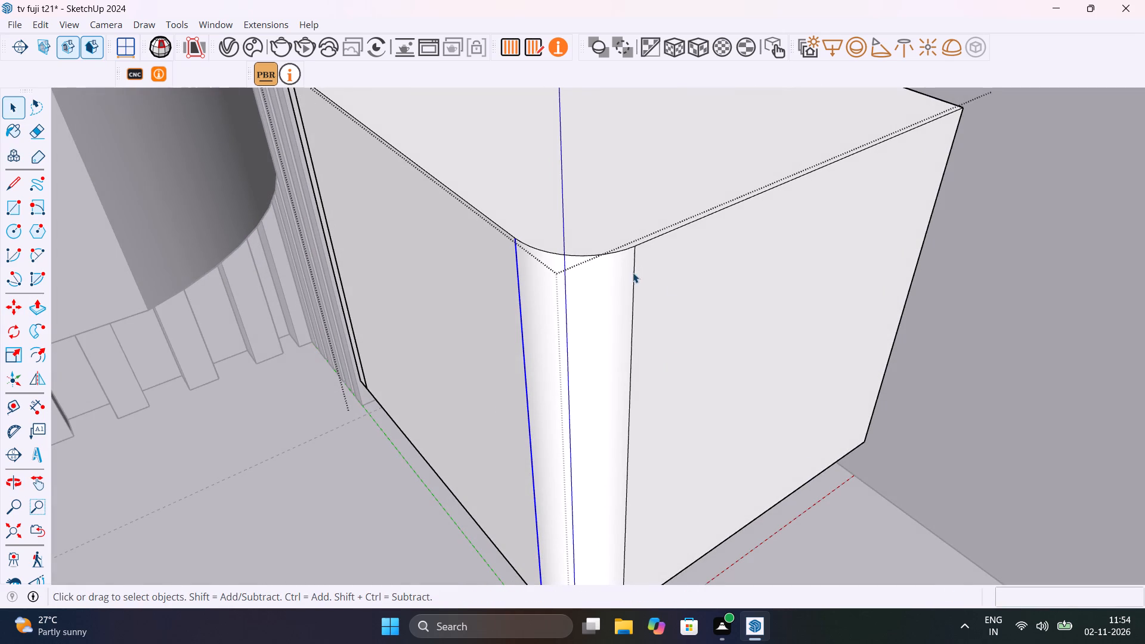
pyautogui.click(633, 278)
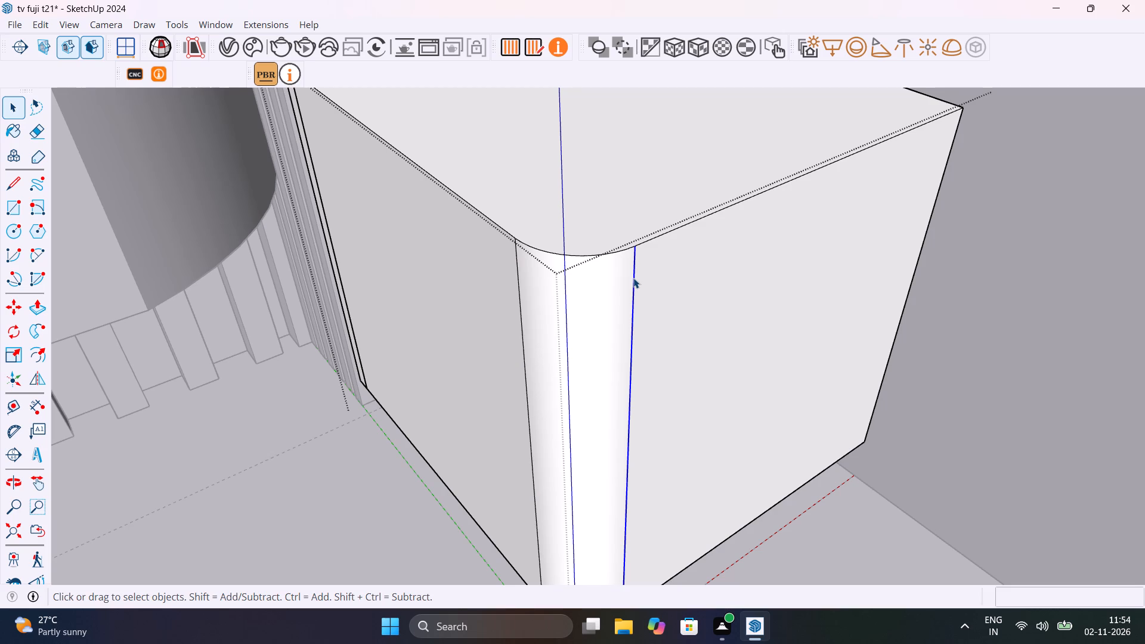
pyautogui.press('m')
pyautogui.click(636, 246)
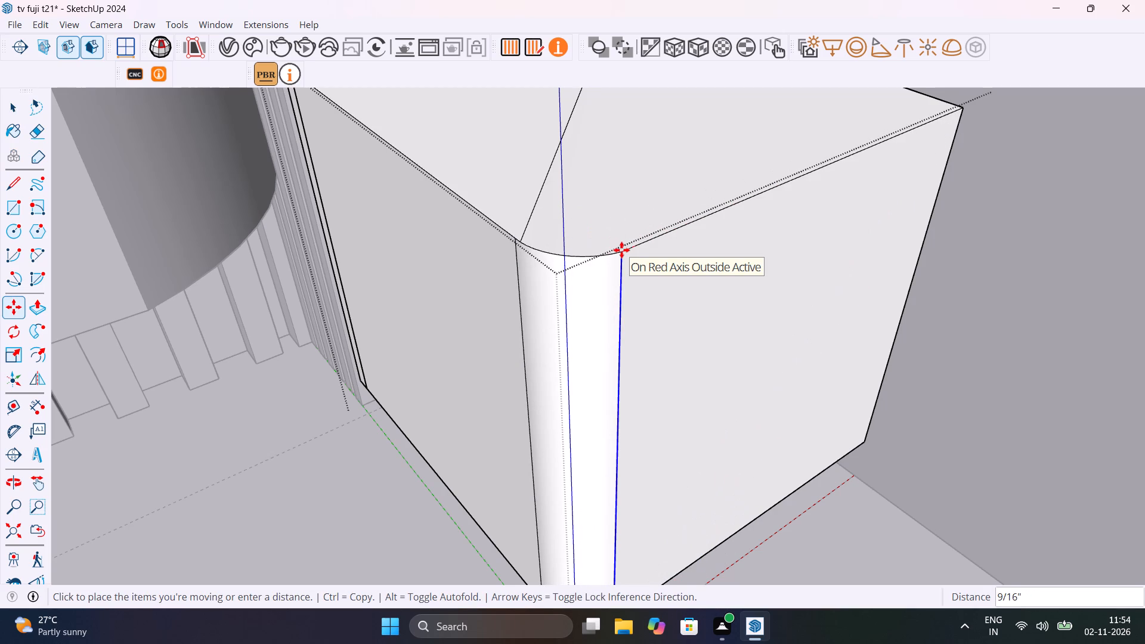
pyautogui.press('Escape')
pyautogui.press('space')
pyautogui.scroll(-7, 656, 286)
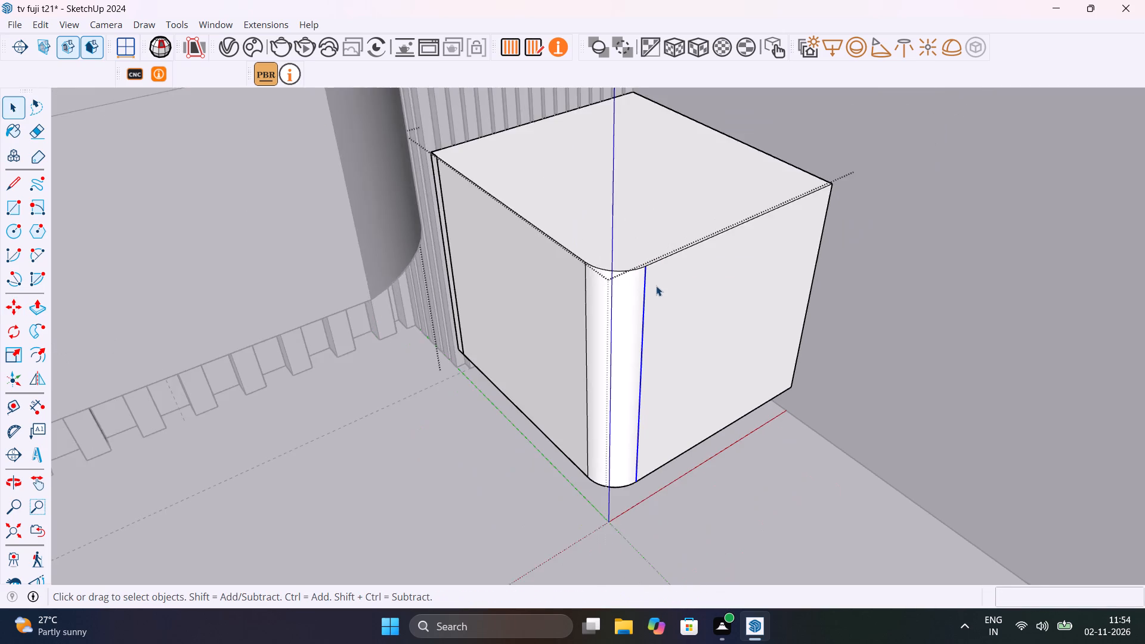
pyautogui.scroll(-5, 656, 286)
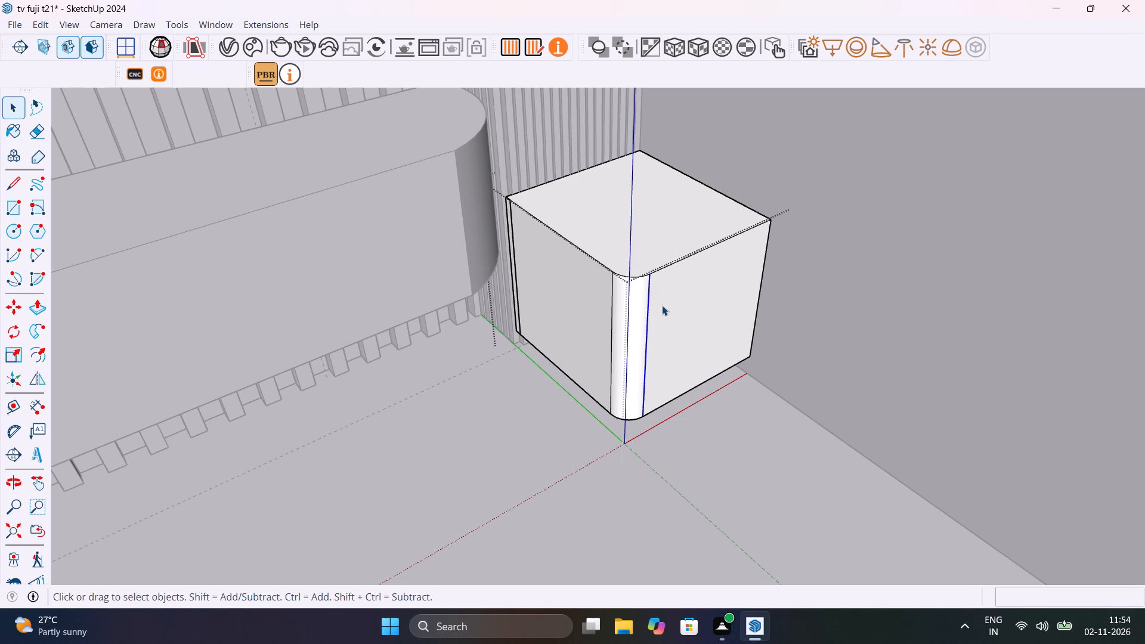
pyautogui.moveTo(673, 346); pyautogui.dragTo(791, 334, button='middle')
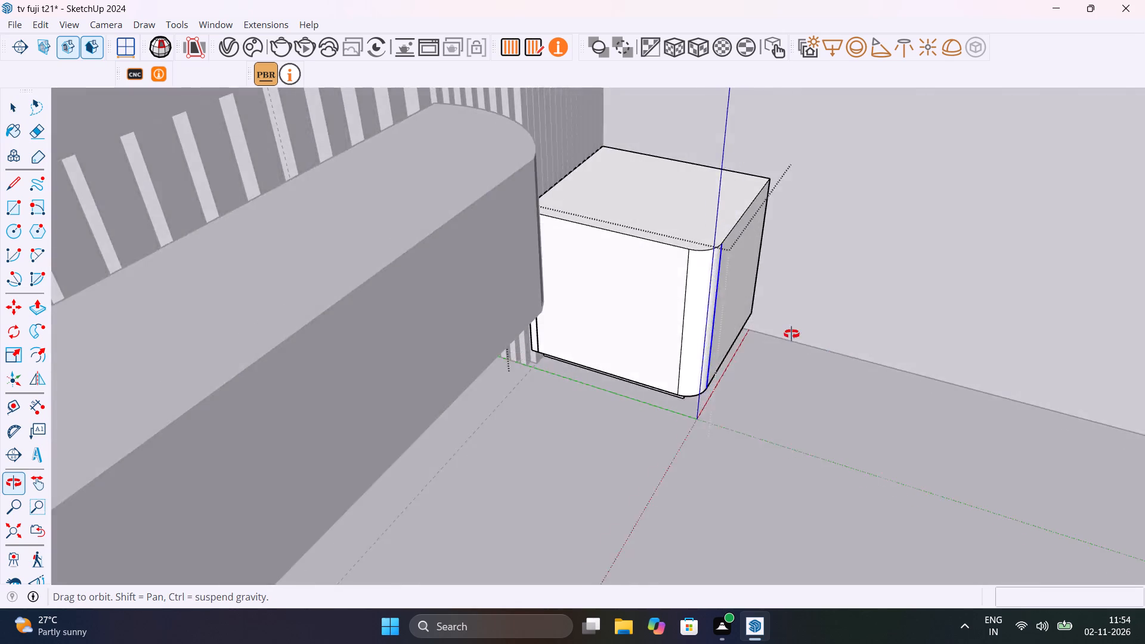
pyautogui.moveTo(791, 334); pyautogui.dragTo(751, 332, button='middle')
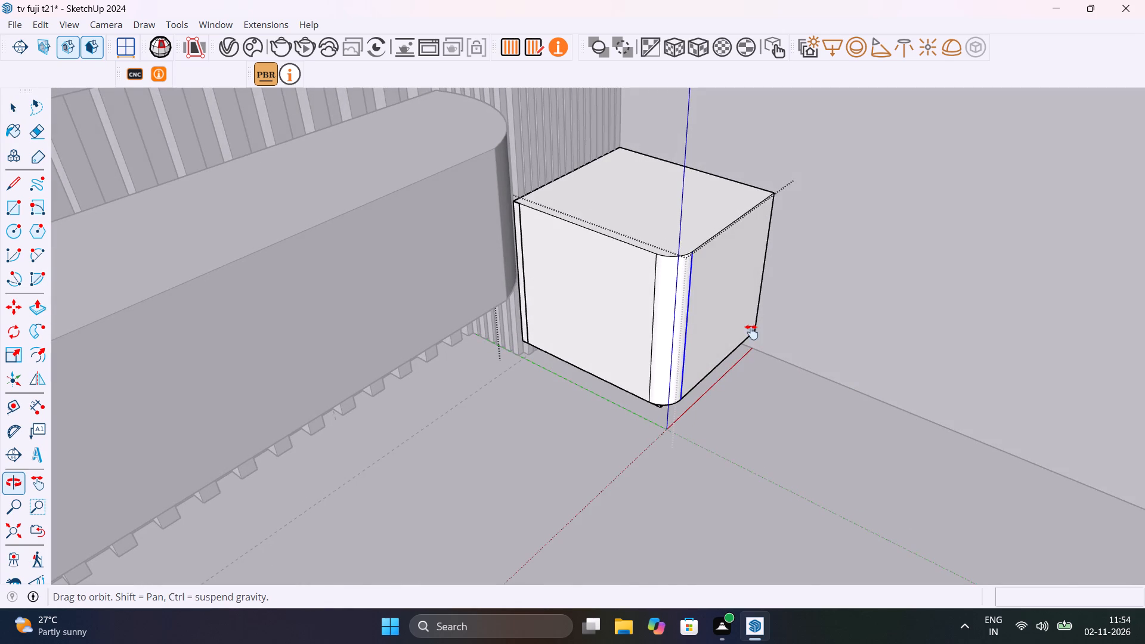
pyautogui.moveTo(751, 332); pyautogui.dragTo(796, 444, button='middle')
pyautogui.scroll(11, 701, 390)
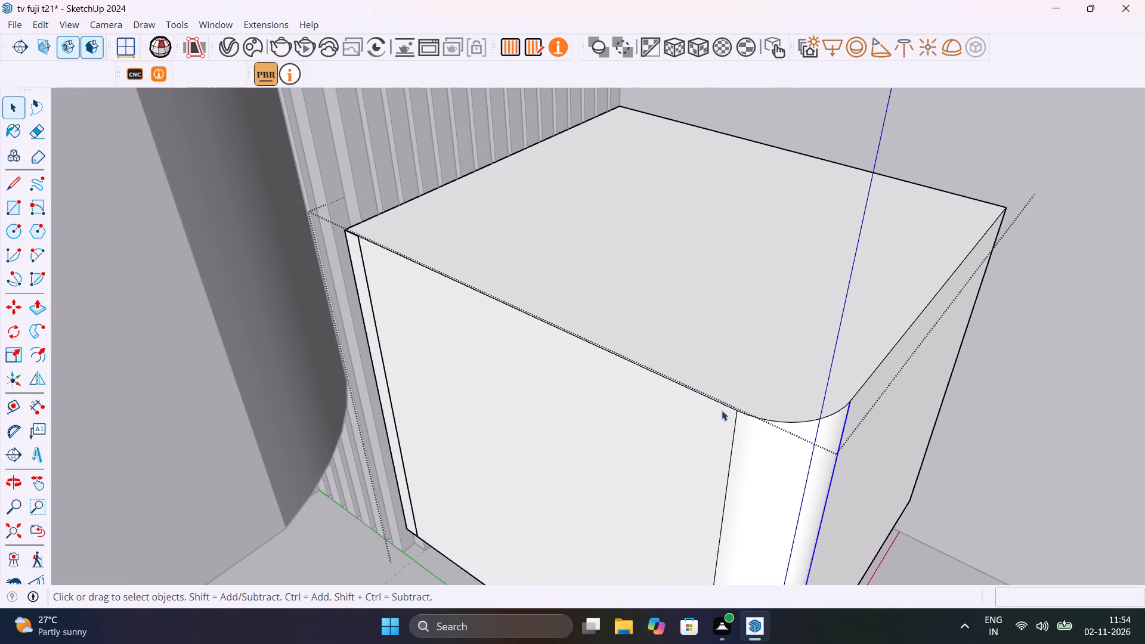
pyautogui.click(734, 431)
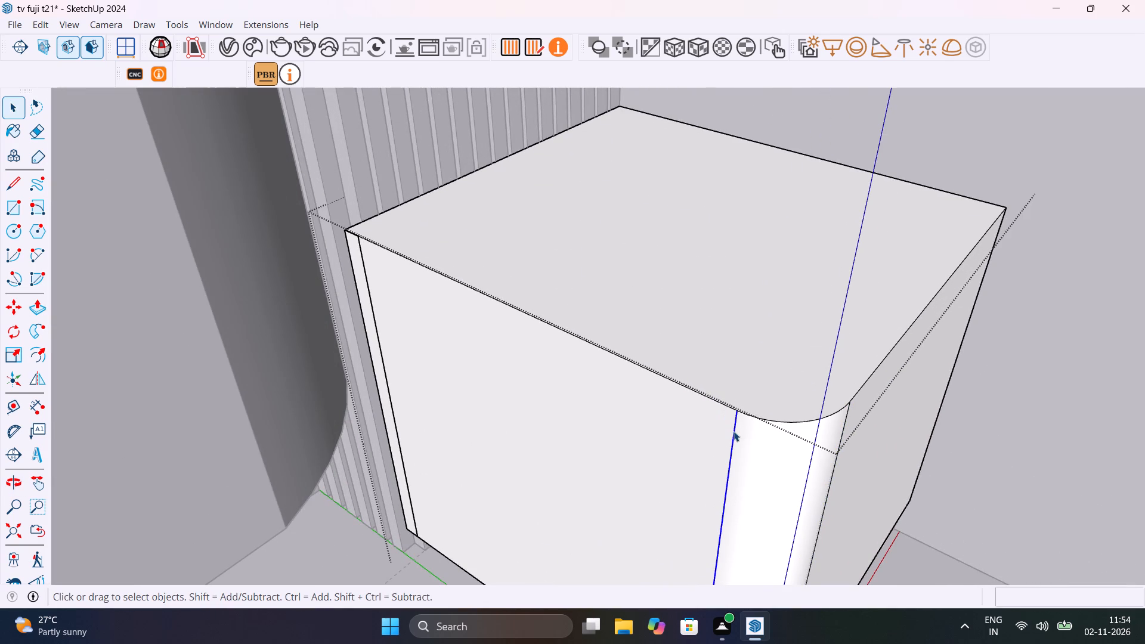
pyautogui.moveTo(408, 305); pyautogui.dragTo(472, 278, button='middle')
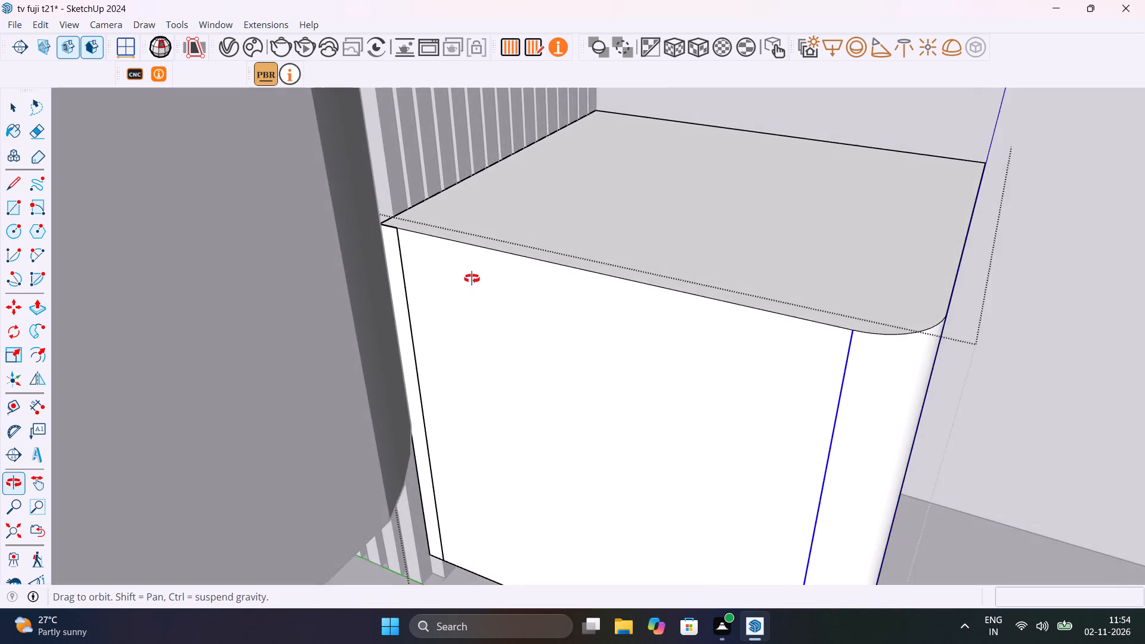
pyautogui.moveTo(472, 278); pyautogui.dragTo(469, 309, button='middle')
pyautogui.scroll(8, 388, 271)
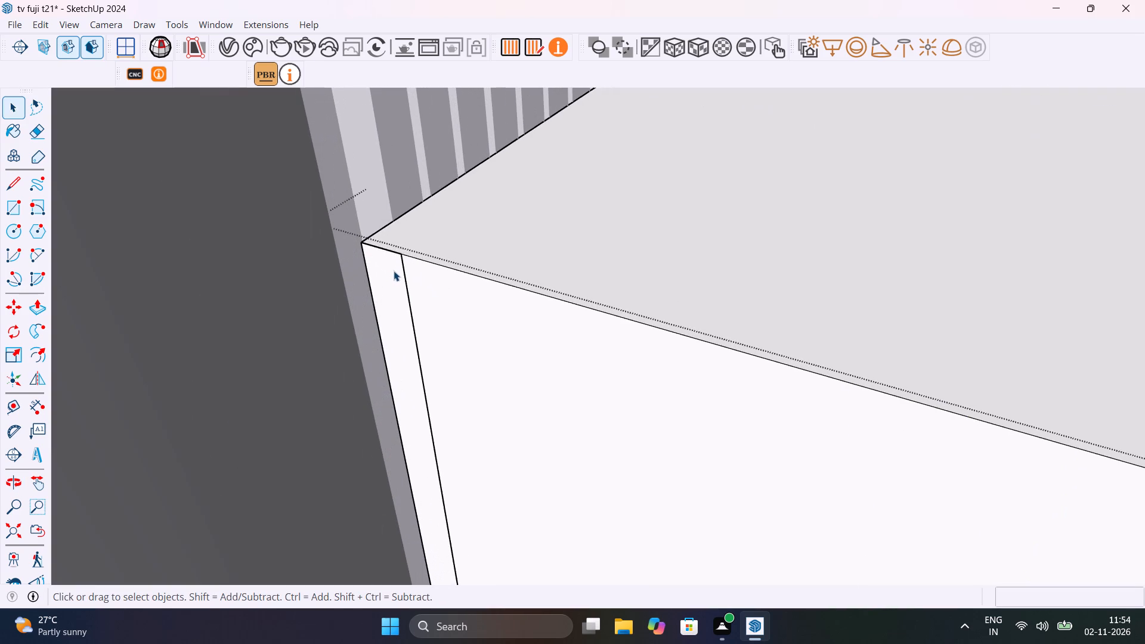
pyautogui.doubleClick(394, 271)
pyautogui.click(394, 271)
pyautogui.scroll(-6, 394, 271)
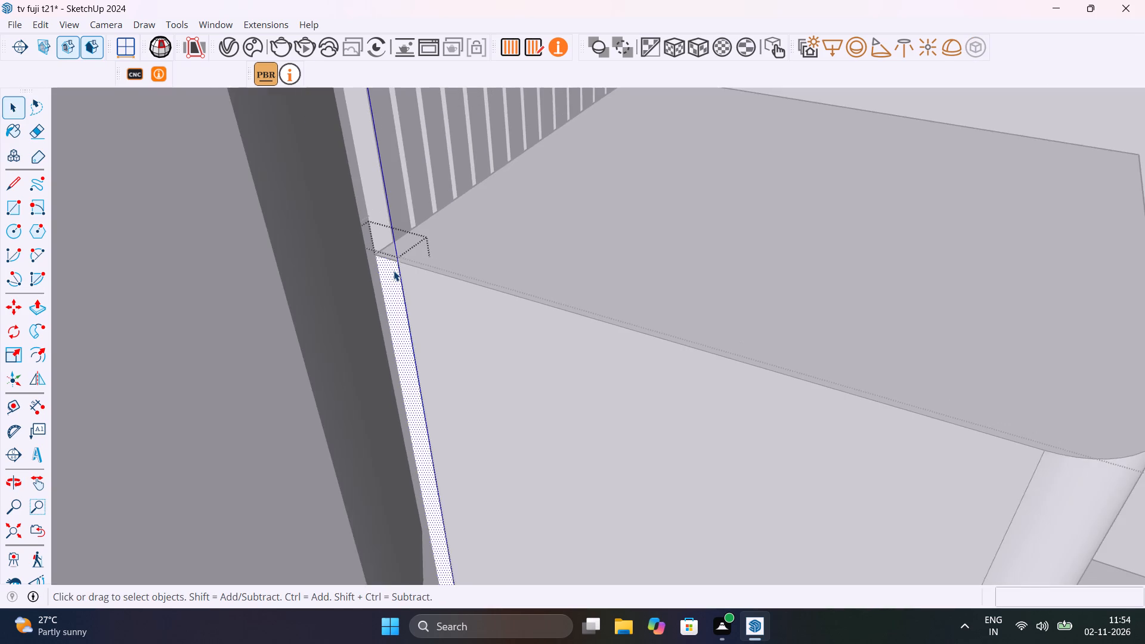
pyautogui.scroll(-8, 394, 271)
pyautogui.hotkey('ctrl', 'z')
# Copy the strip component about 1' 8 3/16" along the block's face to the rounded corner's edge, dividing the span into 10 equal spacings.
pyautogui.click(394, 271)
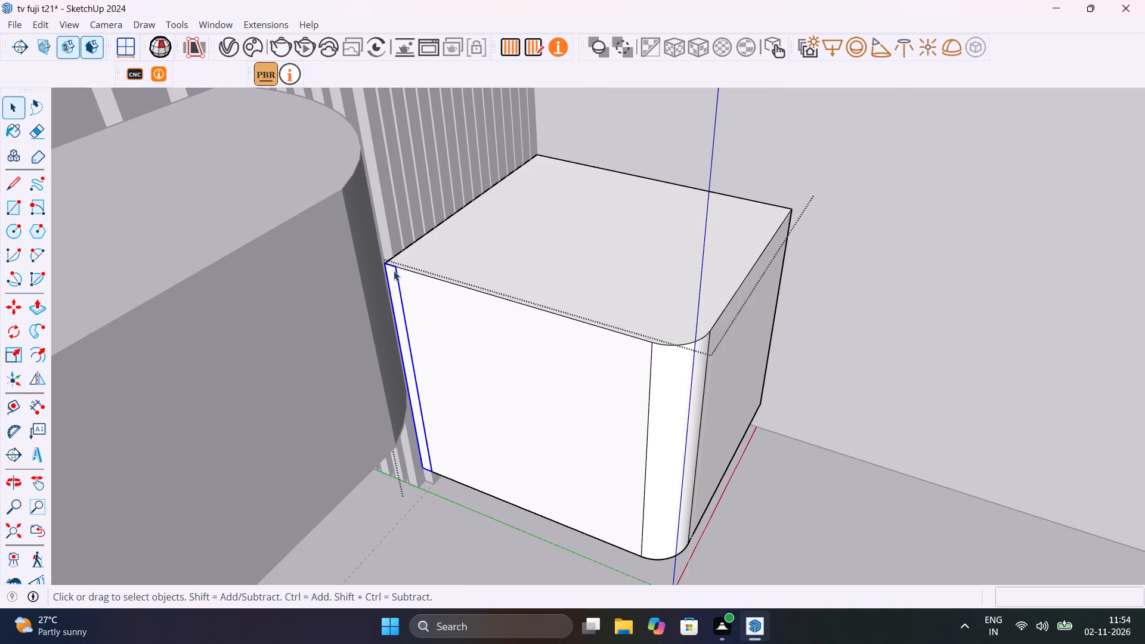
pyautogui.scroll(4, 394, 271)
pyautogui.press('m')
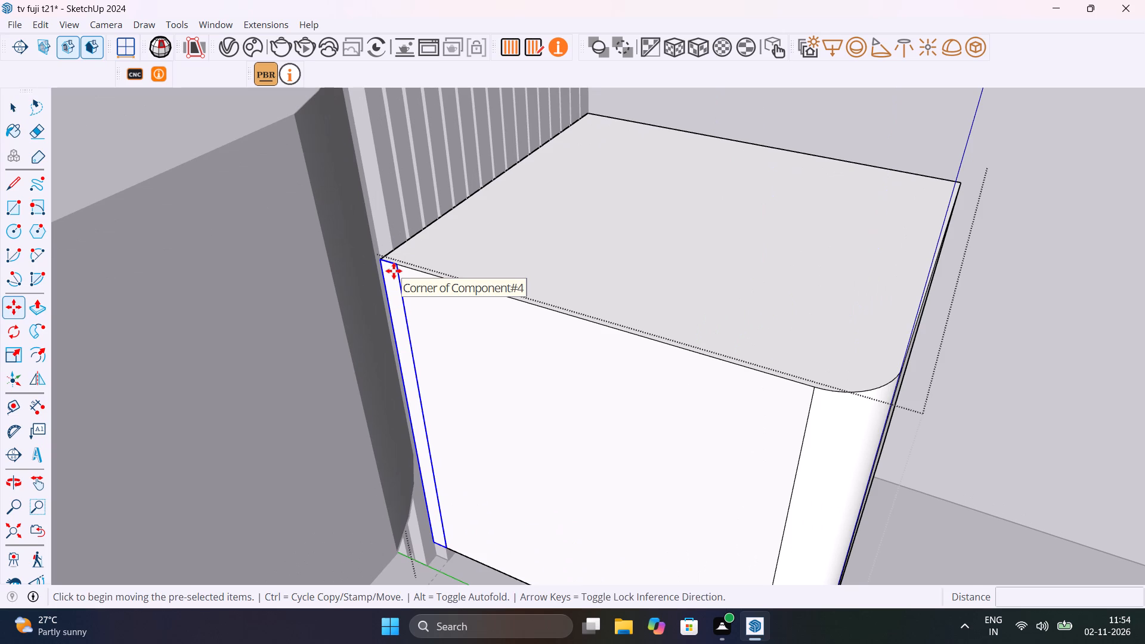
pyautogui.click(394, 266)
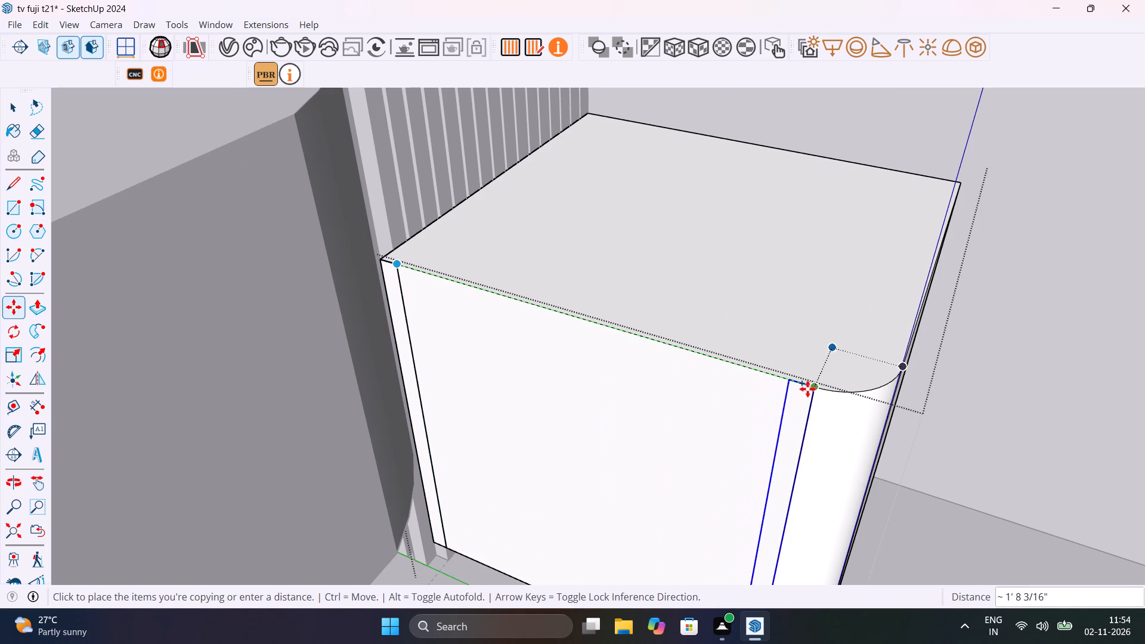
pyautogui.click(813, 392)
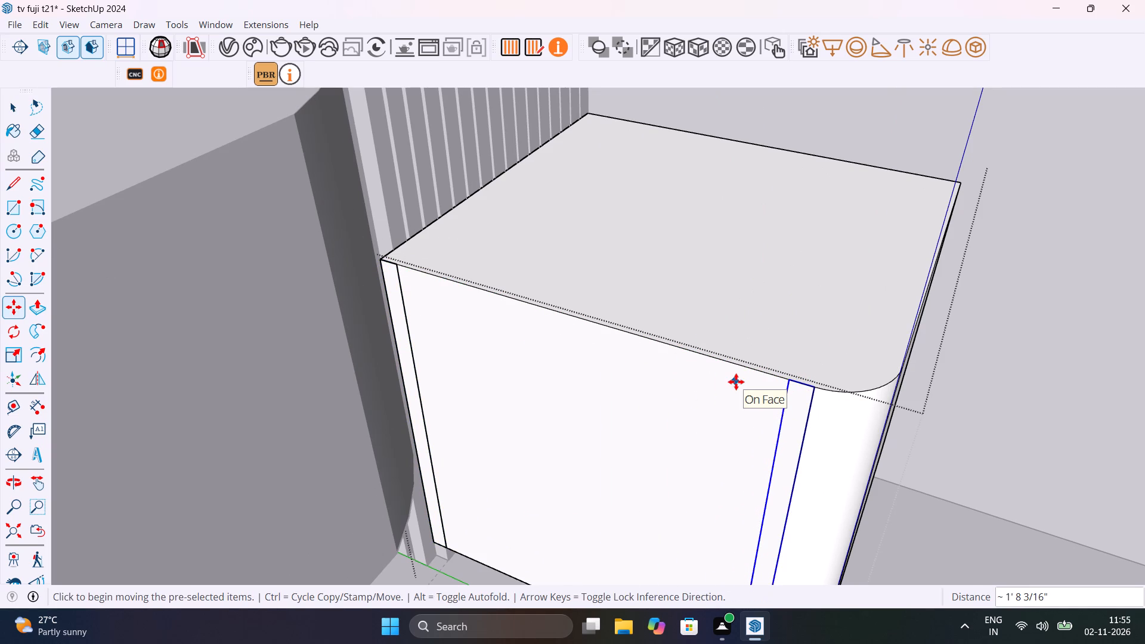
pyautogui.write('10/')
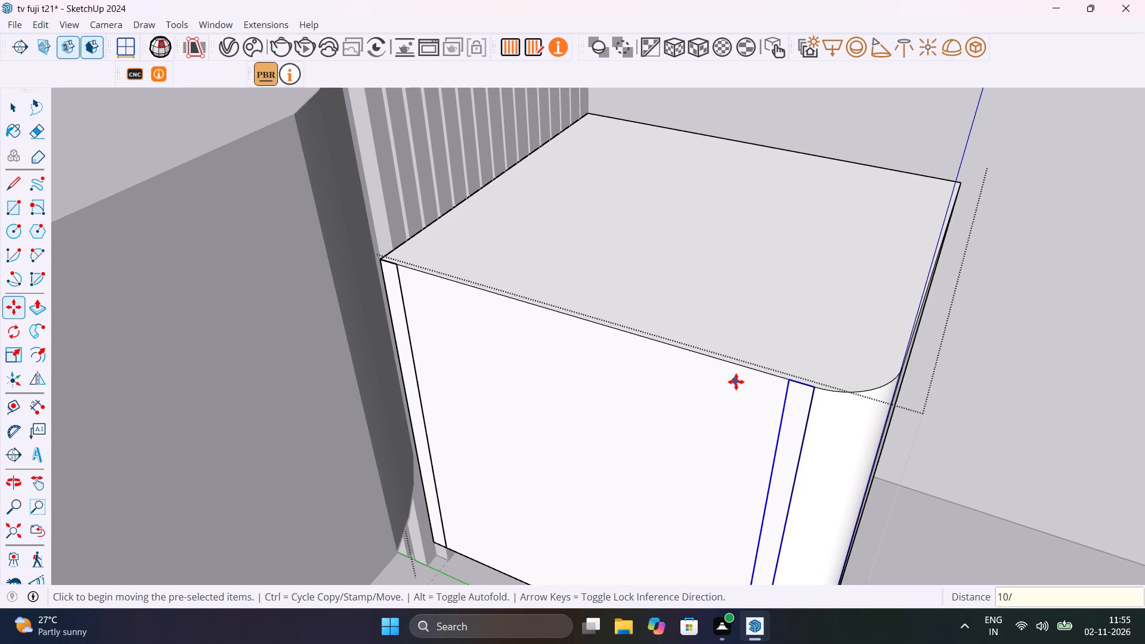
pyautogui.press('Return')
pyautogui.press('space')
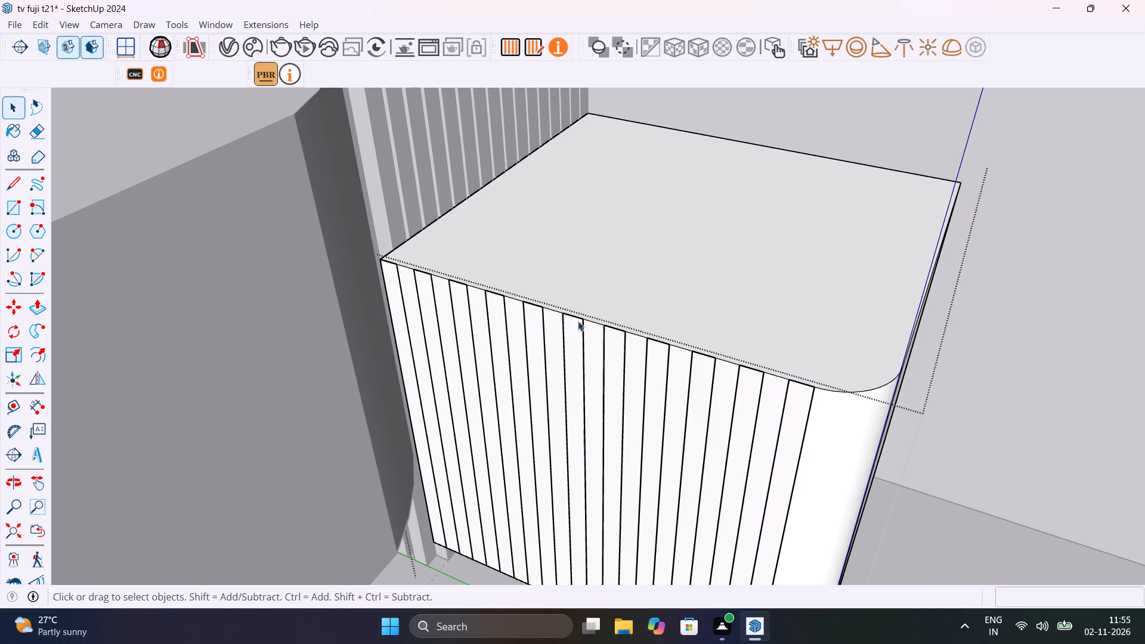
# Open the first strip component, extrude its face 1" outward so all the strips become slats, and close the component.
pyautogui.scroll(5, 394, 277)
pyautogui.click(394, 277)
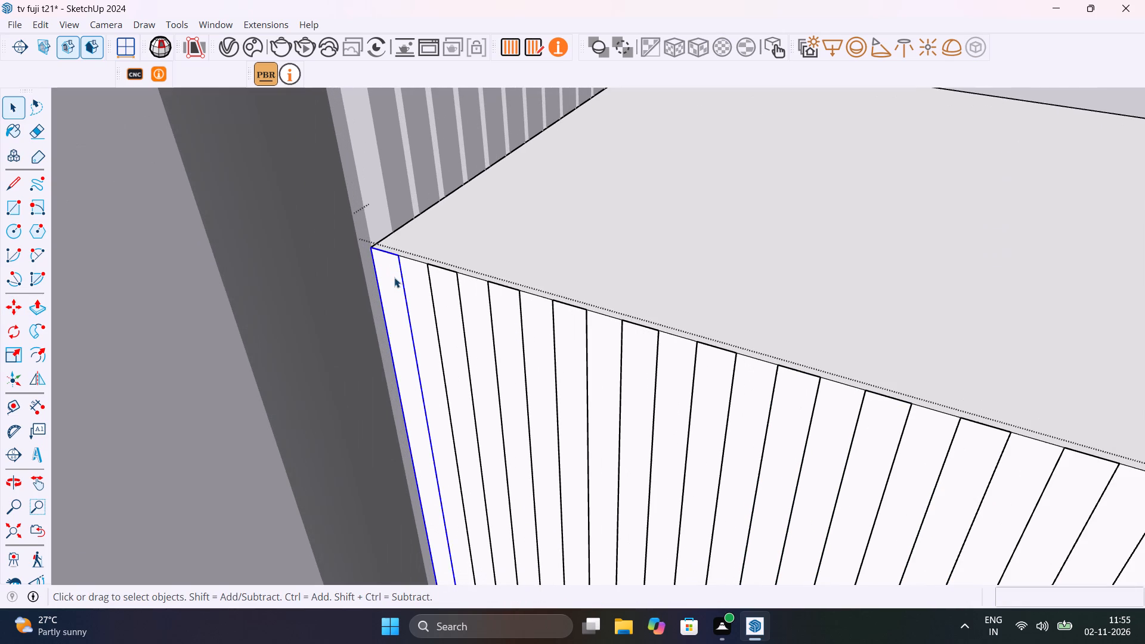
pyautogui.doubleClick(394, 277)
pyautogui.click(394, 277)
pyautogui.press('p')
pyautogui.click(394, 277)
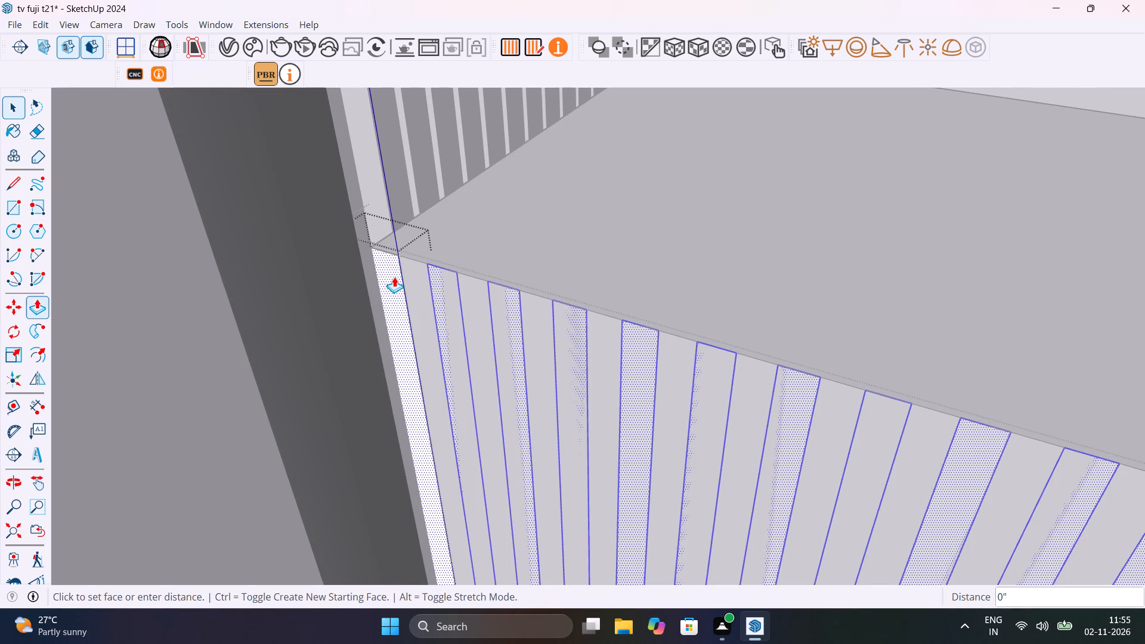
pyautogui.write('1"')
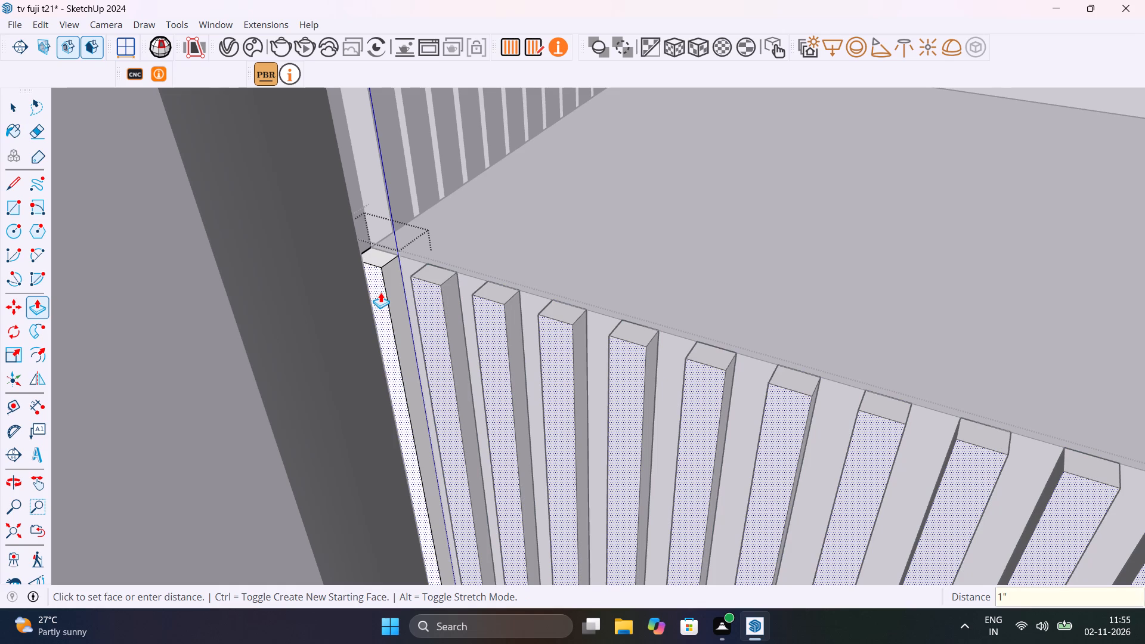
pyautogui.press('Return')
pyautogui.scroll(-19, 380, 292)
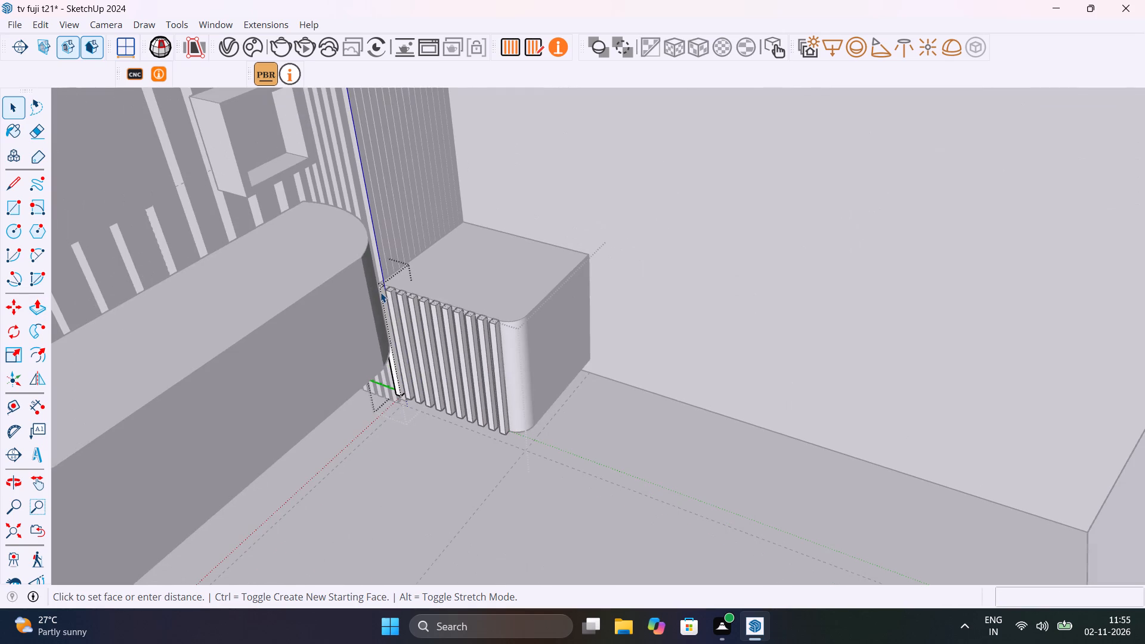
pyautogui.scroll(-1, 380, 292)
pyautogui.press('space')
pyautogui.click(568, 325)
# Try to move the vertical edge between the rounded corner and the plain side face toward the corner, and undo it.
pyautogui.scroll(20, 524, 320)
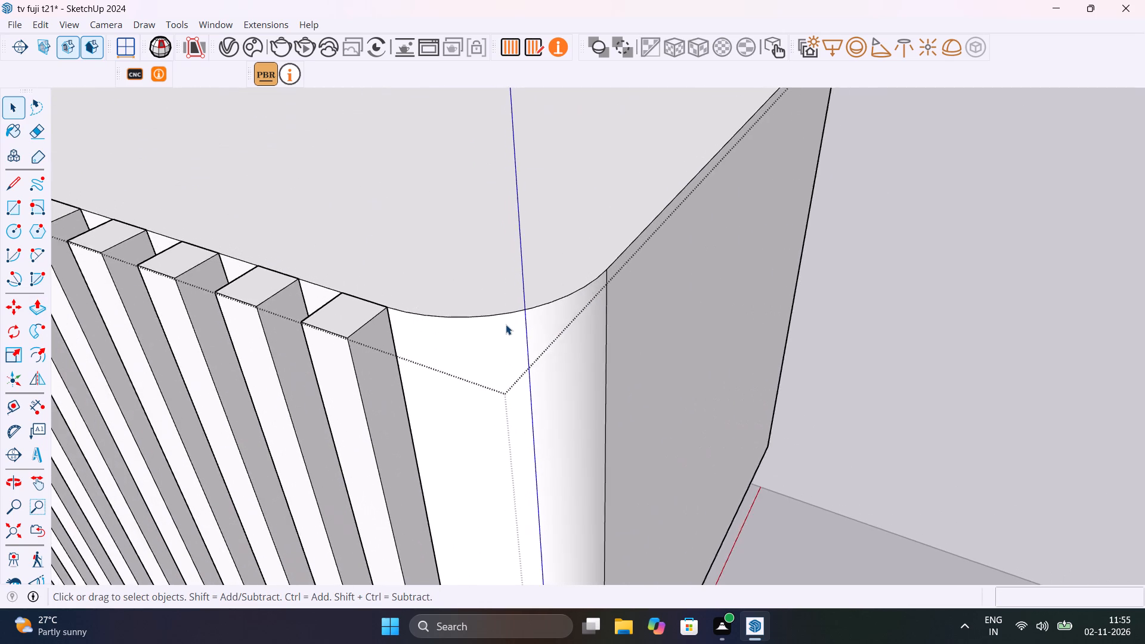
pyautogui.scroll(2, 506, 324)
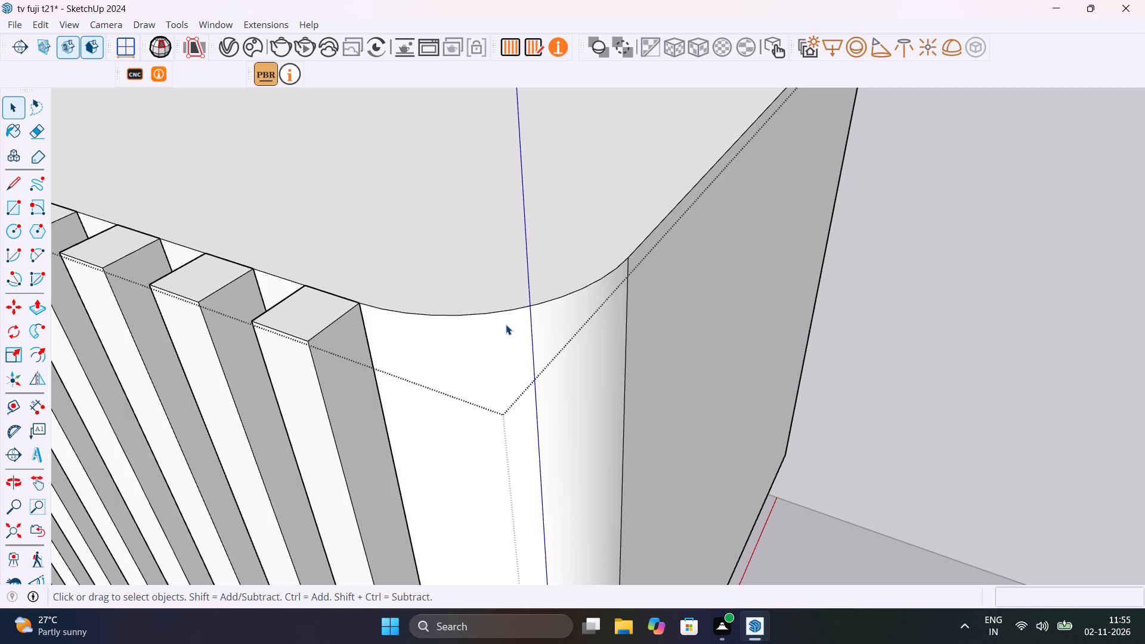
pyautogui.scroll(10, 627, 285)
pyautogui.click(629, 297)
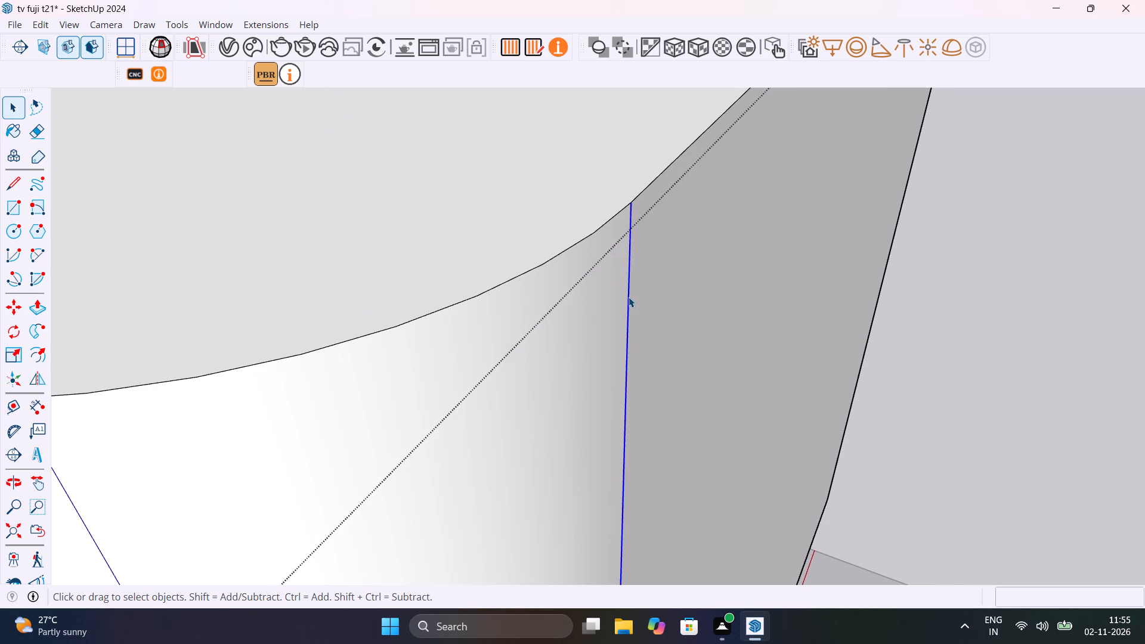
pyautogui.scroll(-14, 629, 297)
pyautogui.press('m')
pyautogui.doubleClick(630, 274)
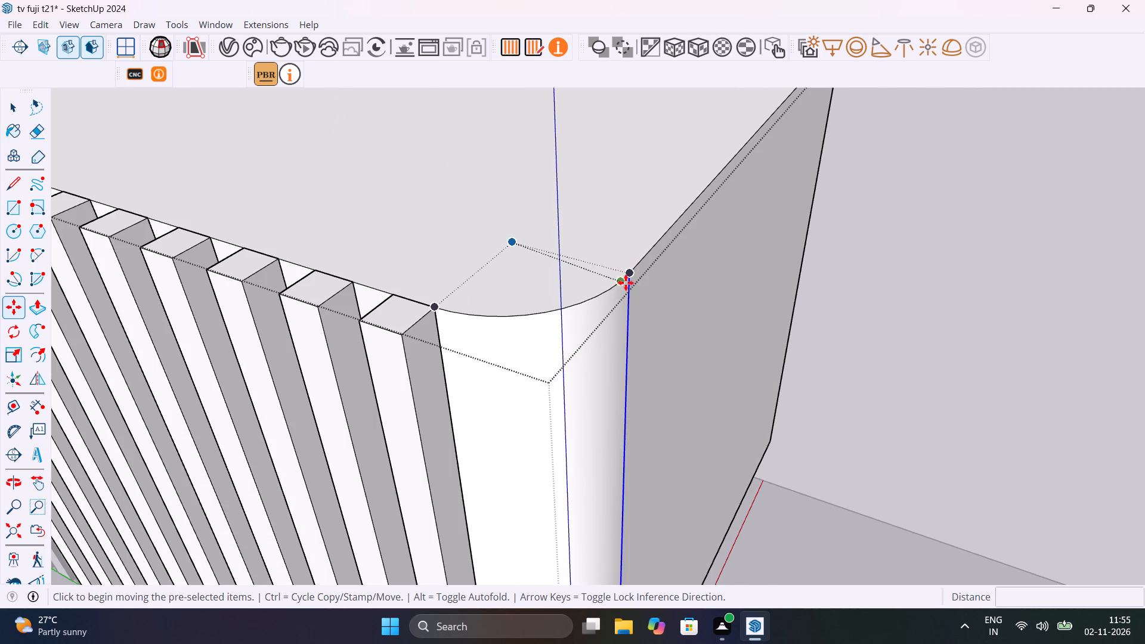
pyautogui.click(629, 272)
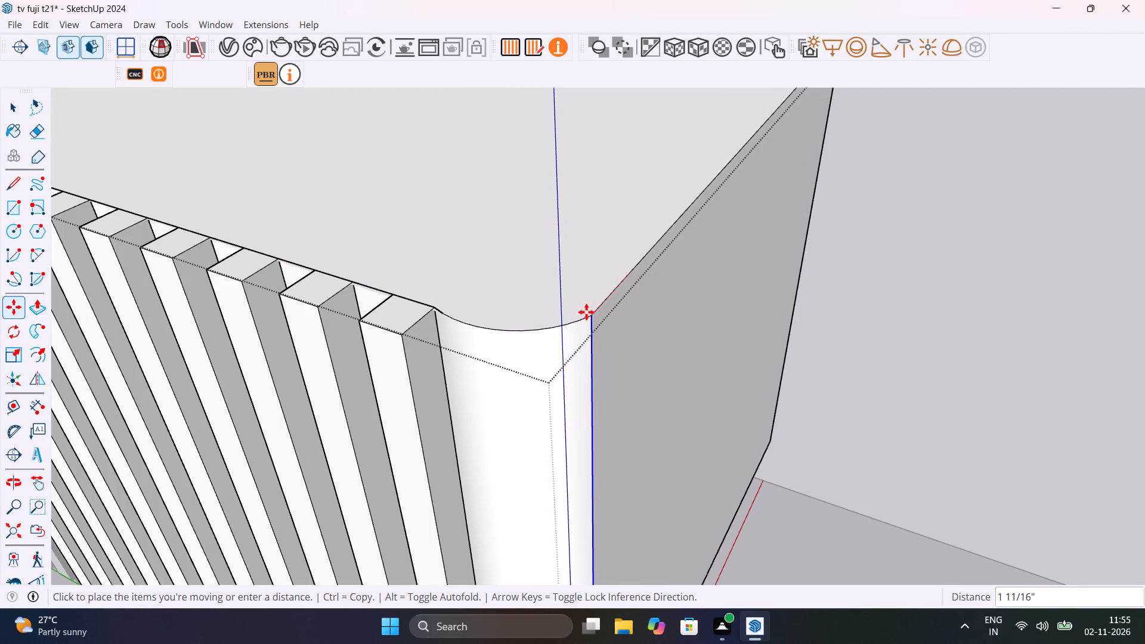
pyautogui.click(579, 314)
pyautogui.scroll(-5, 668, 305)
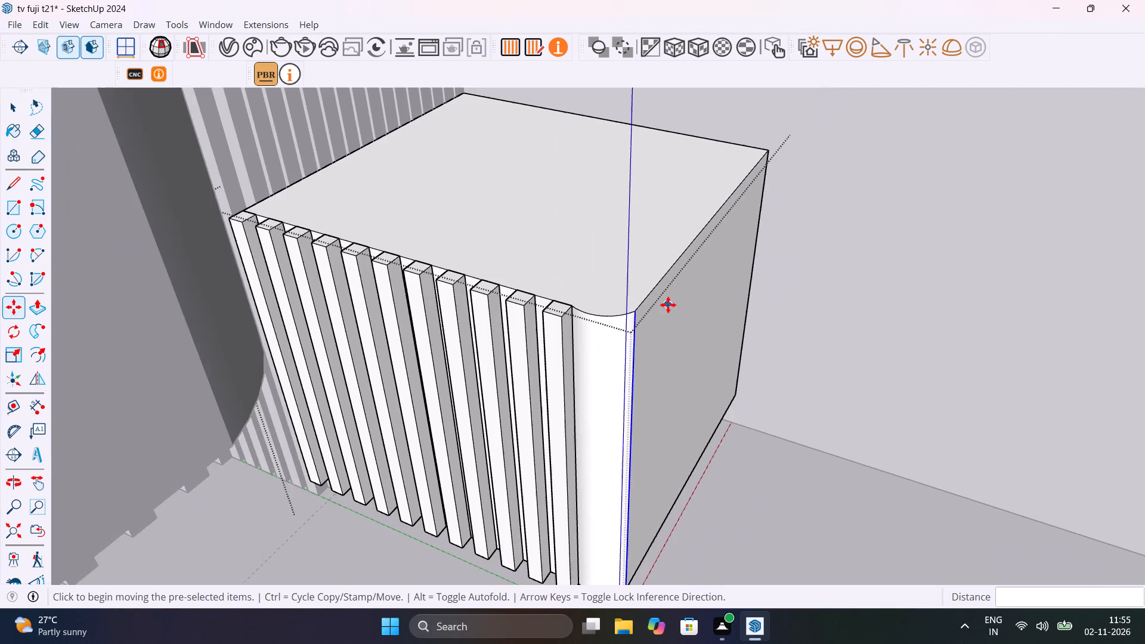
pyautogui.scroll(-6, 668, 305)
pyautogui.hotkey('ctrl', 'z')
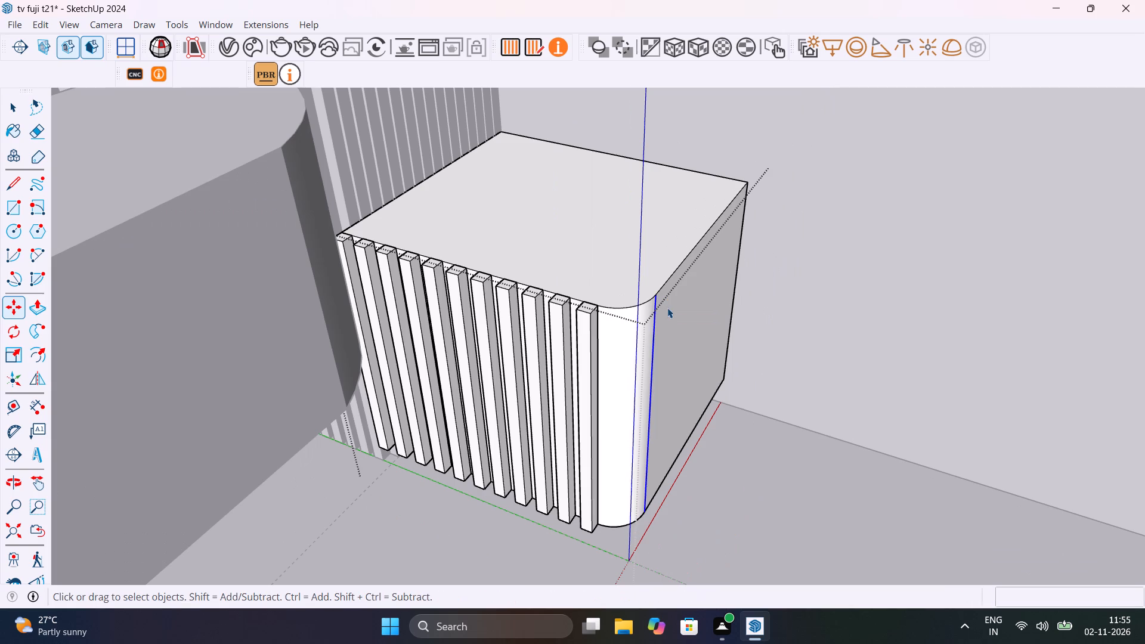
# Copy the far vertical edge of the block's plain side face 1" inward to mark out a strip.
pyautogui.keyDown('shift'); pyautogui.moveTo(671, 315); pyautogui.dragTo(665, 386, button='middle'); pyautogui.keyUp('shift')
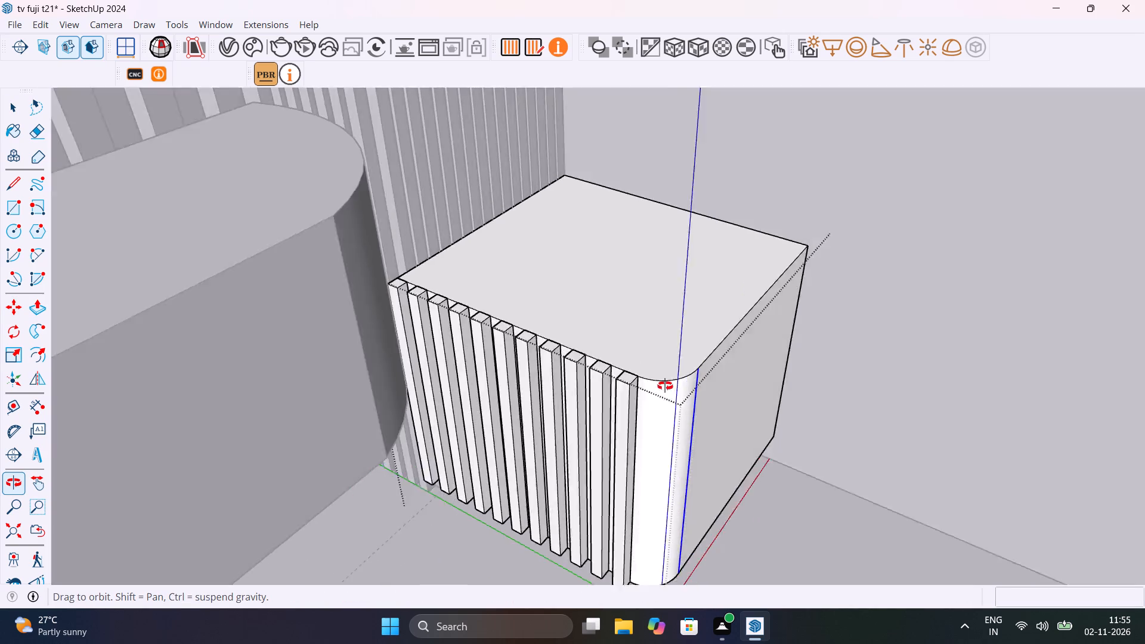
pyautogui.keyDown('shift'); pyautogui.moveTo(665, 386); pyautogui.dragTo(607, 405, button='middle'); pyautogui.keyUp('shift')
pyautogui.scroll(10, 589, 431)
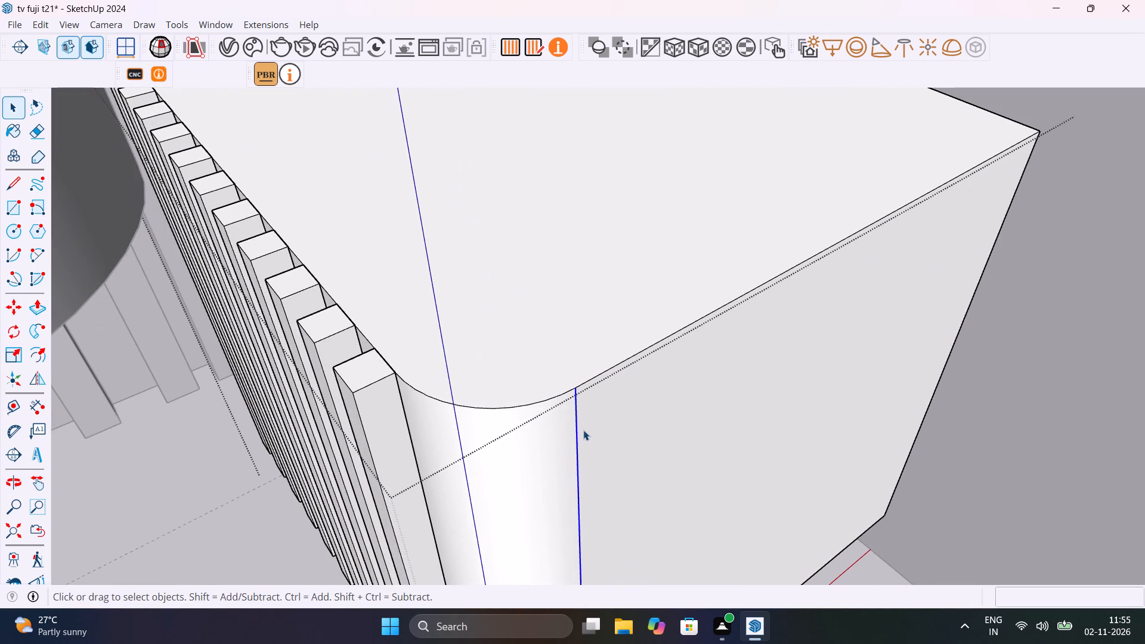
pyautogui.press('m')
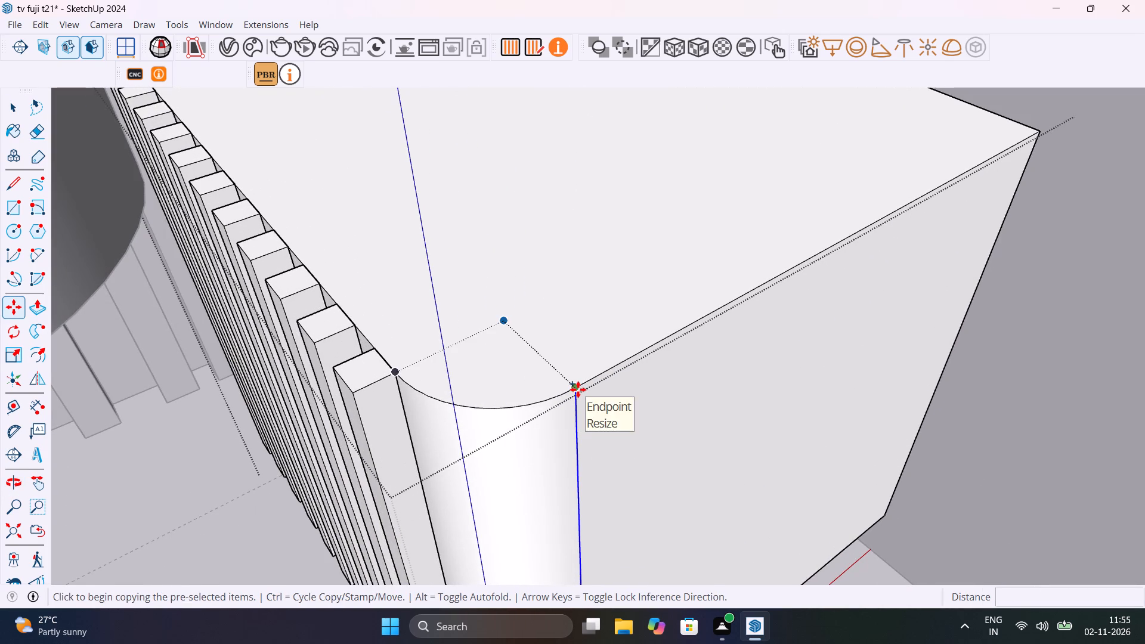
pyautogui.press('space')
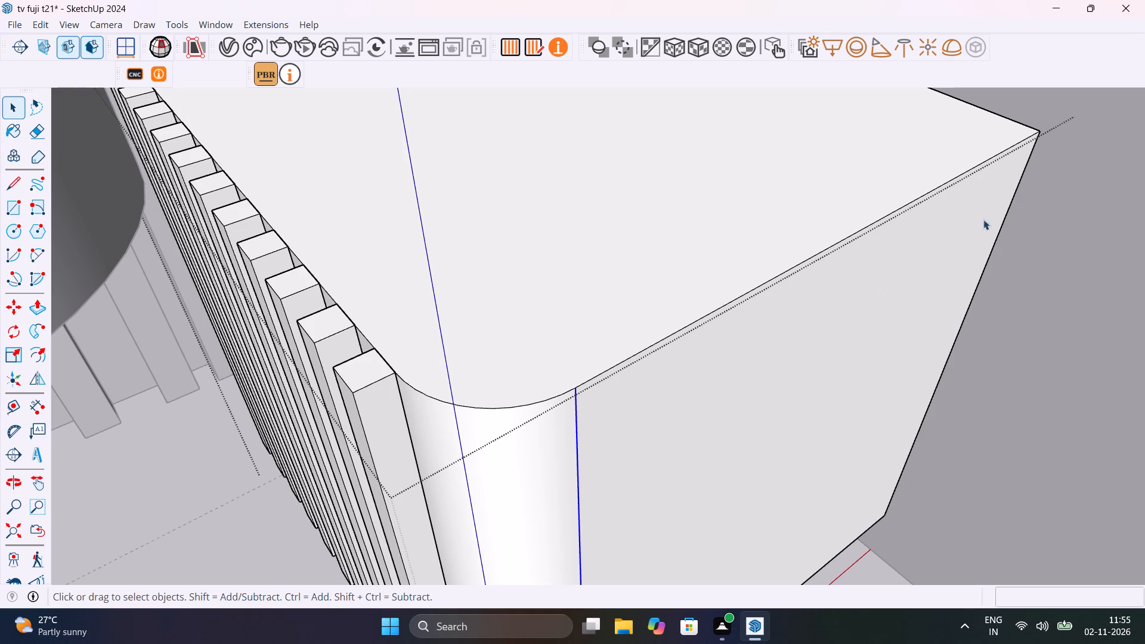
pyautogui.click(1025, 169)
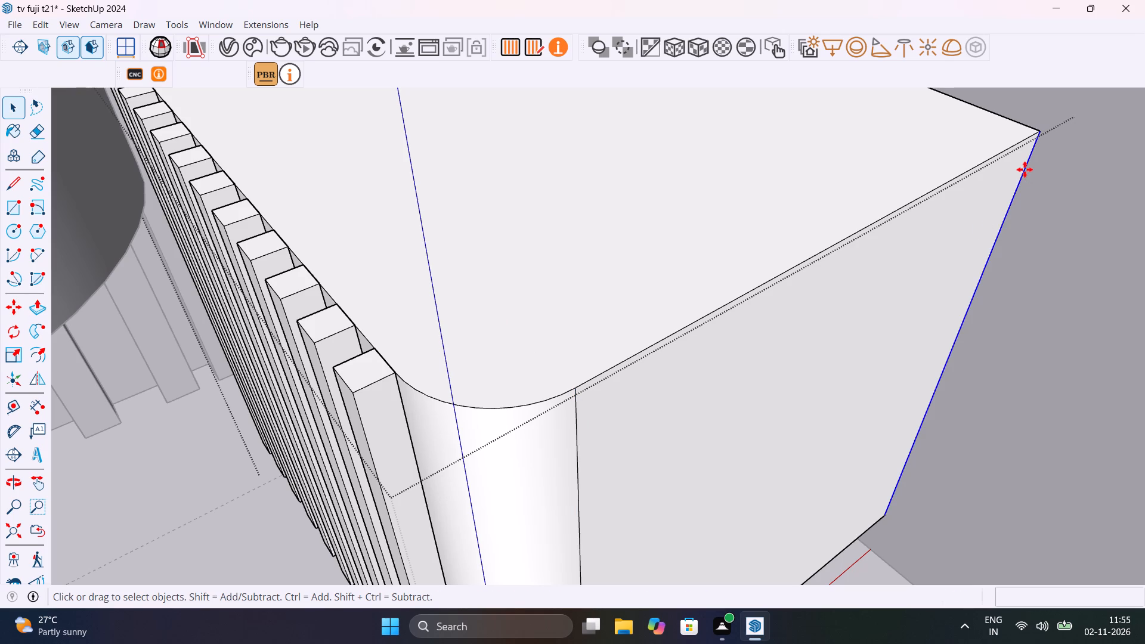
pyautogui.press('m')
pyautogui.click(1038, 133)
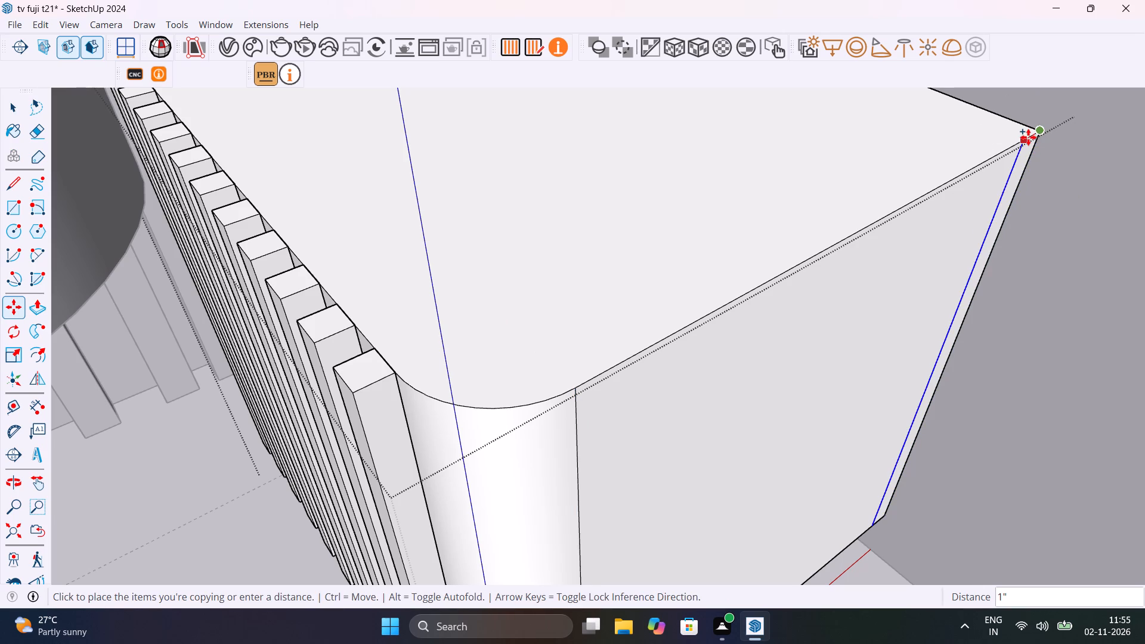
pyautogui.write('1"')
pyautogui.press('Return')
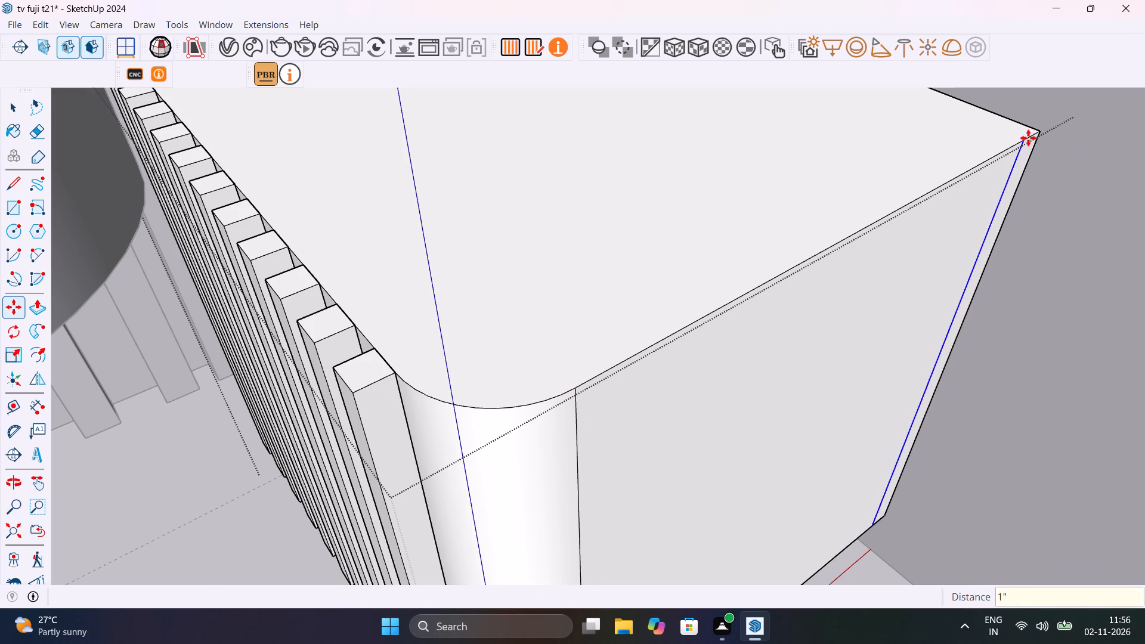
pyautogui.press('space')
# Make a component from the 1" strip at the far end of the plain side face, keeping the default settings.
pyautogui.scroll(6, 1029, 159)
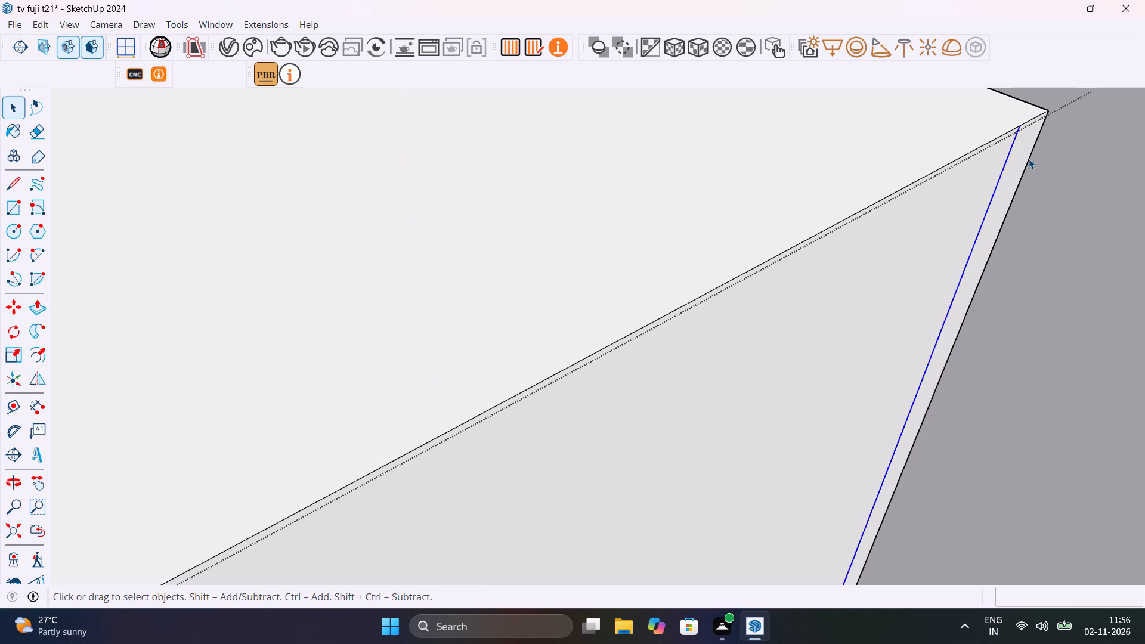
pyautogui.doubleClick(1025, 159)
pyautogui.rightClick(1025, 159)
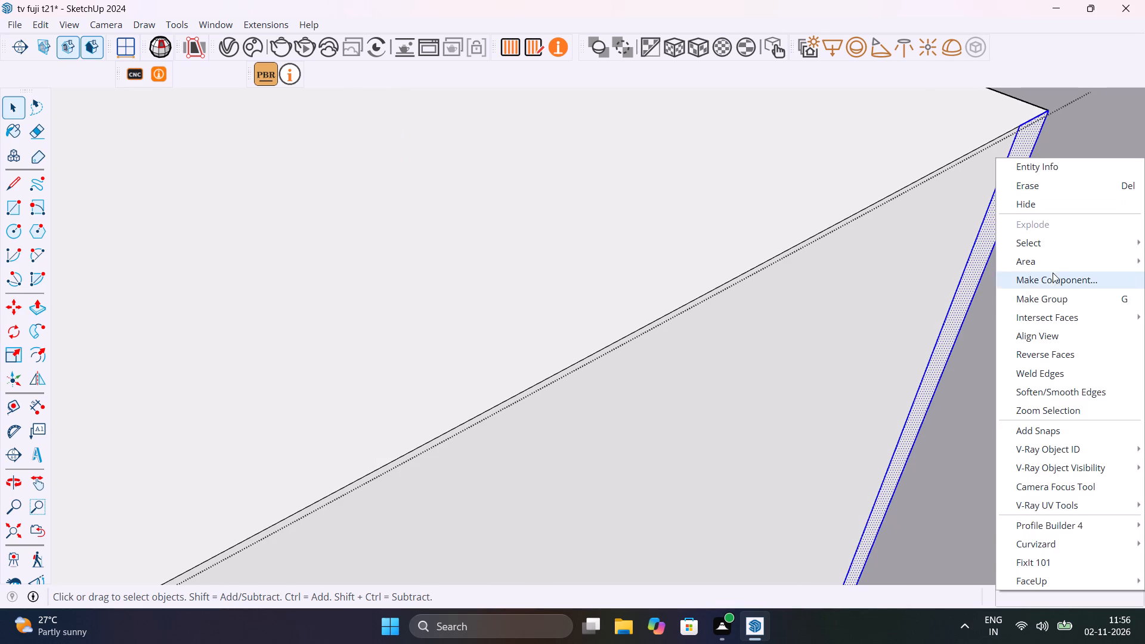
pyautogui.click(1054, 268)
pyautogui.click(1059, 280)
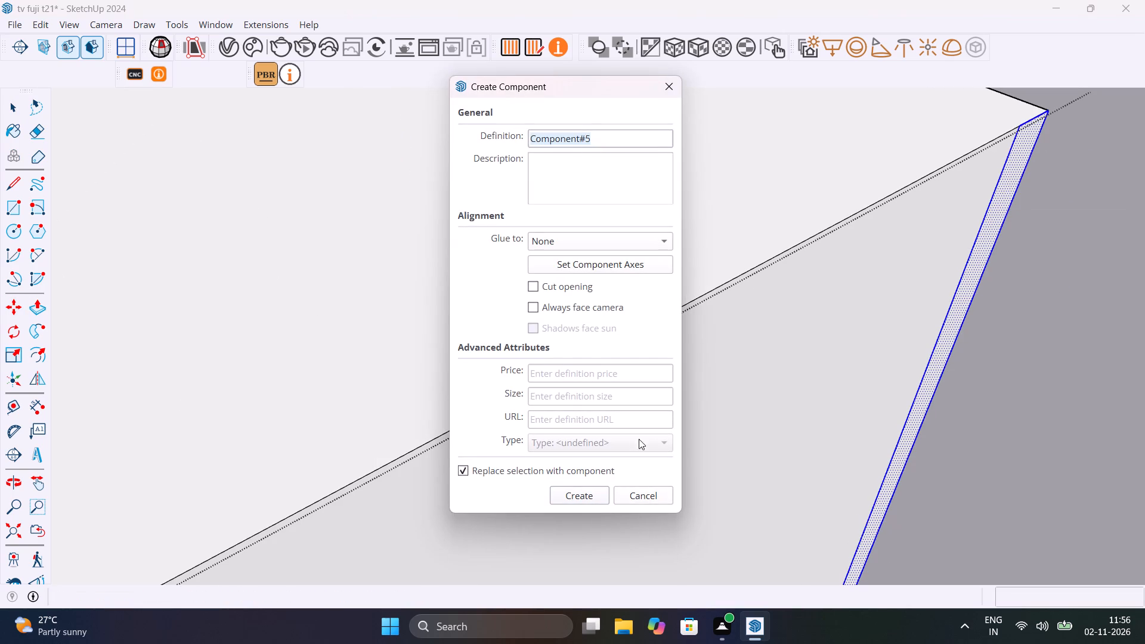
pyautogui.click(593, 496)
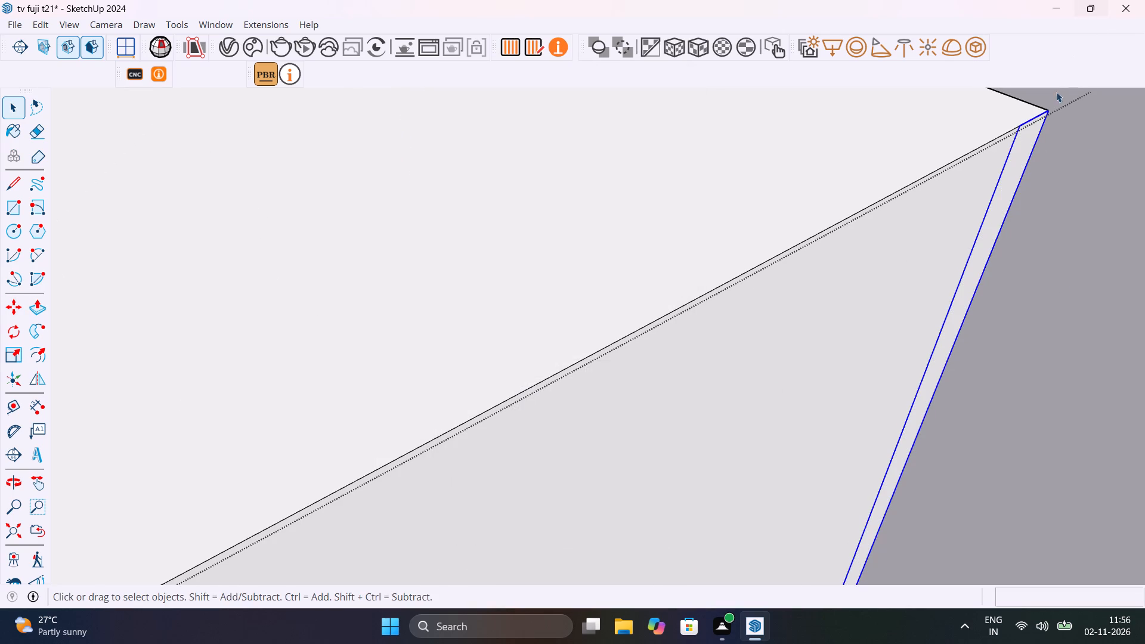
# Copy the new strip component about 1' 5 15/16" along the side face to the rounded corner's edge.
pyautogui.press('m')
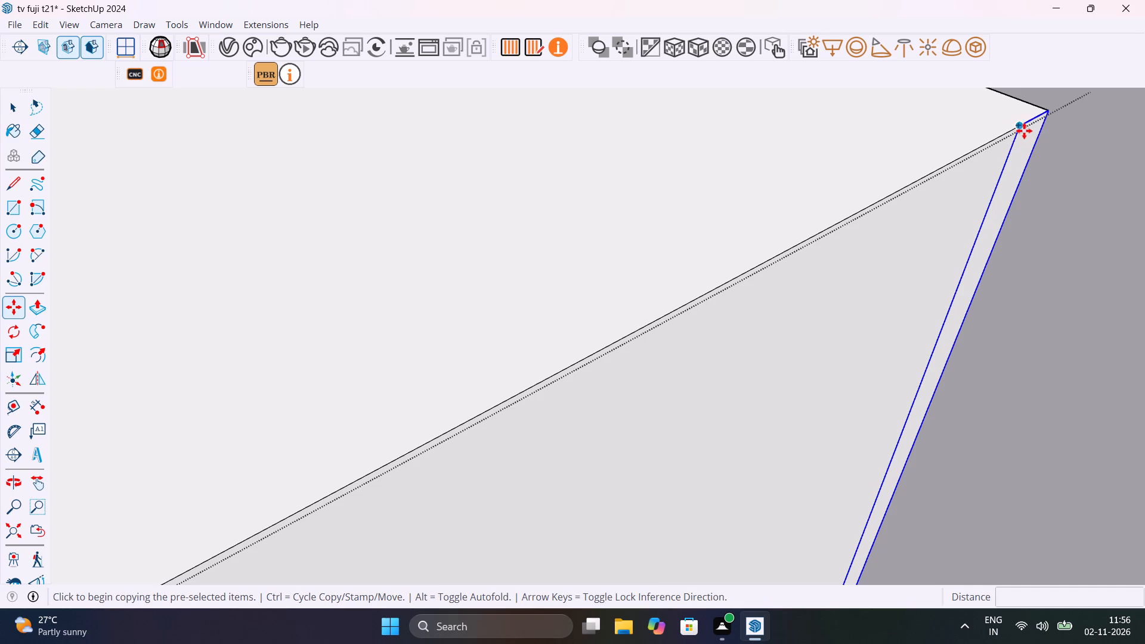
pyautogui.click(1023, 129)
pyautogui.scroll(-15, 849, 172)
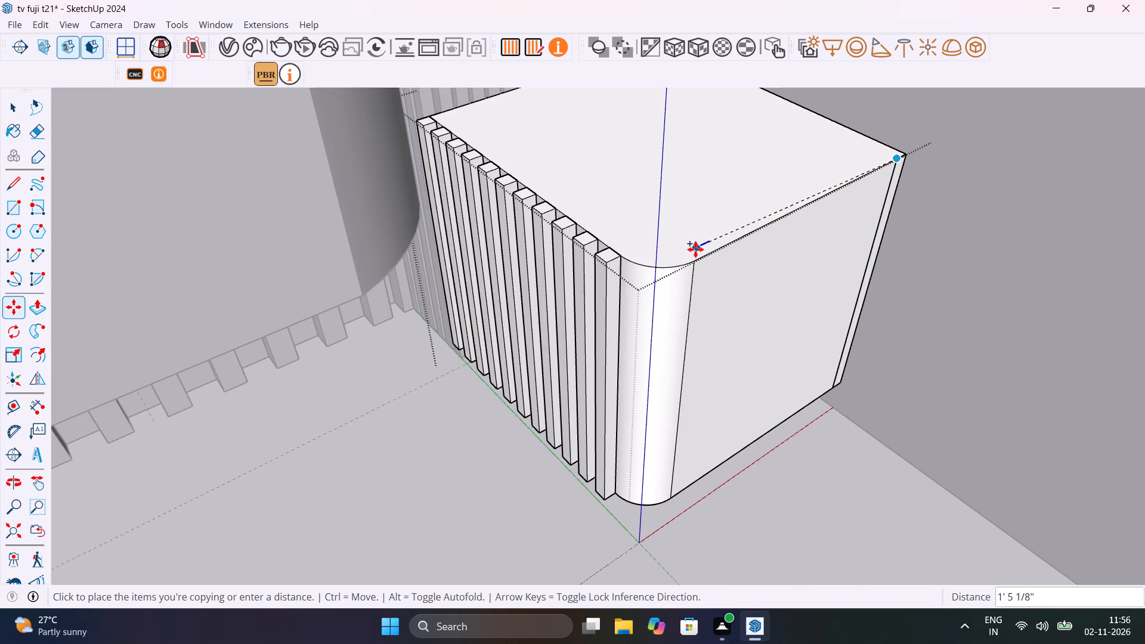
pyautogui.scroll(11, 698, 262)
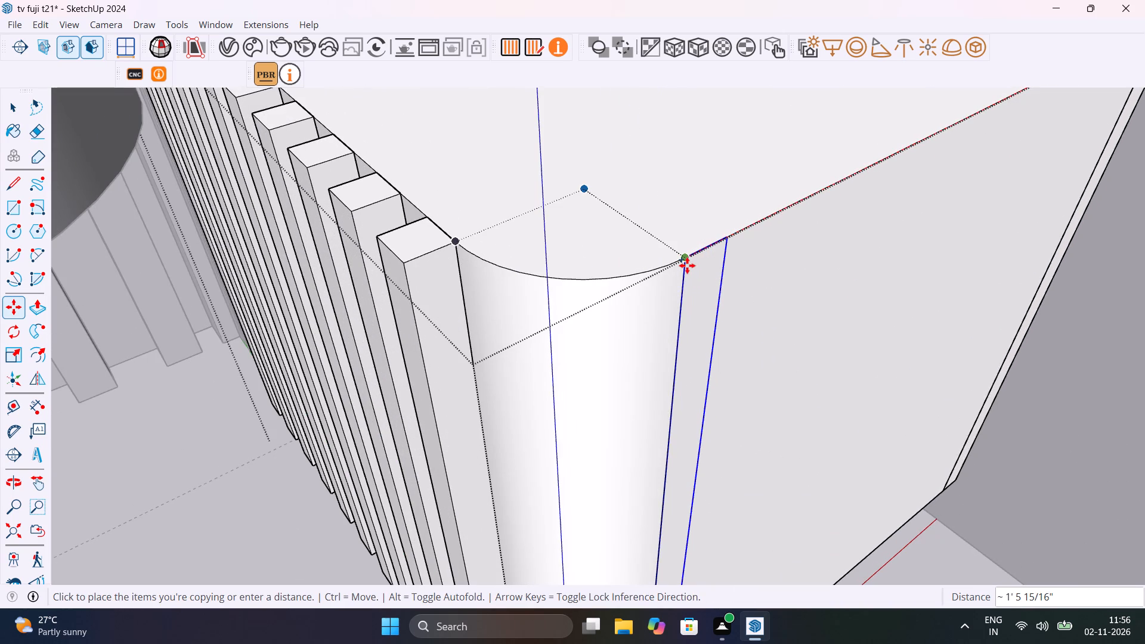
pyautogui.click(687, 265)
pyautogui.scroll(-12, 710, 297)
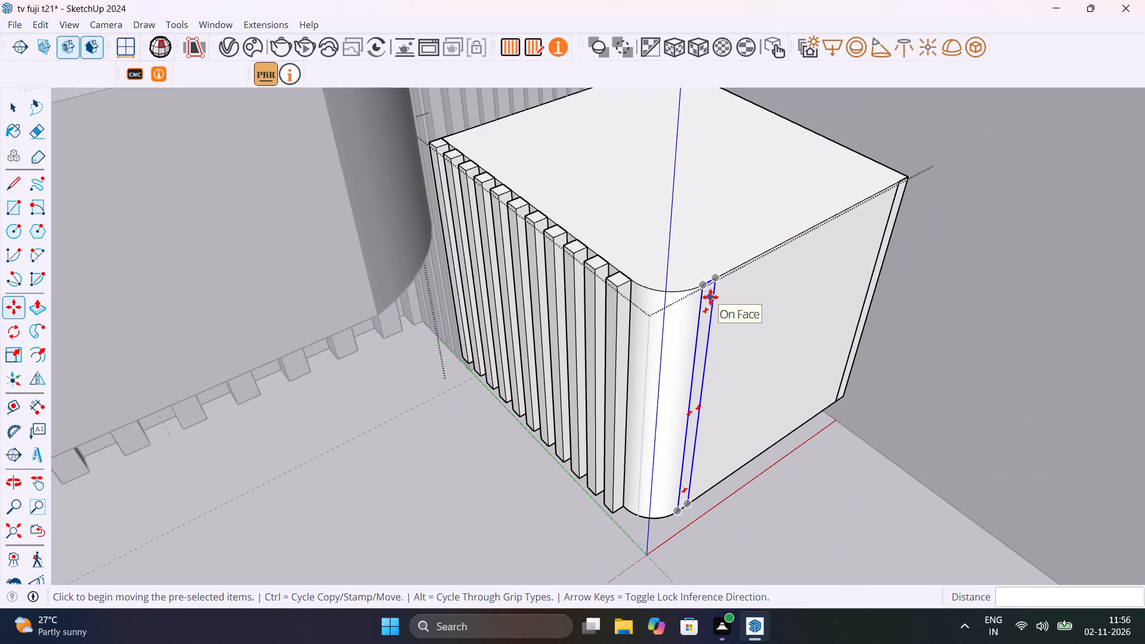
# Divide the distance between the two 1" strips on the plain side face by 10, filling it with evenly spaced copies.
pyautogui.write('10/')
pyautogui.press('Return')
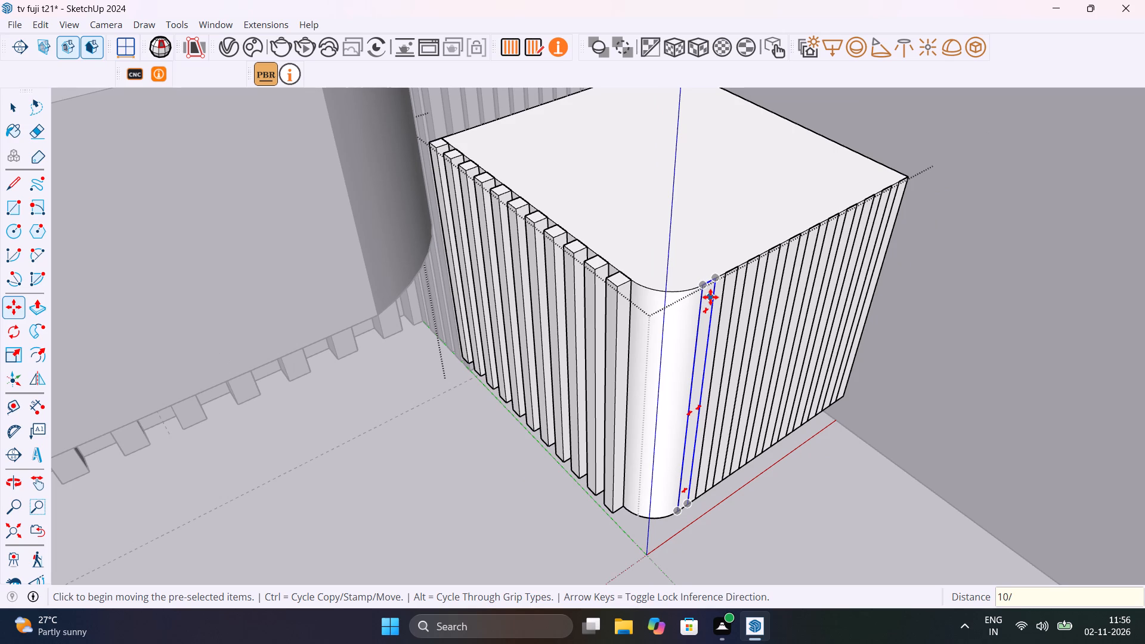
pyautogui.press('space')
# Push/Pull the strip component's face out 1" so all strips on the side face become slats, and close the editing.
pyautogui.scroll(5, 710, 297)
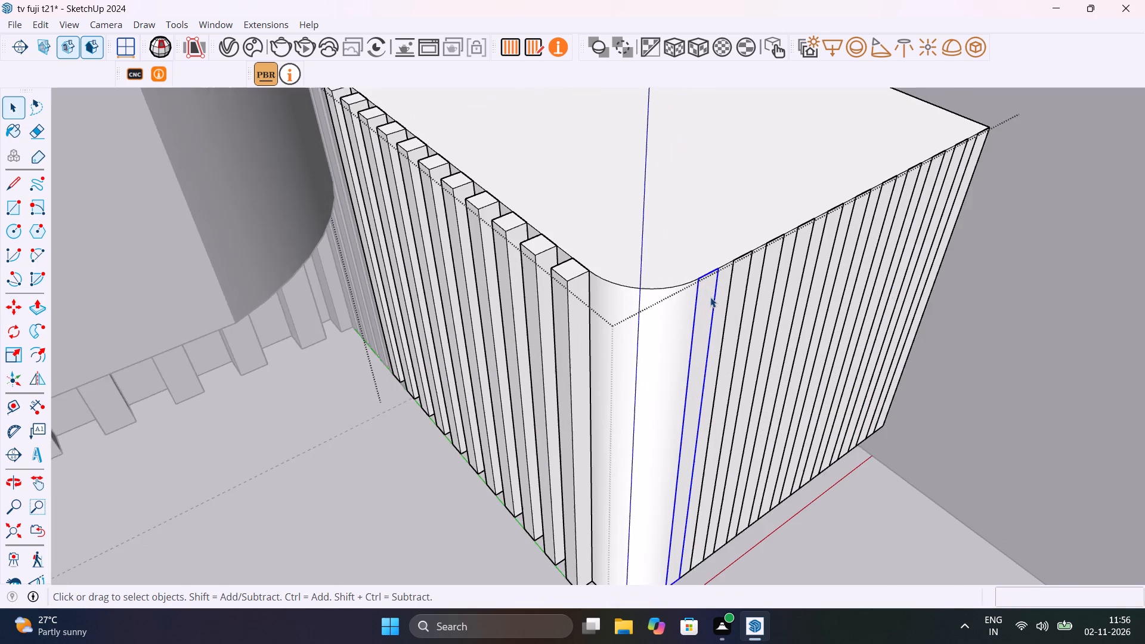
pyautogui.doubleClick(708, 296)
pyautogui.click(708, 296)
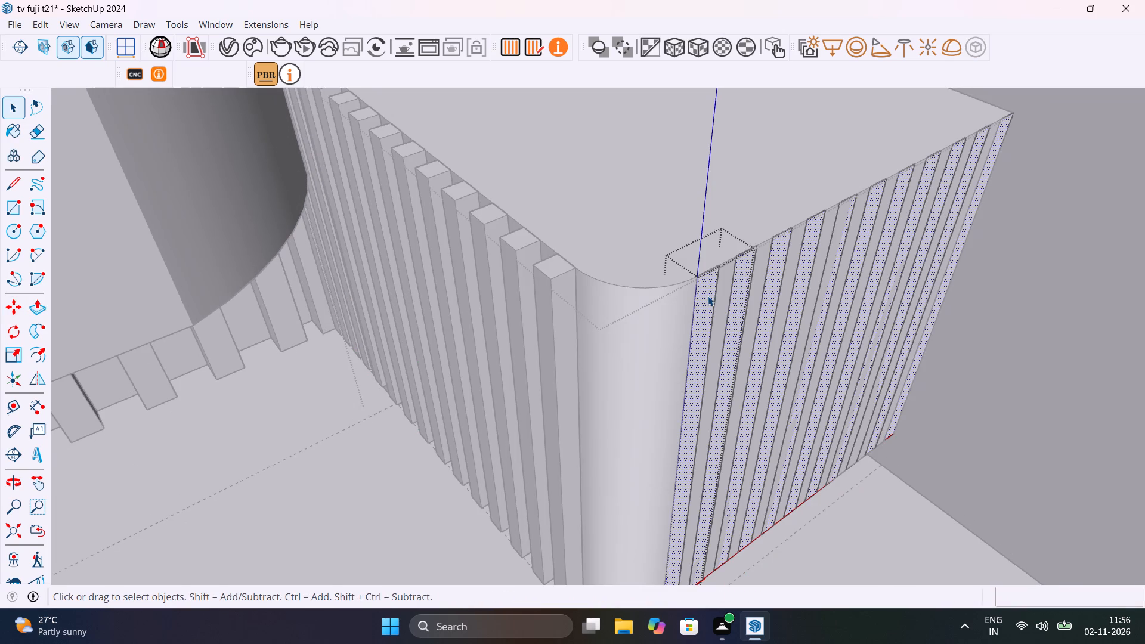
pyautogui.press('p')
pyautogui.click(708, 296)
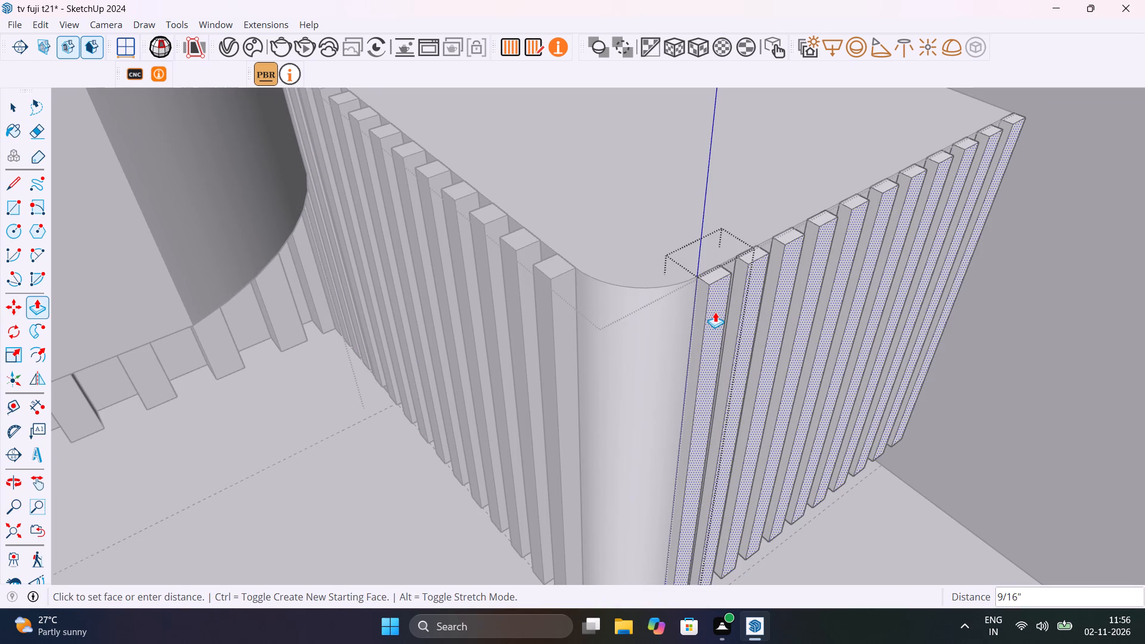
pyautogui.write('1"')
pyautogui.press('Return')
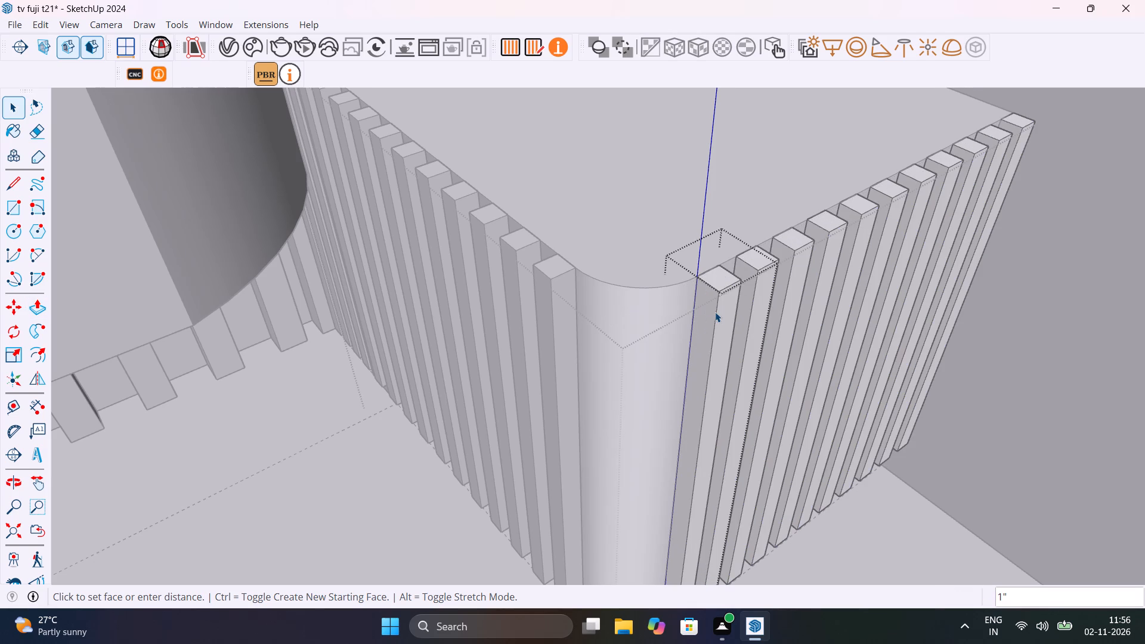
pyautogui.press('space')
pyautogui.scroll(-20, 715, 312)
pyautogui.scroll(-6, 715, 312)
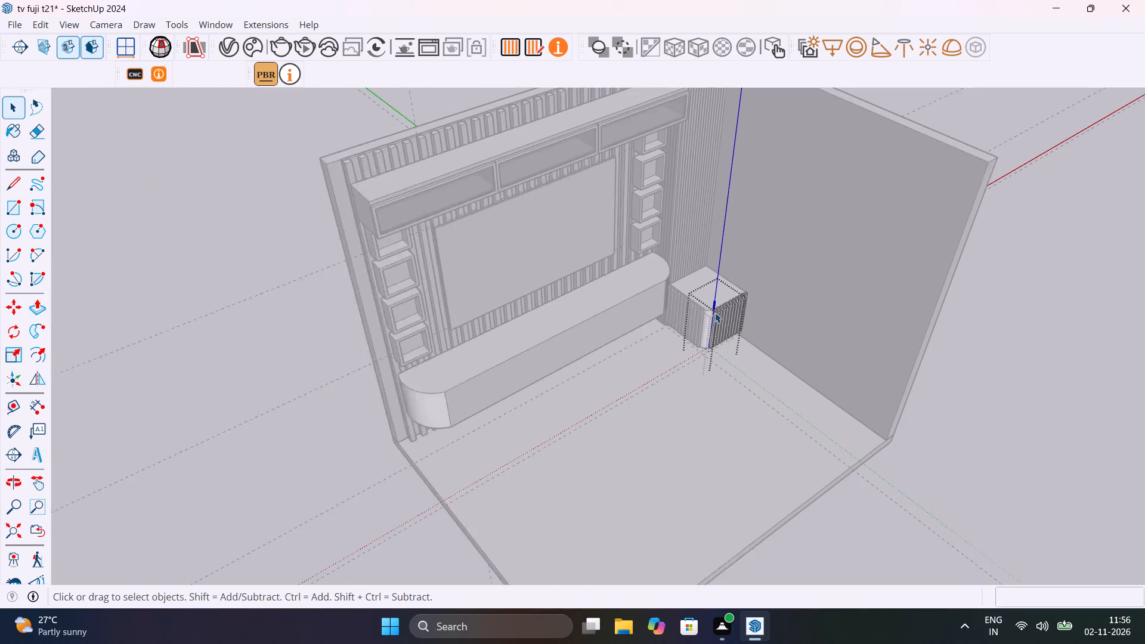
pyautogui.scroll(-2, 715, 312)
pyautogui.click(985, 340)
pyautogui.click(998, 338)
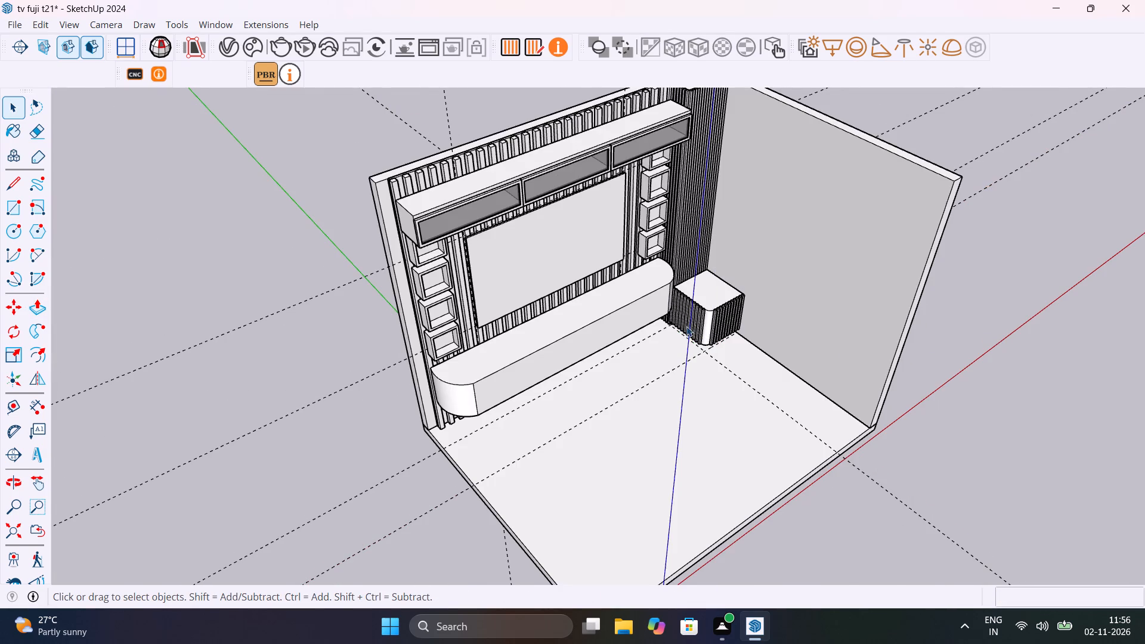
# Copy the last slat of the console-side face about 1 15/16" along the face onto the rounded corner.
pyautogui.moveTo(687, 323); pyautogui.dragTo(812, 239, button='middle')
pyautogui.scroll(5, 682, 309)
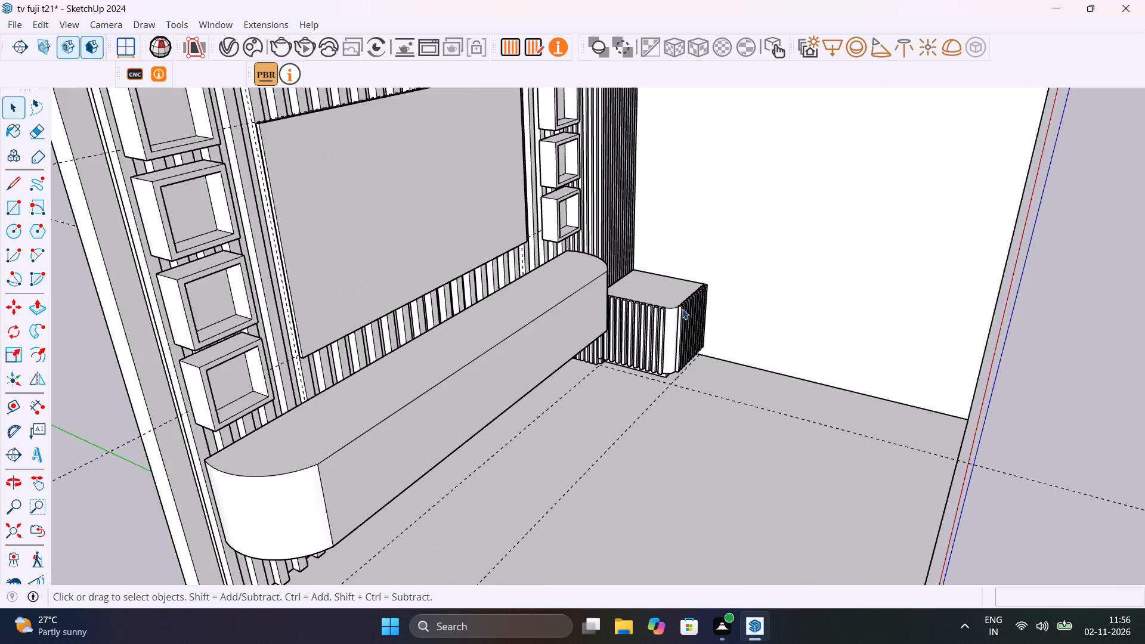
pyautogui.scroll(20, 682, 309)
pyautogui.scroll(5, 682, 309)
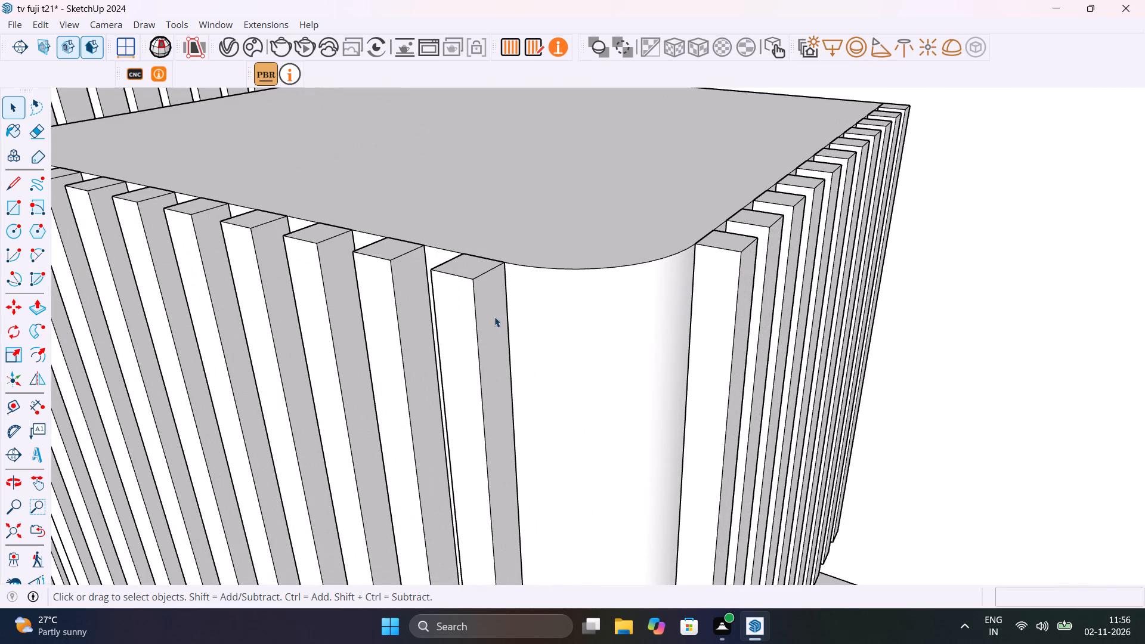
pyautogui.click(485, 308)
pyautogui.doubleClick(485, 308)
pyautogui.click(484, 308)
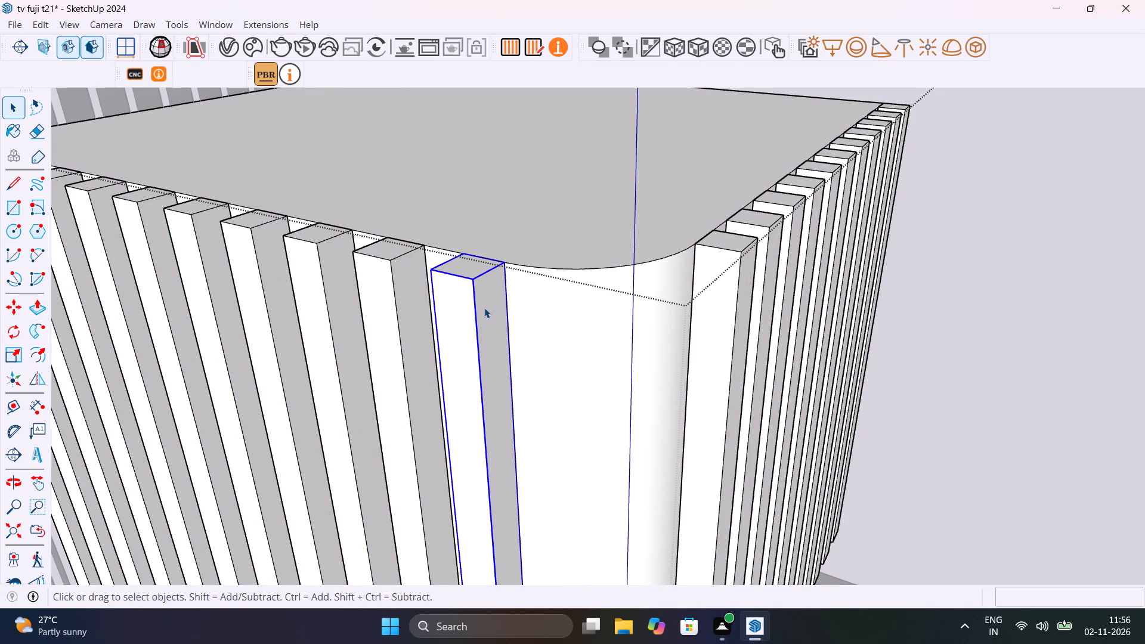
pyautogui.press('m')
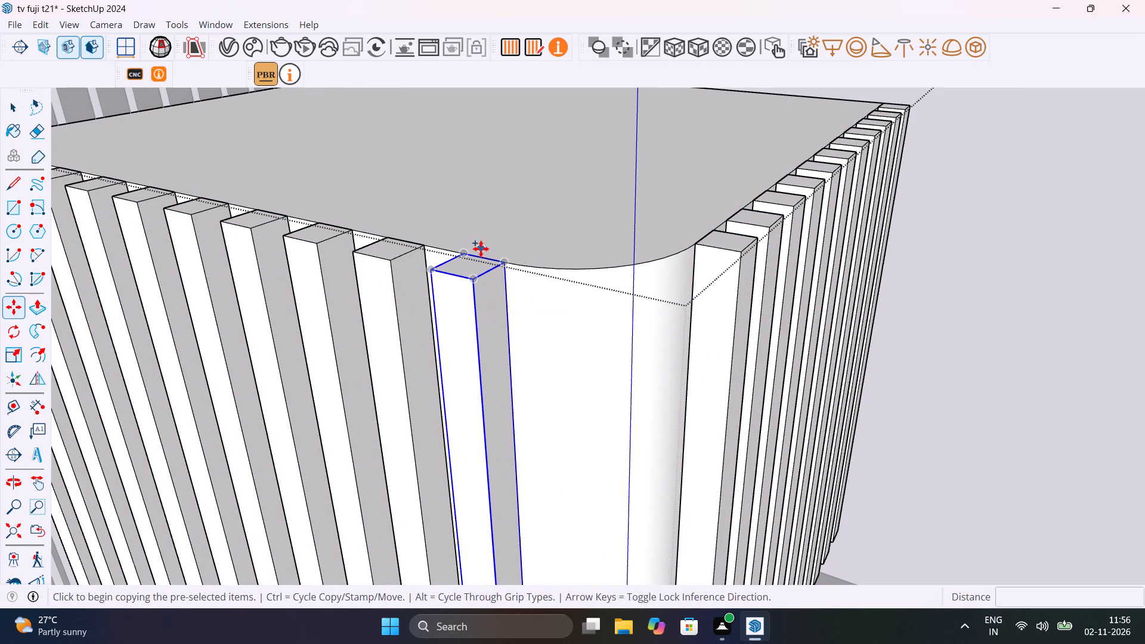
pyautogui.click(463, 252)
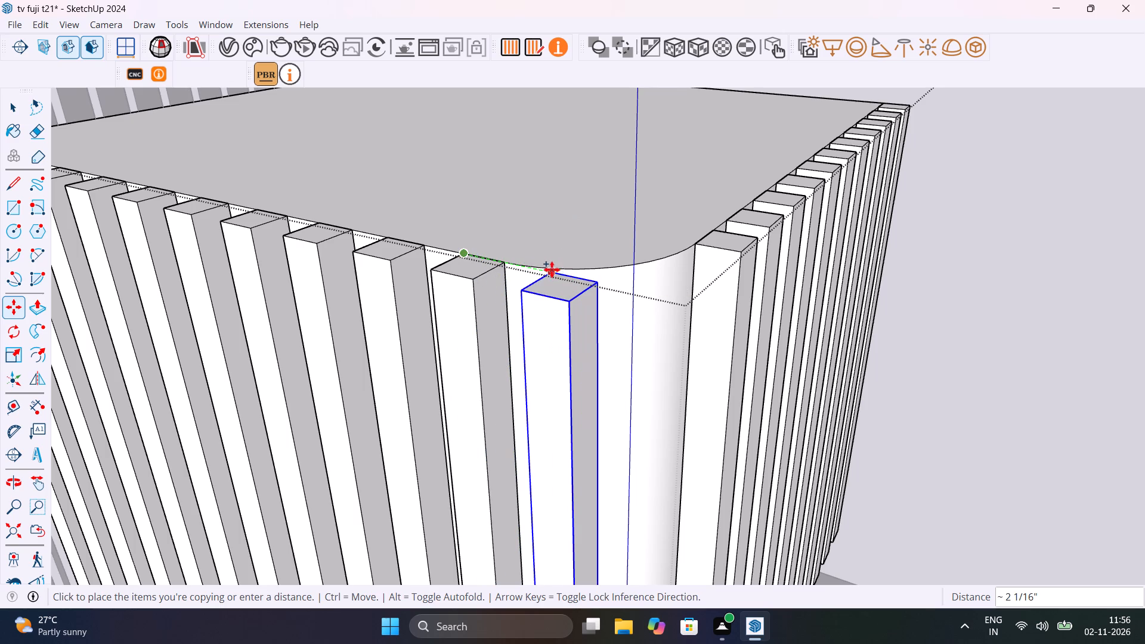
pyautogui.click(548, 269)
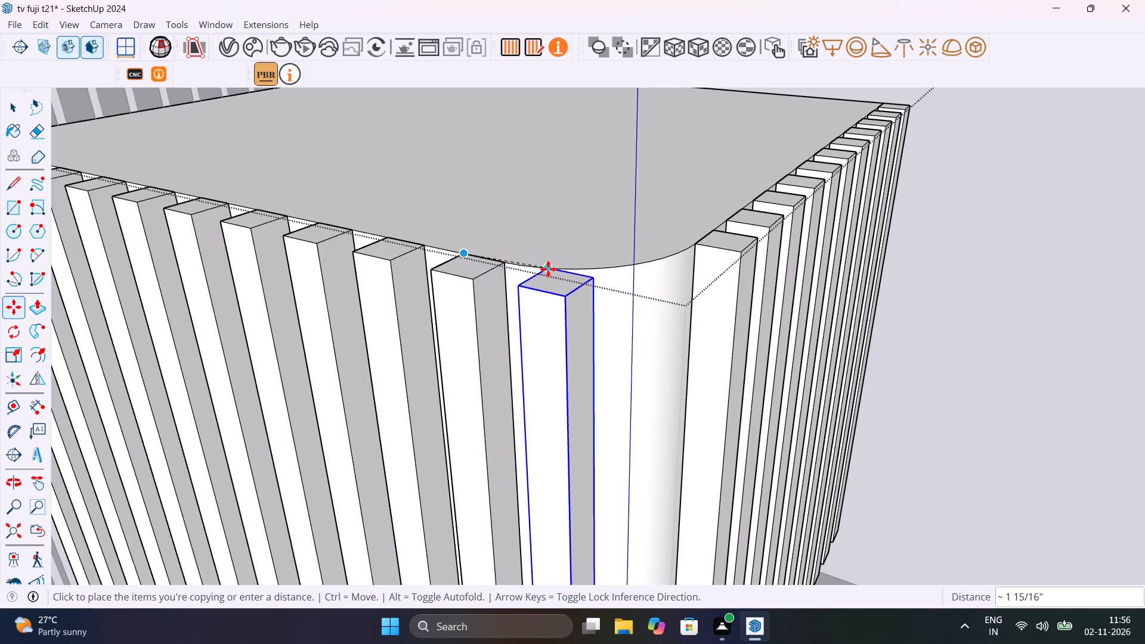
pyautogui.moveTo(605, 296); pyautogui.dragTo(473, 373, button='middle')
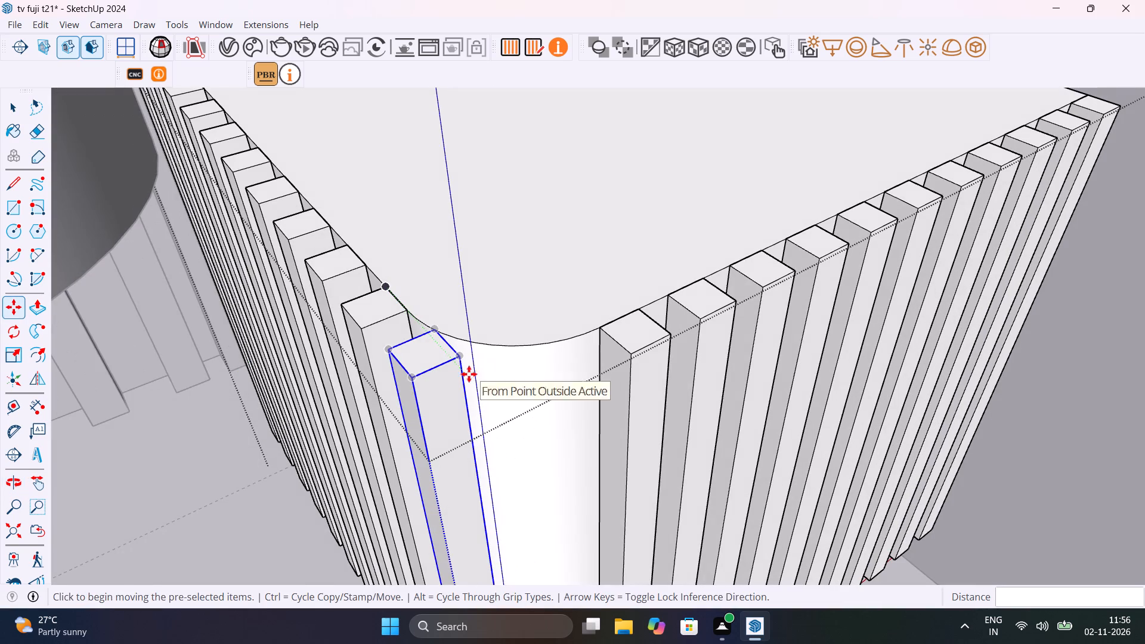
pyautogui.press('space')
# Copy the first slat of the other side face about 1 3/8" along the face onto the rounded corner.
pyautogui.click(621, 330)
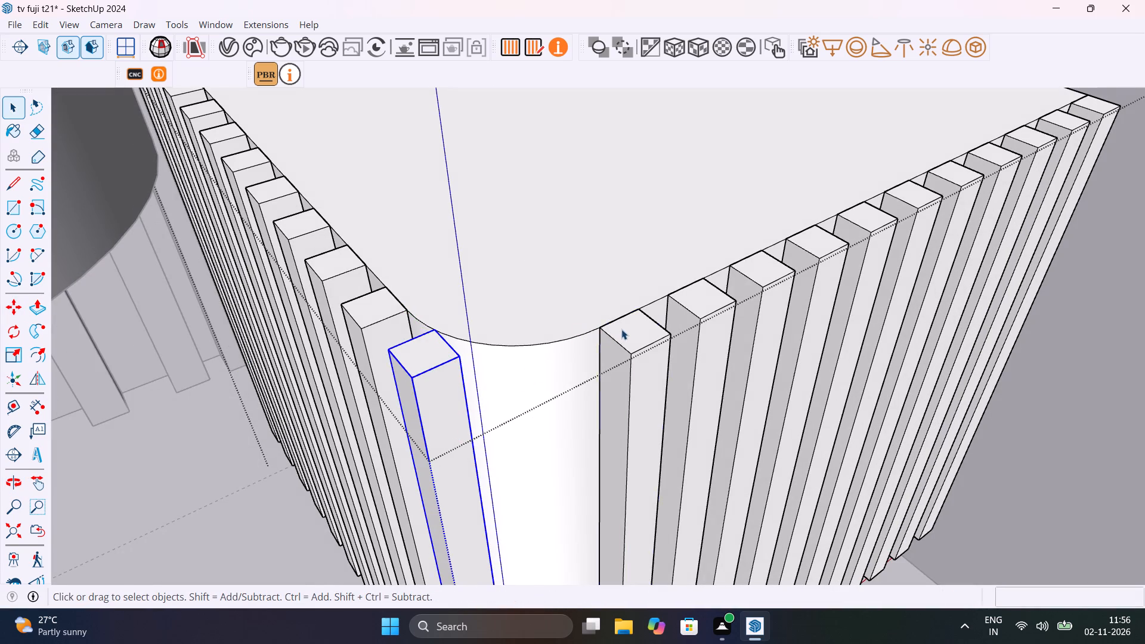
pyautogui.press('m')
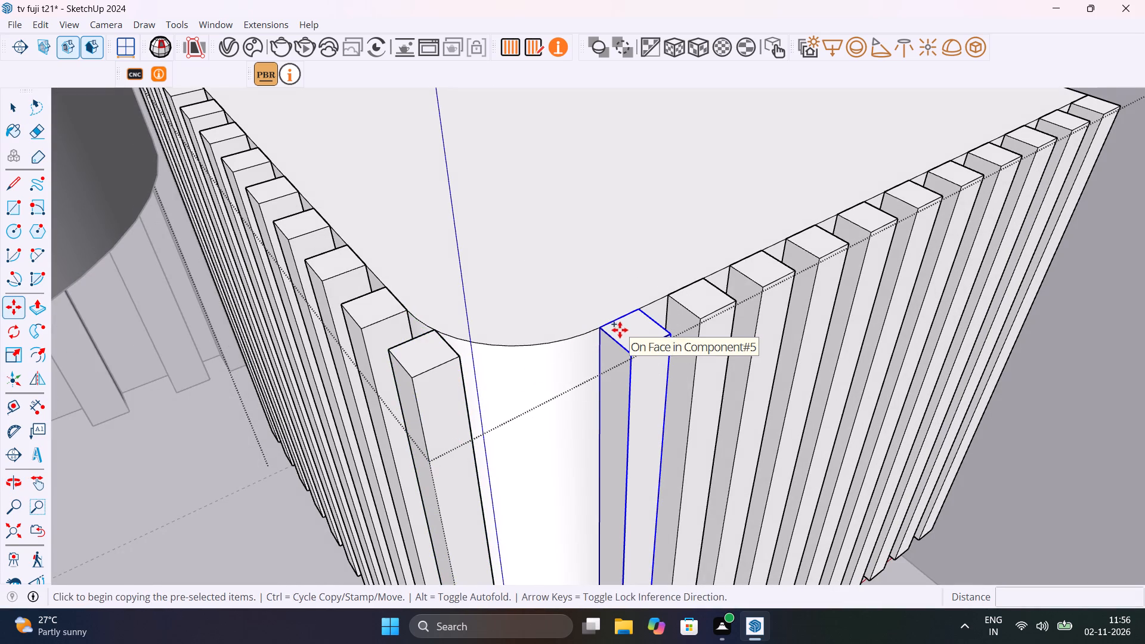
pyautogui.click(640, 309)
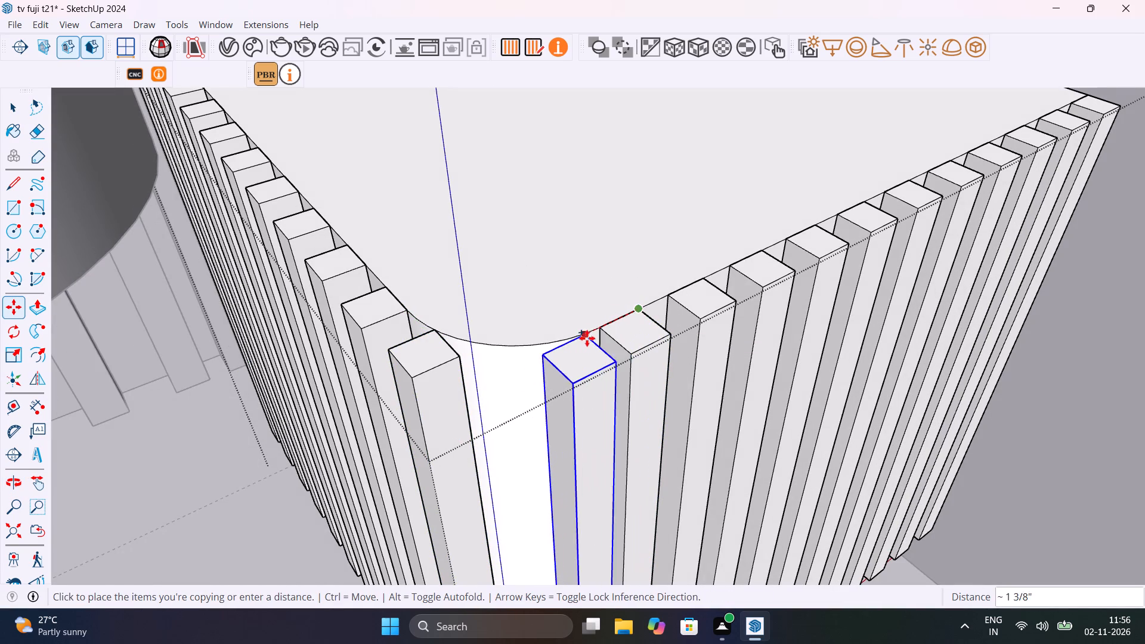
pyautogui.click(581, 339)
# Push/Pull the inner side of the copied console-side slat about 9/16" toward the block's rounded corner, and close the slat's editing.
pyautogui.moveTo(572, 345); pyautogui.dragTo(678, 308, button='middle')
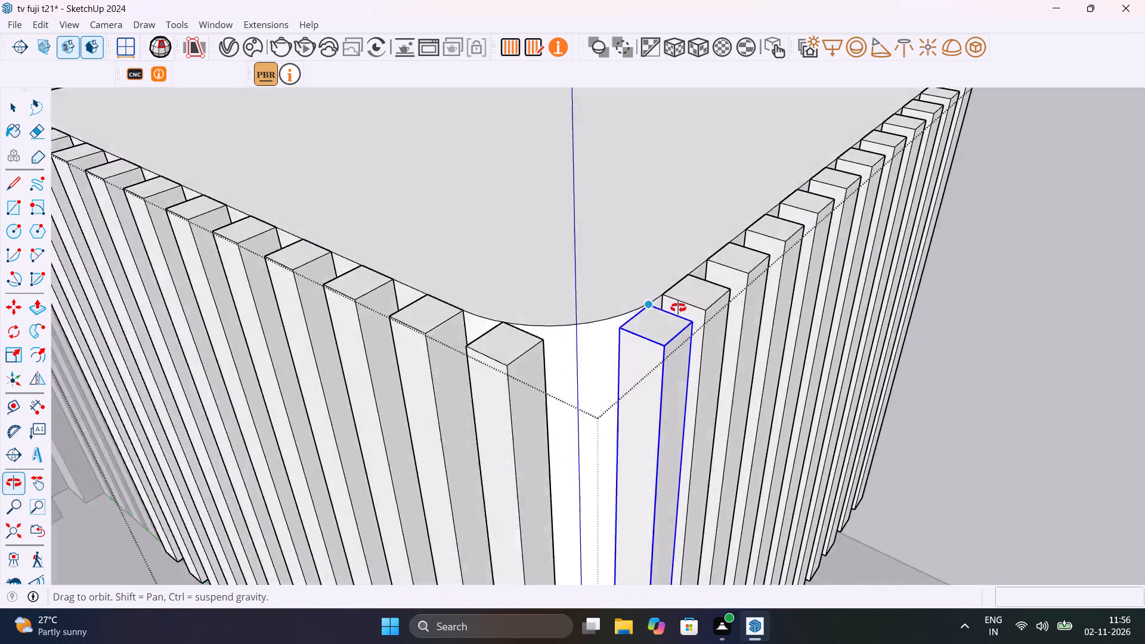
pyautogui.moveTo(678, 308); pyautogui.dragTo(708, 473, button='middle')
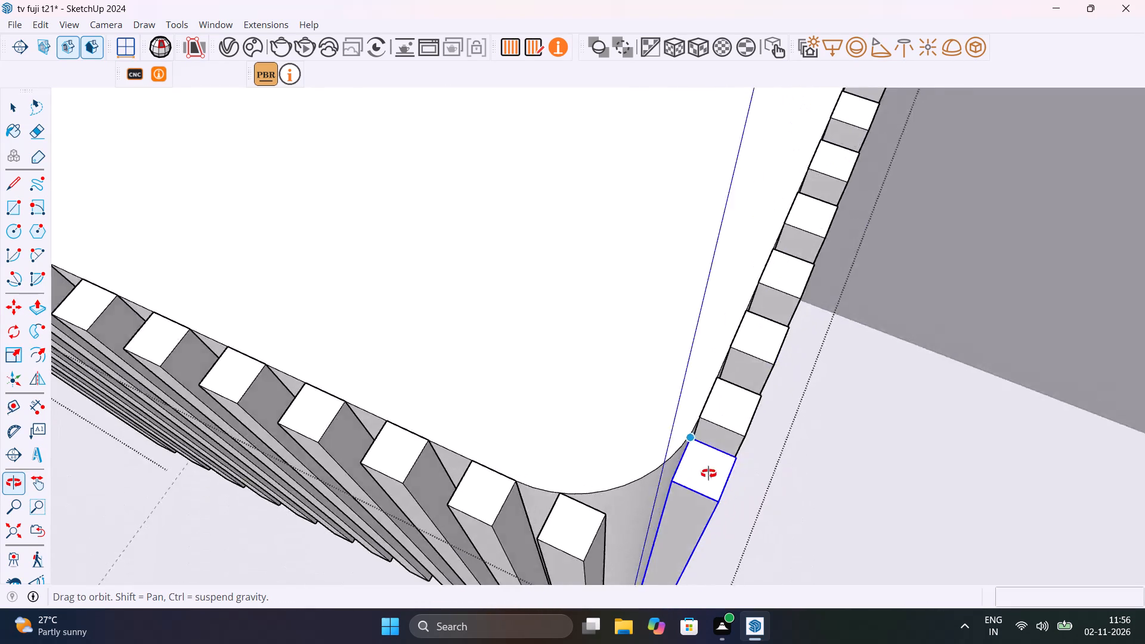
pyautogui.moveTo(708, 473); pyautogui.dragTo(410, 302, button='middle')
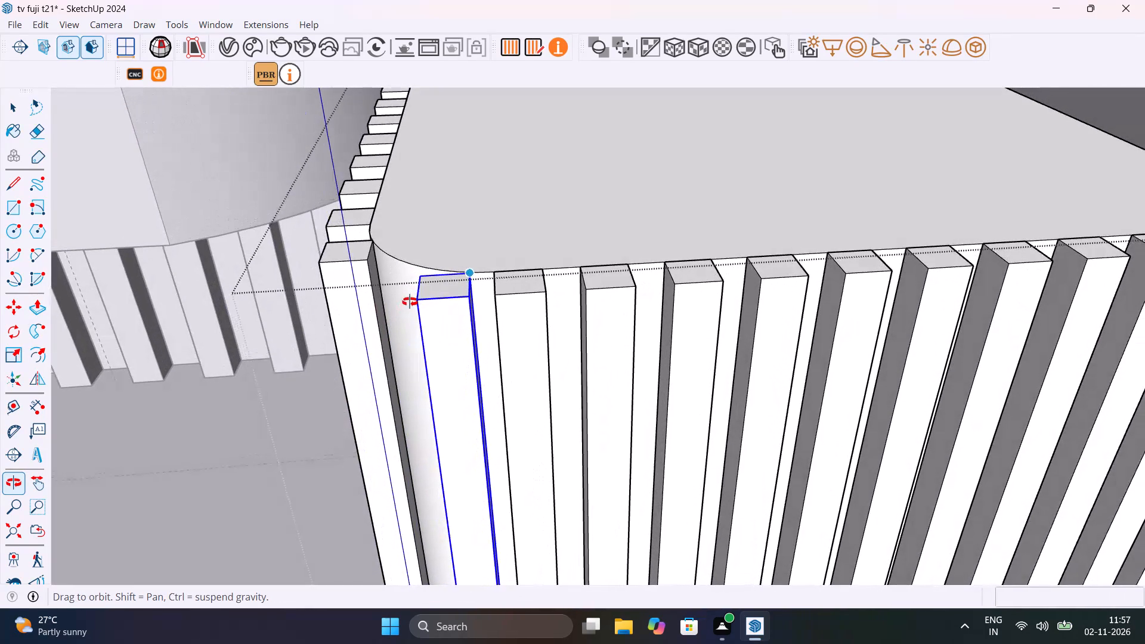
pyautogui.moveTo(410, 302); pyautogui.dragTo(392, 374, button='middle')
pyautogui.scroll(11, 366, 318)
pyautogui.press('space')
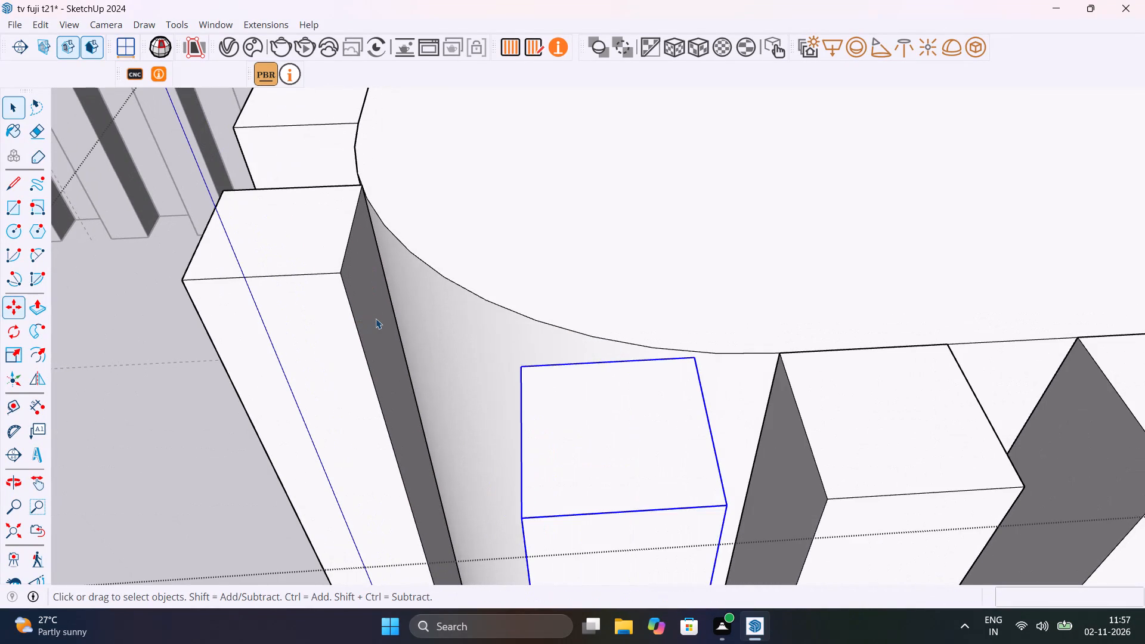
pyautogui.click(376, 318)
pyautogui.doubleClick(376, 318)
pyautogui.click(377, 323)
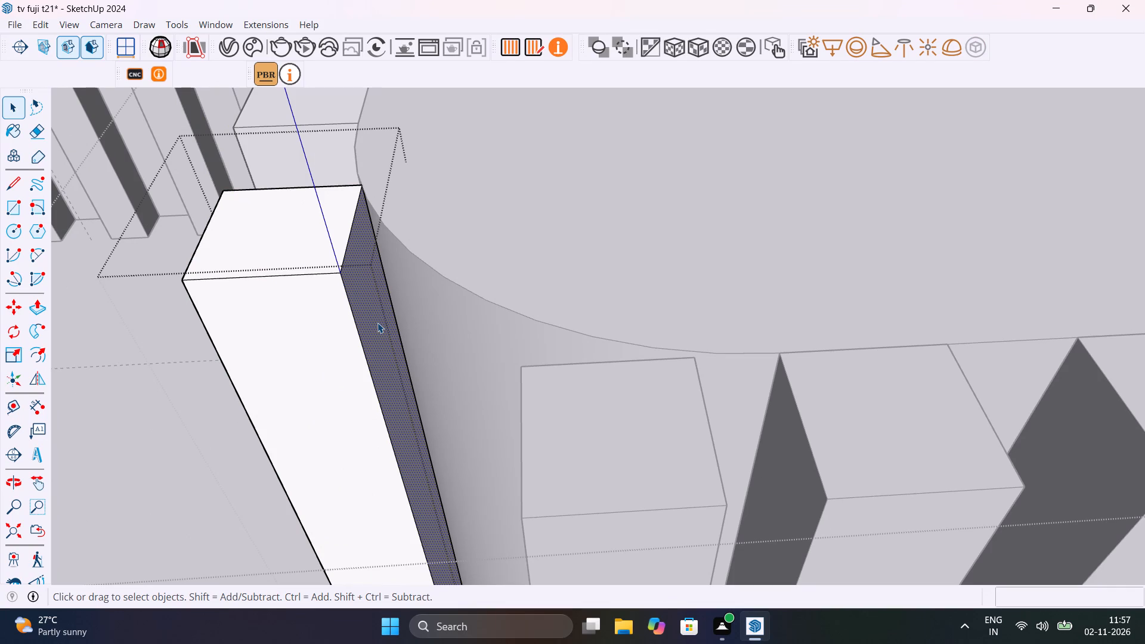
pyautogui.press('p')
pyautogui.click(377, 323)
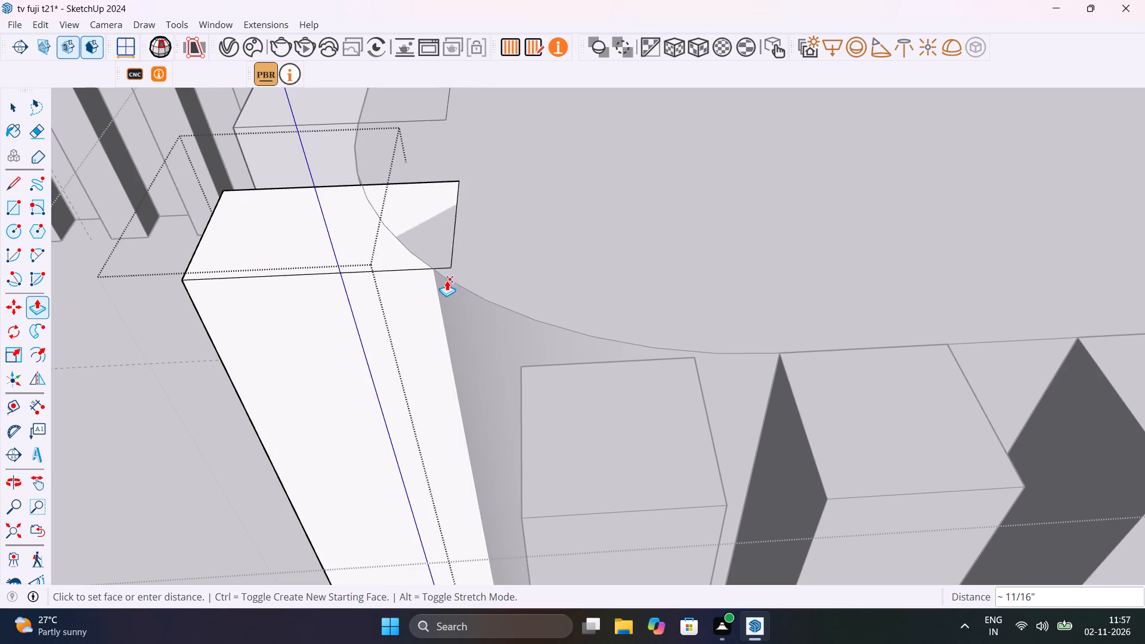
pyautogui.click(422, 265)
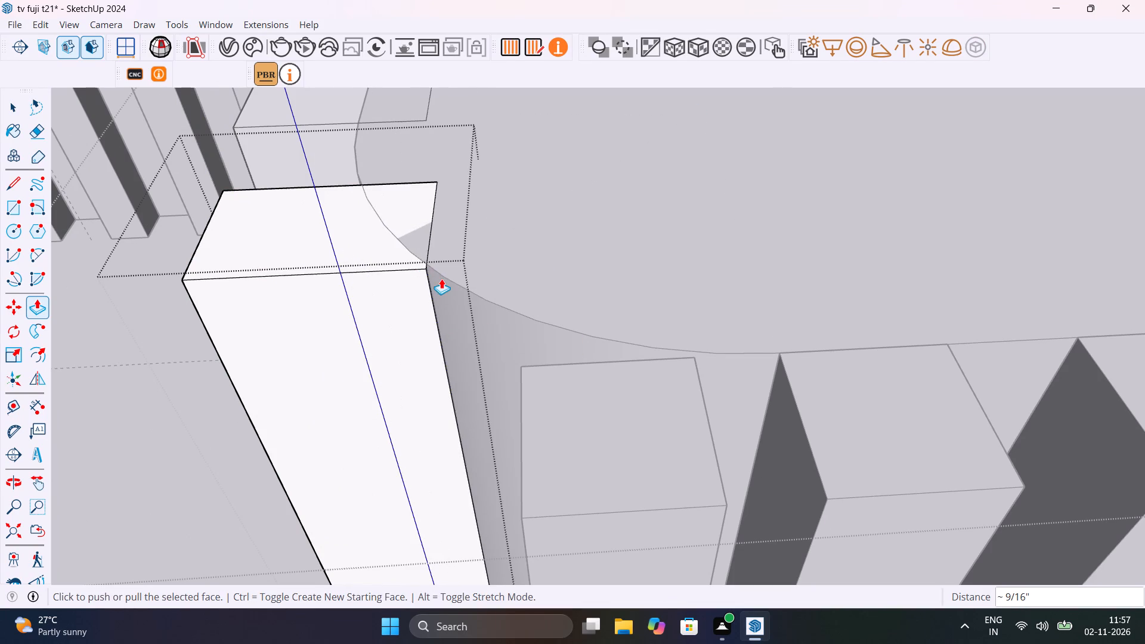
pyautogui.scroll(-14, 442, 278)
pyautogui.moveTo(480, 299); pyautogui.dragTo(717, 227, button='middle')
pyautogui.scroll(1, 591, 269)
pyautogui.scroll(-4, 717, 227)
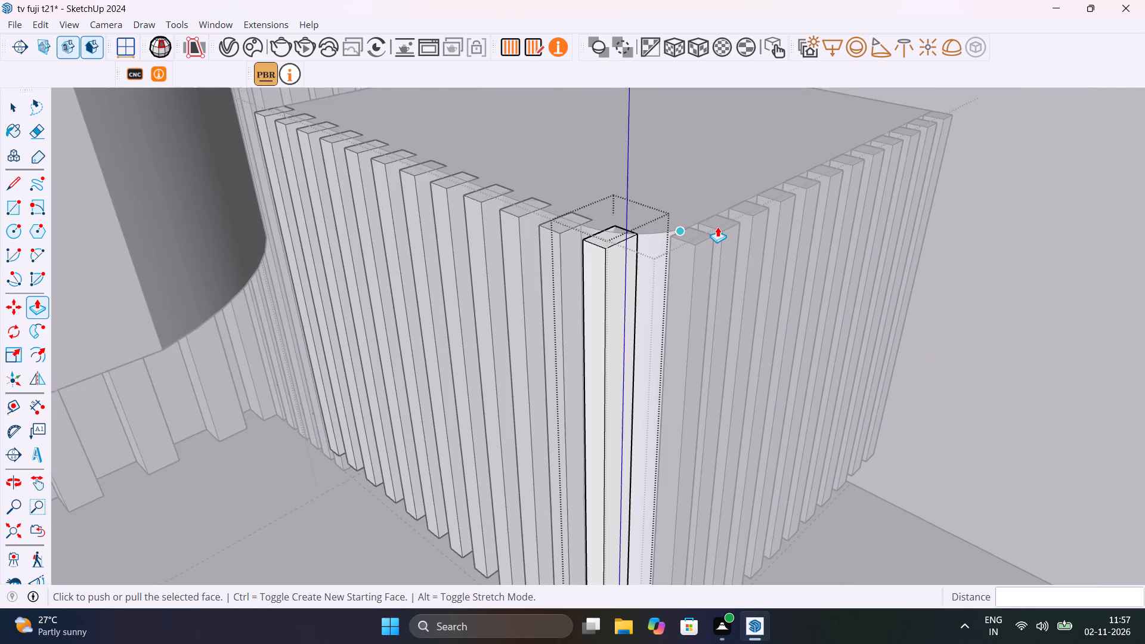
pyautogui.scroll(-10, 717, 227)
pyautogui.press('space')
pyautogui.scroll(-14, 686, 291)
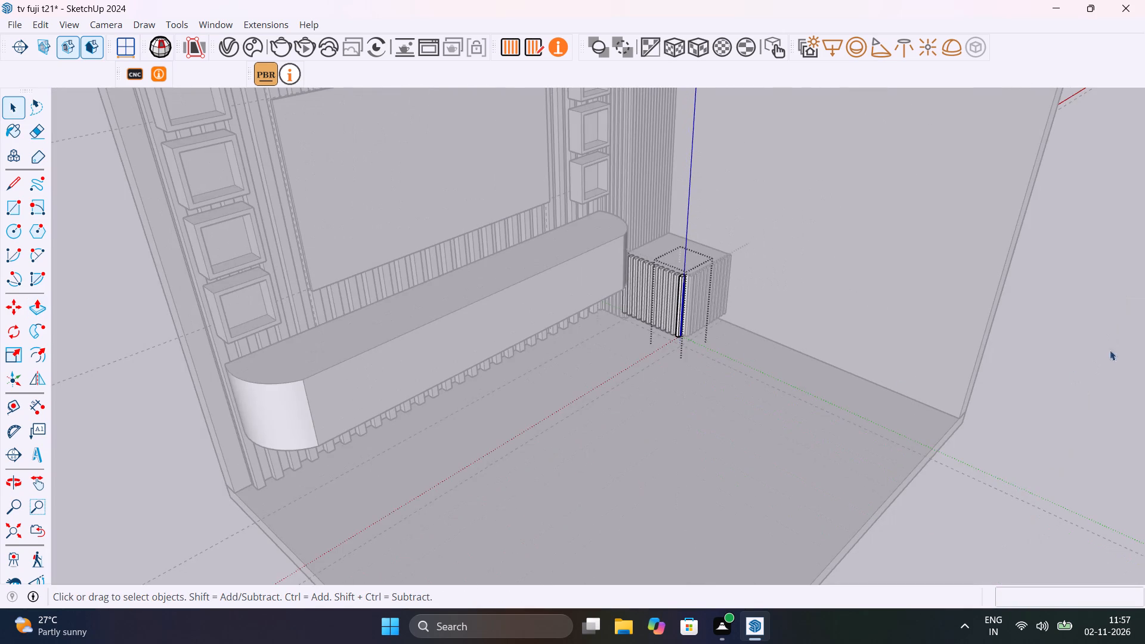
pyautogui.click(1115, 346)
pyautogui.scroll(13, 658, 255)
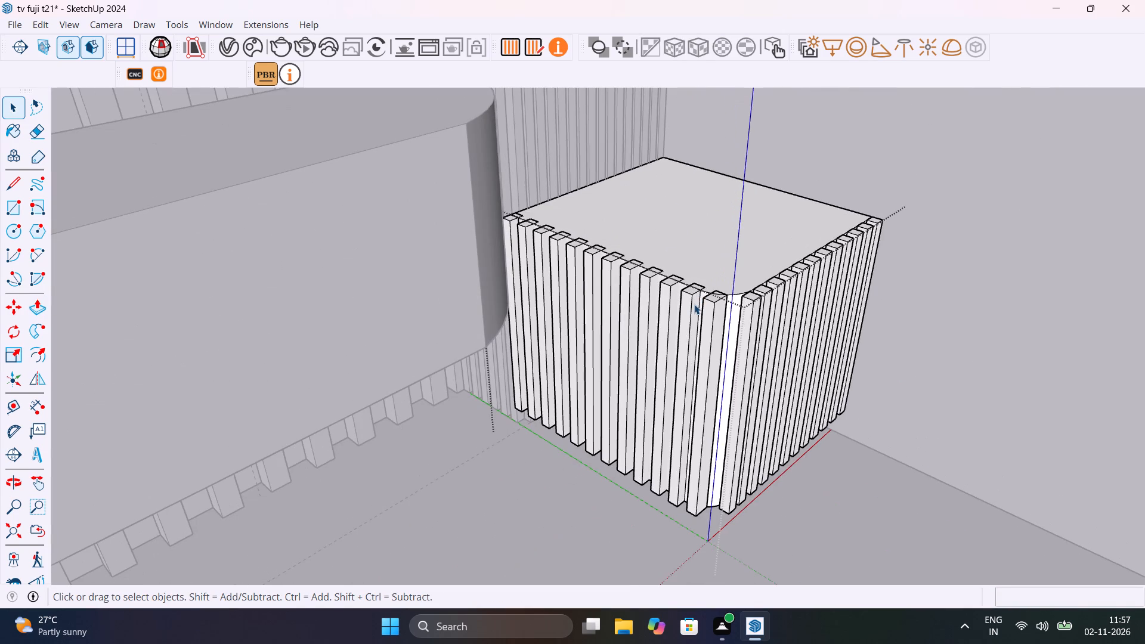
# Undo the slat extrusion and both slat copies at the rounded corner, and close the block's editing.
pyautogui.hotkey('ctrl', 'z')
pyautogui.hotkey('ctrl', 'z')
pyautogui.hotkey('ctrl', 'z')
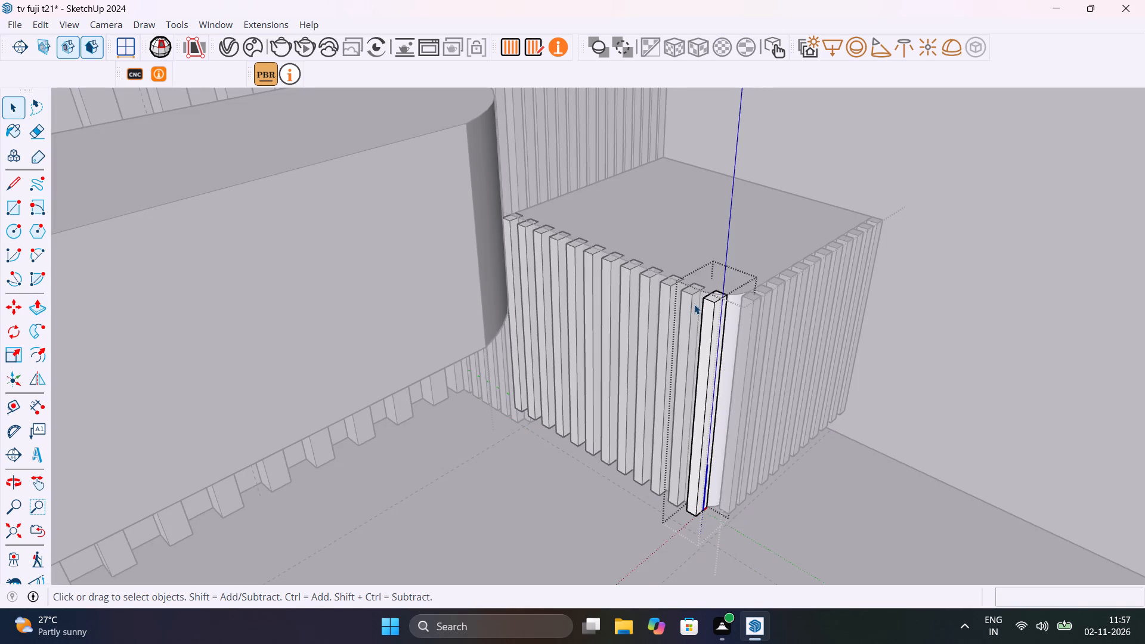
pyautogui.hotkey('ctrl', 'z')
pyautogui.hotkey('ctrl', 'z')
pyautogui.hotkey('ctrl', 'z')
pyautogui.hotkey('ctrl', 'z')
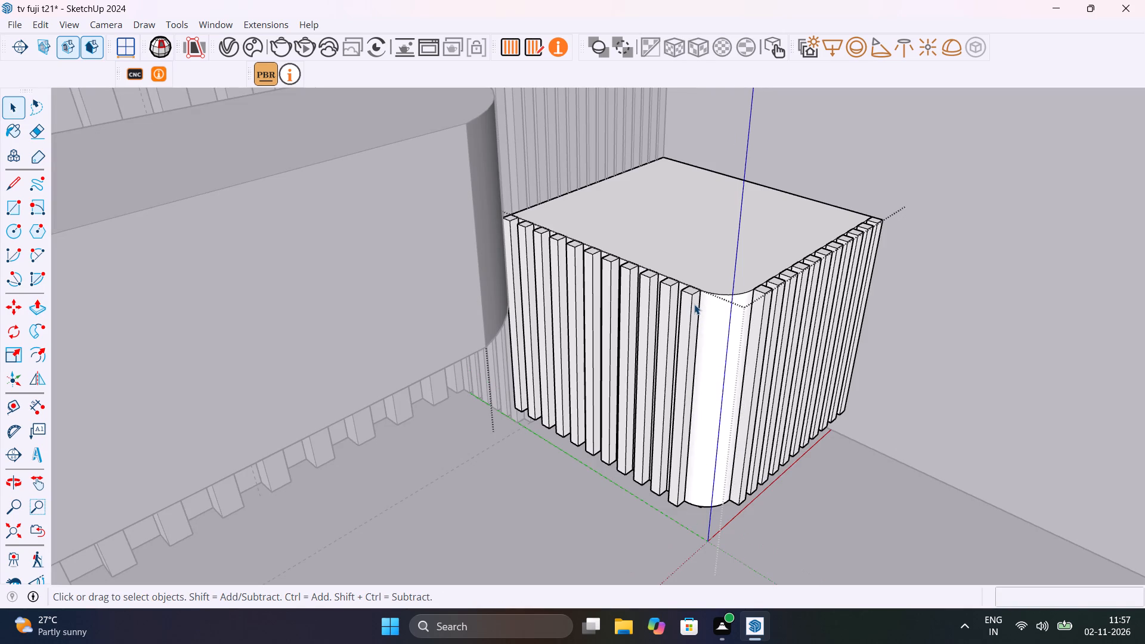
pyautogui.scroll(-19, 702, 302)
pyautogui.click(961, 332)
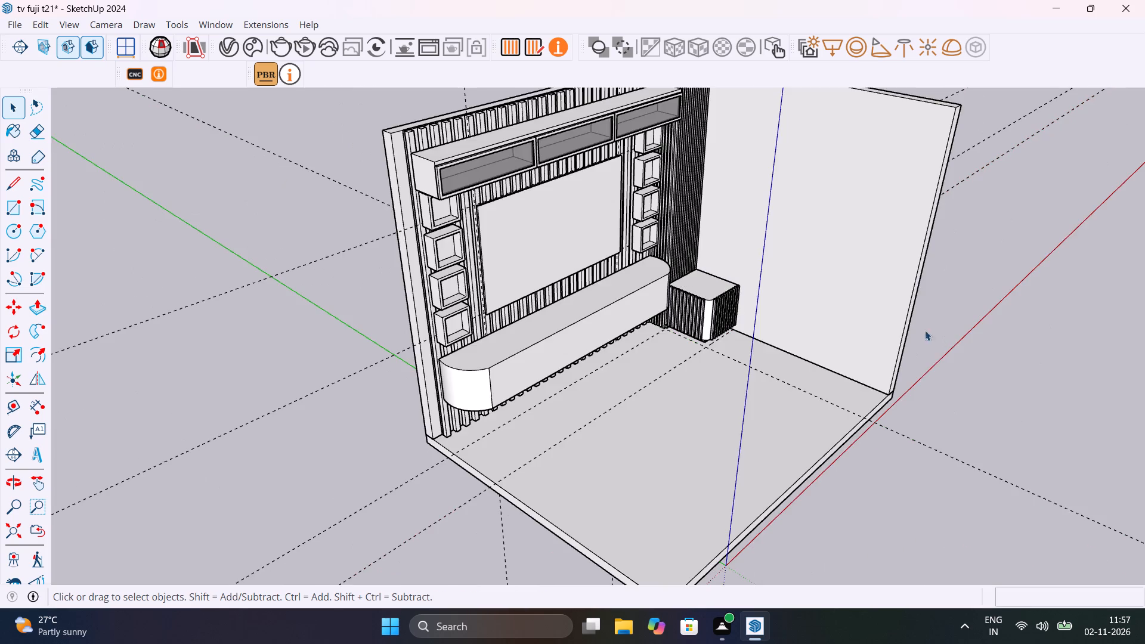
# Open the low rounded-corner block for editing and bring up the soften/smooth edge settings for all its connected geometry.
pyautogui.moveTo(798, 307); pyautogui.dragTo(640, 497, button='middle')
pyautogui.scroll(12, 691, 458)
pyautogui.keyDown('shift'); pyautogui.scroll(1, 648, 467); pyautogui.keyUp('shift')
pyautogui.keyDown('shift'); pyautogui.moveTo(648, 467); pyautogui.dragTo(753, 410, button='middle'); pyautogui.keyUp('shift')
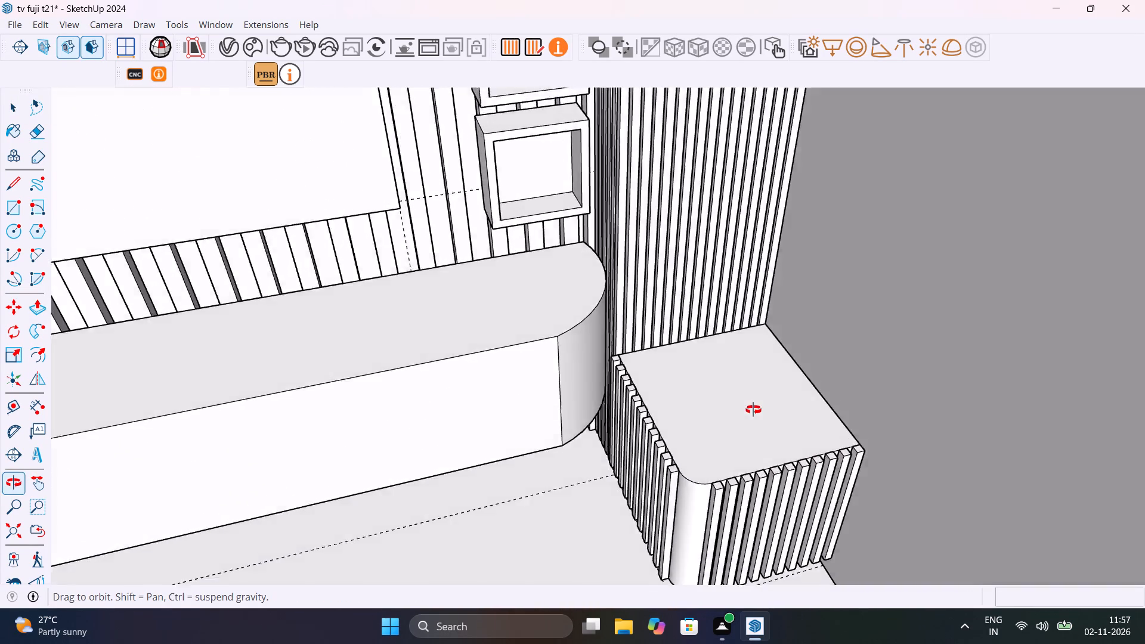
pyautogui.keyDown('shift'); pyautogui.moveTo(753, 410); pyautogui.dragTo(750, 425, button='middle'); pyautogui.keyUp('shift')
pyautogui.click(750, 426)
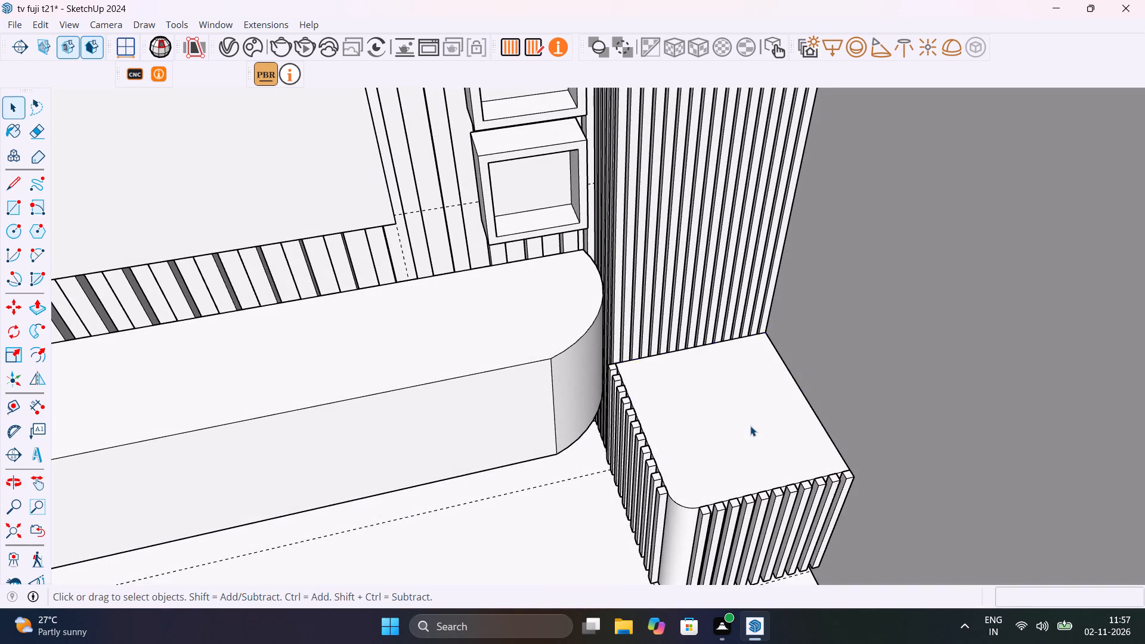
pyautogui.doubleClick(750, 426)
pyautogui.click(750, 426)
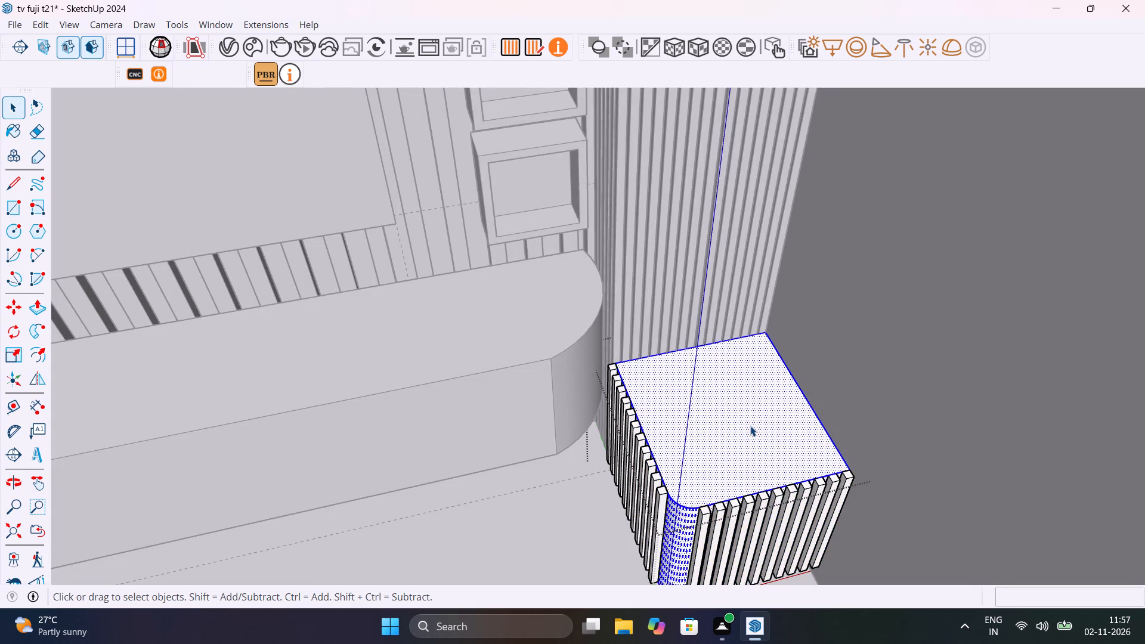
pyautogui.rightClick(682, 521)
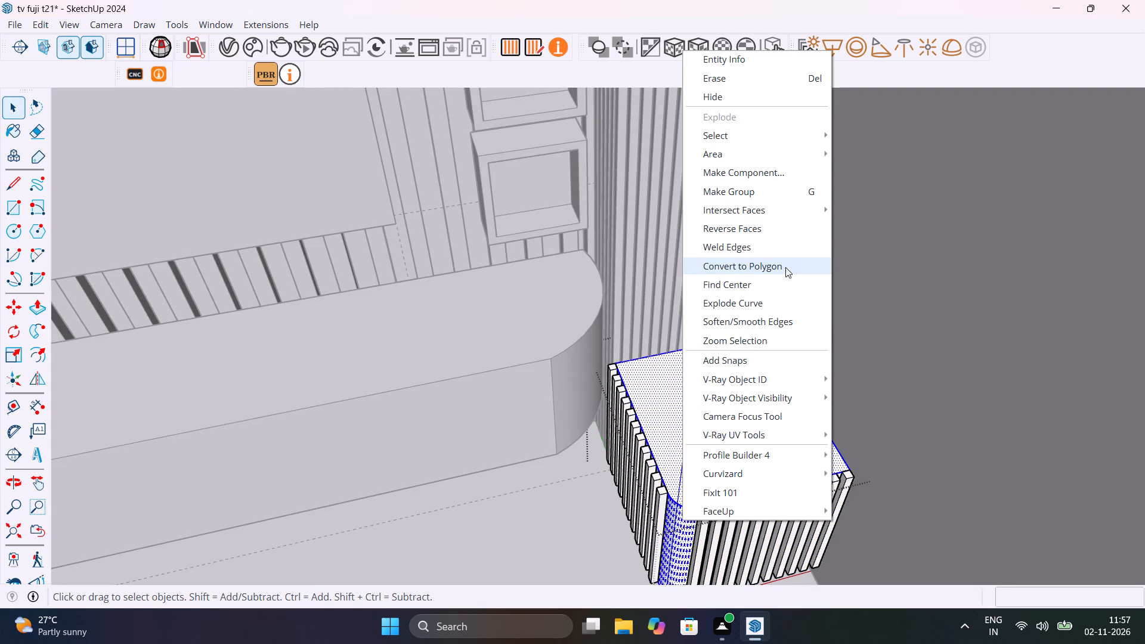
pyautogui.click(810, 321)
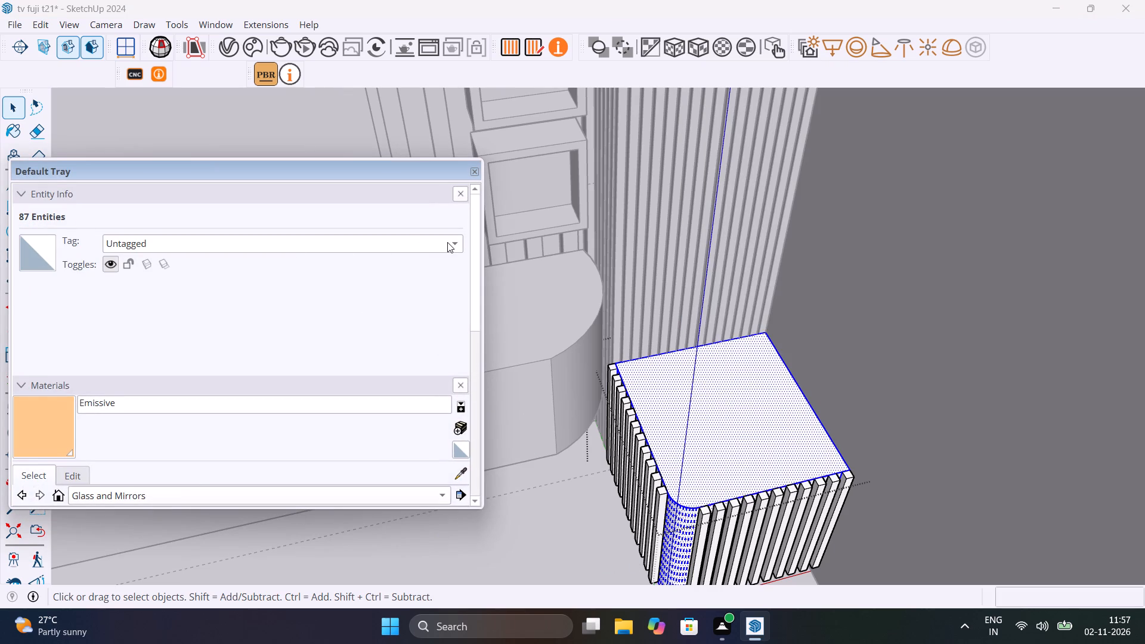
# Examine the entity properties of the block's rounded corner surface, and close the properties and the block's editing.
pyautogui.click(691, 518)
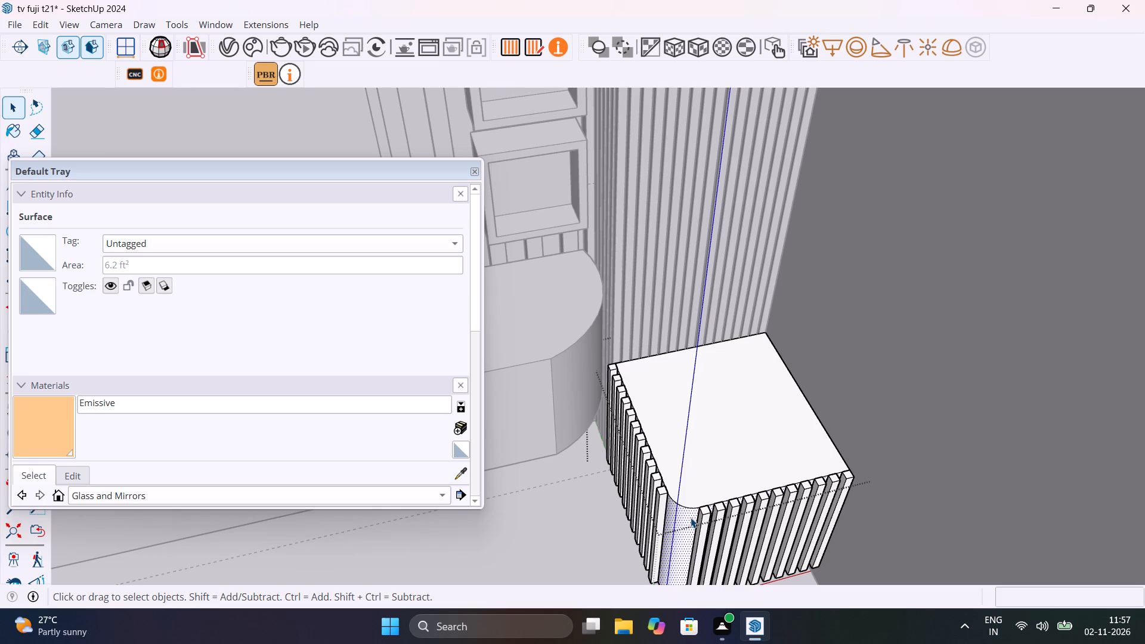
pyautogui.click(691, 518)
pyautogui.doubleClick(691, 518)
pyautogui.click(688, 518)
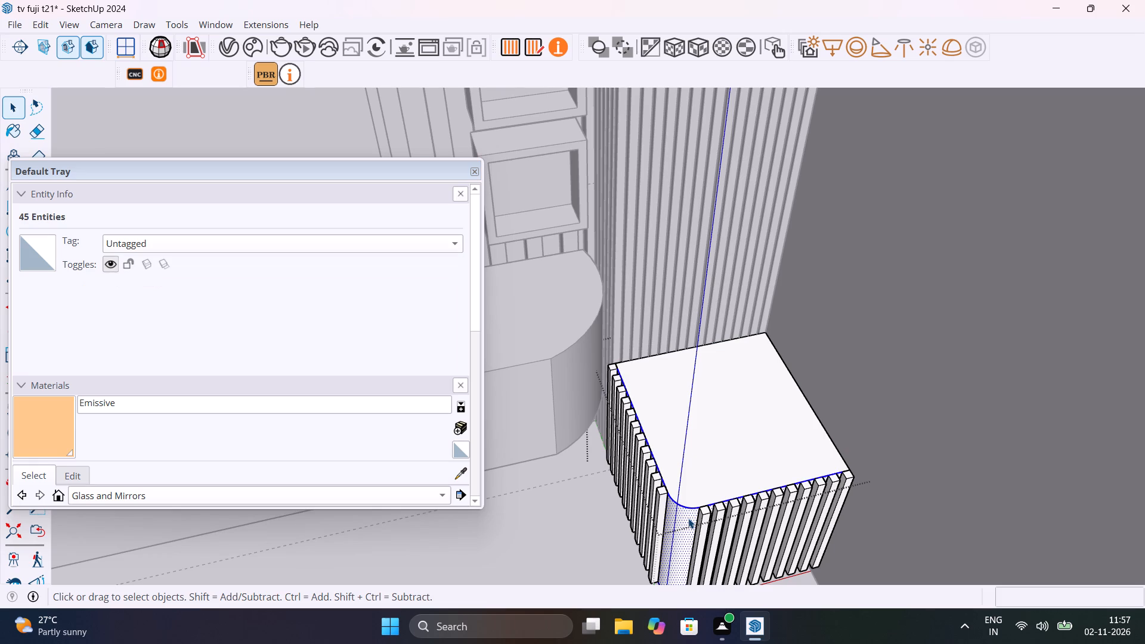
pyautogui.doubleClick(688, 518)
pyautogui.click(686, 544)
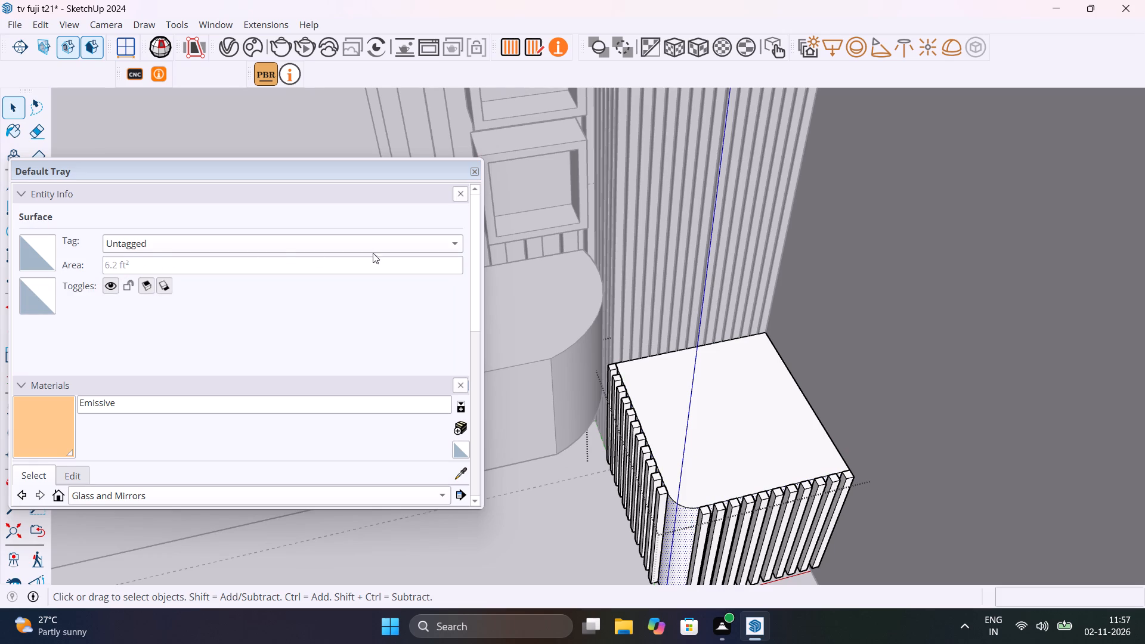
pyautogui.click(457, 244)
pyautogui.click(457, 243)
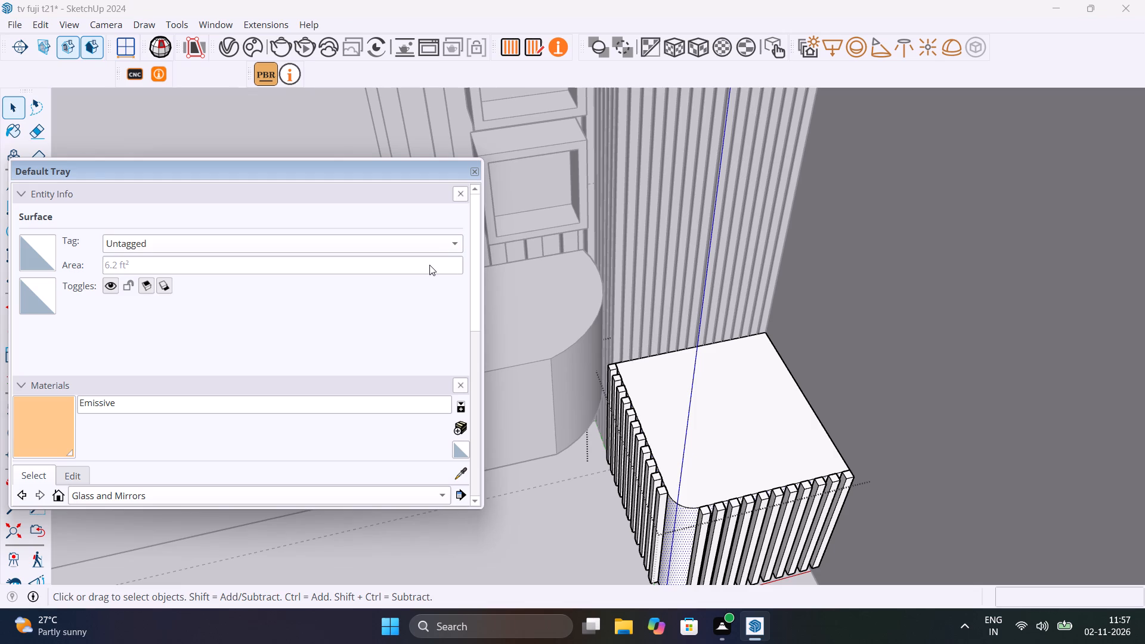
pyautogui.click(429, 265)
pyautogui.click(429, 265)
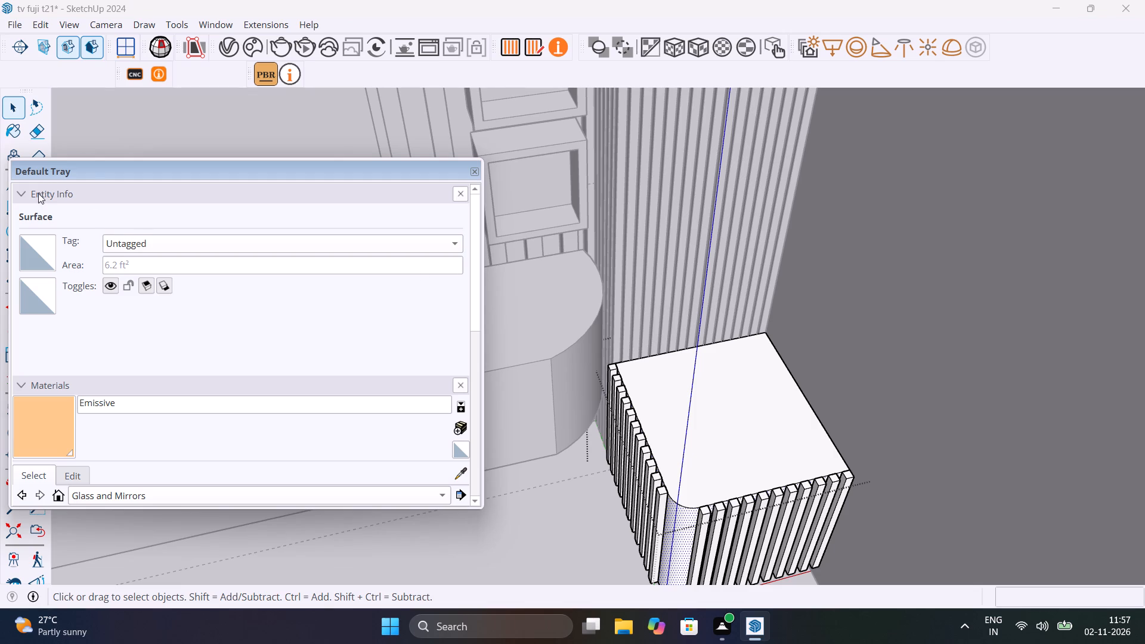
pyautogui.click(35, 199)
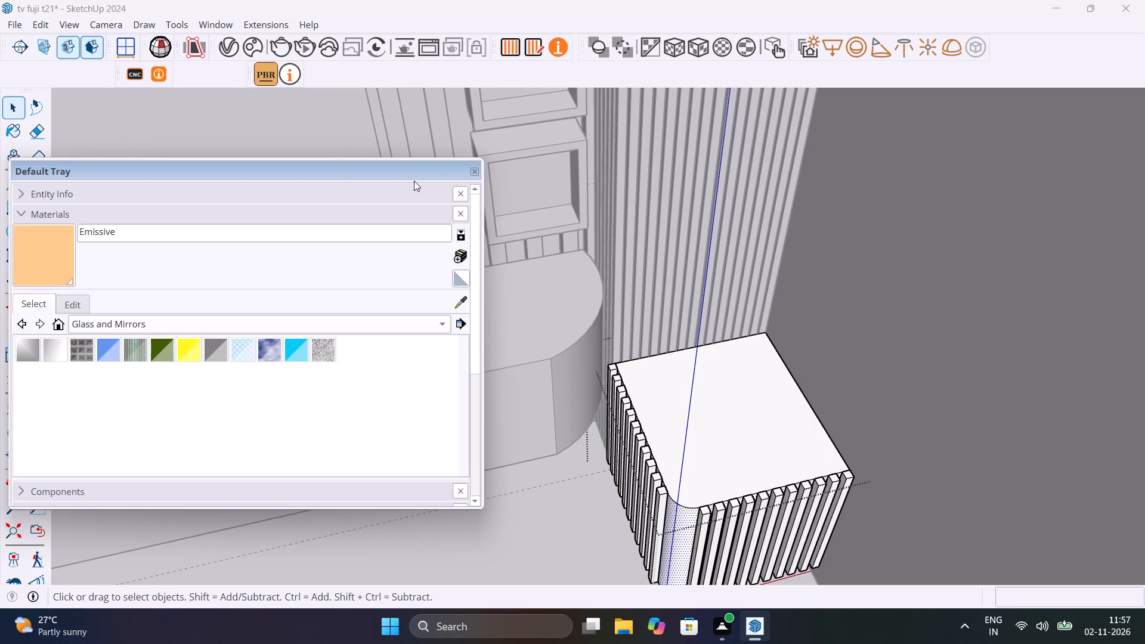
pyautogui.click(478, 172)
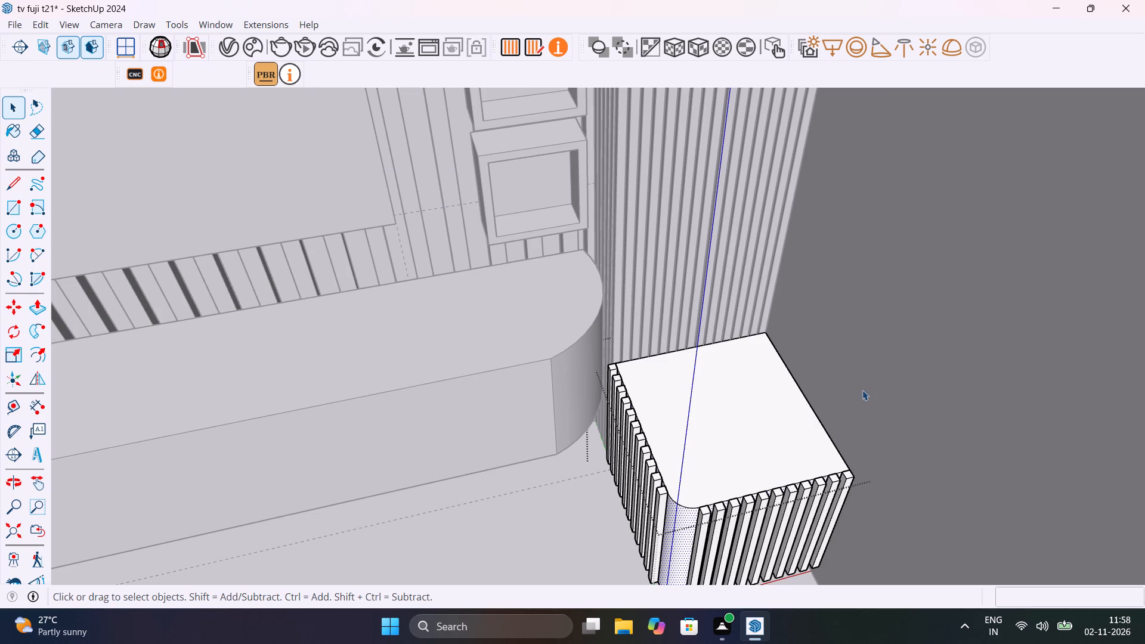
pyautogui.scroll(-19, 880, 399)
pyautogui.click(495, 314)
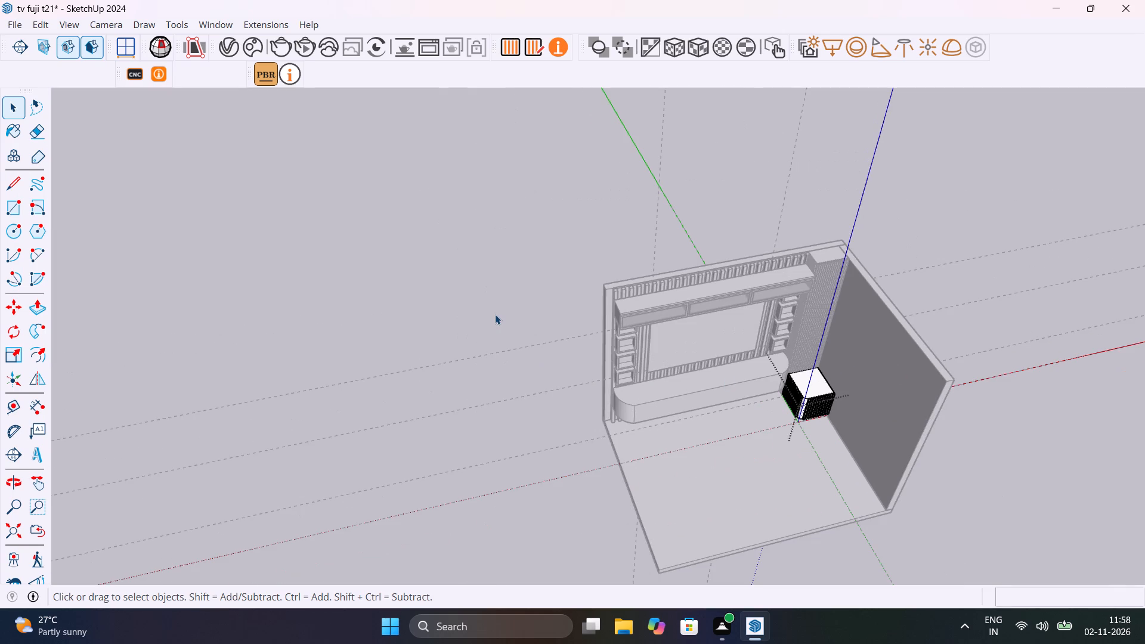
# Open the low rounded-corner block for editing and select its top face.
pyautogui.scroll(14, 870, 409)
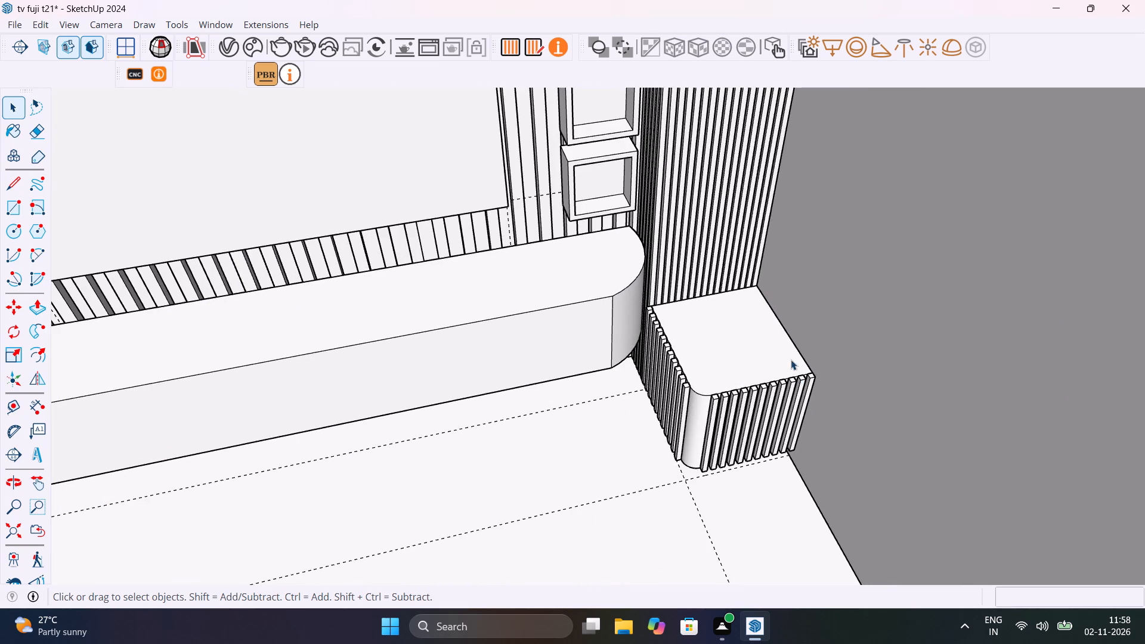
pyautogui.click(753, 340)
pyautogui.doubleClick(753, 340)
pyautogui.click(753, 340)
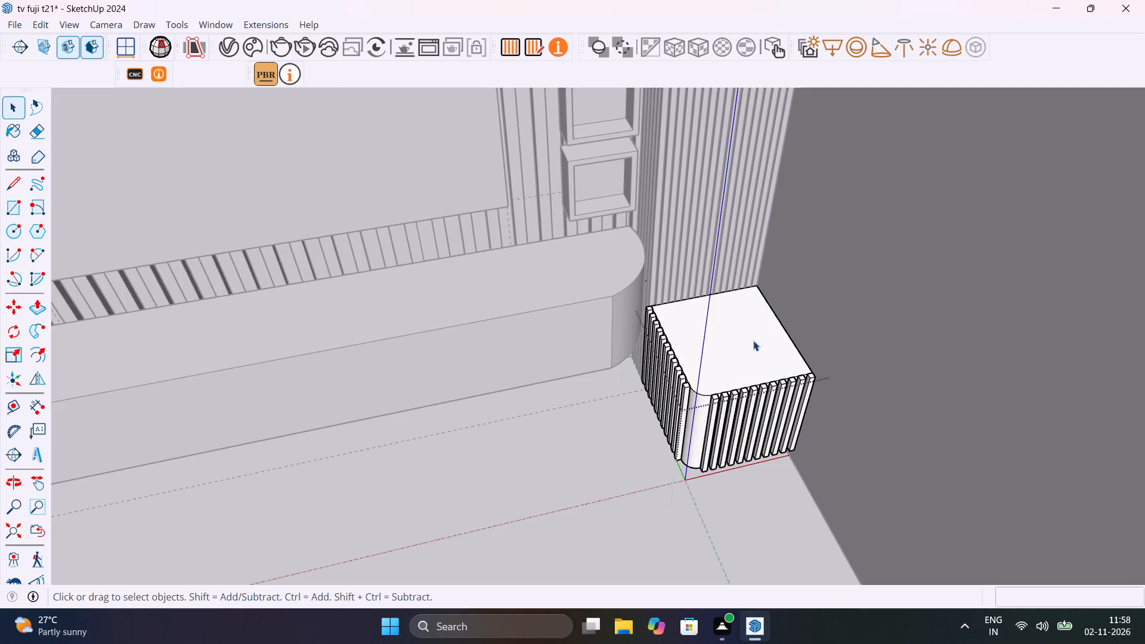
pyautogui.click(751, 343)
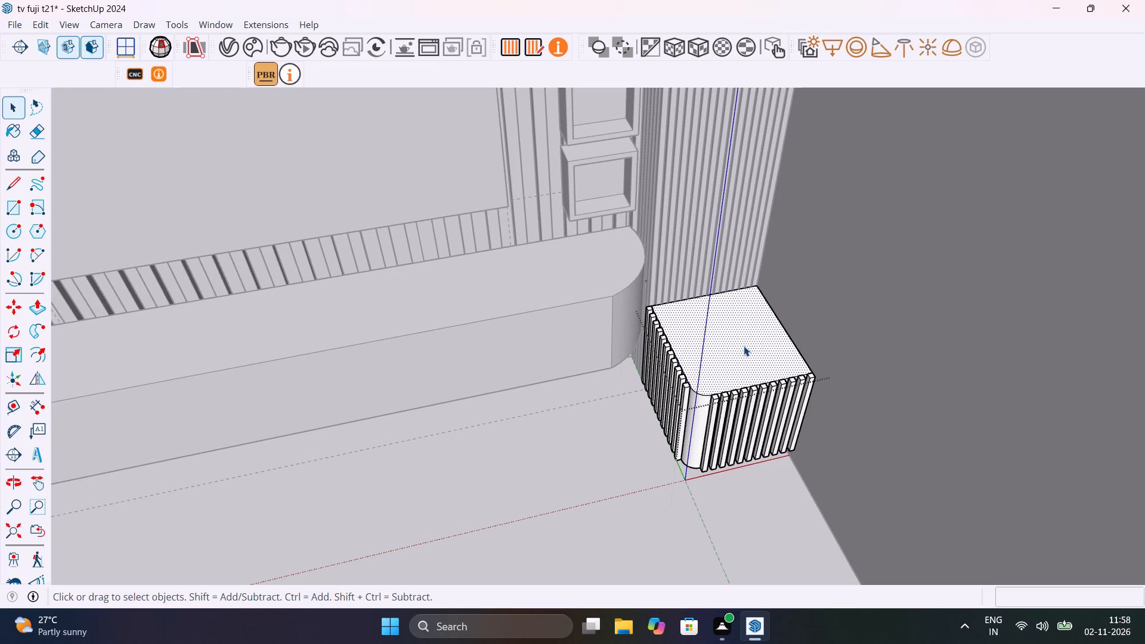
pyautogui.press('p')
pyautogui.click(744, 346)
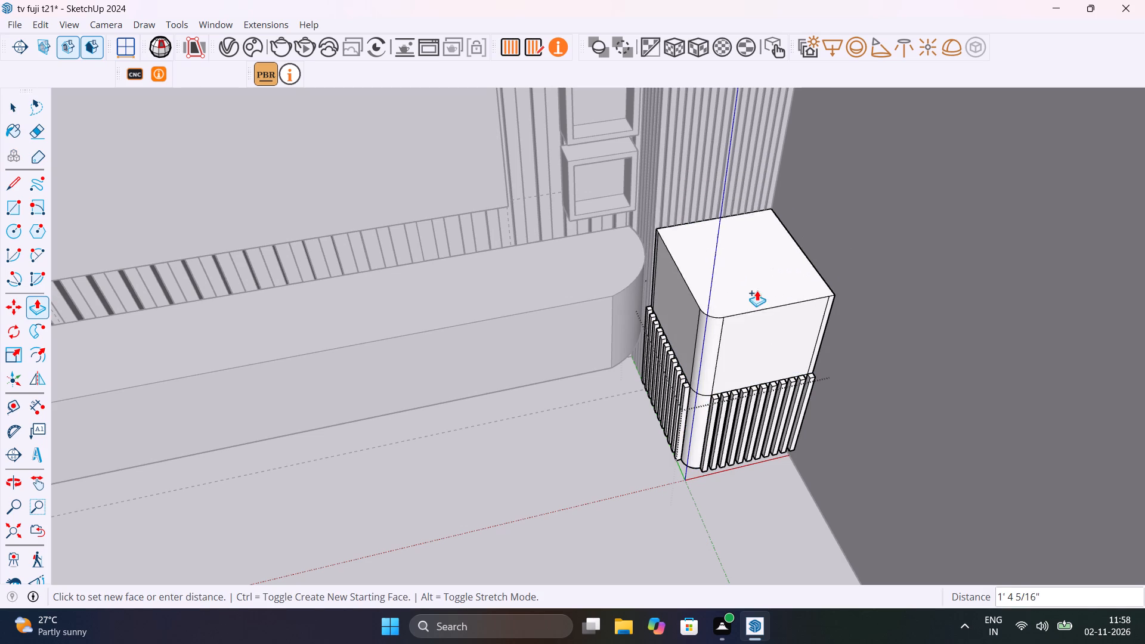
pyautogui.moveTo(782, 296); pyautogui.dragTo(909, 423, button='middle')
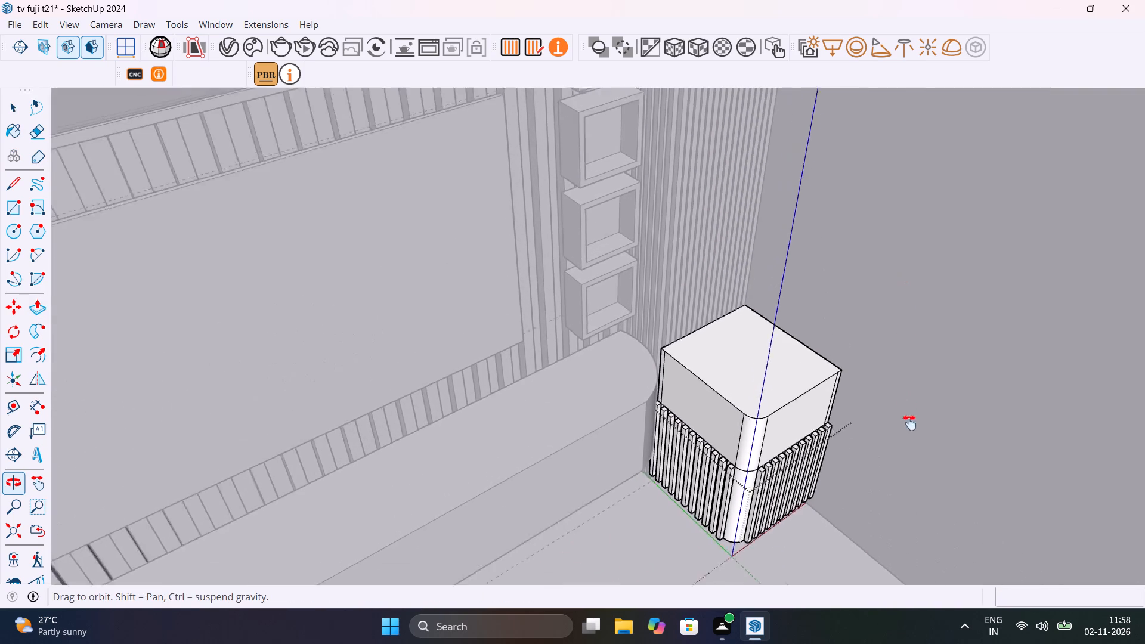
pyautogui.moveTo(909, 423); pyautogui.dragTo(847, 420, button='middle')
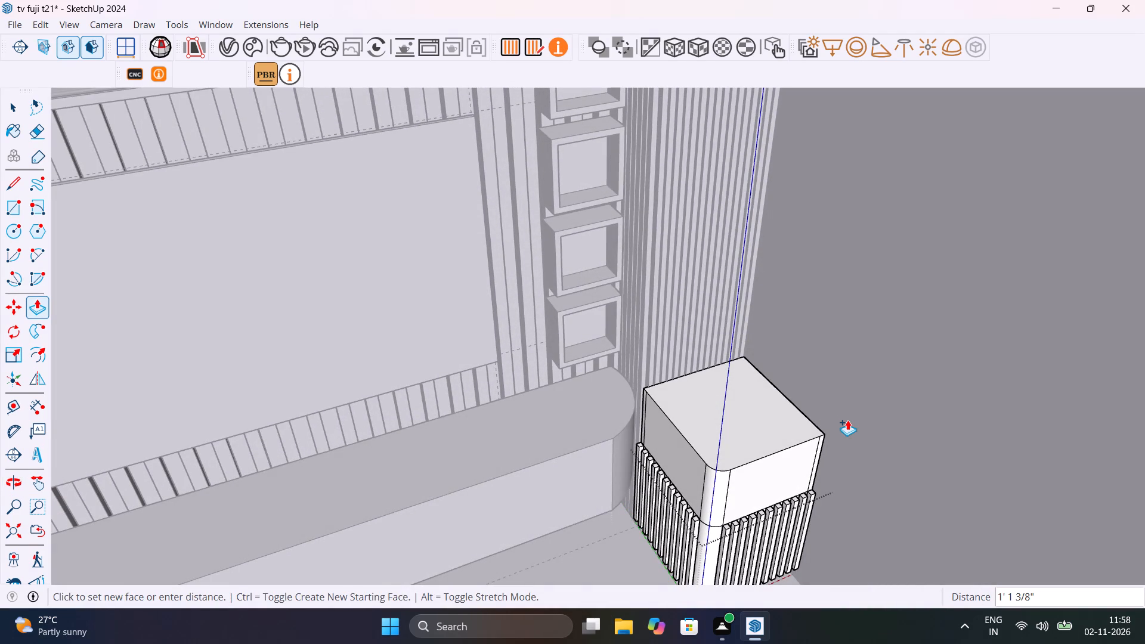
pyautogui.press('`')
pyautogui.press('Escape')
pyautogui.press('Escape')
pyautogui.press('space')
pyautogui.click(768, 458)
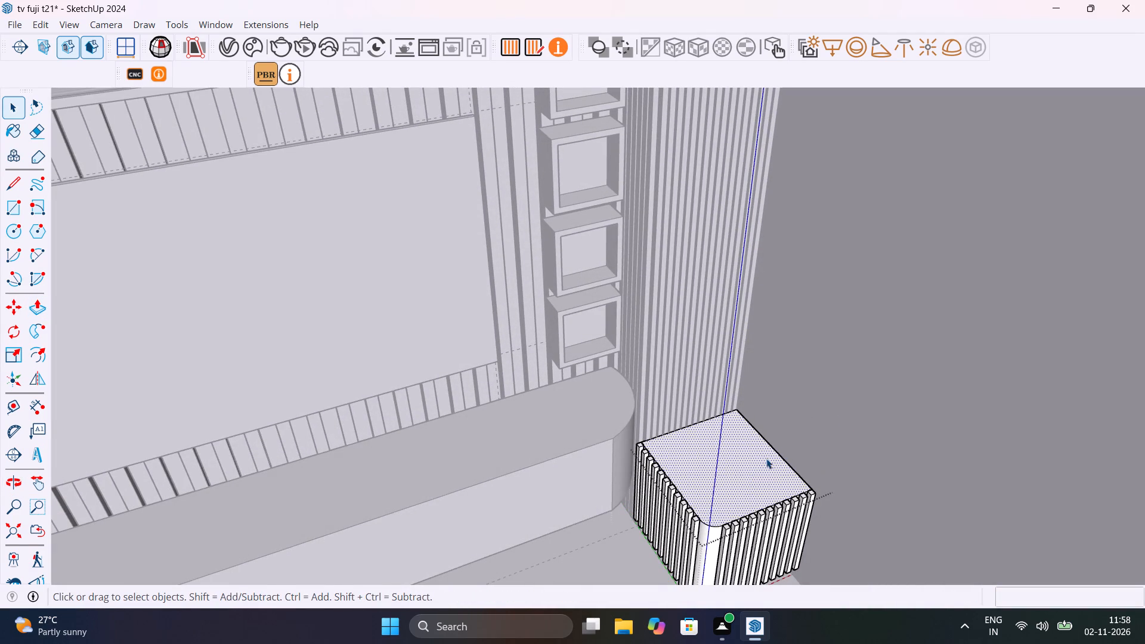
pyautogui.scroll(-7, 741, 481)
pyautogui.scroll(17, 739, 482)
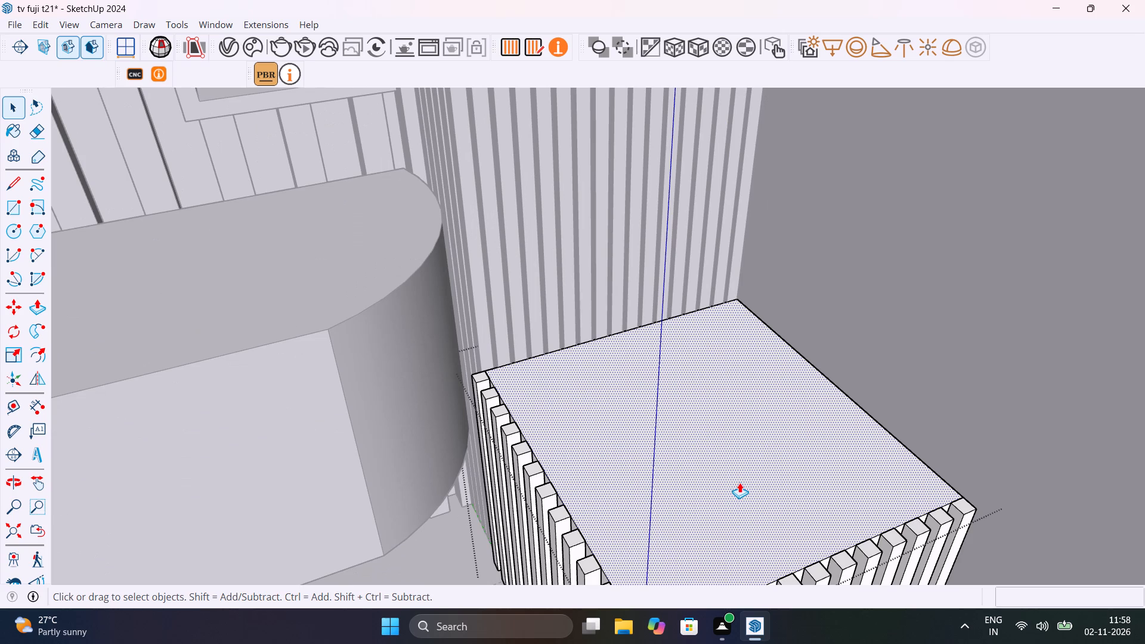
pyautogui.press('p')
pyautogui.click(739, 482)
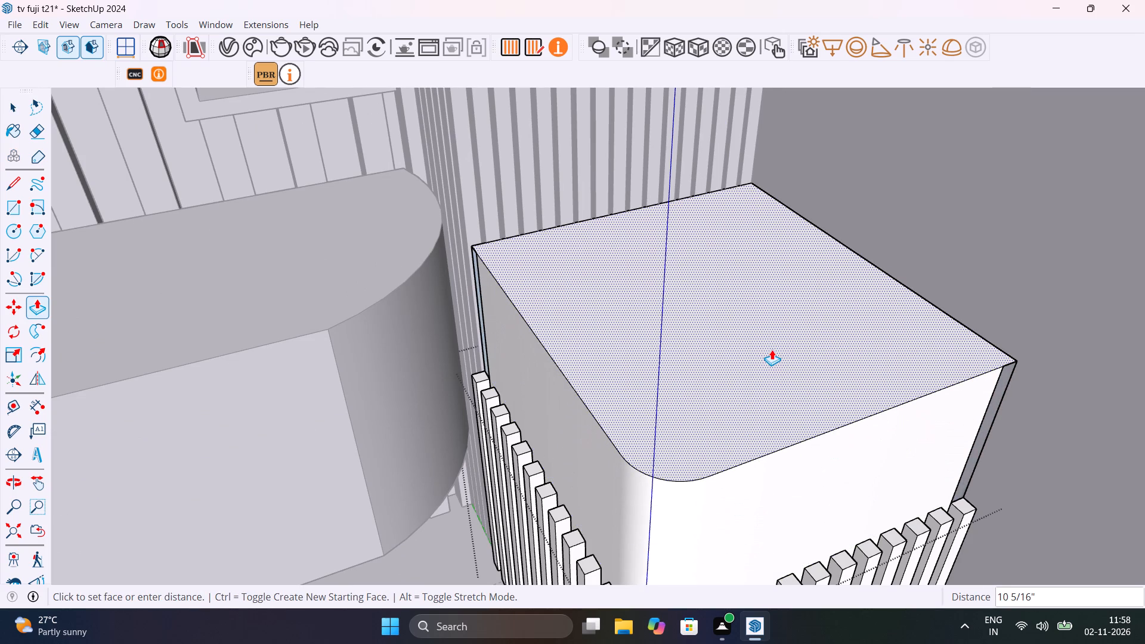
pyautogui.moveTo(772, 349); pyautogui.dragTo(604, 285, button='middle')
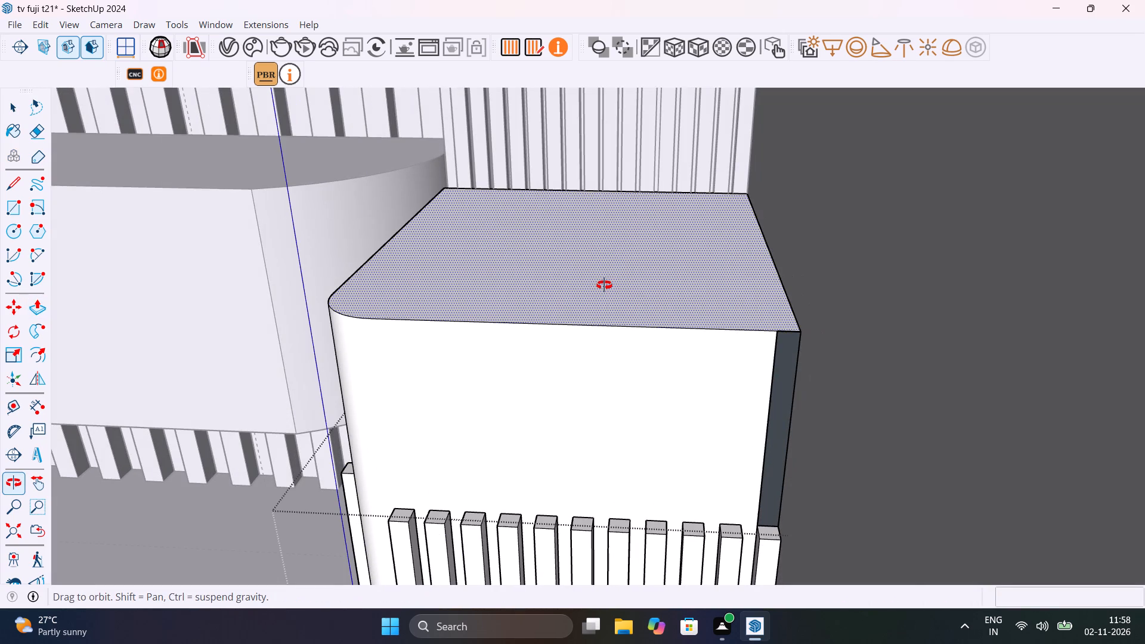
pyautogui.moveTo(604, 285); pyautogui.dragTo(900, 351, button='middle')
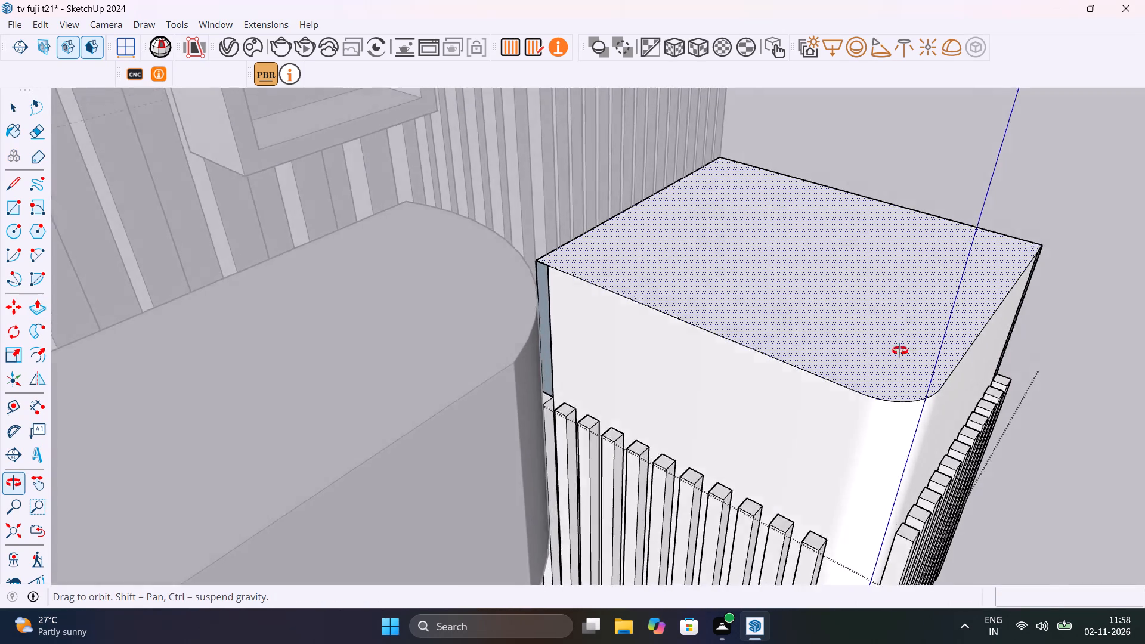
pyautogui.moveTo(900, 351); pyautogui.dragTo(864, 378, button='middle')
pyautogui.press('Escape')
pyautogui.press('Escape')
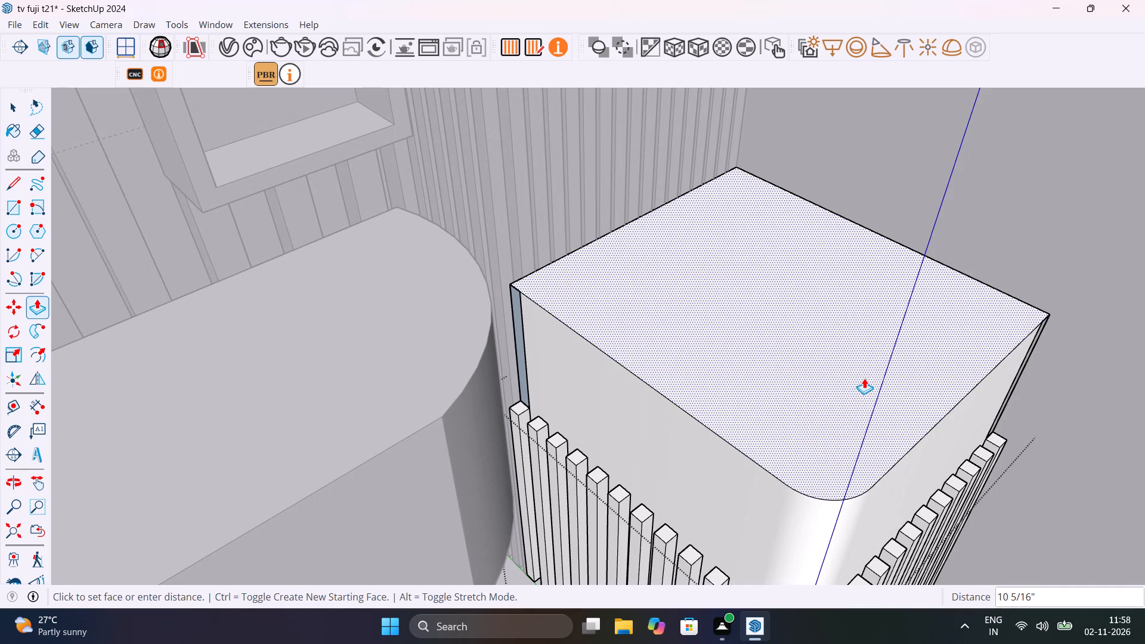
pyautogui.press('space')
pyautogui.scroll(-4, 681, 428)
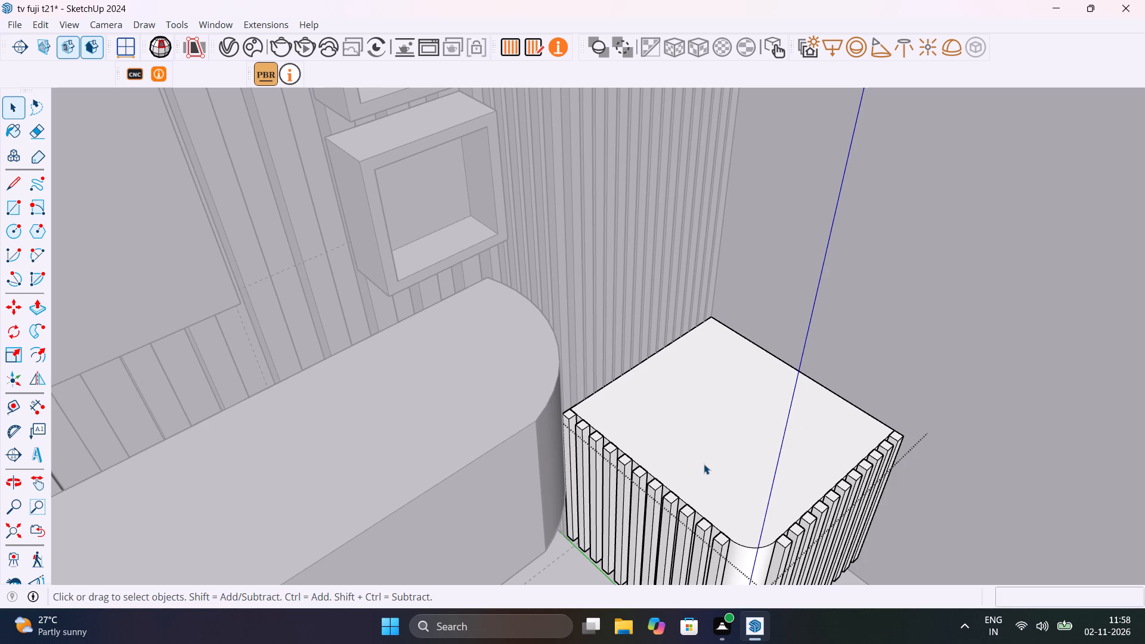
# Offset the outline of the block's top face slightly inward, by less than 1", following the rounded corner.
pyautogui.click(732, 479)
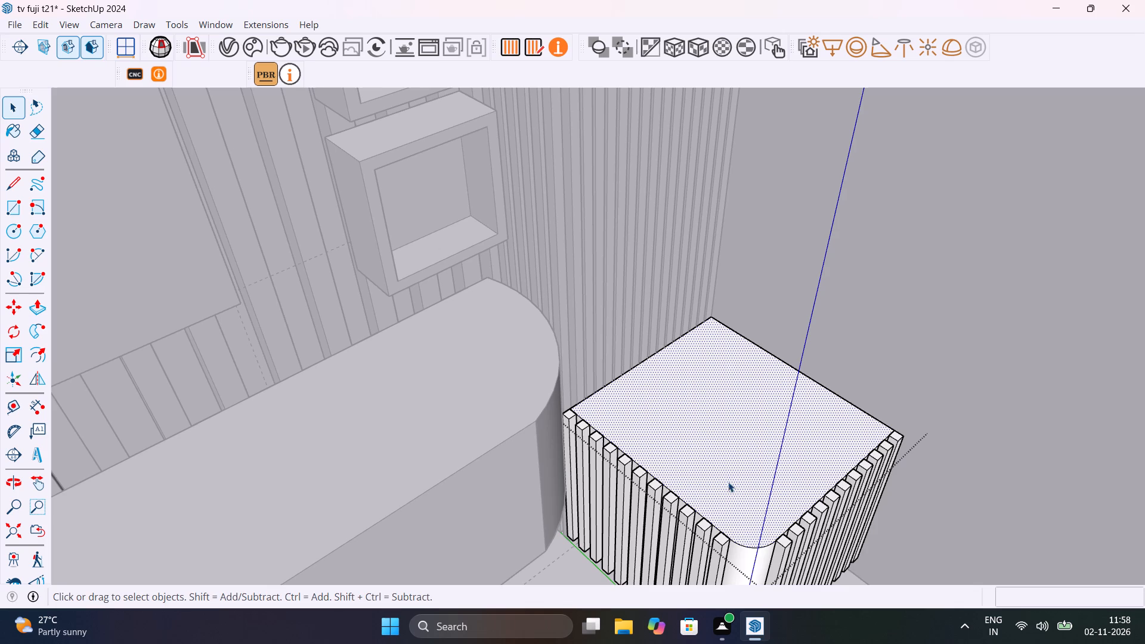
pyautogui.press('f')
pyautogui.click(730, 537)
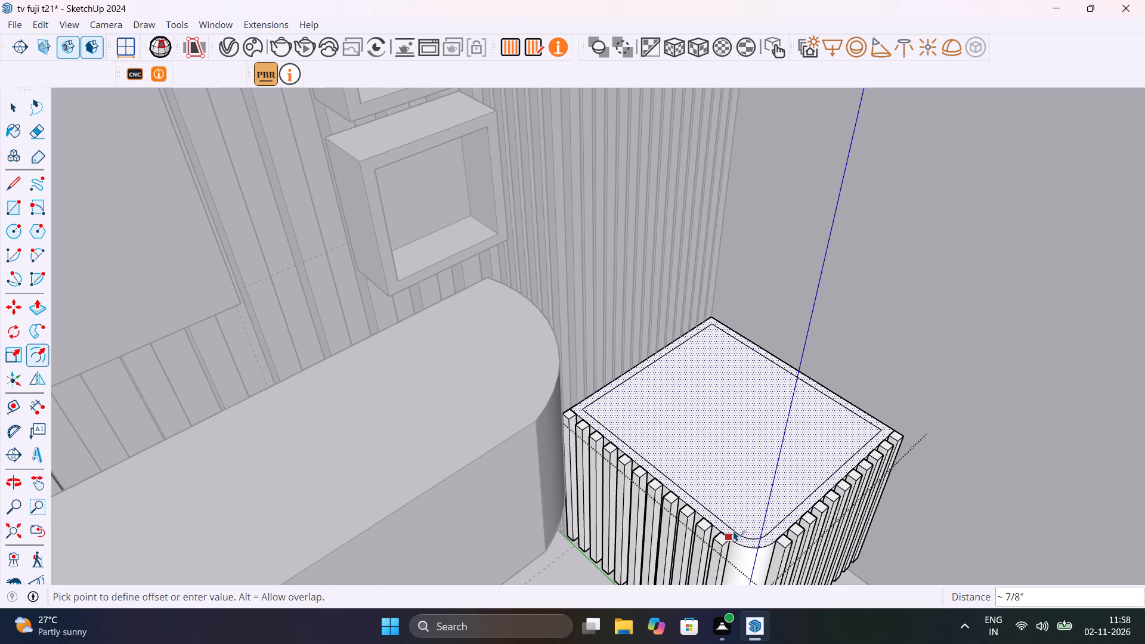
pyautogui.press('space')
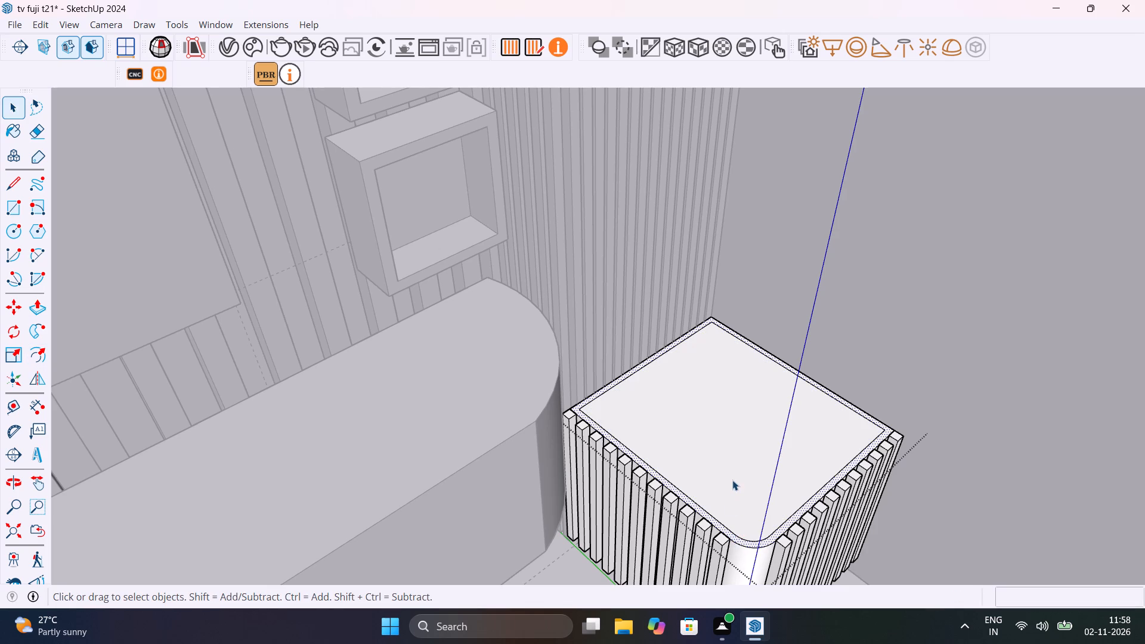
# Push/Pull the inner offset face up about 7' 5 1/4" to the overhead shelf's level, and close the block's editing.
pyautogui.click(732, 480)
pyautogui.press('p')
pyautogui.click(732, 480)
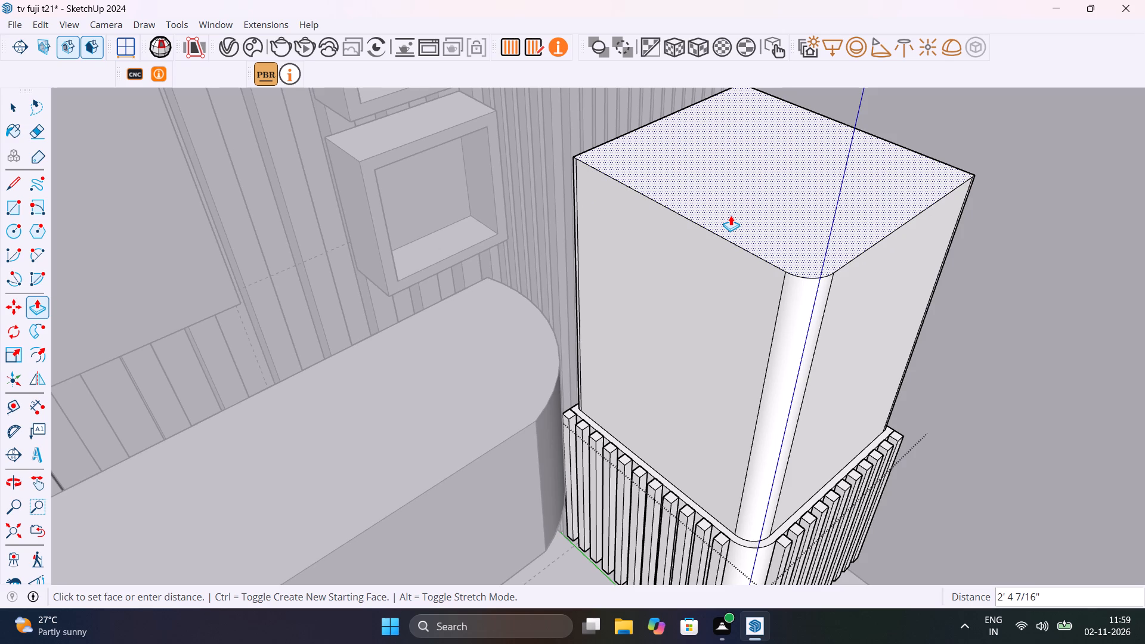
pyautogui.scroll(-6, 731, 215)
pyautogui.moveTo(731, 215); pyautogui.dragTo(711, 400, button='middle')
pyautogui.scroll(-7, 711, 399)
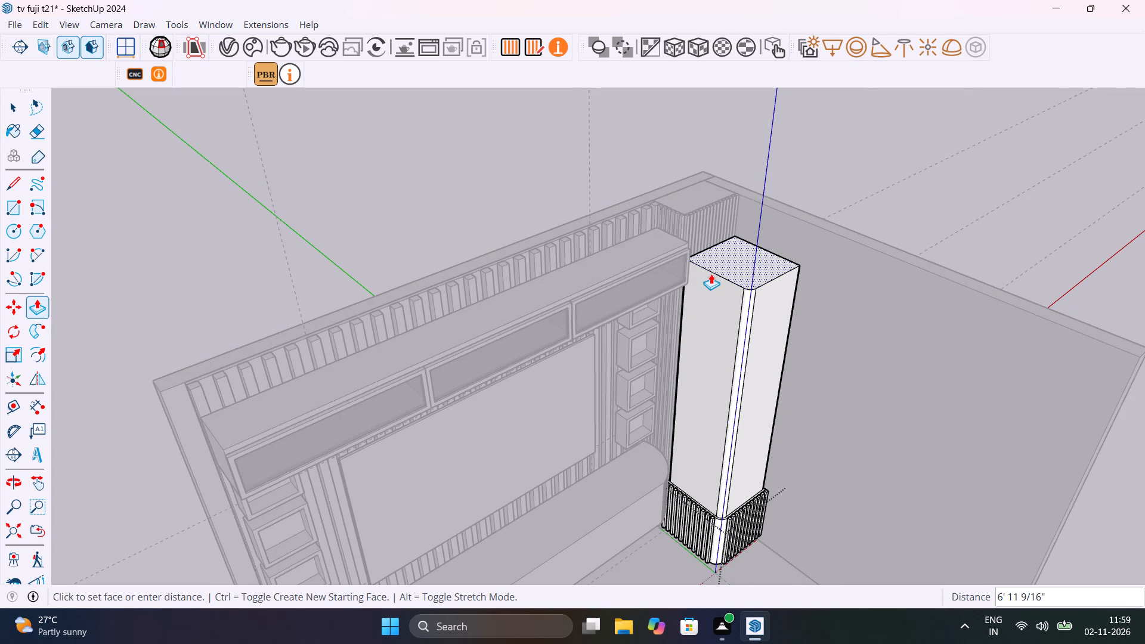
pyautogui.click(674, 244)
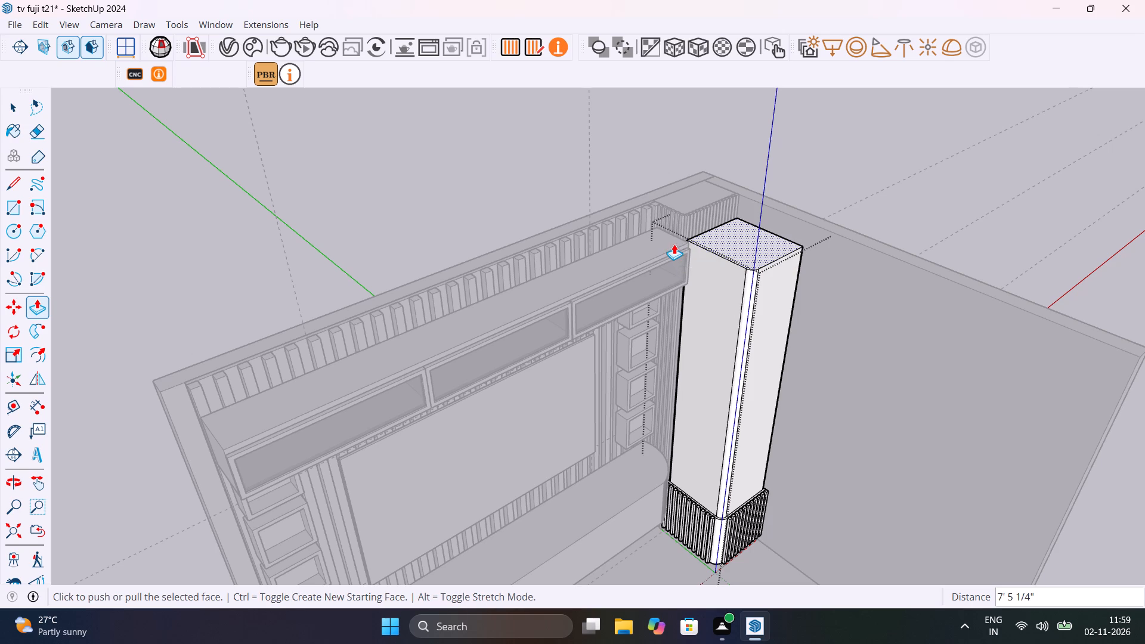
pyautogui.press('space')
pyautogui.click(852, 139)
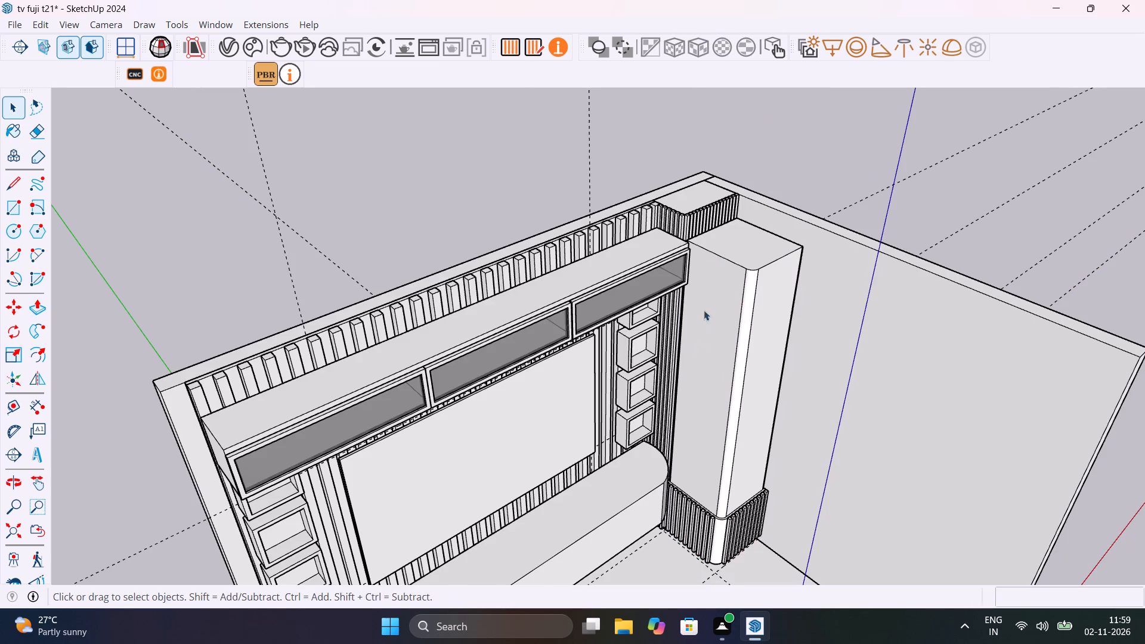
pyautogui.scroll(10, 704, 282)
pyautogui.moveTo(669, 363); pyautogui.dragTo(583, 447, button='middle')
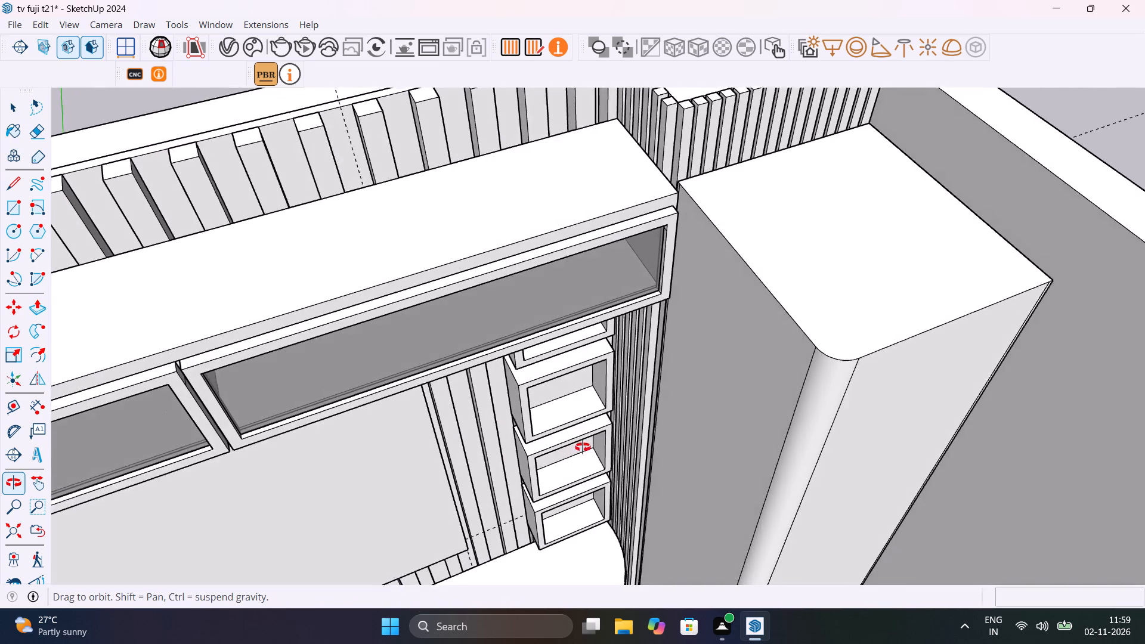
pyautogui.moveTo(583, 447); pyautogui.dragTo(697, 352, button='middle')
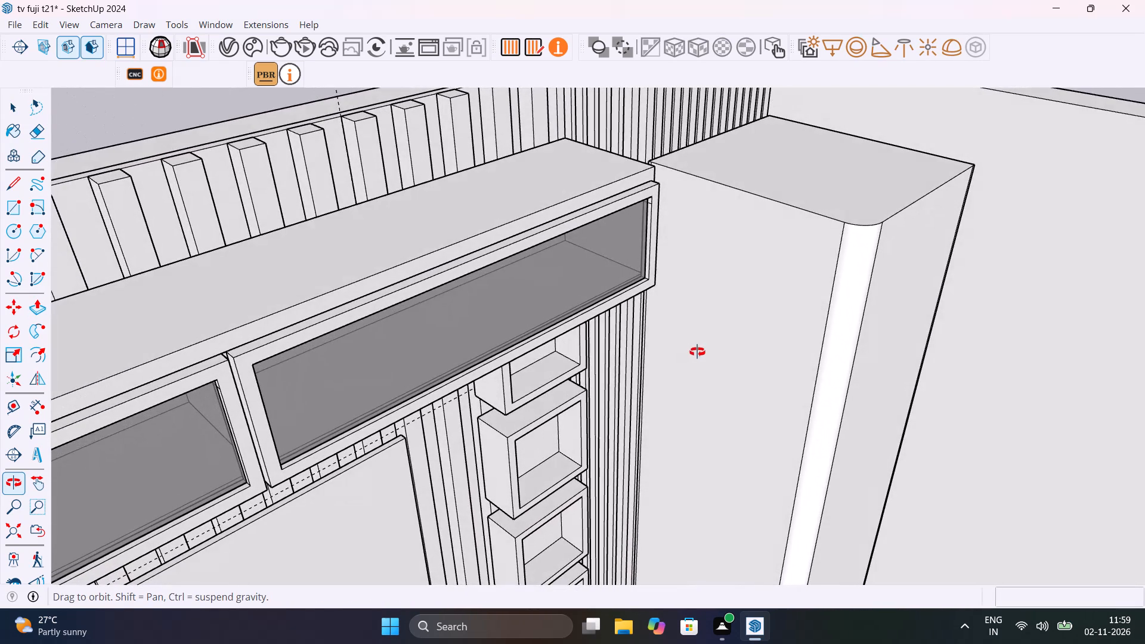
# Open the tall column for editing and offset the outline of its wide face beside the overhead shelf inward by less than 3".
pyautogui.moveTo(697, 352); pyautogui.dragTo(615, 376, button='middle')
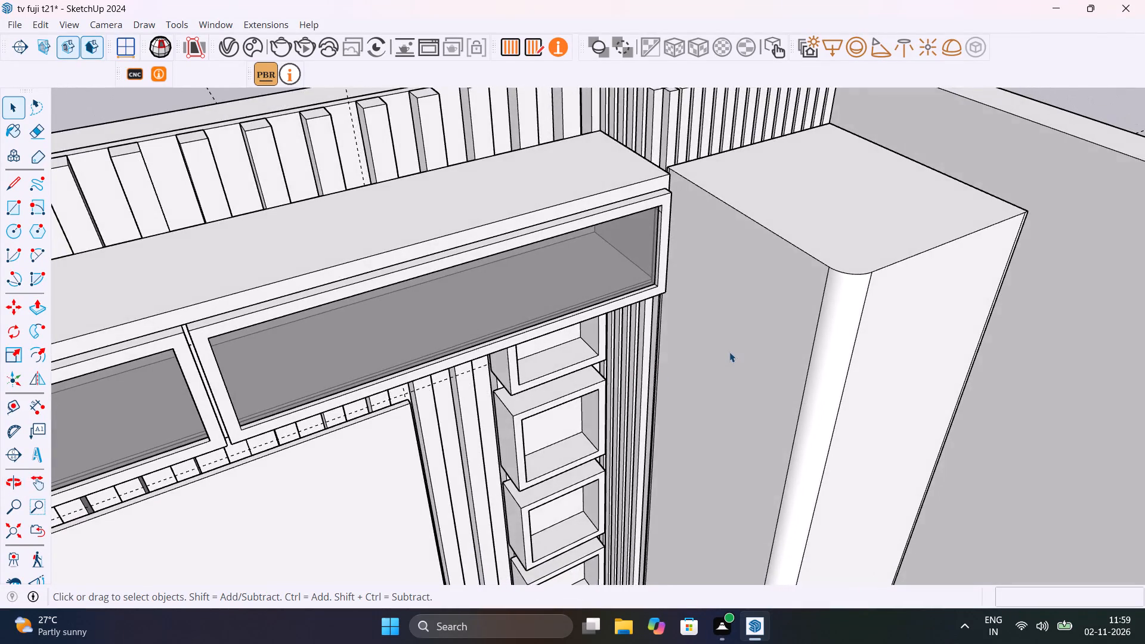
pyautogui.scroll(1, 729, 352)
pyautogui.scroll(-12, 729, 352)
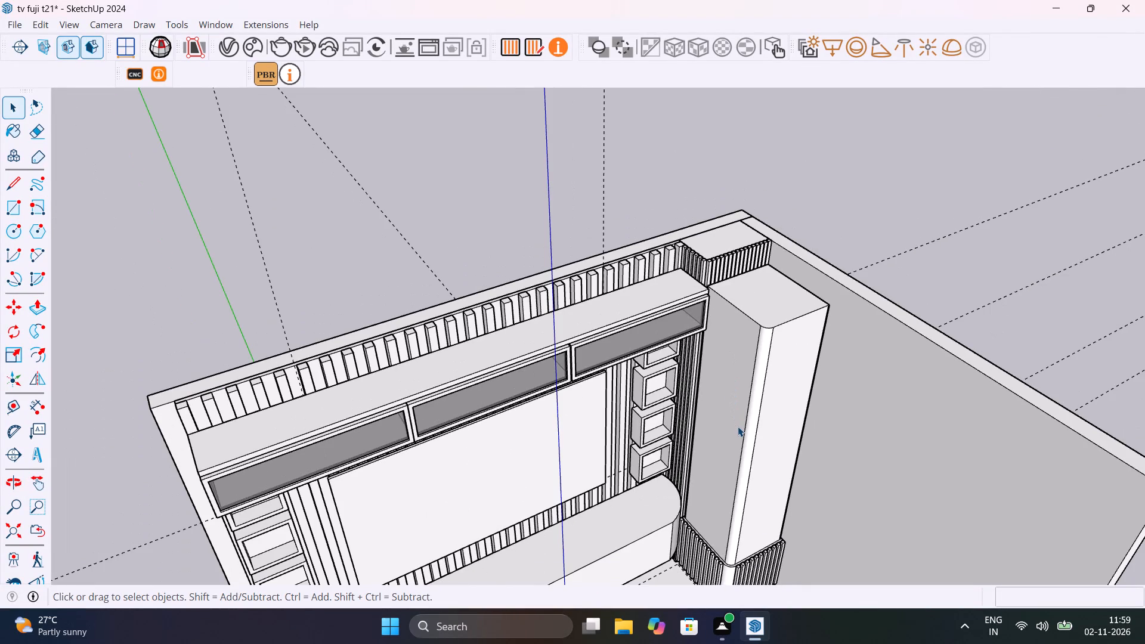
pyautogui.scroll(-1, 727, 400)
pyautogui.moveTo(725, 396); pyautogui.dragTo(813, 291, button='middle')
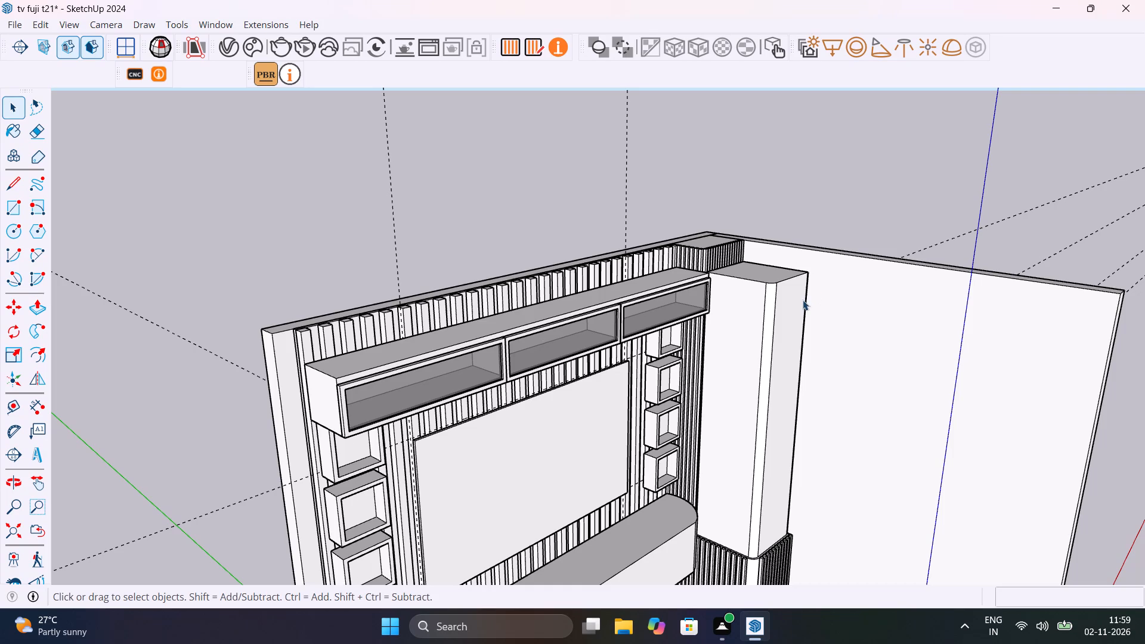
pyautogui.scroll(5, 735, 292)
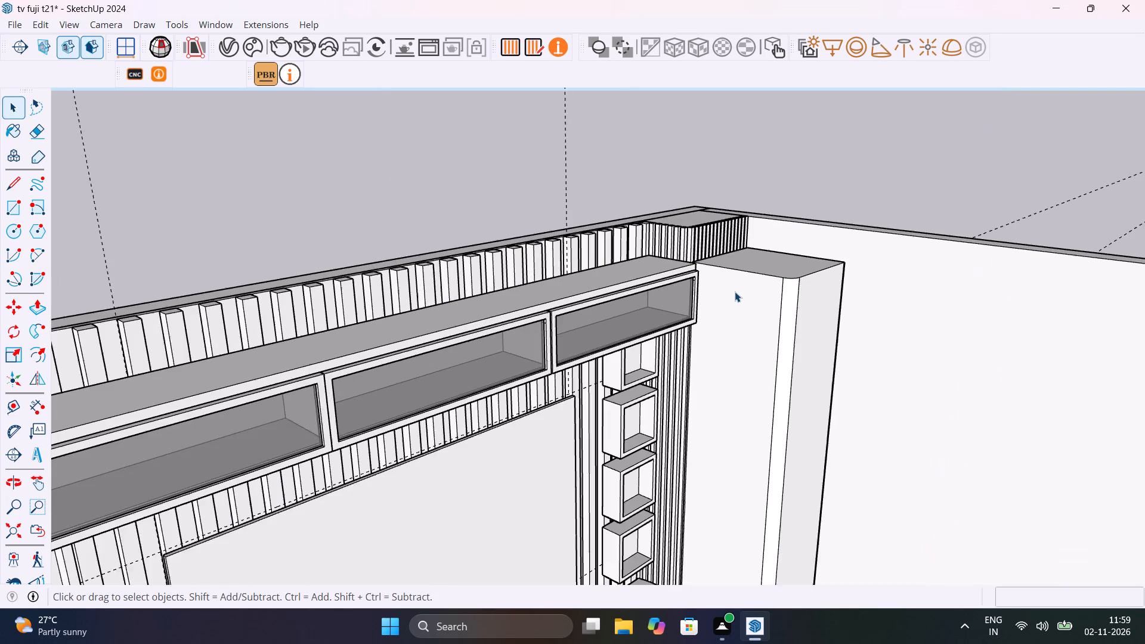
pyautogui.click(735, 304)
pyautogui.tripleClick(736, 304)
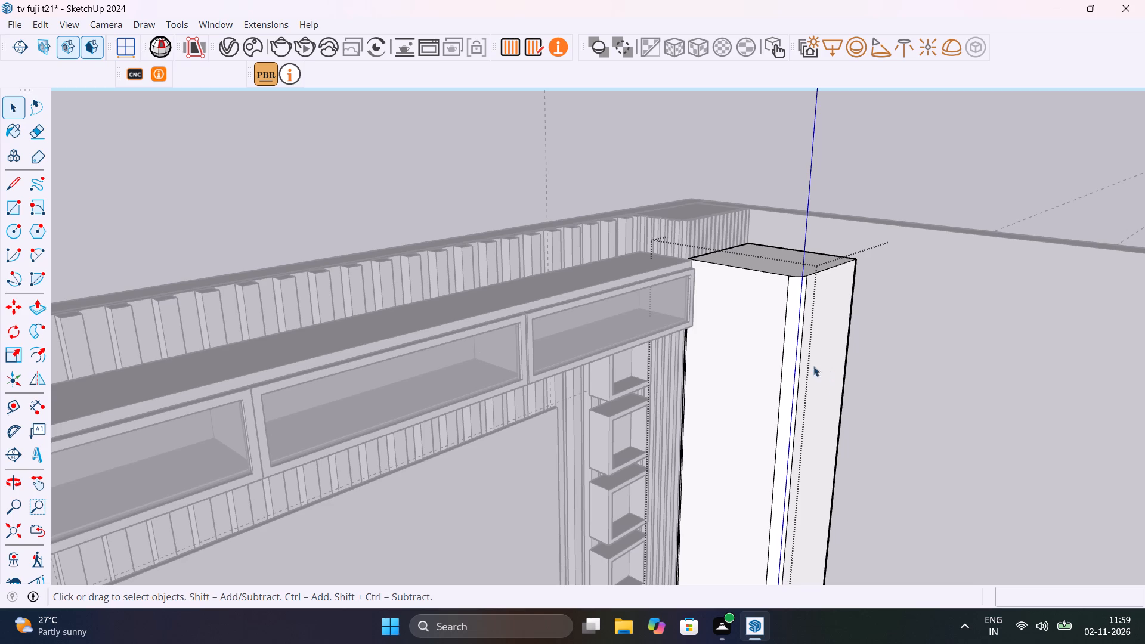
pyautogui.click(765, 346)
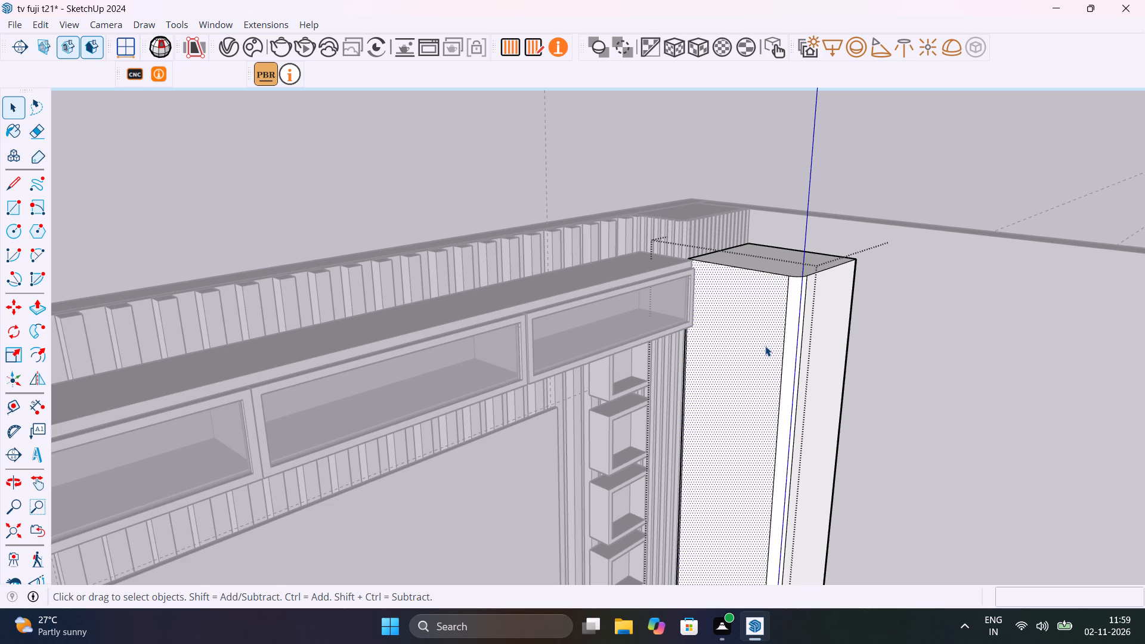
pyautogui.press('f')
pyautogui.moveTo(780, 342); pyautogui.dragTo(769, 345)
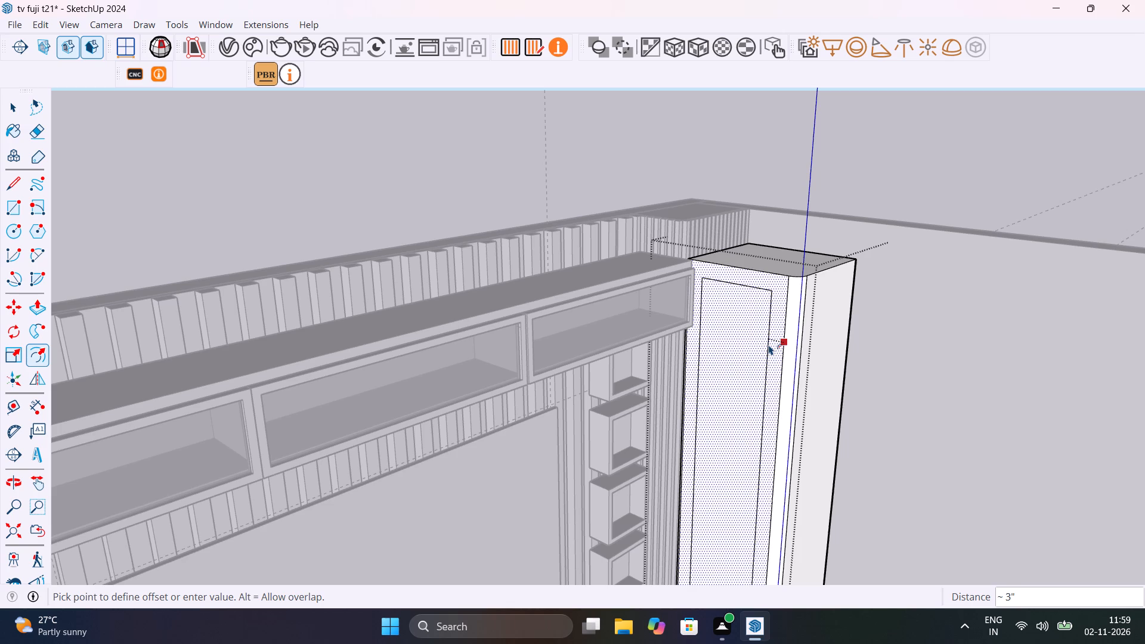
pyautogui.moveTo(769, 345); pyautogui.dragTo(772, 345)
pyautogui.press('space')
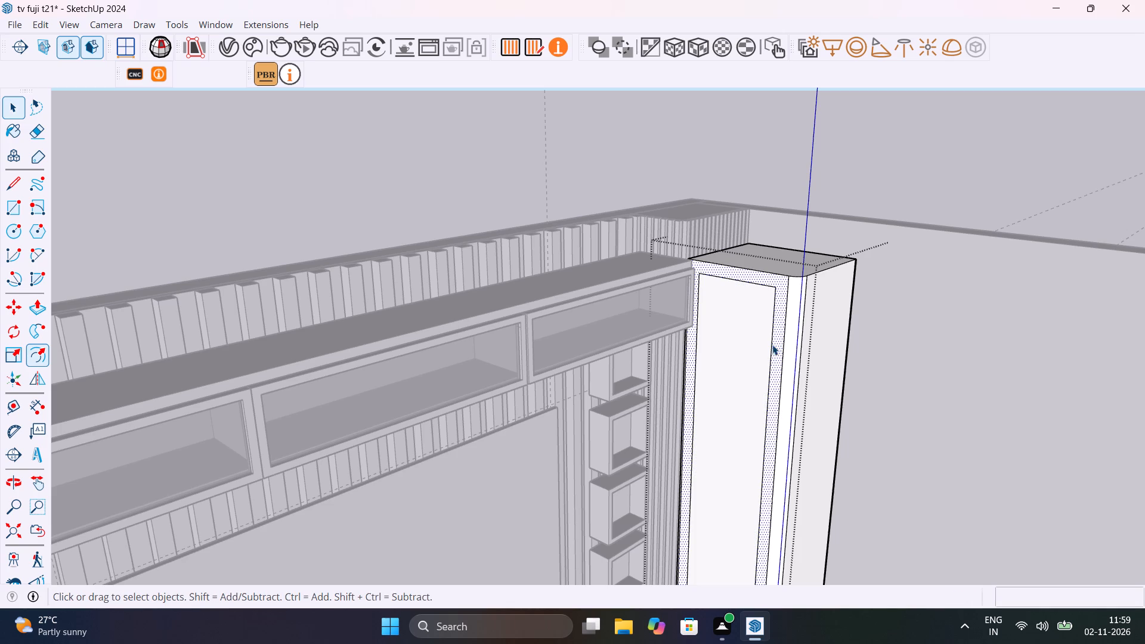
# Push the inset face about 1' 3 1/16" into the column to form a tall open niche, and close the column's editing.
pyautogui.click(748, 366)
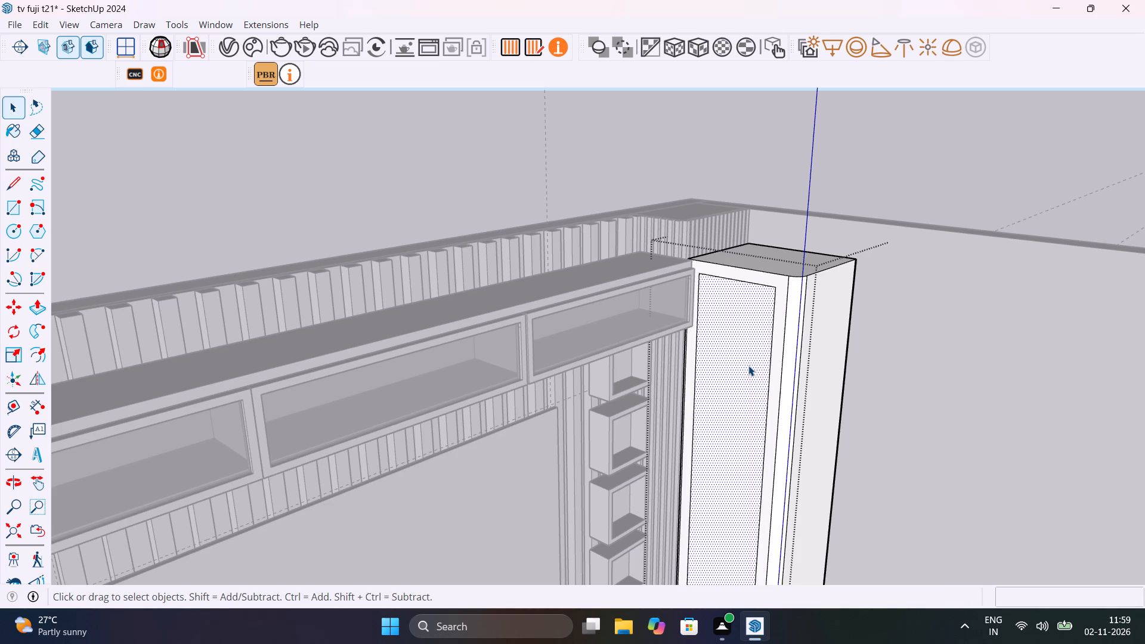
pyautogui.press('p')
pyautogui.click(748, 366)
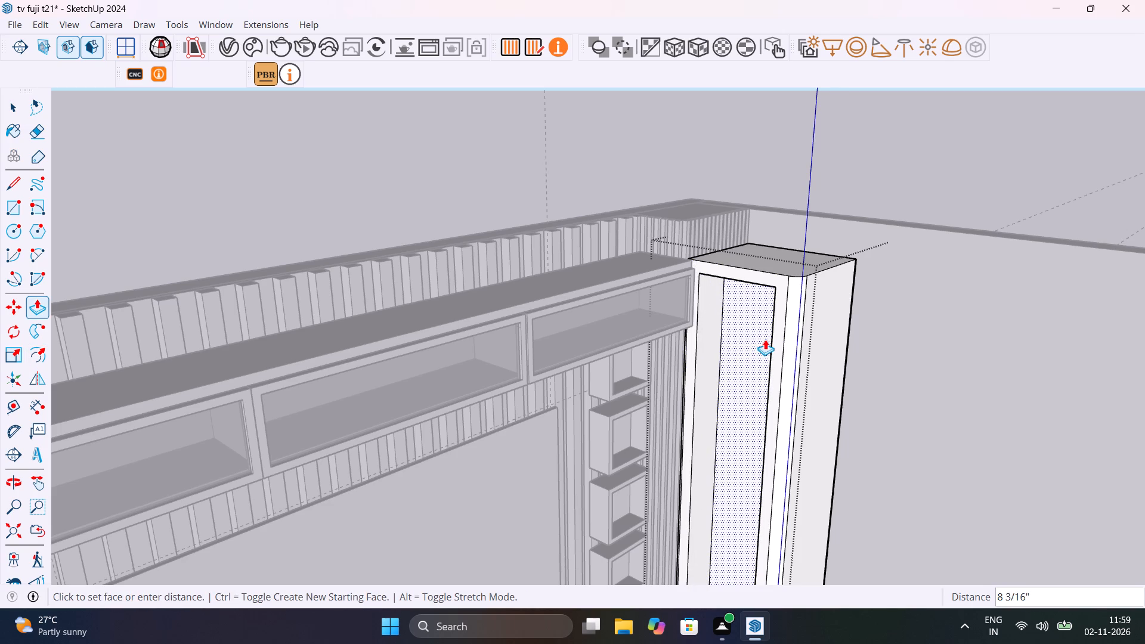
pyautogui.moveTo(765, 339); pyautogui.dragTo(947, 336, button='middle')
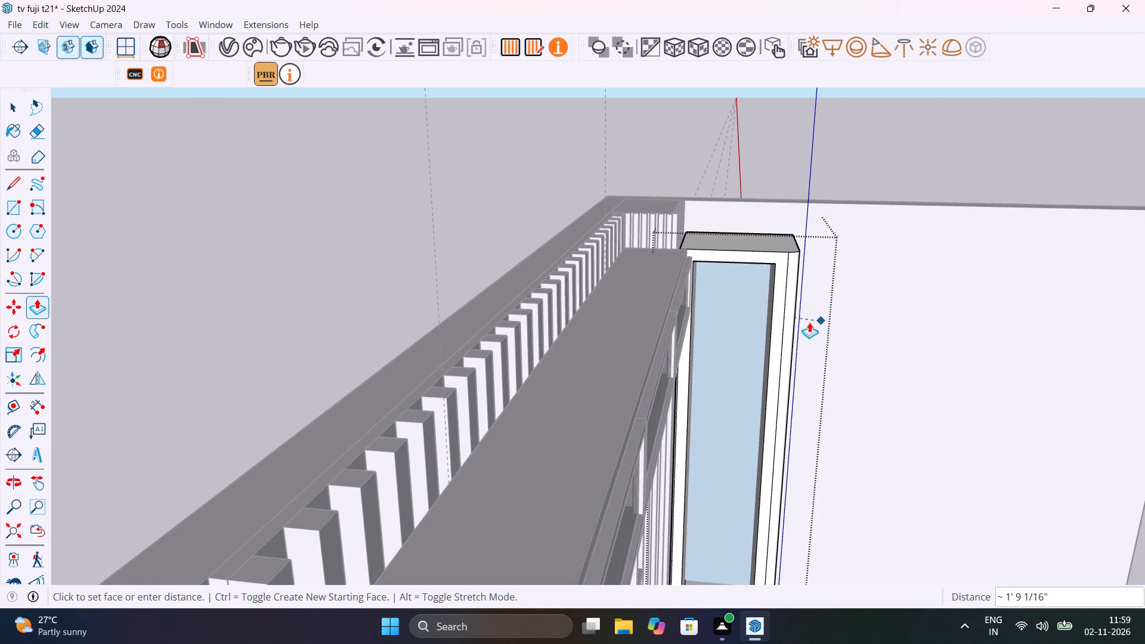
pyautogui.moveTo(764, 339); pyautogui.dragTo(642, 389, button='middle')
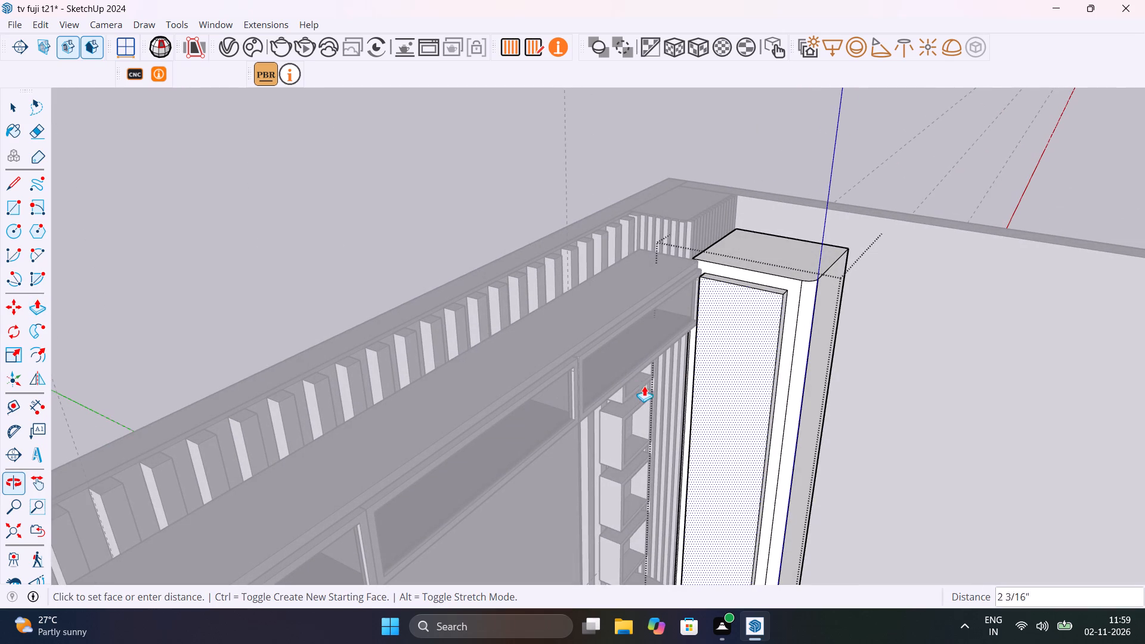
pyautogui.click(765, 311)
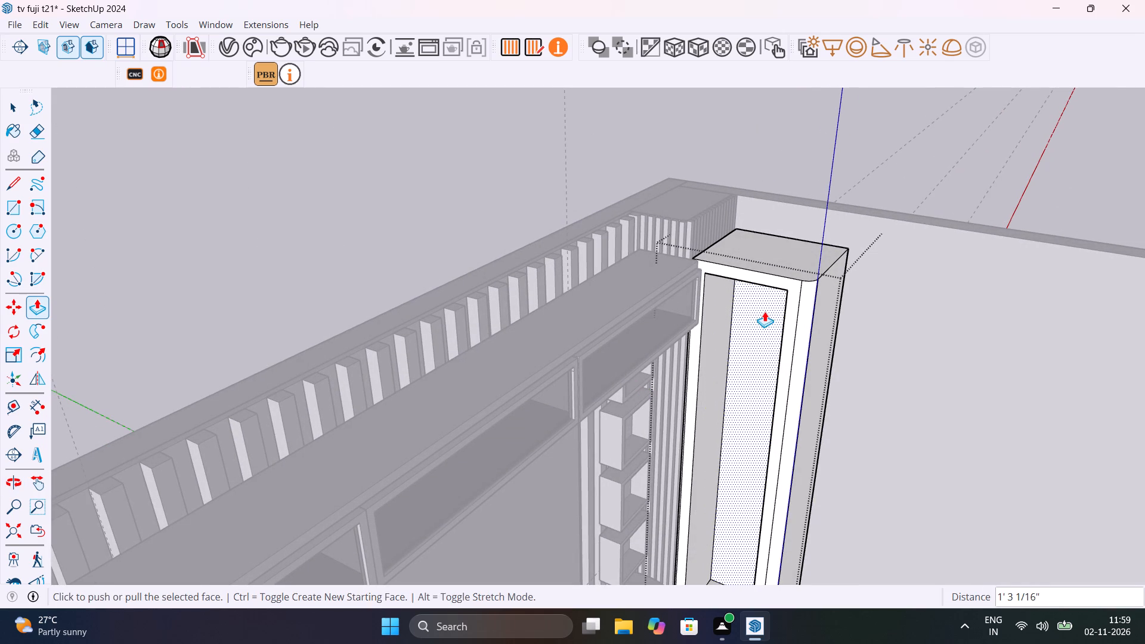
pyautogui.scroll(-11, 749, 348)
pyautogui.press('space')
pyautogui.click(1019, 310)
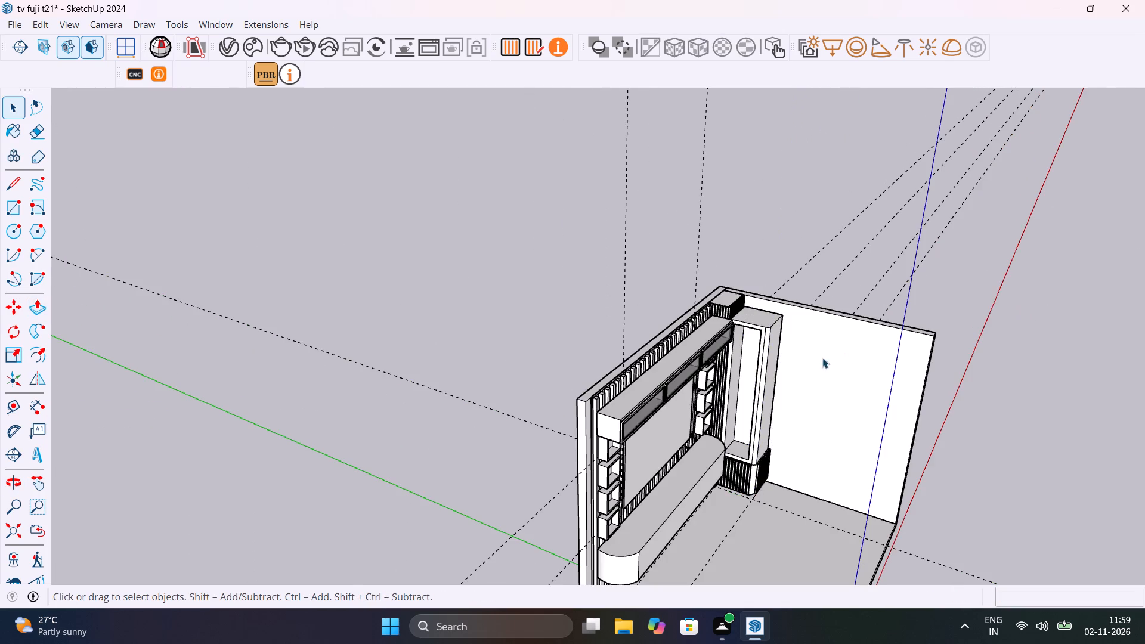
# Push the niche's inner side face about 2 5/16" toward the rounded corner to widen the niche, and close the column's editing.
pyautogui.scroll(10, 773, 372)
pyautogui.moveTo(742, 411); pyautogui.dragTo(883, 393, button='middle')
pyautogui.scroll(9, 759, 260)
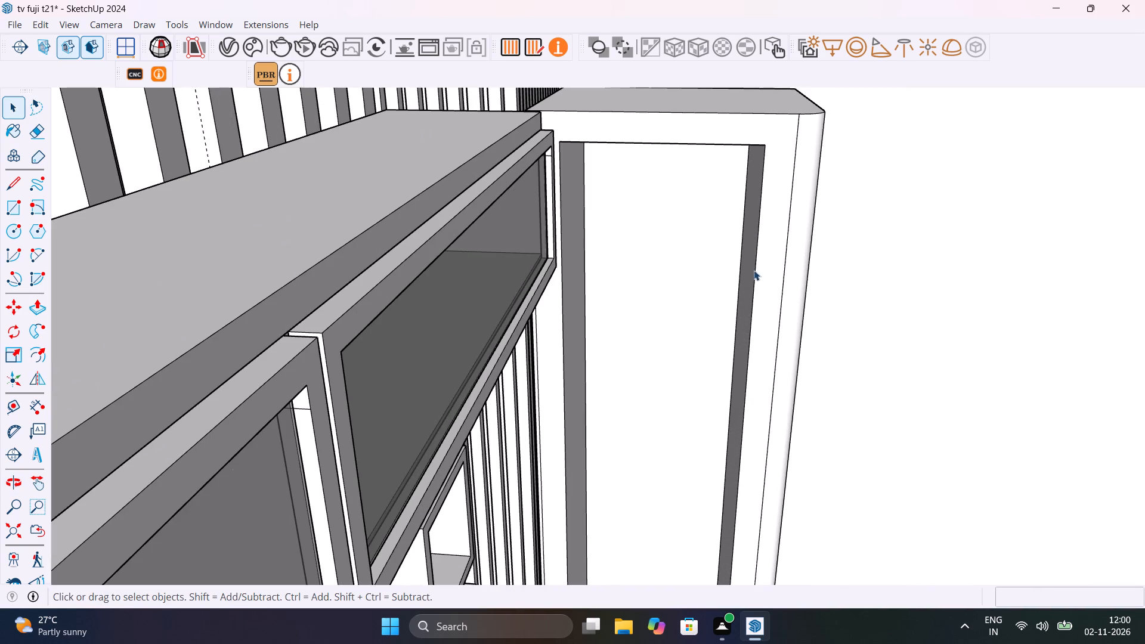
pyautogui.doubleClick(751, 261)
pyautogui.doubleClick(751, 261)
pyautogui.click(751, 261)
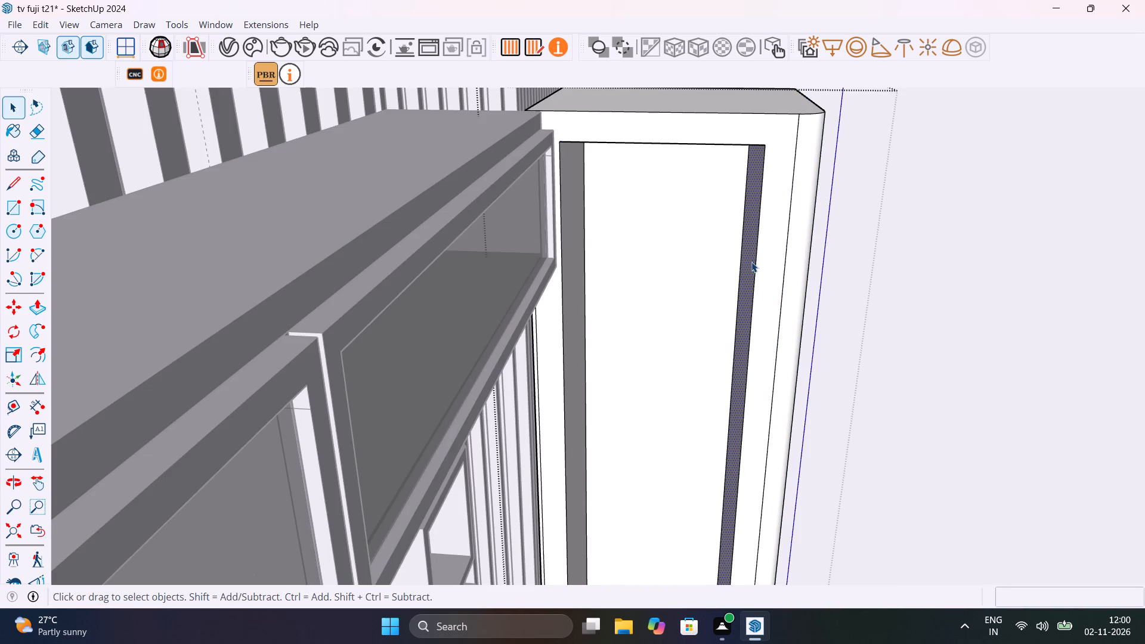
pyautogui.press('p')
pyautogui.click(749, 261)
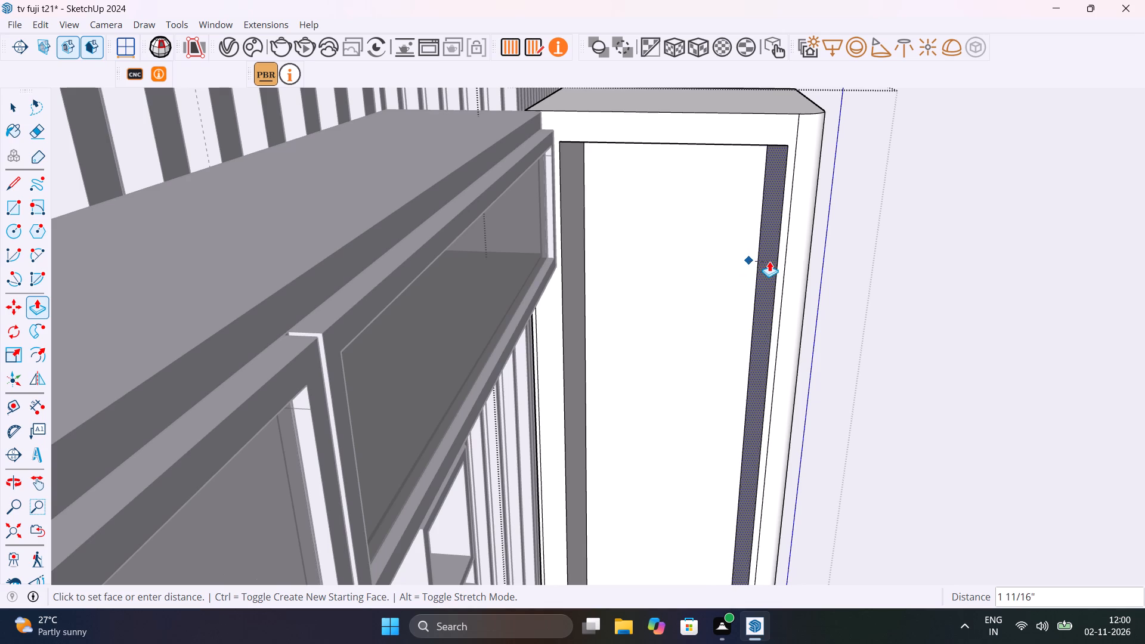
pyautogui.click(783, 268)
pyautogui.scroll(-8, 730, 305)
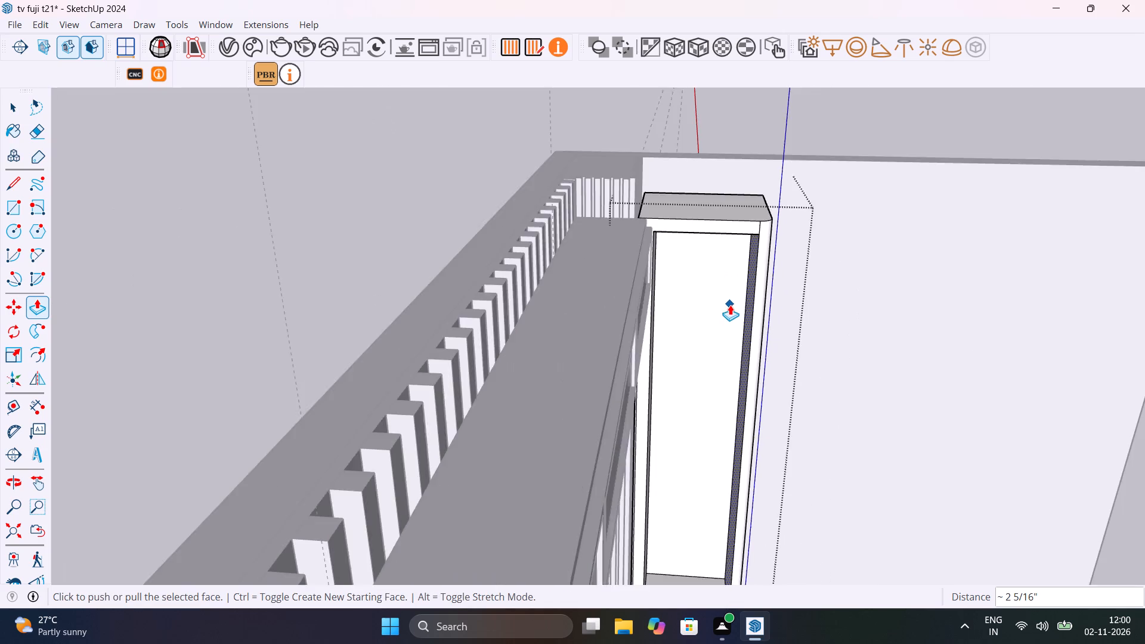
pyautogui.scroll(-4, 730, 305)
pyautogui.moveTo(823, 392); pyautogui.dragTo(654, 396, button='middle')
pyautogui.press('space')
pyautogui.click(849, 189)
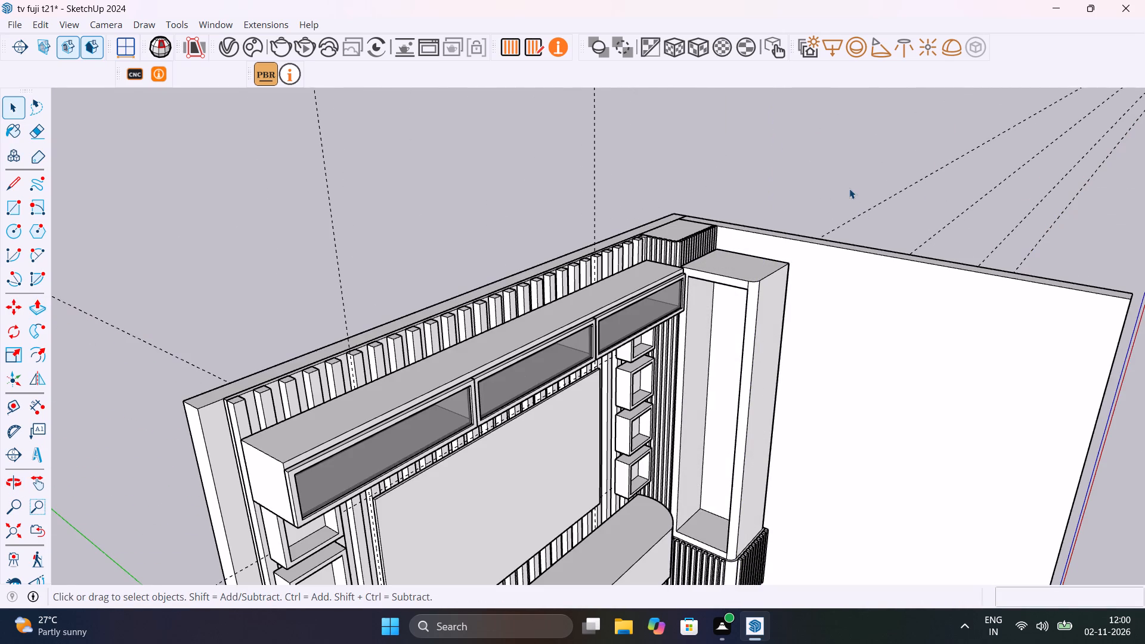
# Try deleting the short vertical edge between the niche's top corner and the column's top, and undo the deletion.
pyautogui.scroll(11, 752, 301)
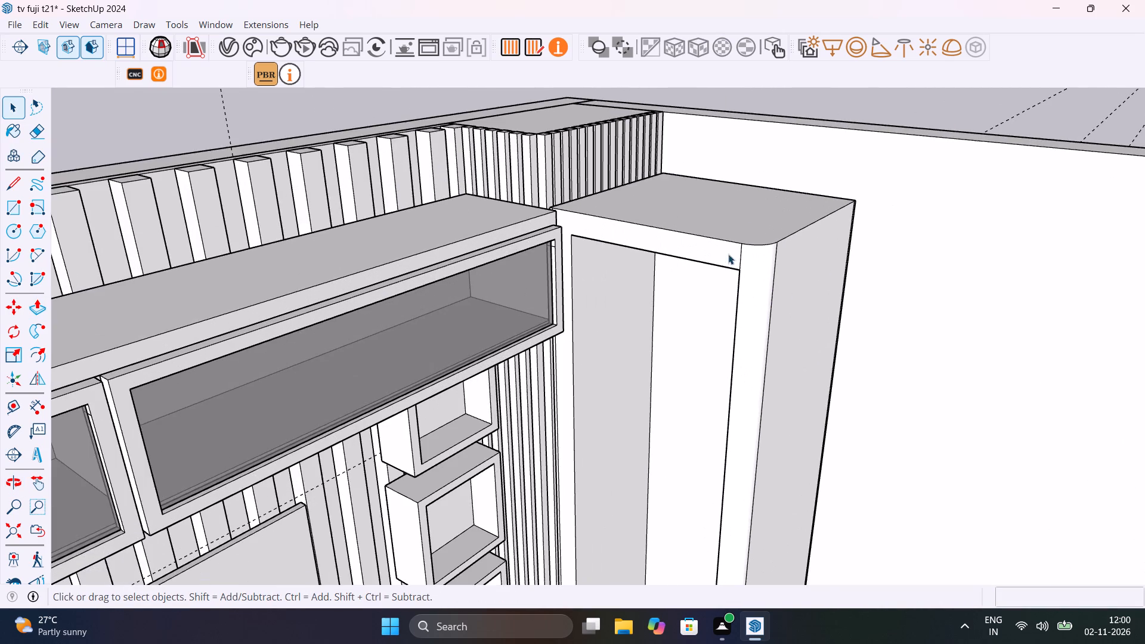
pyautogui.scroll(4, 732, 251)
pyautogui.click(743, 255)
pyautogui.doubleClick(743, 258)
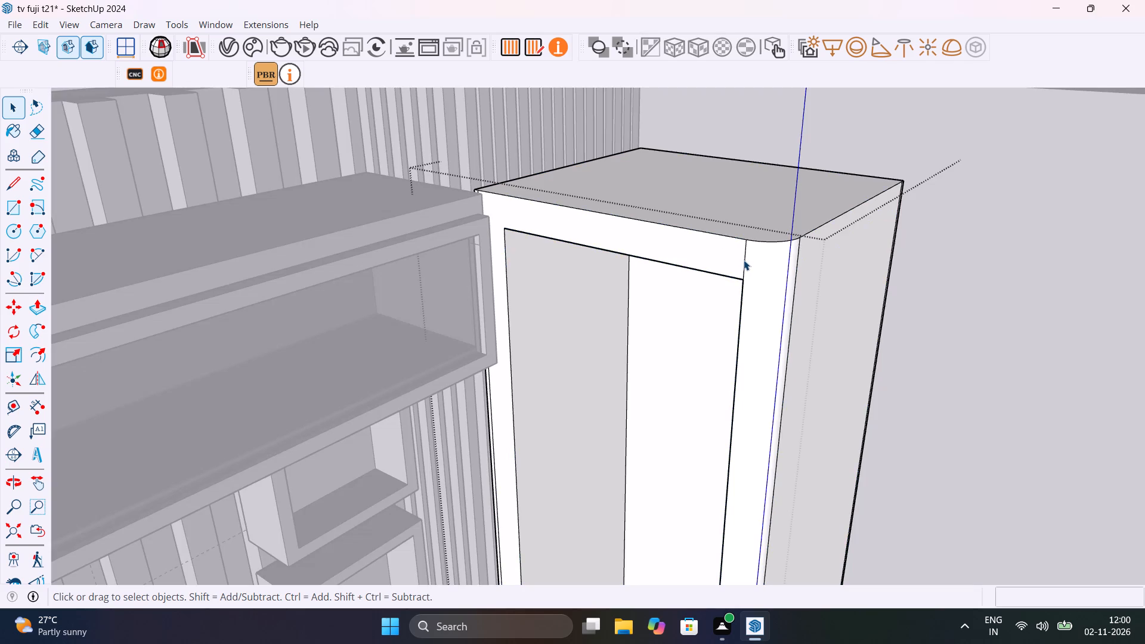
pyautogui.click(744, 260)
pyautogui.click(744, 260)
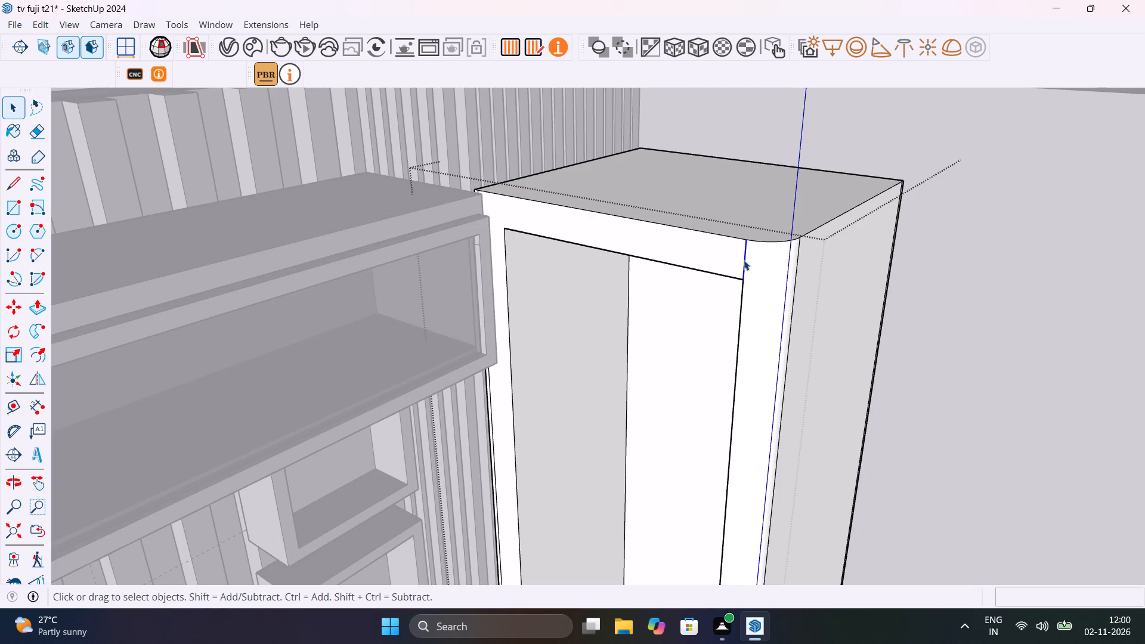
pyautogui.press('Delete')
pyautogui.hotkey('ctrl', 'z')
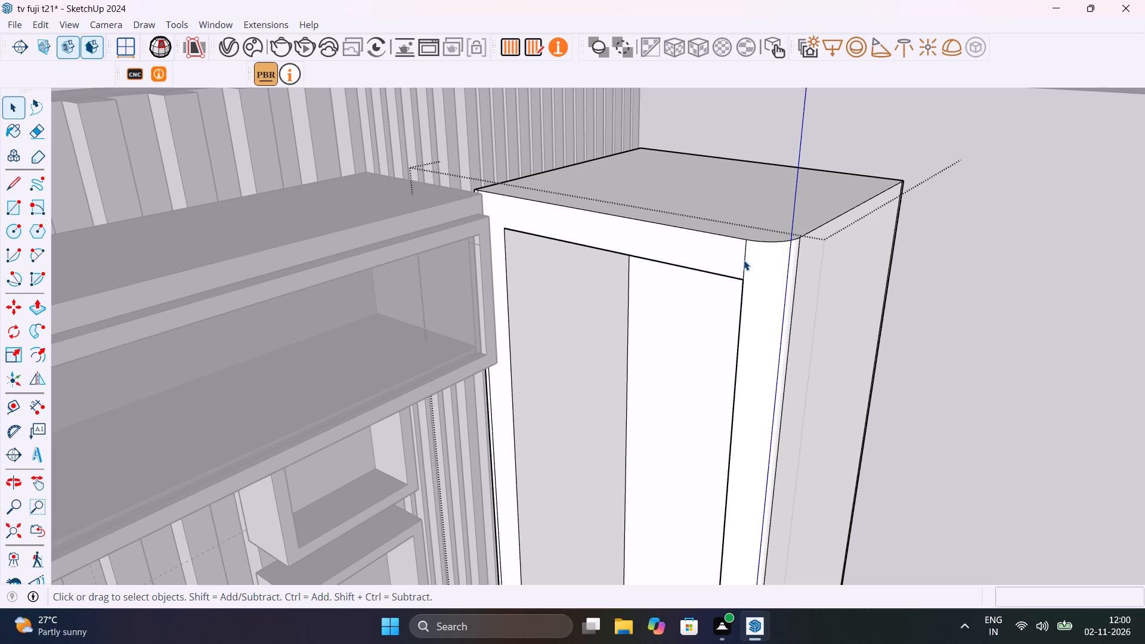
# Examine the niche down to its floor and the slatted base below, and close the column's editing.
pyautogui.scroll(-2, 726, 343)
pyautogui.moveTo(728, 370); pyautogui.dragTo(764, 356, button='middle')
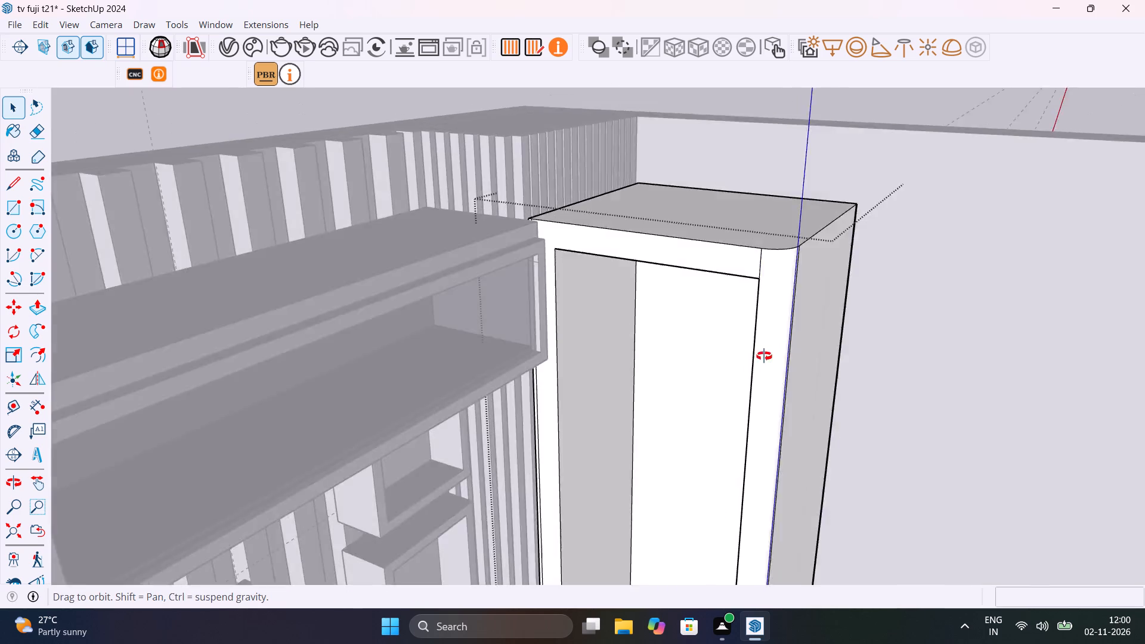
pyautogui.moveTo(764, 356); pyautogui.dragTo(859, 250, button='middle')
pyautogui.scroll(-6, 865, 255)
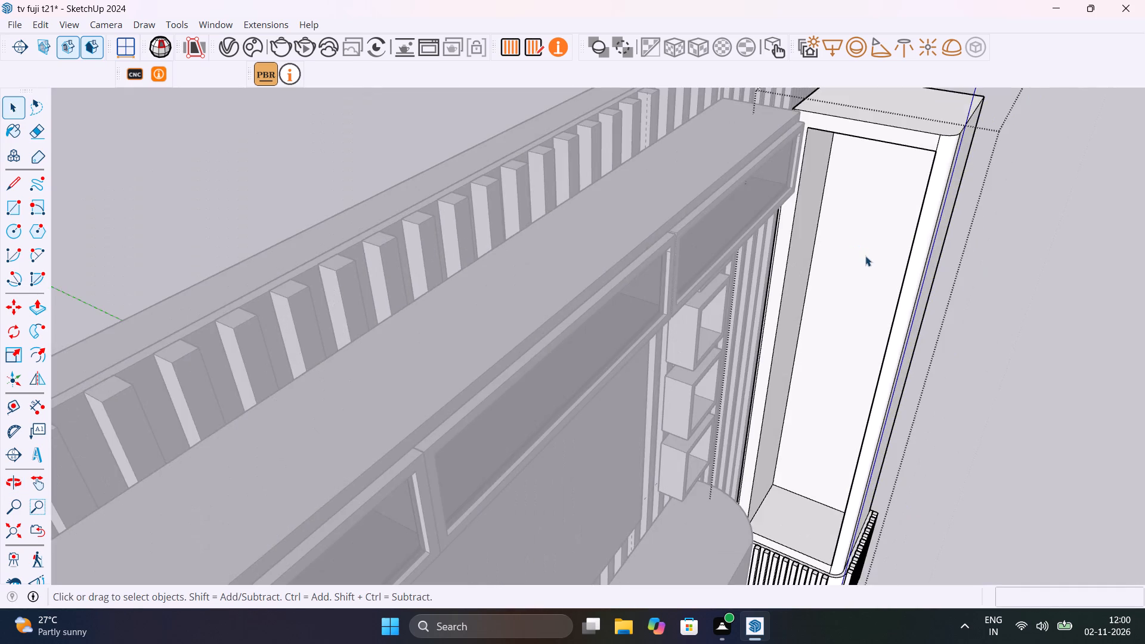
pyautogui.scroll(-5, 865, 256)
pyautogui.scroll(4, 856, 429)
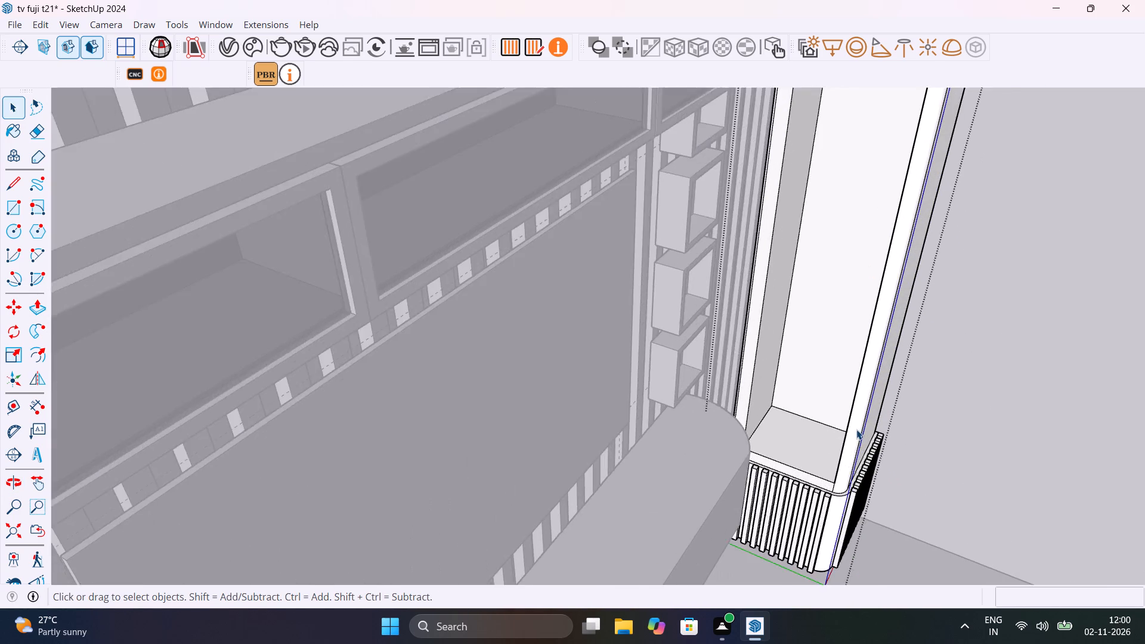
pyautogui.scroll(7, 856, 429)
pyautogui.scroll(10, 810, 447)
pyautogui.moveTo(822, 493); pyautogui.dragTo(884, 486, button='middle')
pyautogui.scroll(-8, 745, 403)
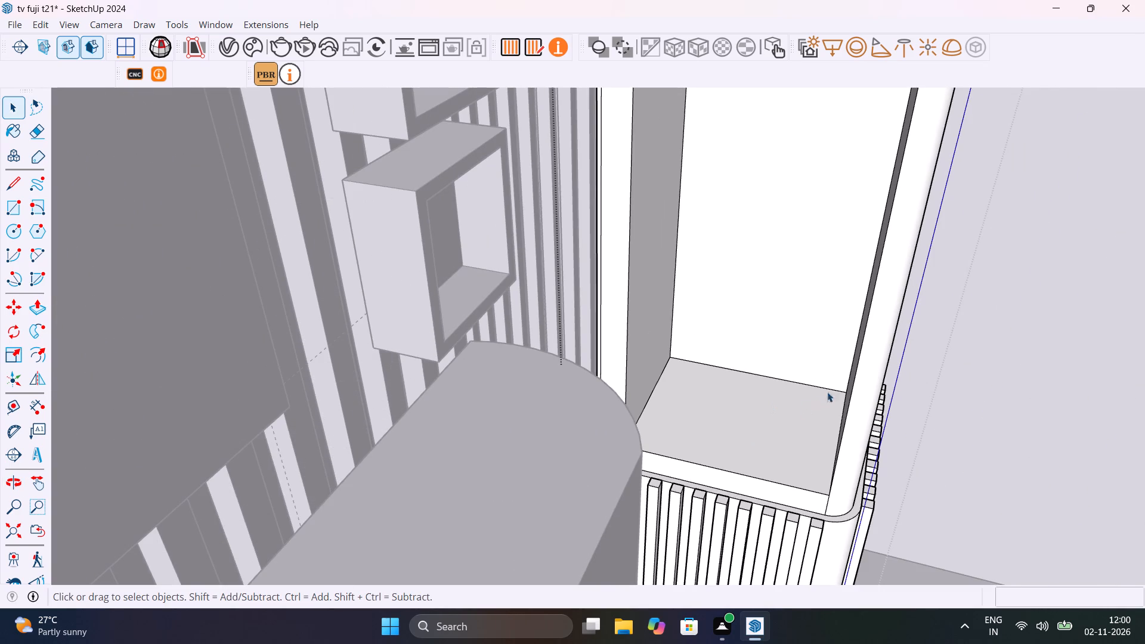
pyautogui.doubleClick(880, 357)
pyautogui.click(1021, 327)
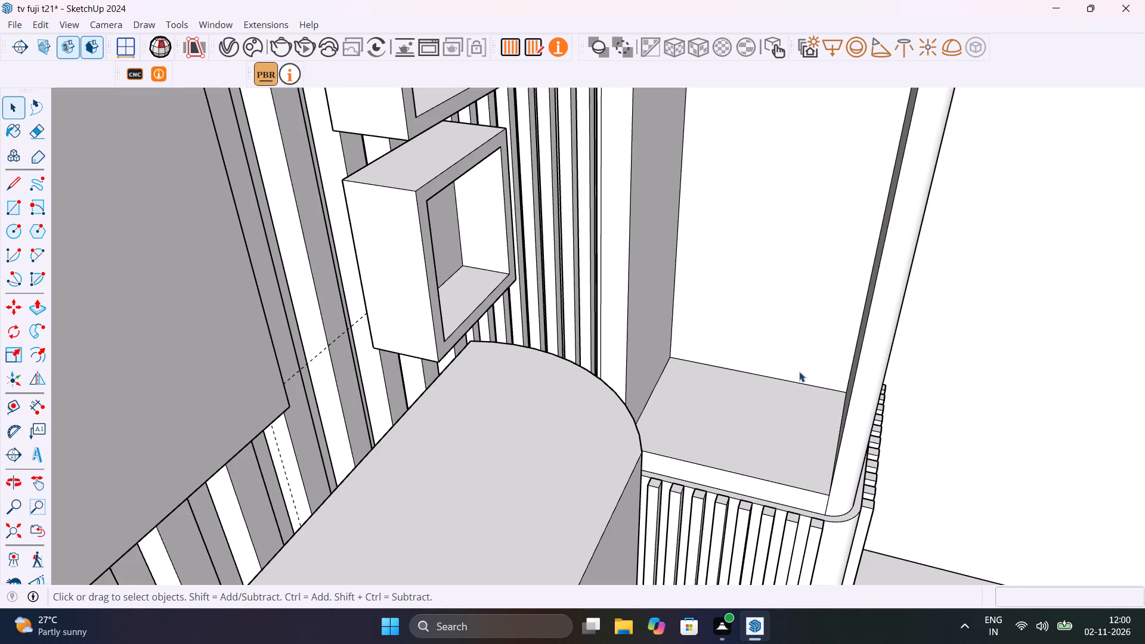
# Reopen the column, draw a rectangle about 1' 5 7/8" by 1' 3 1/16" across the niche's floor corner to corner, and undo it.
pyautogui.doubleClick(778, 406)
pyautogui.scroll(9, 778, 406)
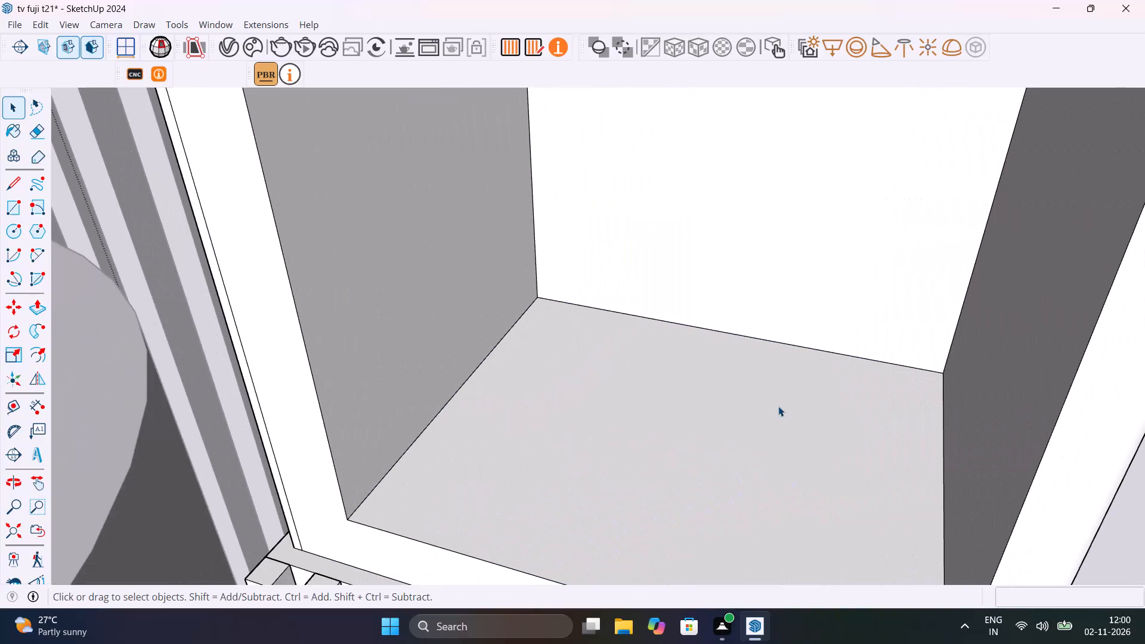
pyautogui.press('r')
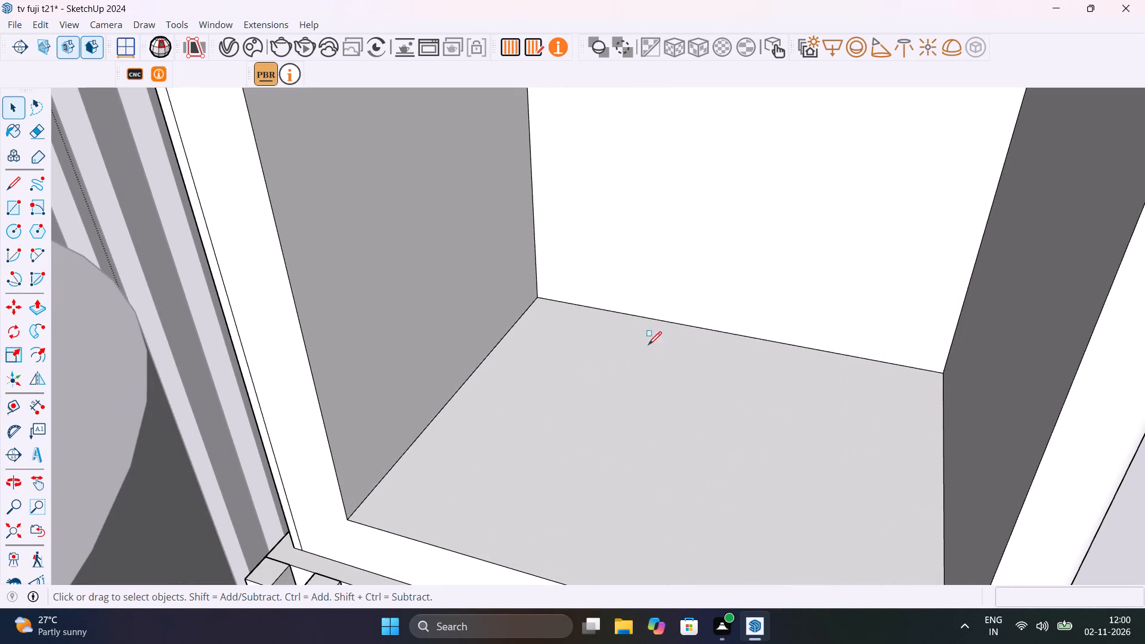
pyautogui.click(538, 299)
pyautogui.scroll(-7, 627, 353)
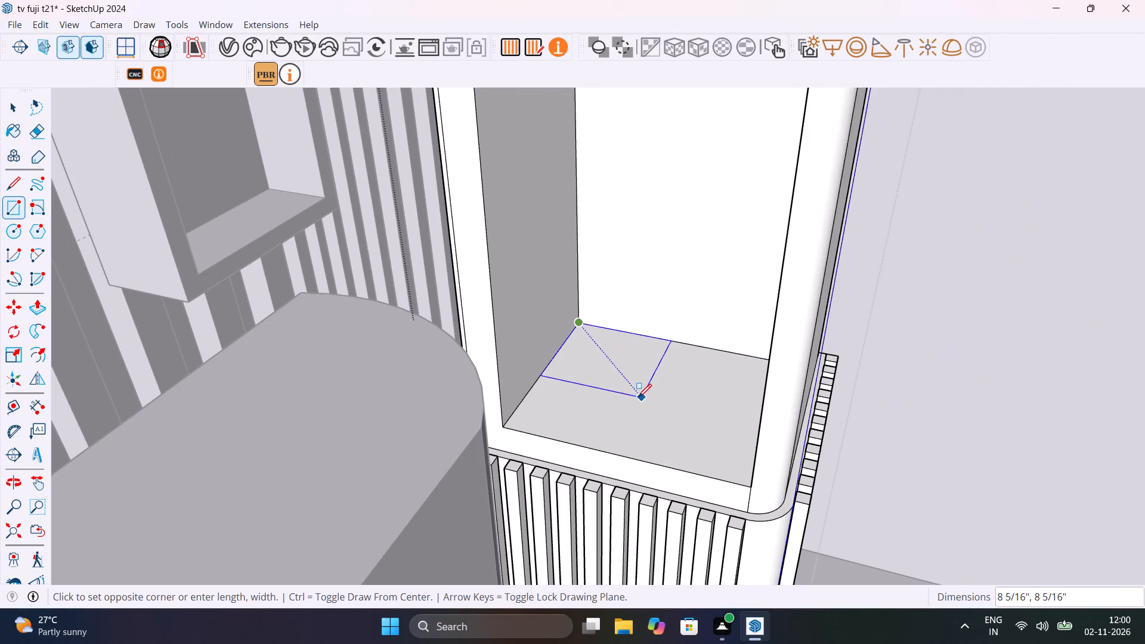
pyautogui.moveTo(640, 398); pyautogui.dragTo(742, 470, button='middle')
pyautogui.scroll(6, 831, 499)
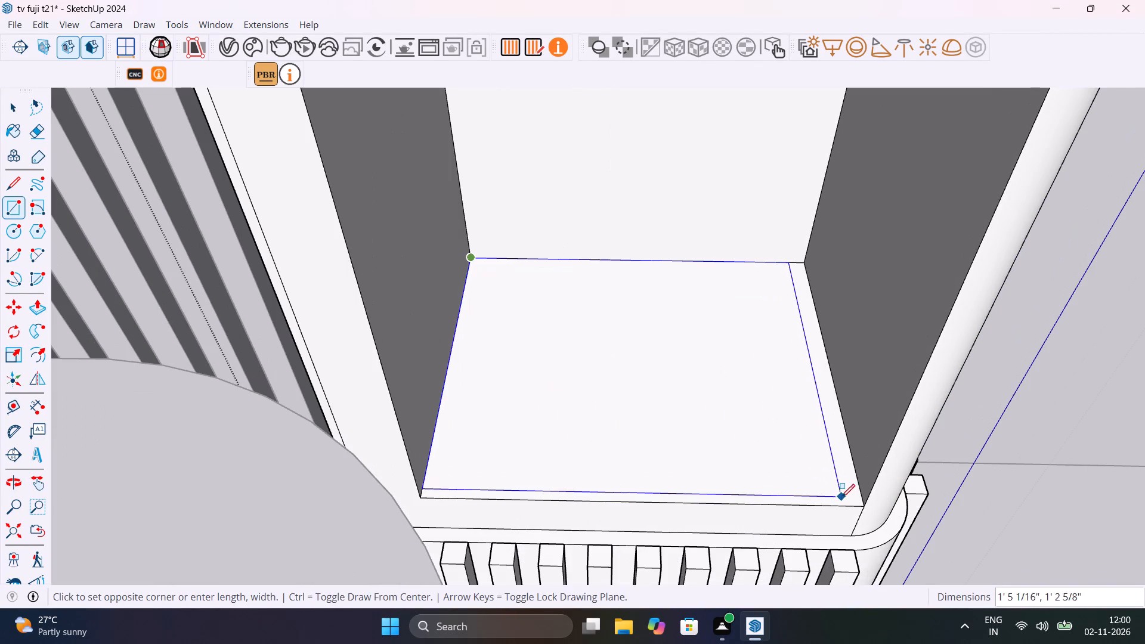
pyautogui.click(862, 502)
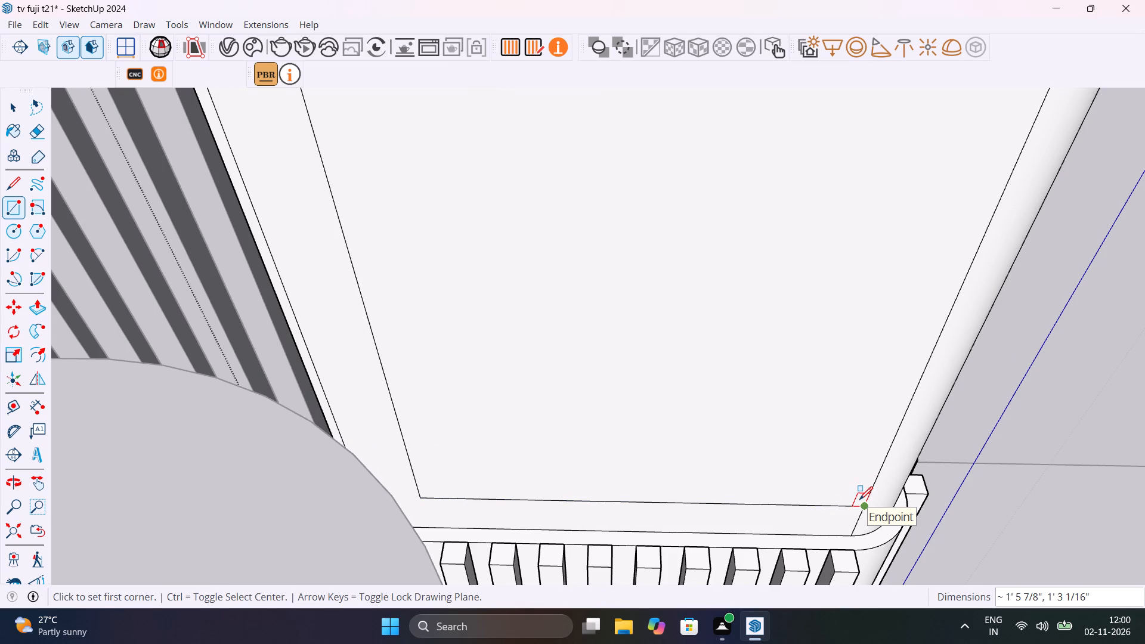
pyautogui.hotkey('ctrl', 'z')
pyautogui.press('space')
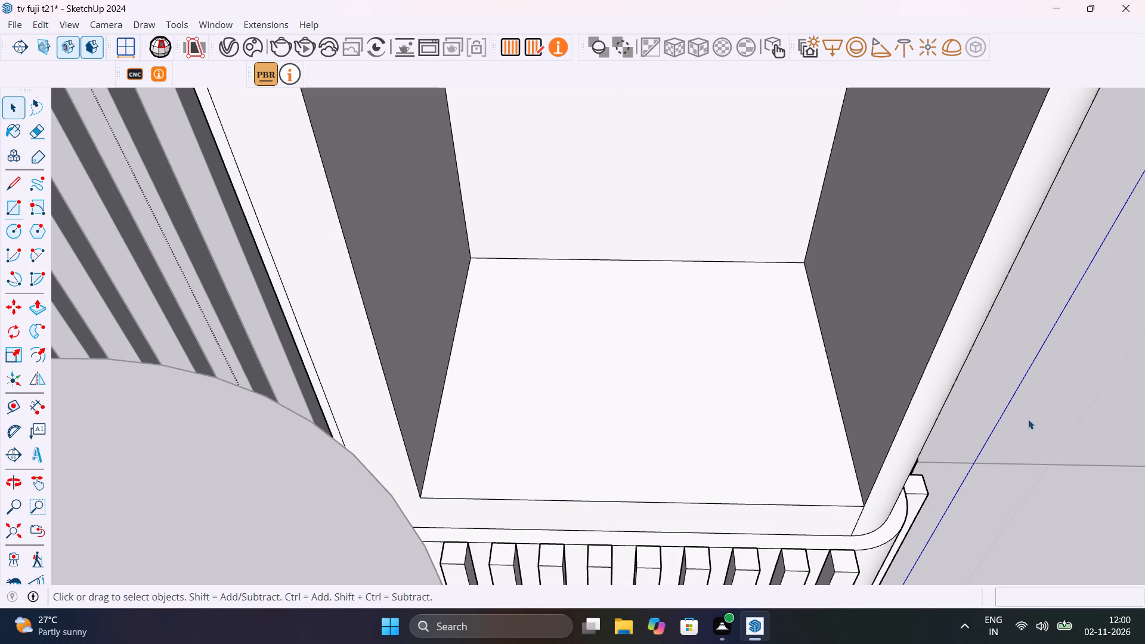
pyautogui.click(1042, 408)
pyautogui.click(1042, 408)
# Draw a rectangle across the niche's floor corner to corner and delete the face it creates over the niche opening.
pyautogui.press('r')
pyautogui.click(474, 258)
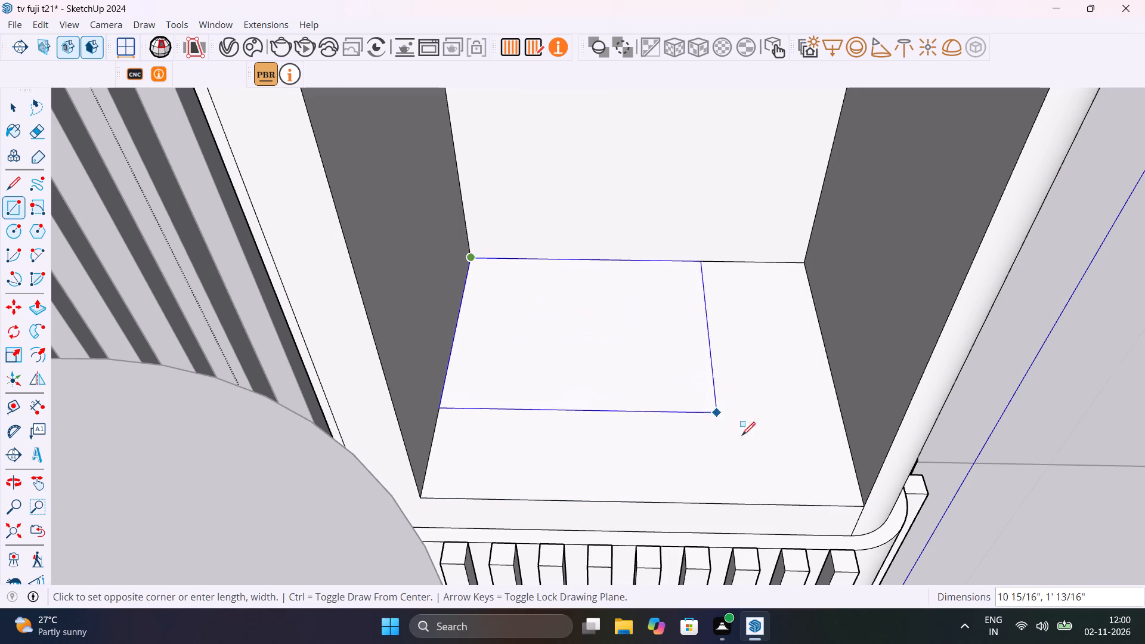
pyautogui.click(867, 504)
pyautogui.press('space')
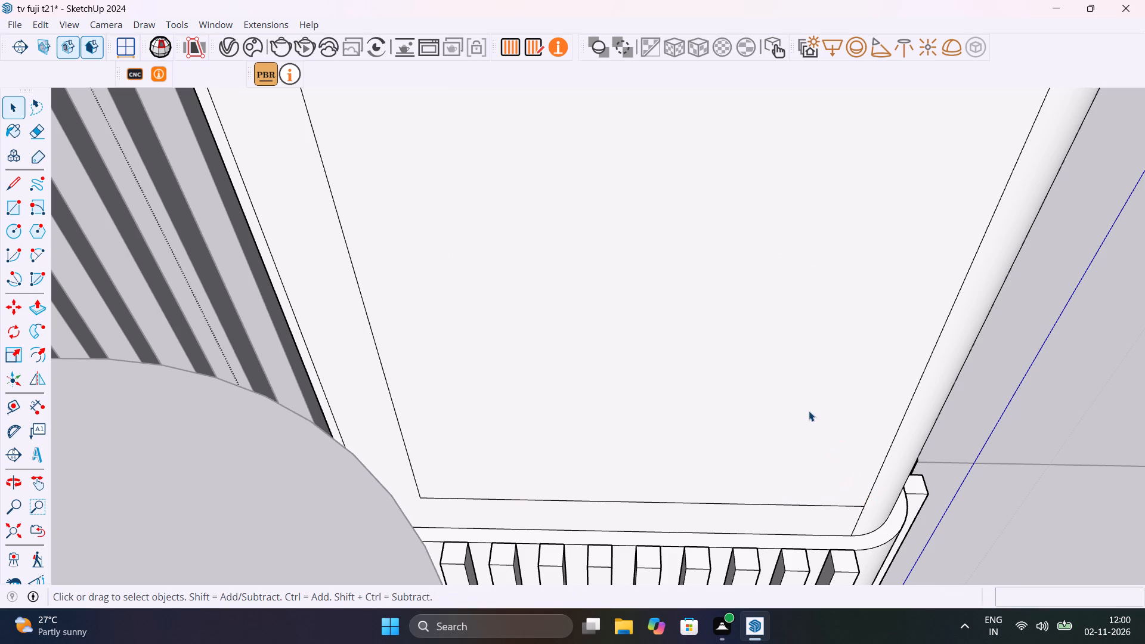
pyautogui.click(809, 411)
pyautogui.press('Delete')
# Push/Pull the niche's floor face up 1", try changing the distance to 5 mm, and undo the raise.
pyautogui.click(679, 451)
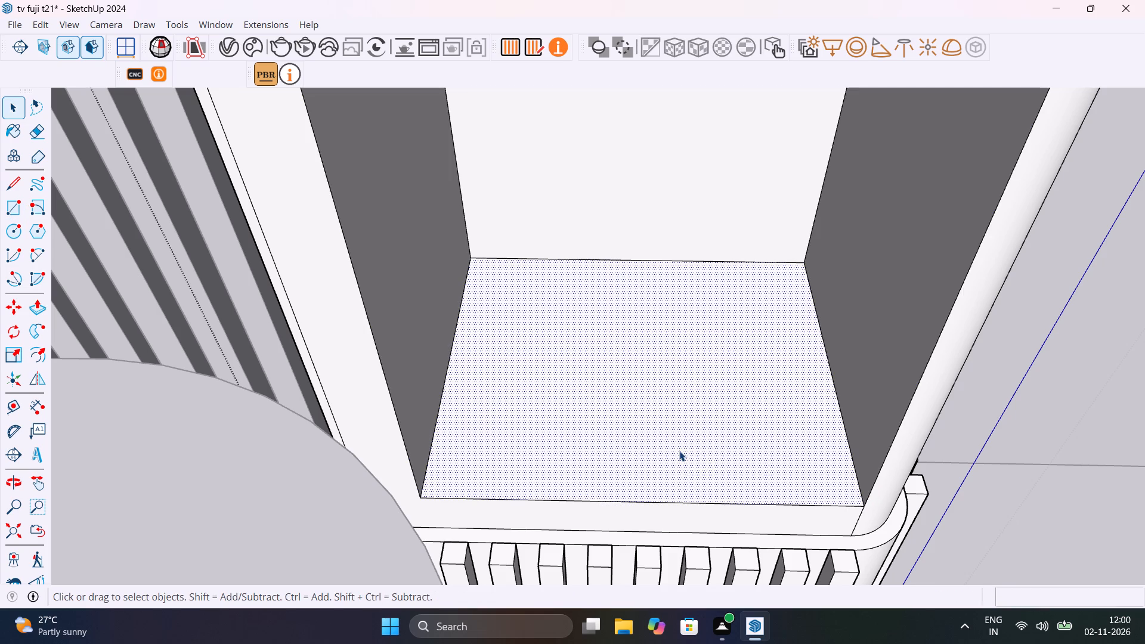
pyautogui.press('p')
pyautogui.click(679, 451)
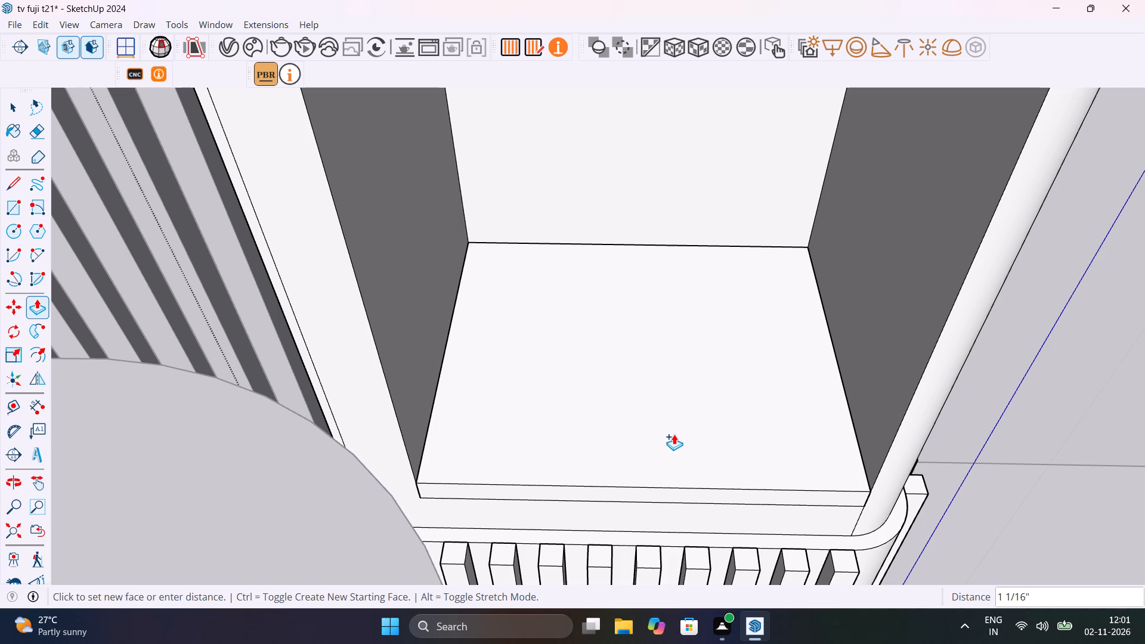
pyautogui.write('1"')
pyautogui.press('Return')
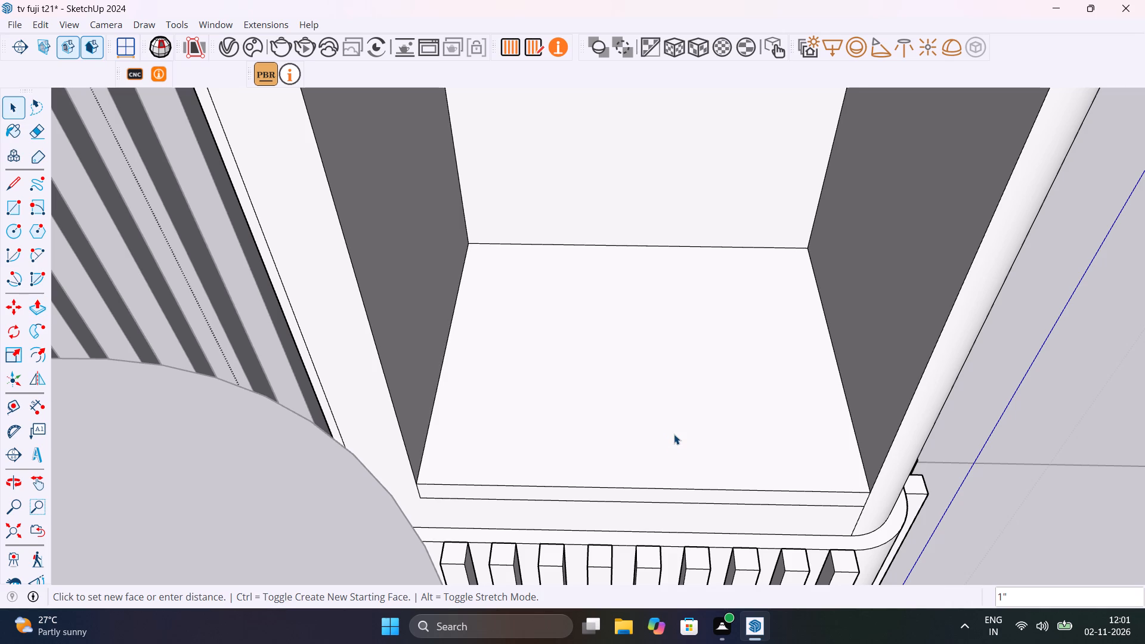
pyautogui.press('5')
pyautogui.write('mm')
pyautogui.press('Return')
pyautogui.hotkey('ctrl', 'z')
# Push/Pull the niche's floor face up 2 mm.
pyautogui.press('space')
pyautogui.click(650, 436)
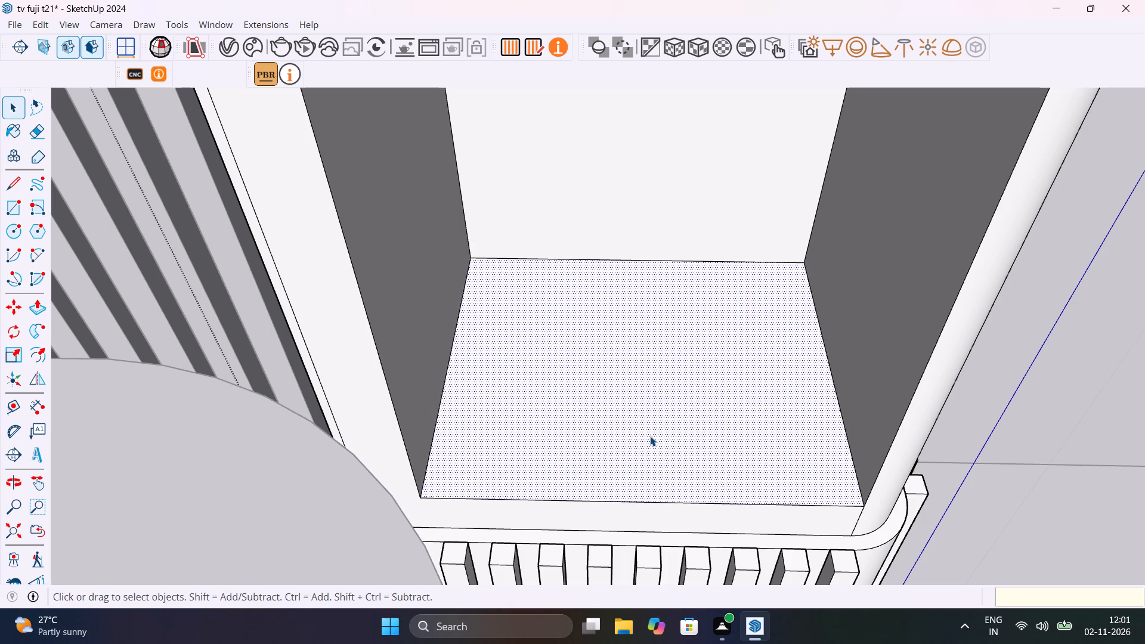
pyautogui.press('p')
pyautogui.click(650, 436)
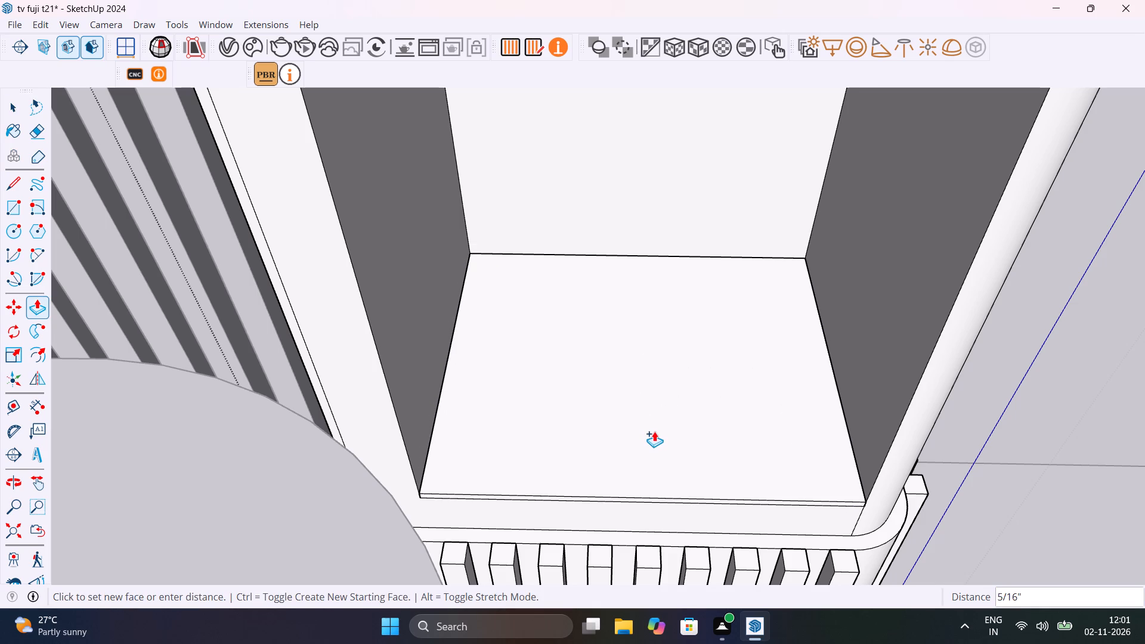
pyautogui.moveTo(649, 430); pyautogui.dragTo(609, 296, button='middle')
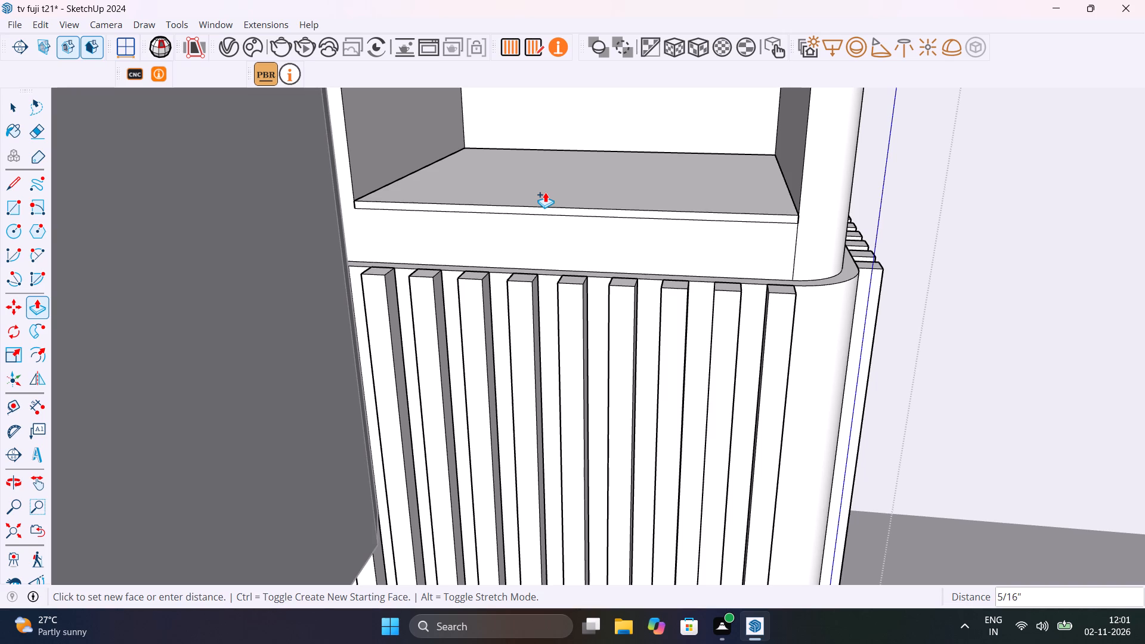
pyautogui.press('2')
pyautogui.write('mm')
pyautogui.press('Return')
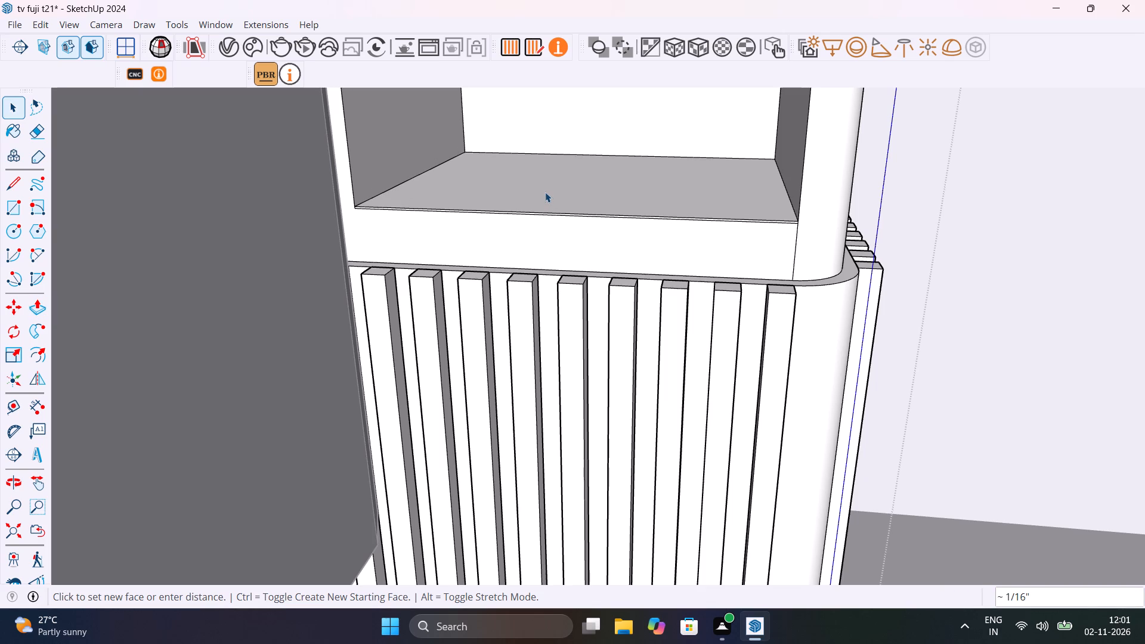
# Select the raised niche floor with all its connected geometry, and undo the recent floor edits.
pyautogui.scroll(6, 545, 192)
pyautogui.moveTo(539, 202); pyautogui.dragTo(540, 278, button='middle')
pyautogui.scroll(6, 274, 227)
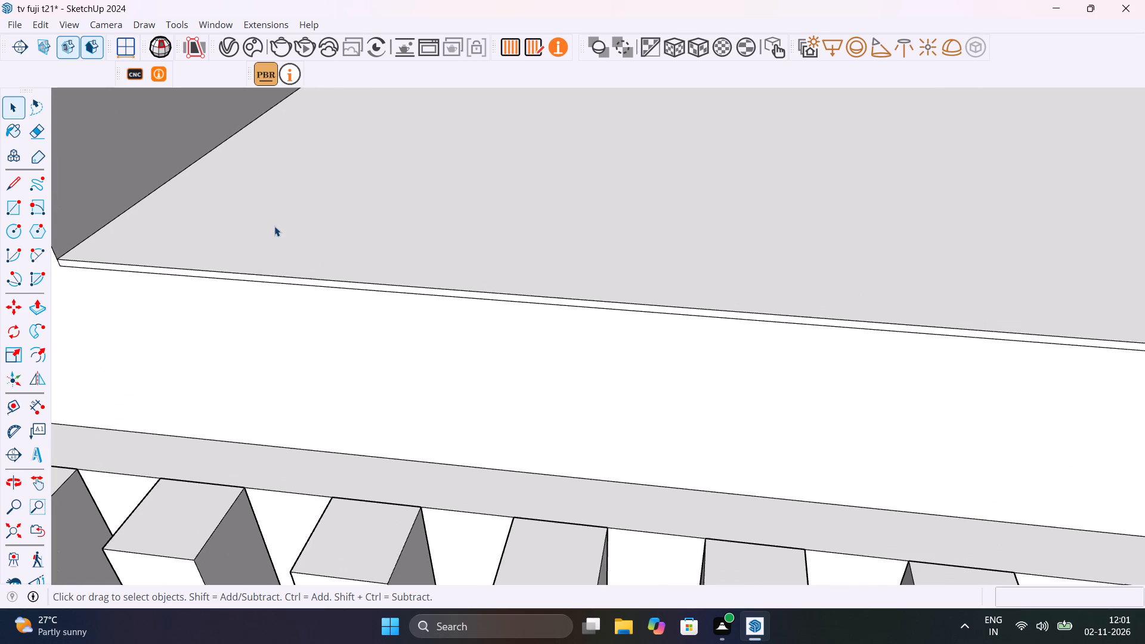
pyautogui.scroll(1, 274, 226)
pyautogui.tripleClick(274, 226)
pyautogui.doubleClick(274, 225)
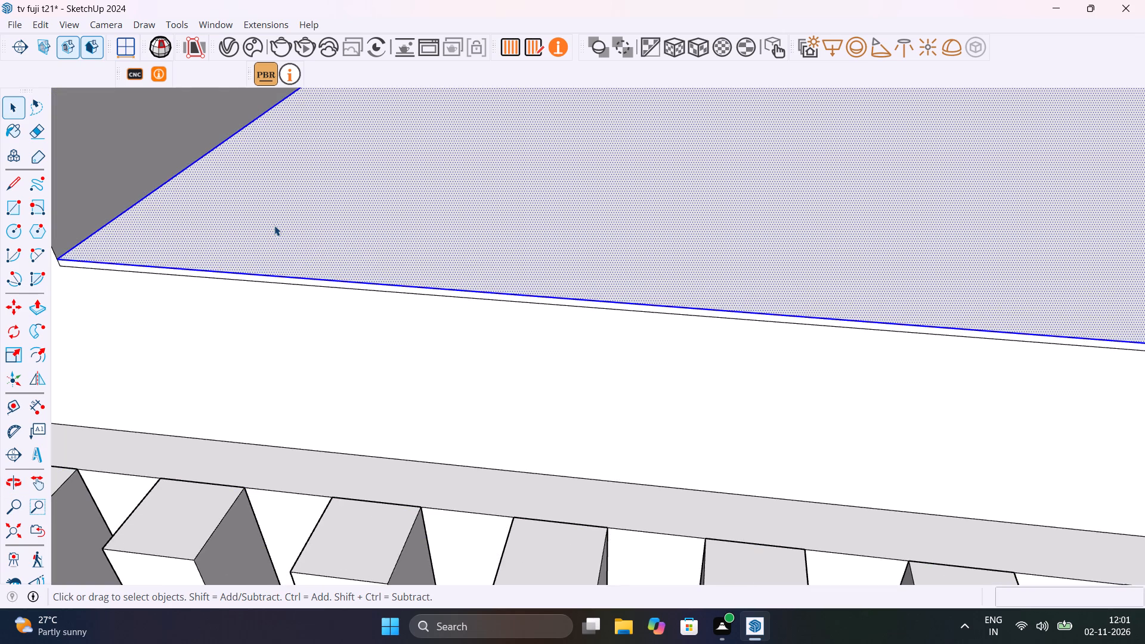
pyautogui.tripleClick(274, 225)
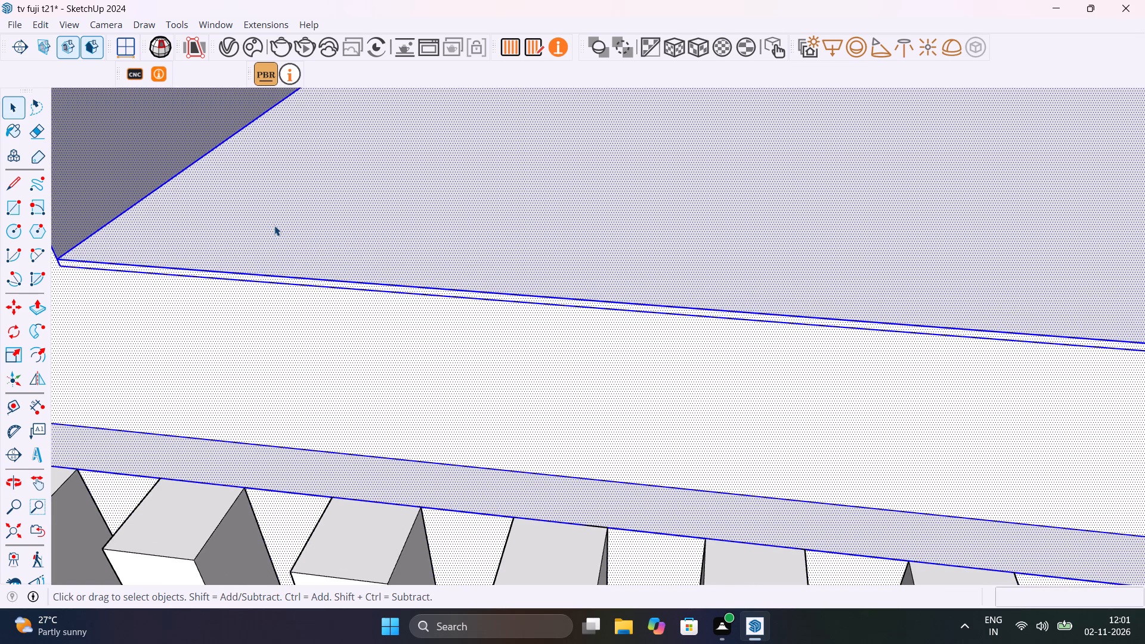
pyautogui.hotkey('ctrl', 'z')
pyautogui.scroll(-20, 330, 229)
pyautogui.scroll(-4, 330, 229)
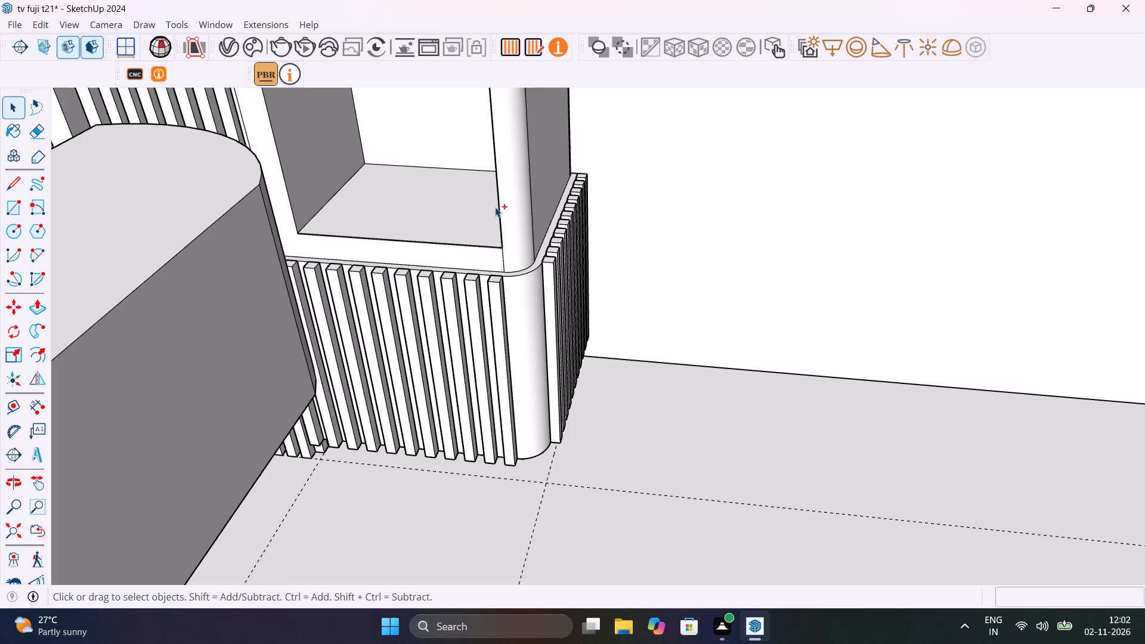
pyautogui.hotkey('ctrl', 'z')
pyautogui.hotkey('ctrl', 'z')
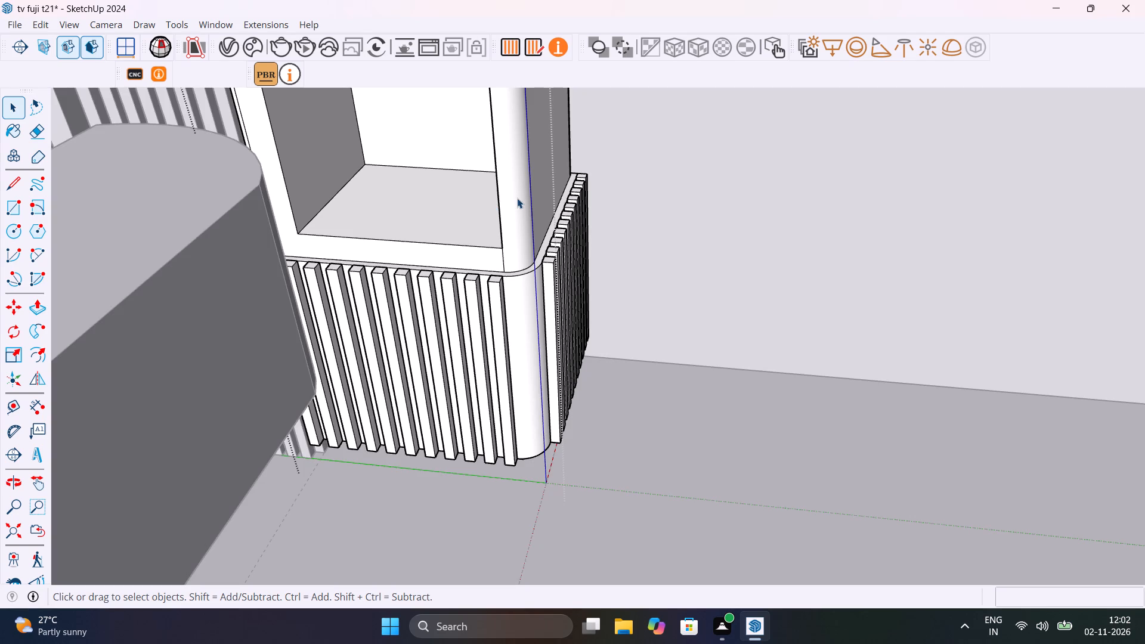
# Close the column's editing and reopen it to work on the niche's floor.
pyautogui.doubleClick(517, 198)
pyautogui.doubleClick(530, 309)
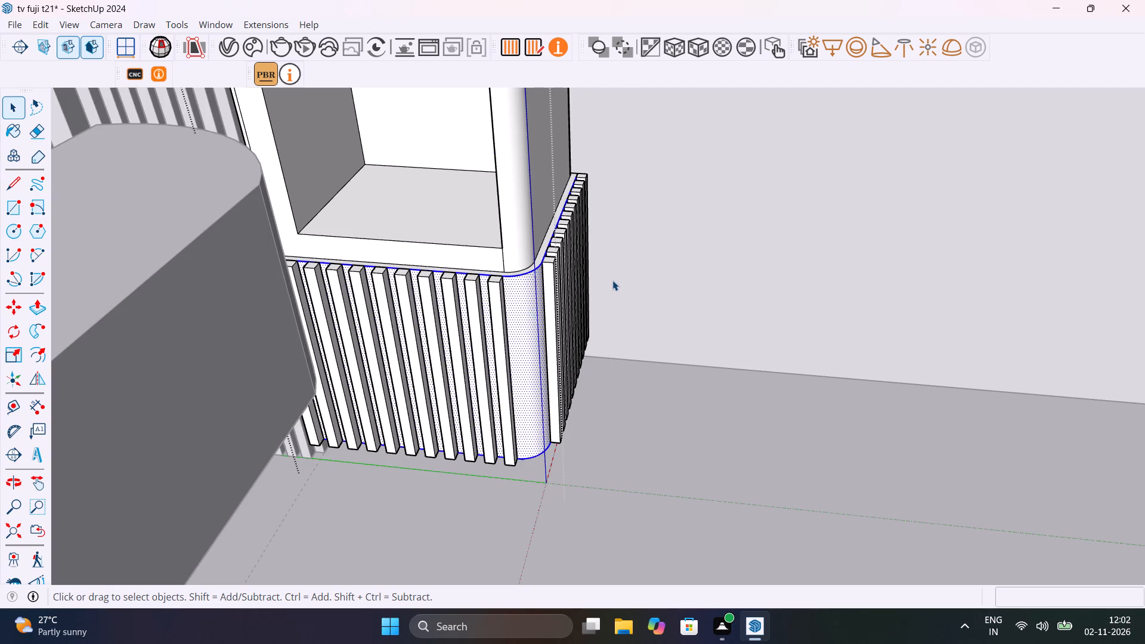
pyautogui.scroll(-16, 612, 280)
pyautogui.click(992, 185)
pyautogui.doubleClick(573, 164)
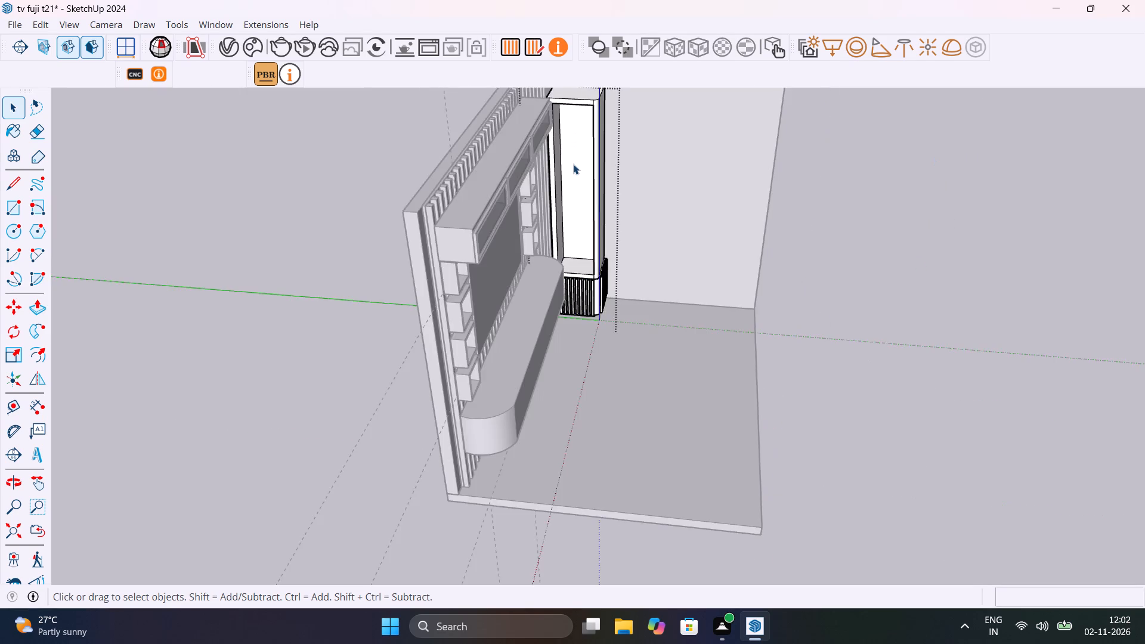
pyautogui.scroll(12, 573, 164)
pyautogui.keyDown('shift'); pyautogui.moveTo(588, 379); pyautogui.dragTo(574, 323, button='middle'); pyautogui.keyUp('shift')
pyautogui.scroll(11, 563, 358)
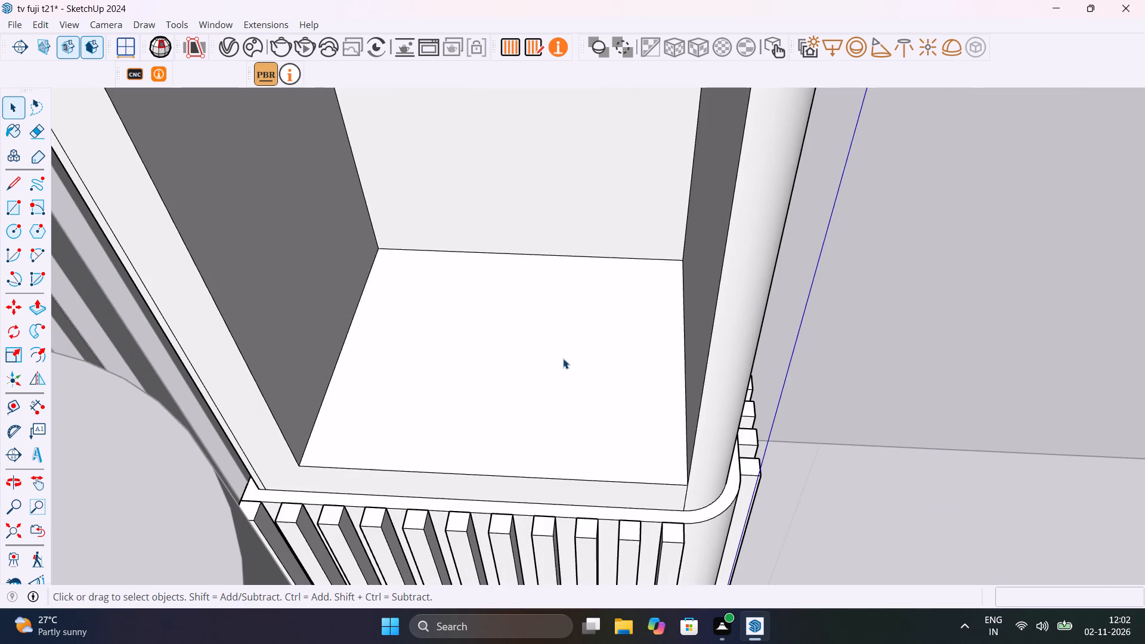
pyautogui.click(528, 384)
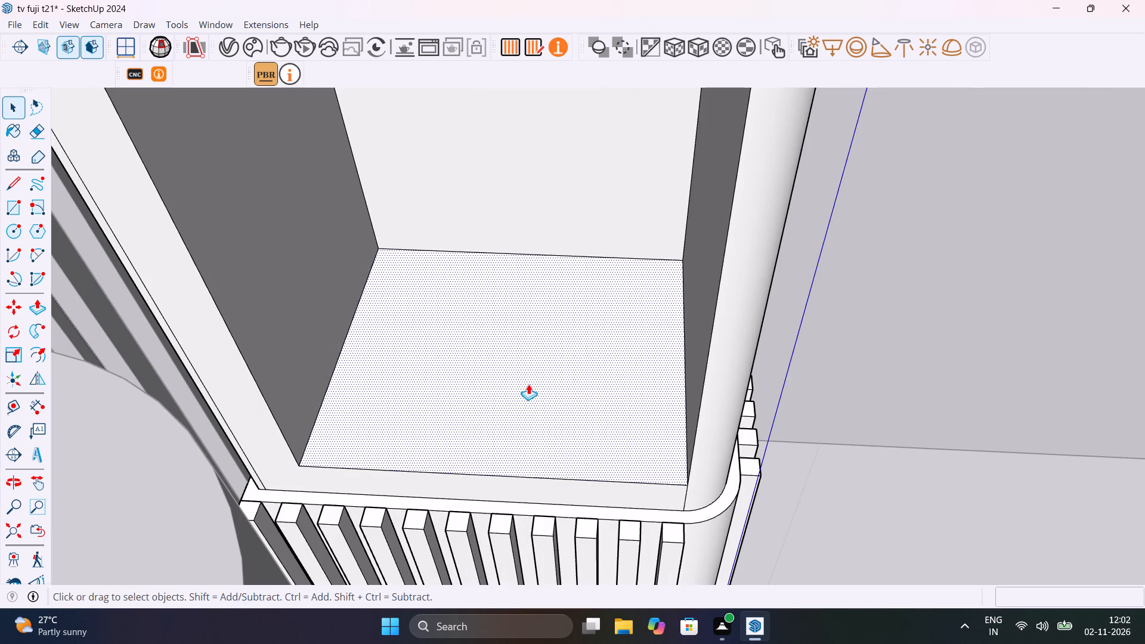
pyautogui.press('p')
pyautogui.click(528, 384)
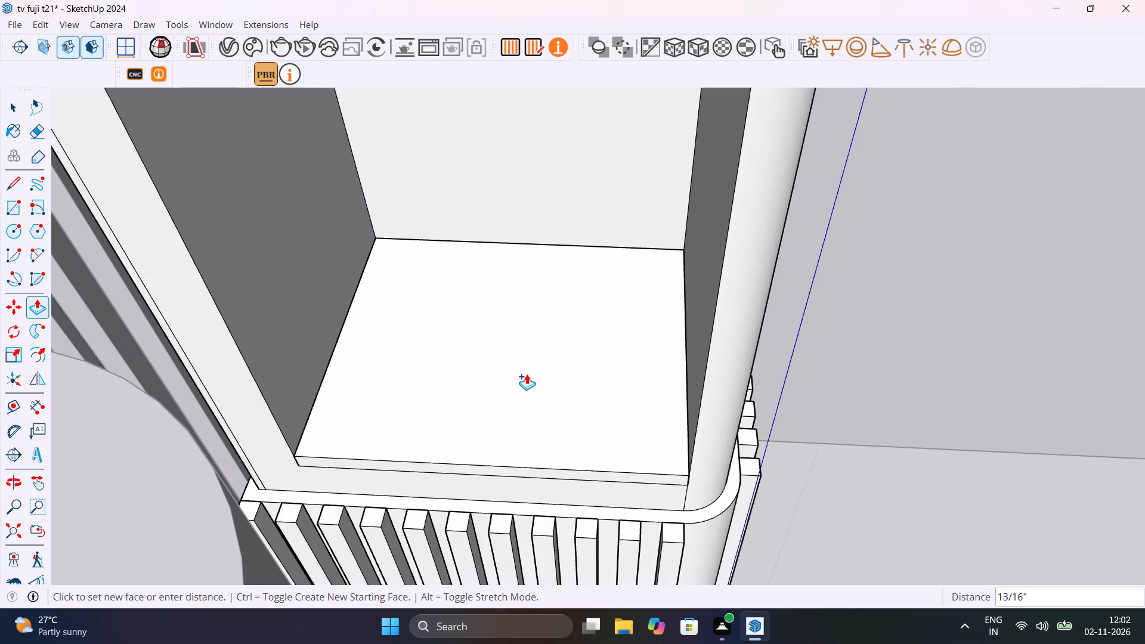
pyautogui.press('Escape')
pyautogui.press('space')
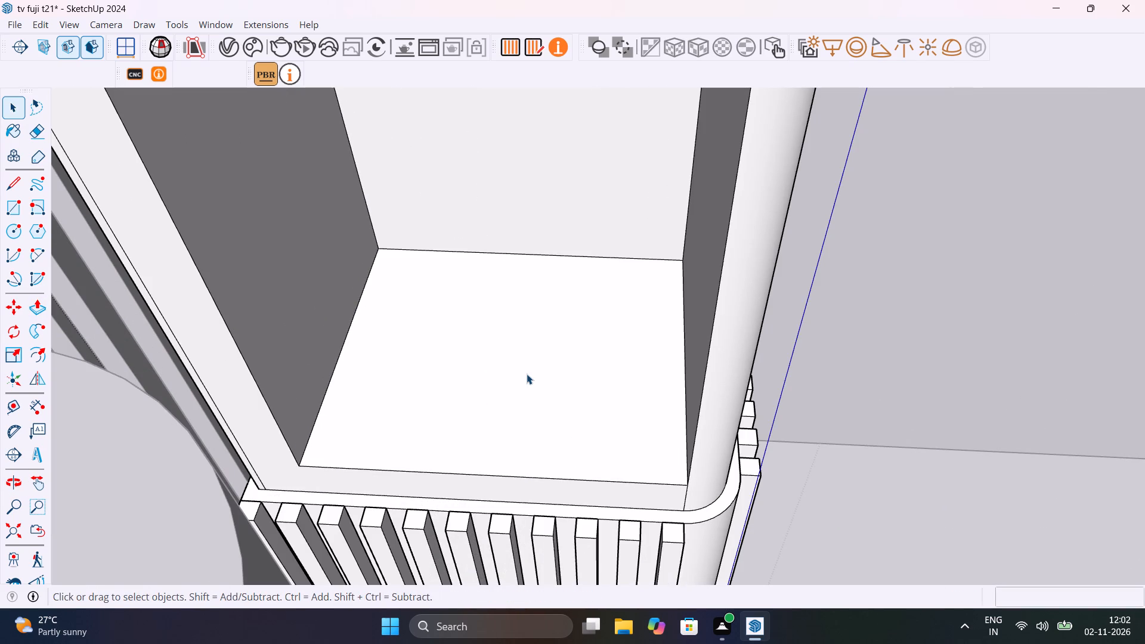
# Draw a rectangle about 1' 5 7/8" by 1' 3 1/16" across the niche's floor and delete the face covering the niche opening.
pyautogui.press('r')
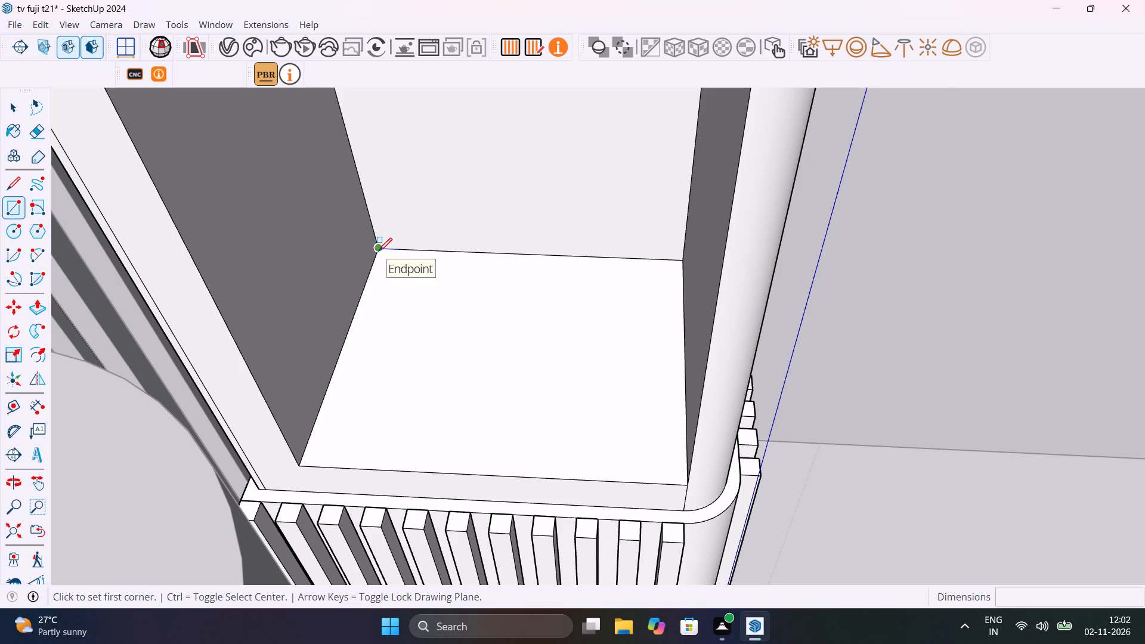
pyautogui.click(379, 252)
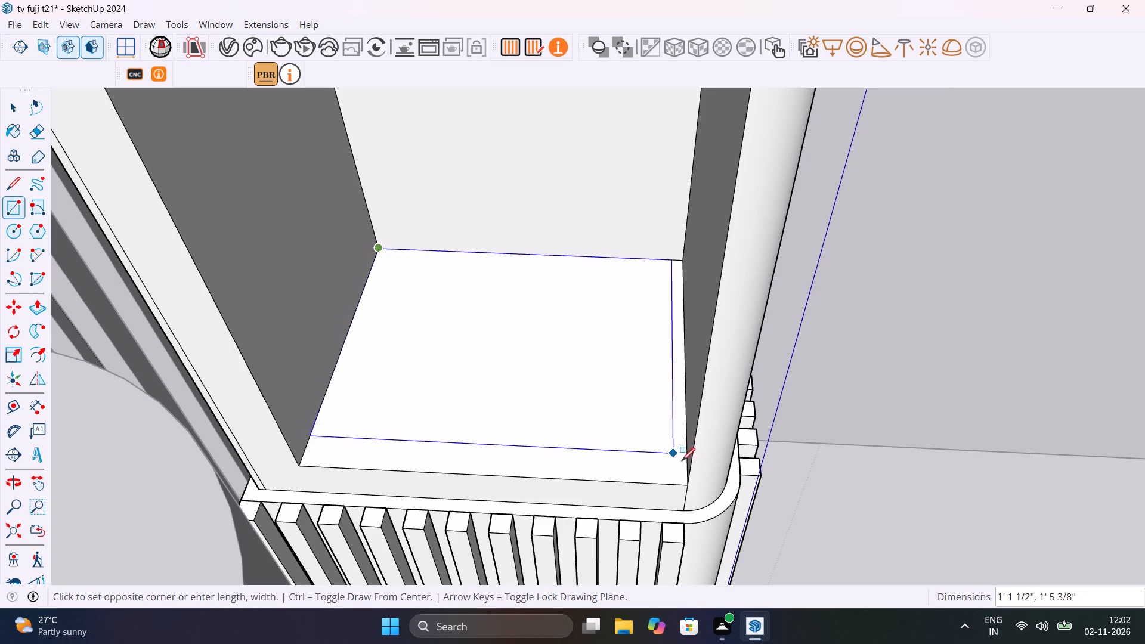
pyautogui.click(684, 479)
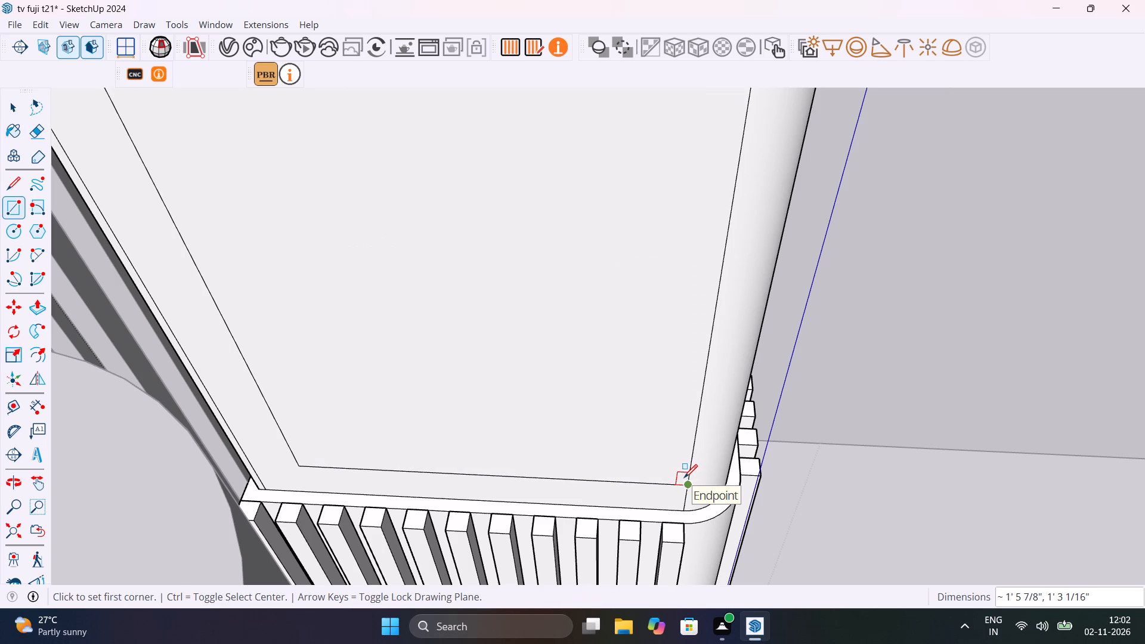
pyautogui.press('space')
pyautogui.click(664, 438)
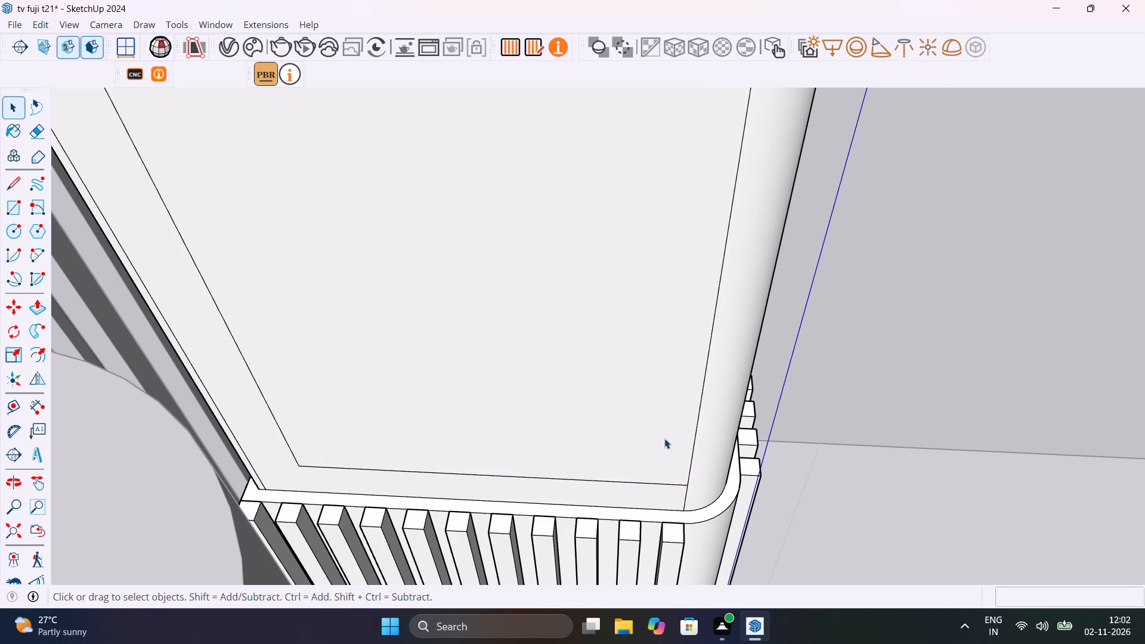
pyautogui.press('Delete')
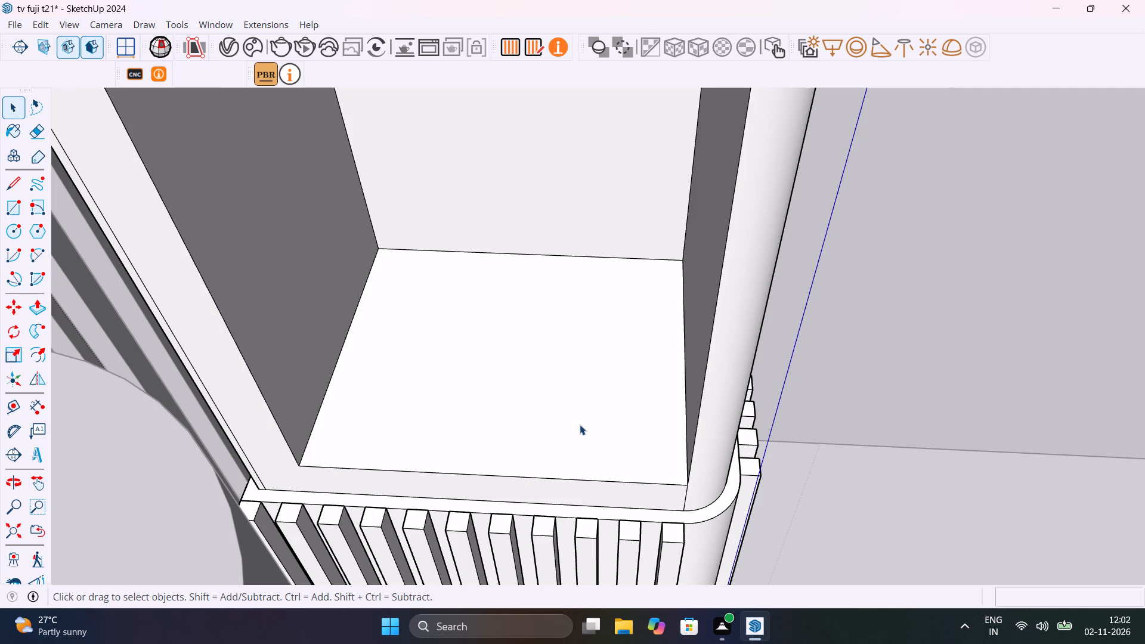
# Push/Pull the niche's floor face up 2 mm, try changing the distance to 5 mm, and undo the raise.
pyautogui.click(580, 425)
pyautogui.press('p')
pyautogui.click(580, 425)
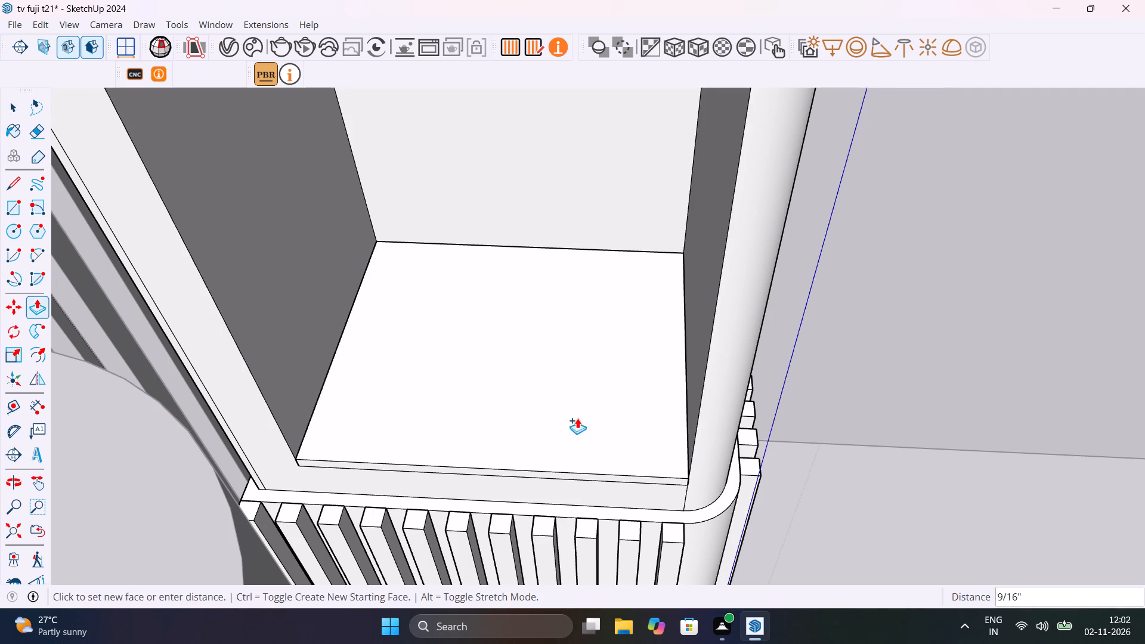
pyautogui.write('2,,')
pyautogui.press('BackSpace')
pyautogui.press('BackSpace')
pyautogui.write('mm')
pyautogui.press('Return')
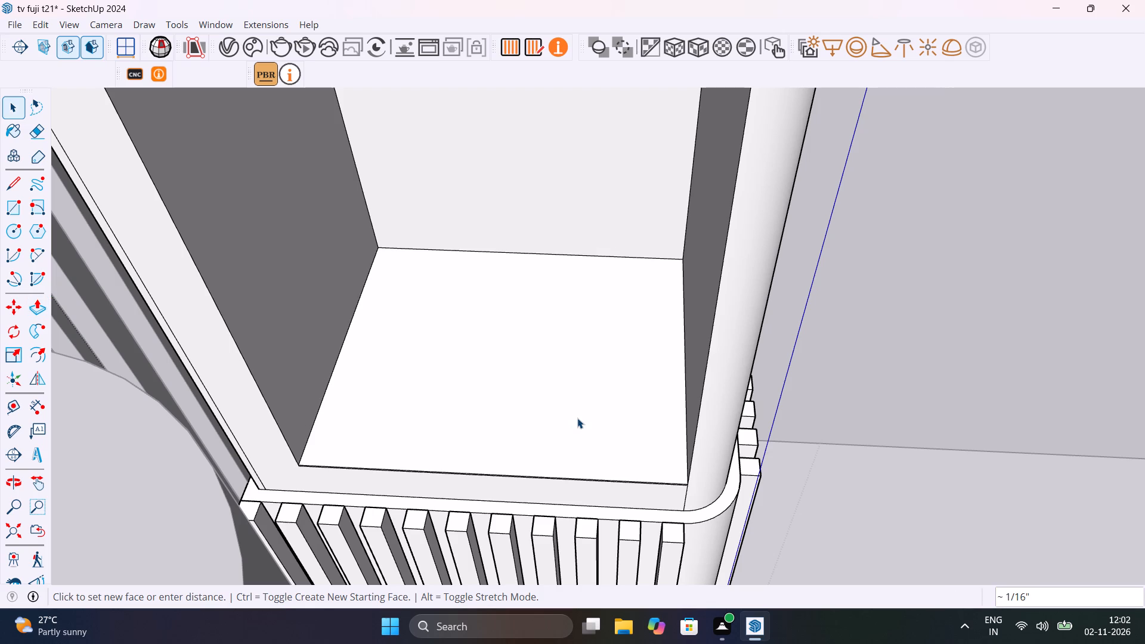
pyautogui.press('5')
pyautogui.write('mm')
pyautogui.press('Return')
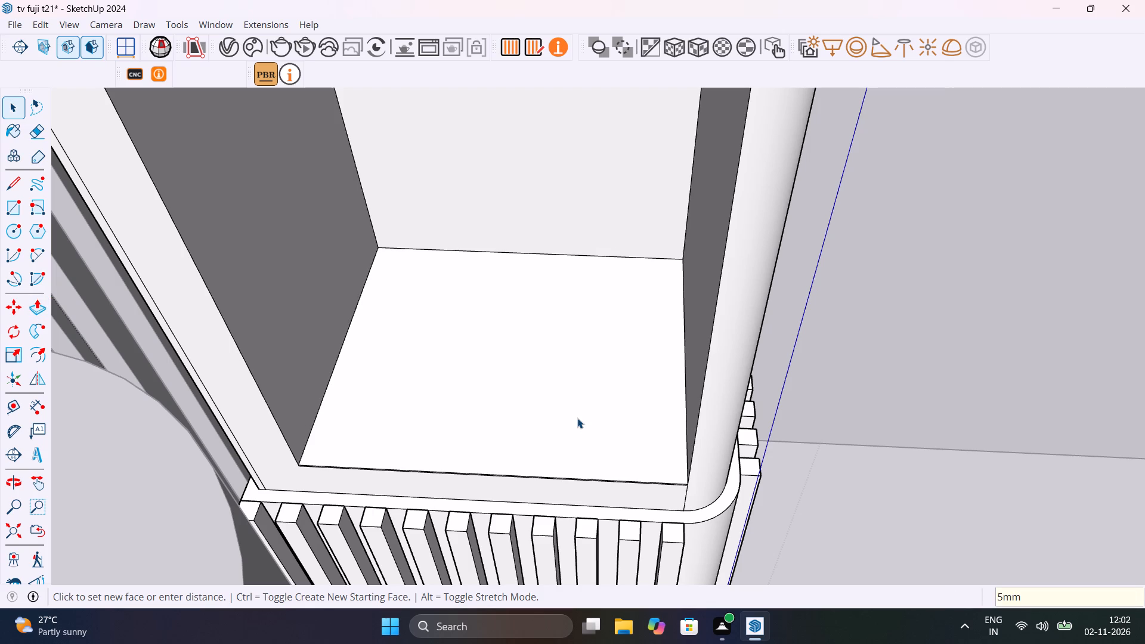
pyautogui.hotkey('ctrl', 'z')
# Push/Pull the column niche's floor face up 5 mm.
pyautogui.click(577, 418)
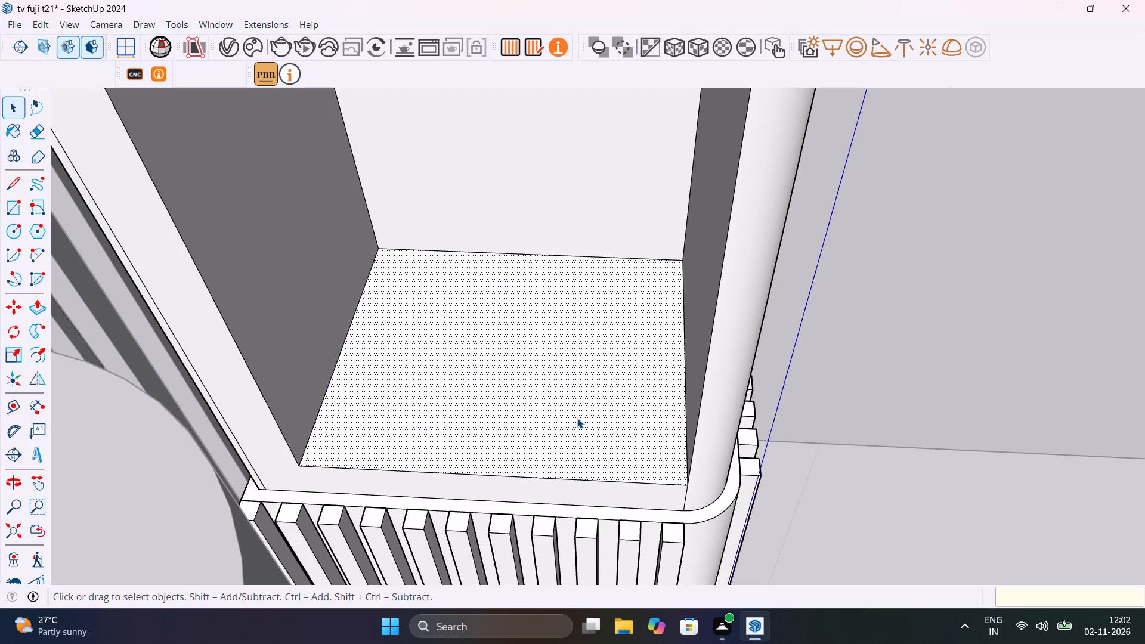
pyautogui.press('p')
pyautogui.click(577, 418)
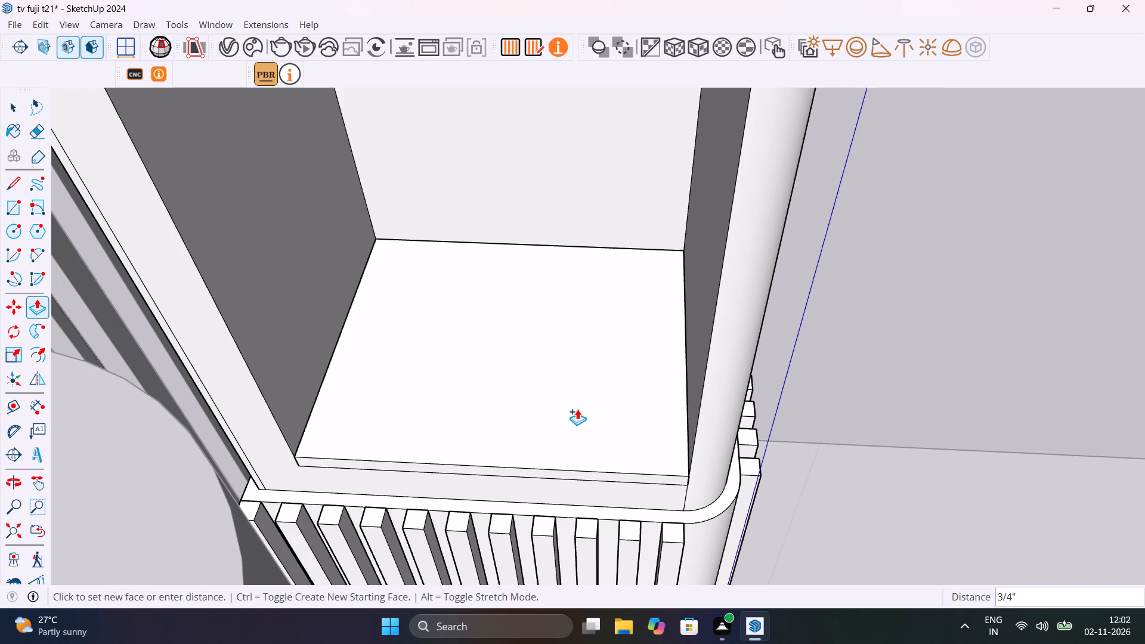
pyautogui.write('5m')
pyautogui.press('m')
pyautogui.press('Return')
pyautogui.press('space')
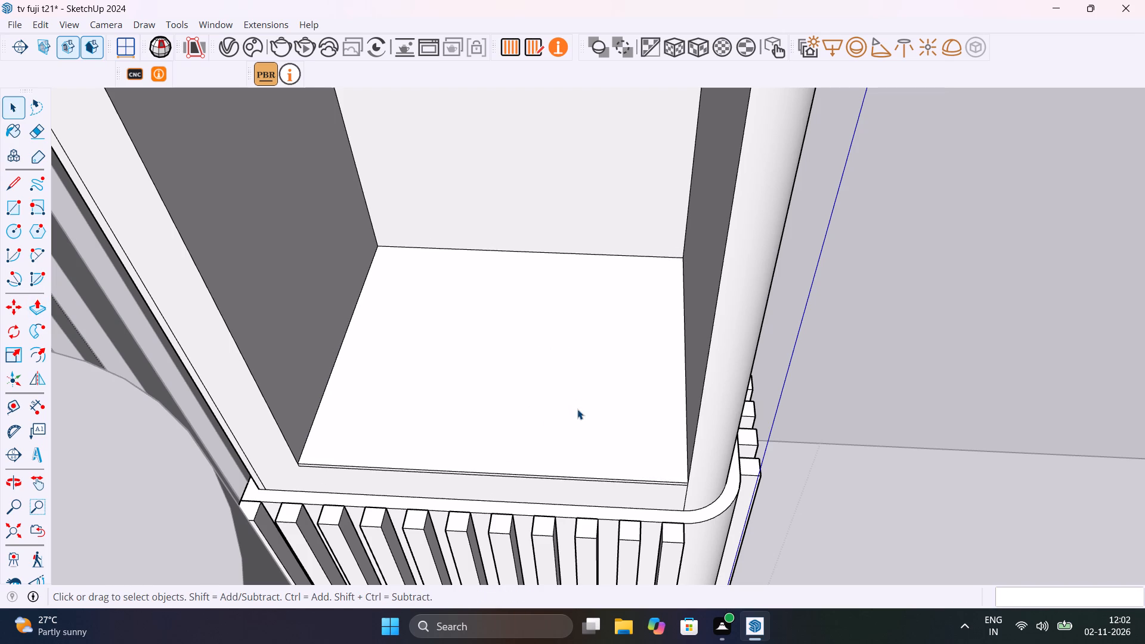
# Check what geometry is connected to the raised niche floor and its thin front face, and close the column's editing.
pyautogui.scroll(6, 481, 434)
pyautogui.tripleClick(474, 436)
pyautogui.doubleClick(474, 436)
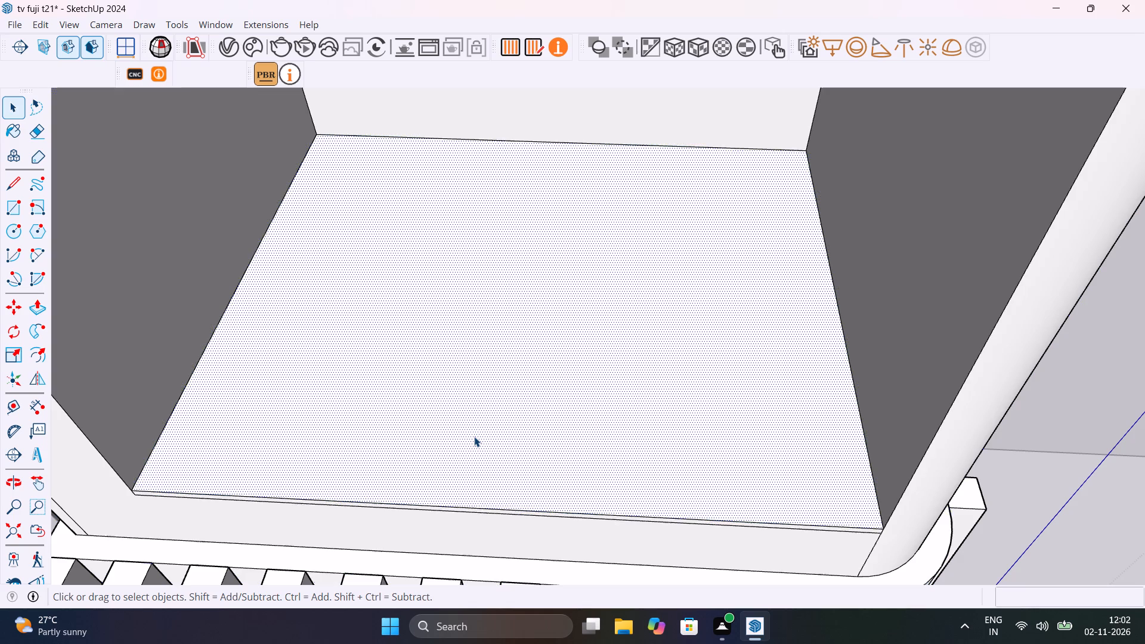
pyautogui.tripleClick(474, 436)
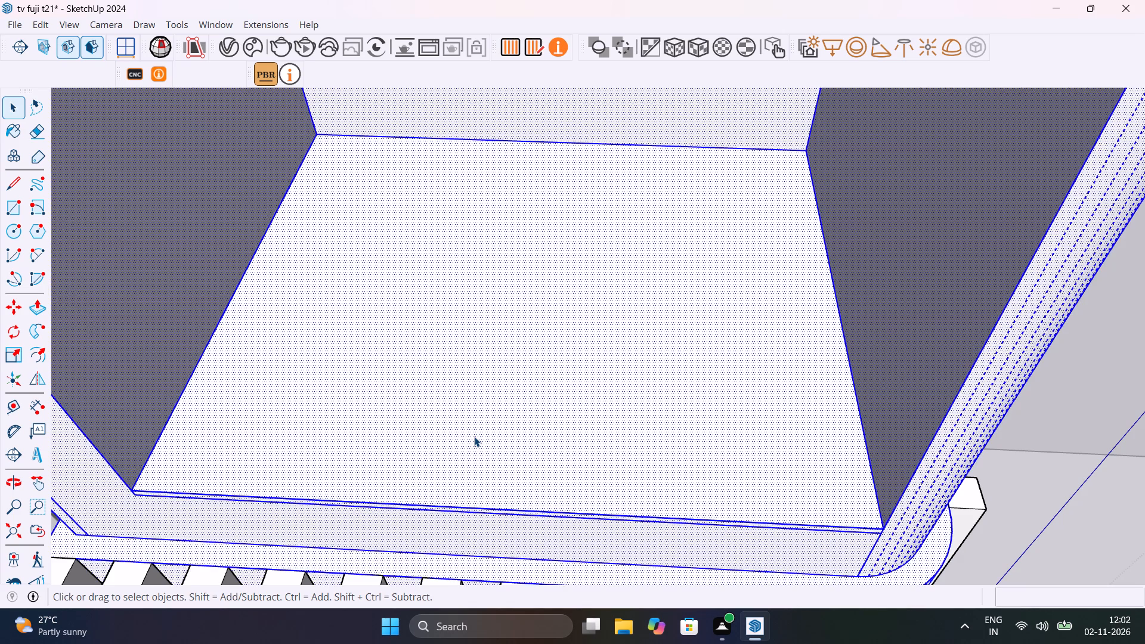
pyautogui.click(474, 436)
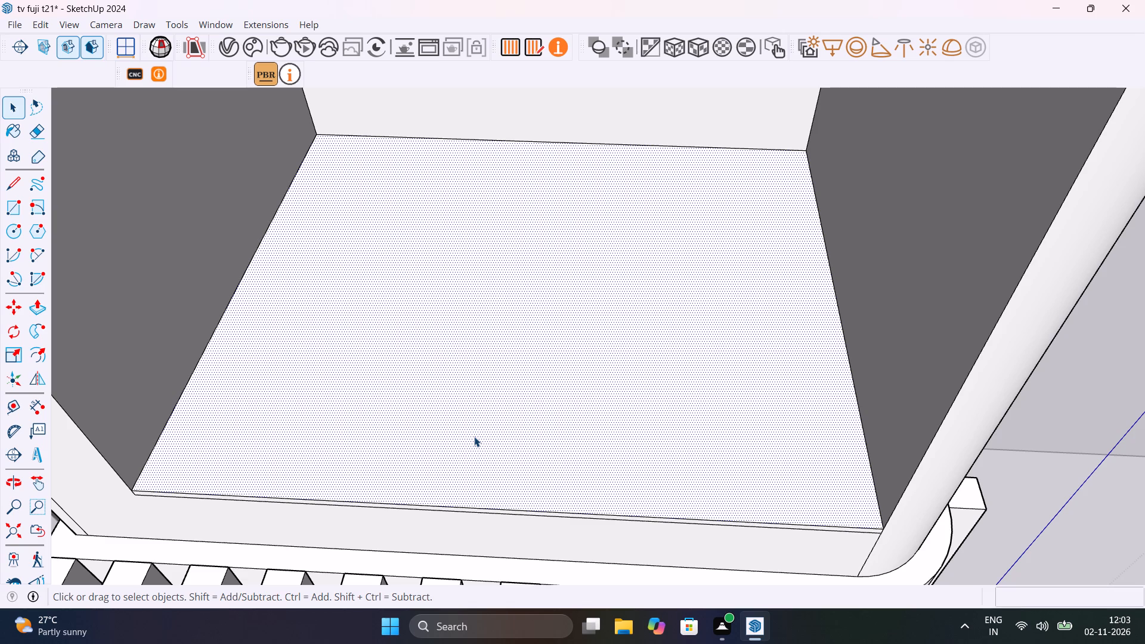
pyautogui.moveTo(472, 444); pyautogui.dragTo(592, 241, button='middle')
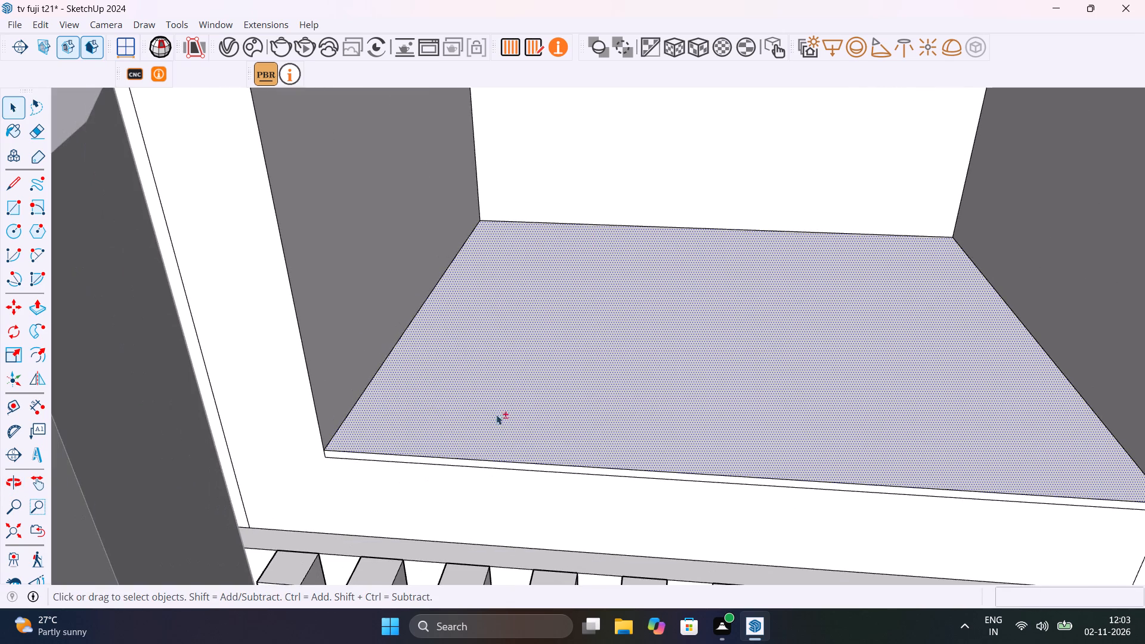
pyautogui.keyDown('shift'); pyautogui.scroll(6, 431, 454); pyautogui.keyUp('shift')
pyautogui.keyDown('shift'); pyautogui.click(433, 463); pyautogui.keyUp('shift')
pyautogui.keyDown('shift'); pyautogui.click(433, 463); pyautogui.keyUp('shift')
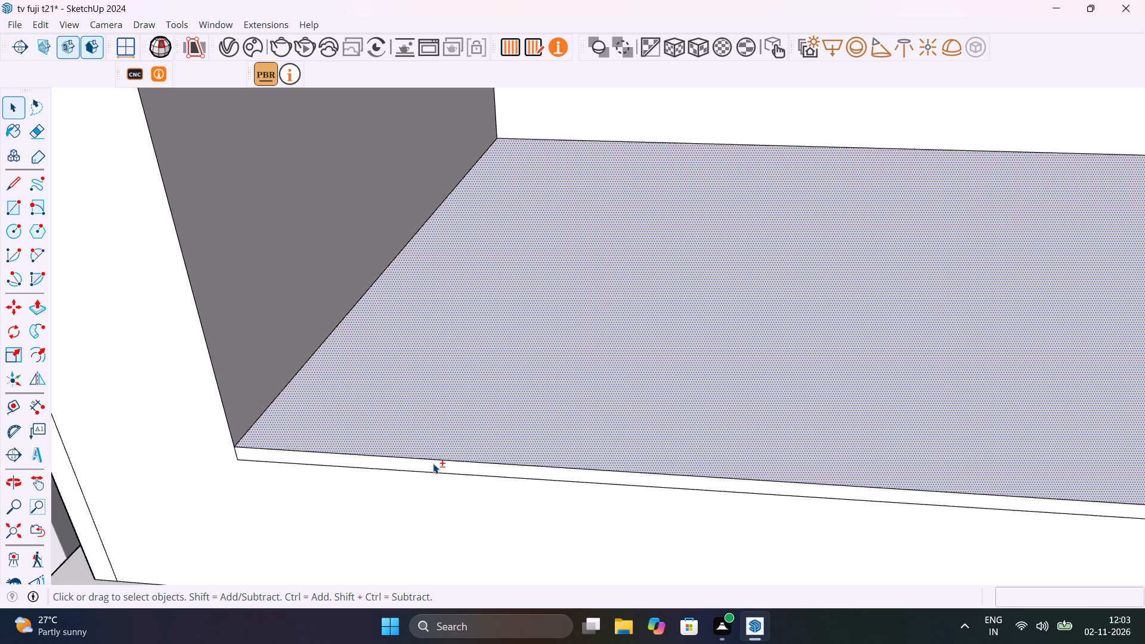
pyautogui.keyDown('shift'); pyautogui.tripleClick(433, 463); pyautogui.keyUp('shift')
pyautogui.keyDown('shift'); pyautogui.click(433, 463); pyautogui.keyUp('shift')
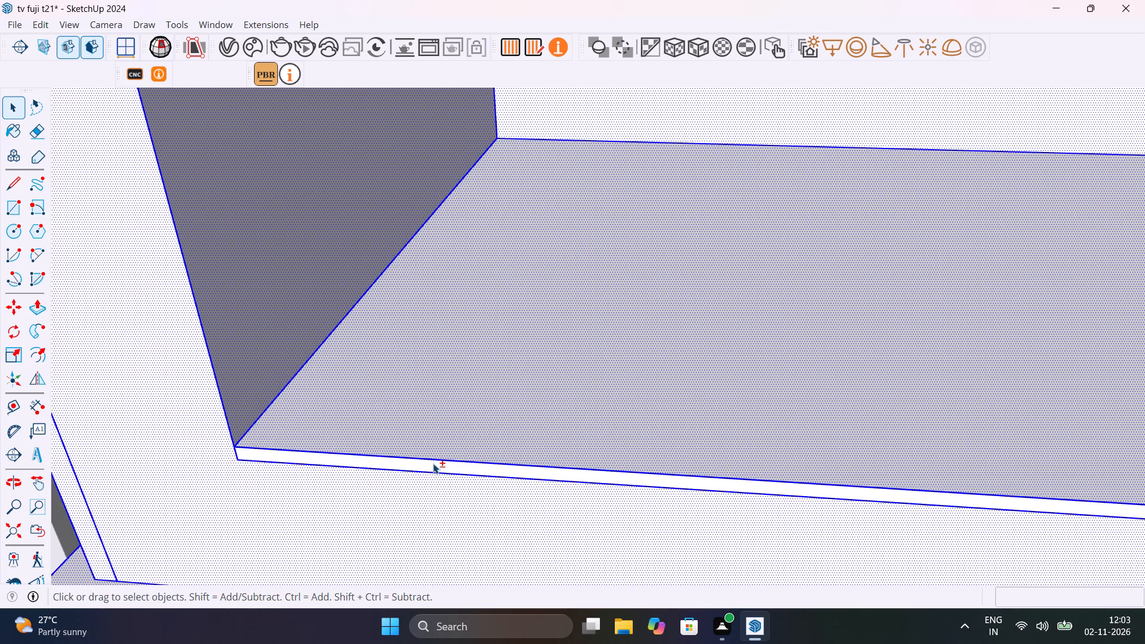
pyautogui.keyDown('shift'); pyautogui.doubleClick(433, 463); pyautogui.keyUp('shift')
pyautogui.scroll(-14, 513, 329)
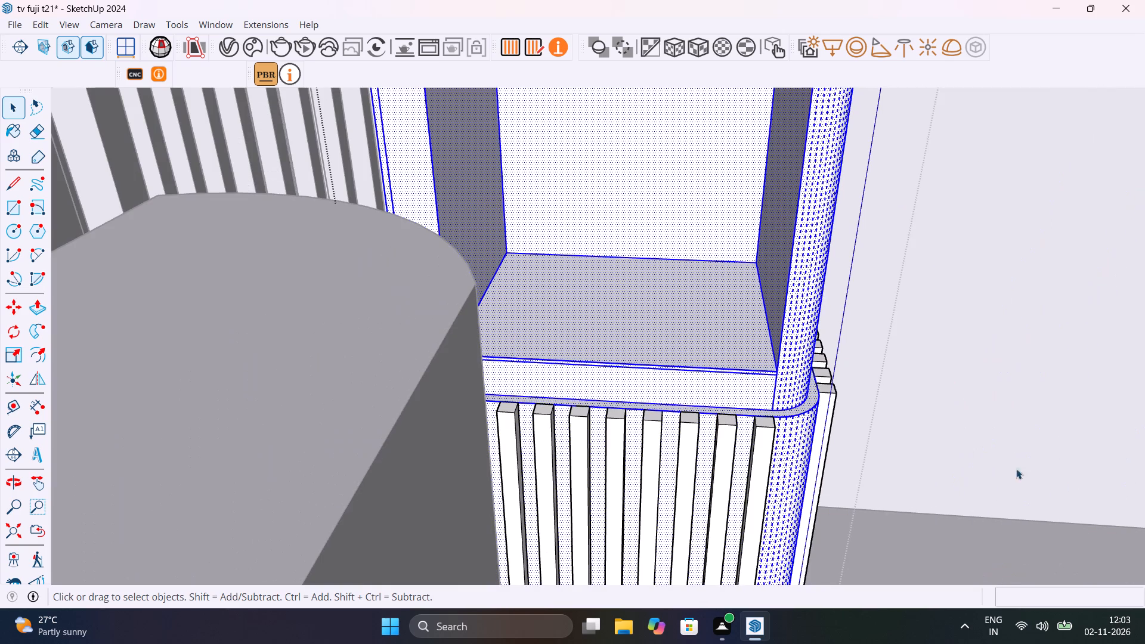
pyautogui.scroll(-14, 882, 419)
pyautogui.keyDown('shift'); pyautogui.moveTo(881, 419); pyautogui.dragTo(54, 383, button='middle'); pyautogui.keyUp('shift')
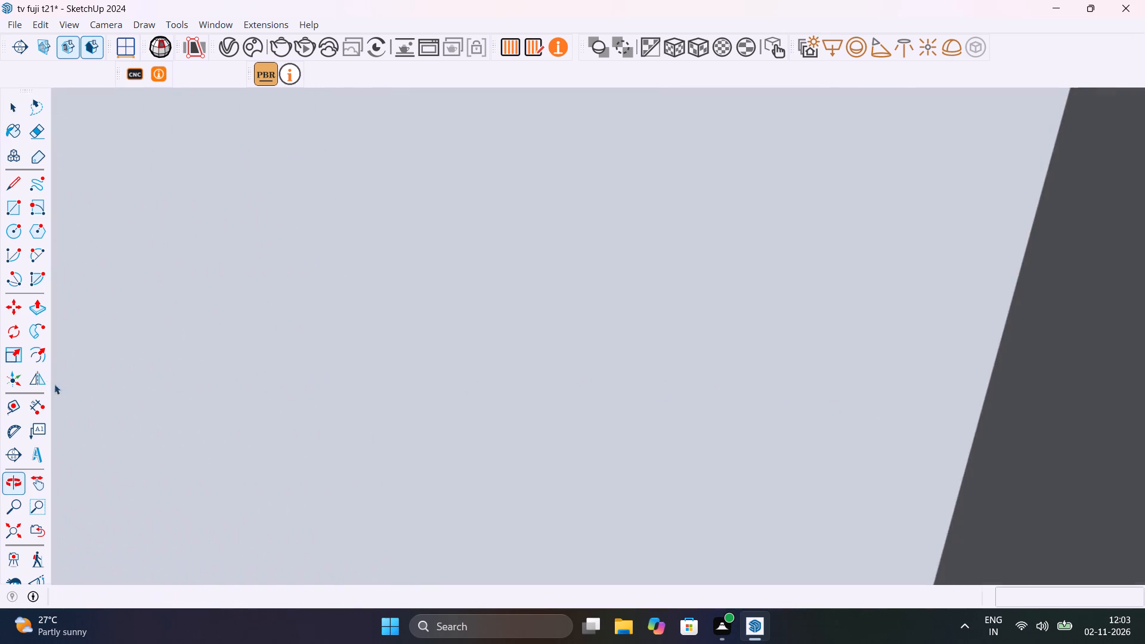
pyautogui.scroll(-11, 663, 391)
pyautogui.click(10, 529)
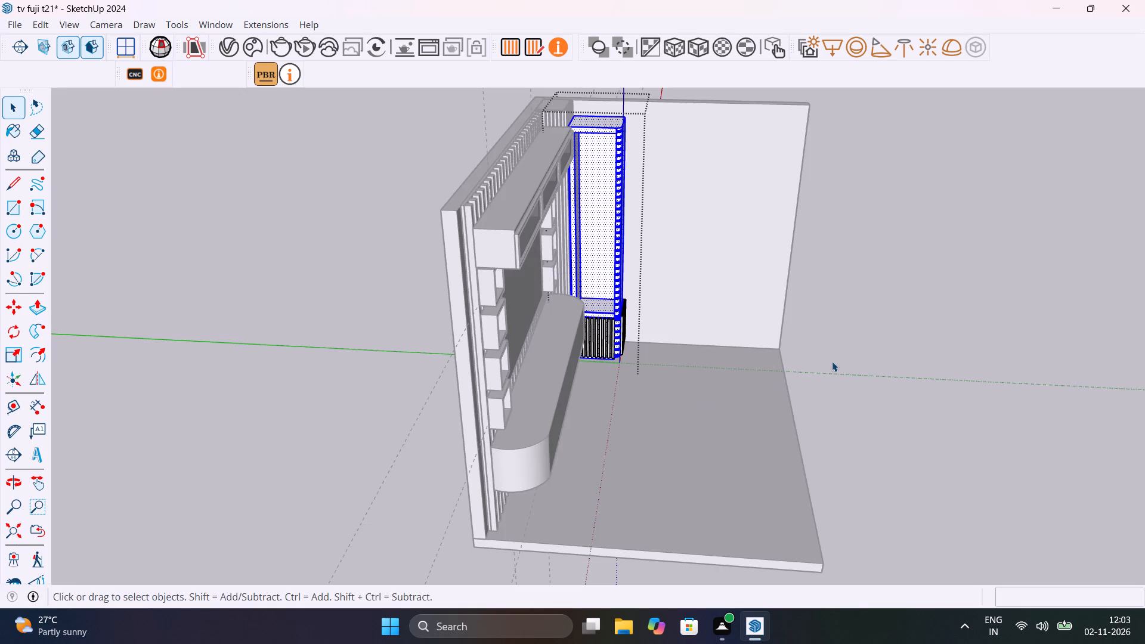
pyautogui.click(980, 312)
# Reopen the column and copy the niche's floor face with its edges straight up about 7 9/16" as a shelf.
pyautogui.scroll(11, 643, 320)
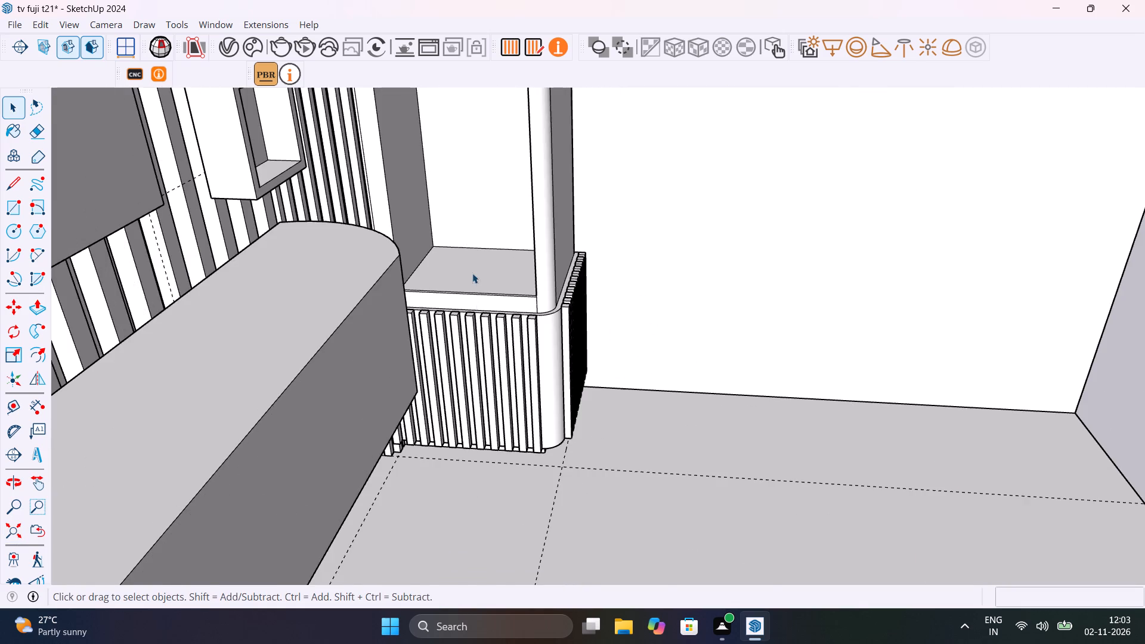
pyautogui.scroll(11, 473, 270)
pyautogui.click(506, 318)
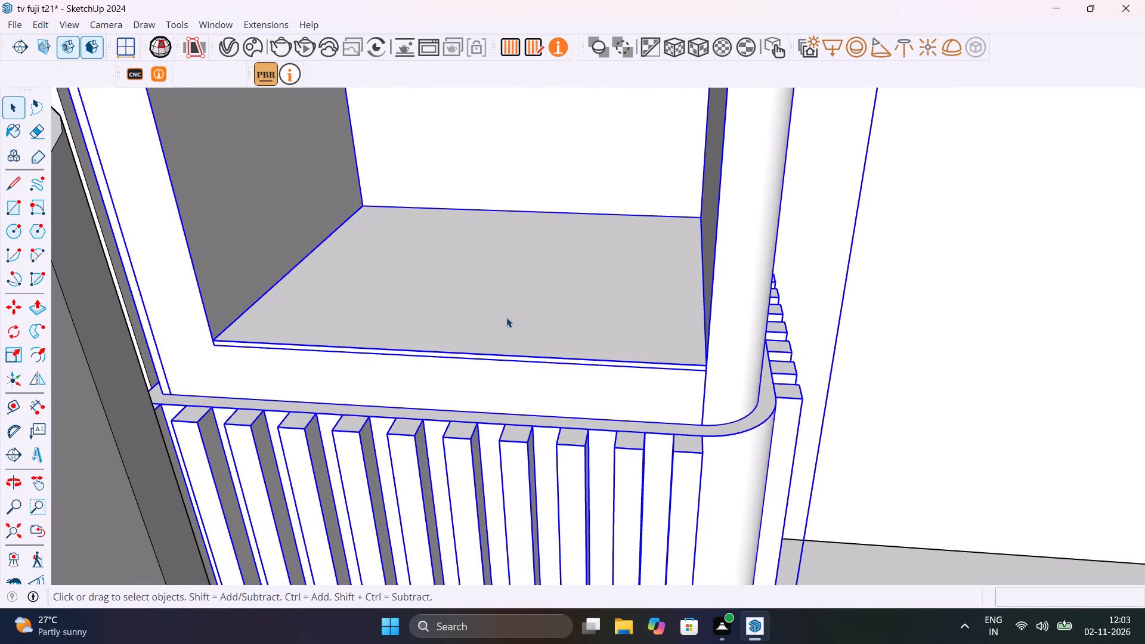
pyautogui.doubleClick(506, 317)
pyautogui.click(506, 317)
pyautogui.doubleClick(506, 317)
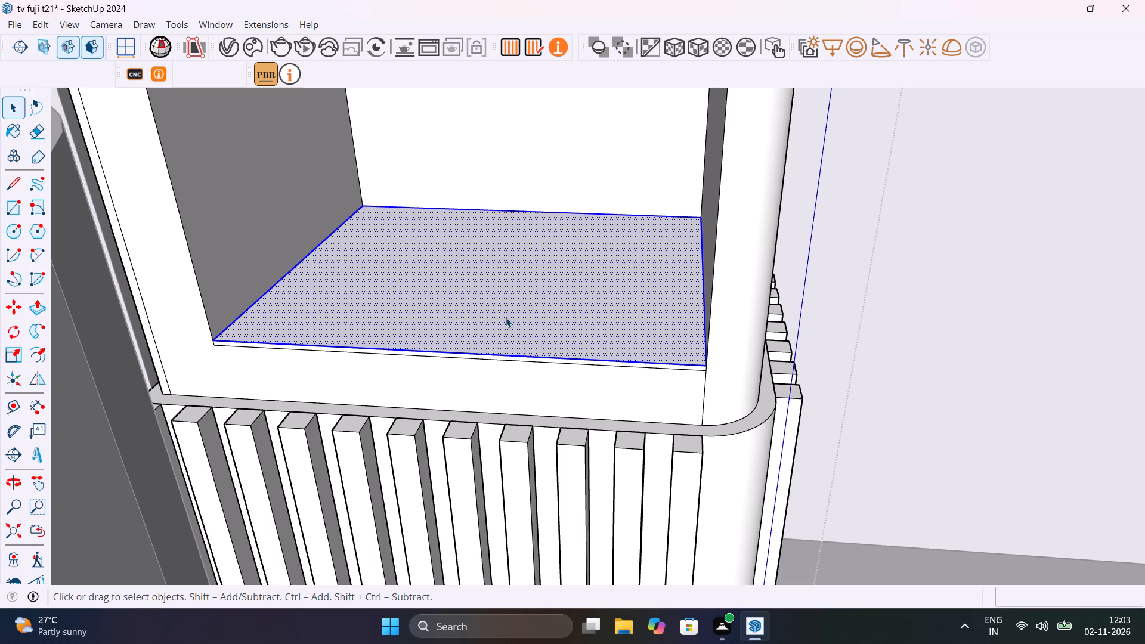
pyautogui.press('m')
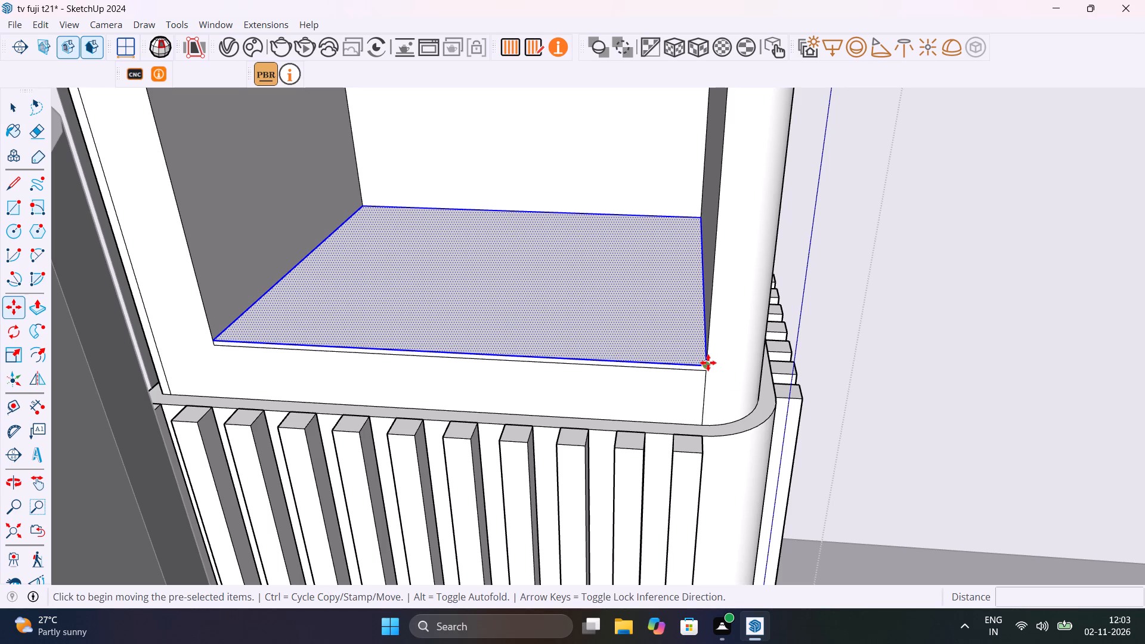
pyautogui.click(708, 363)
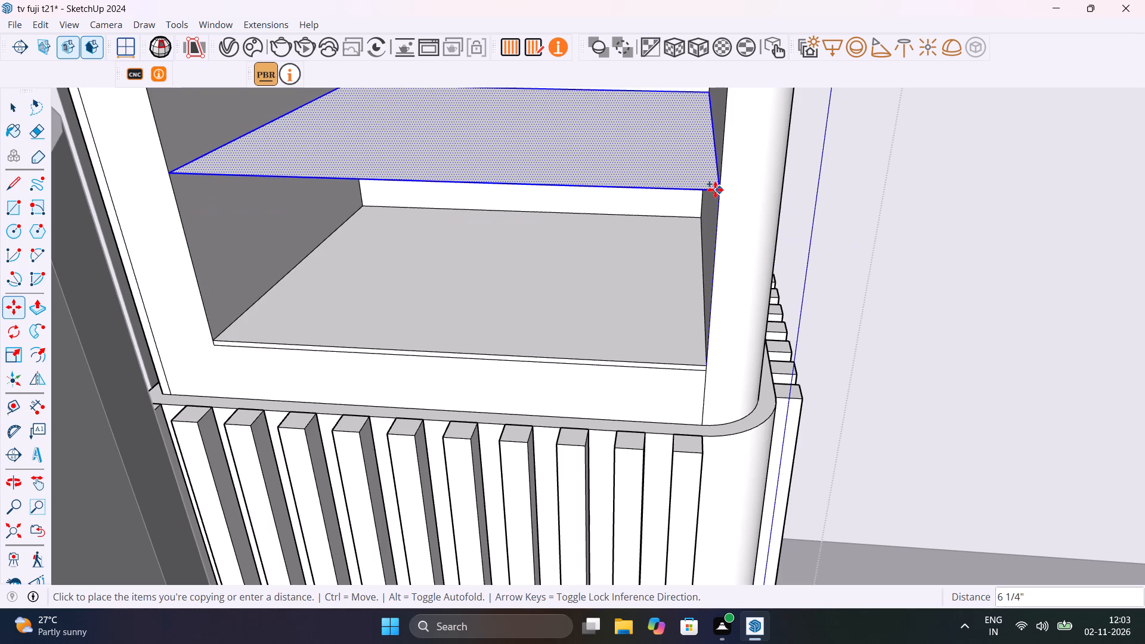
pyautogui.moveTo(717, 187); pyautogui.dragTo(701, 150, button='middle')
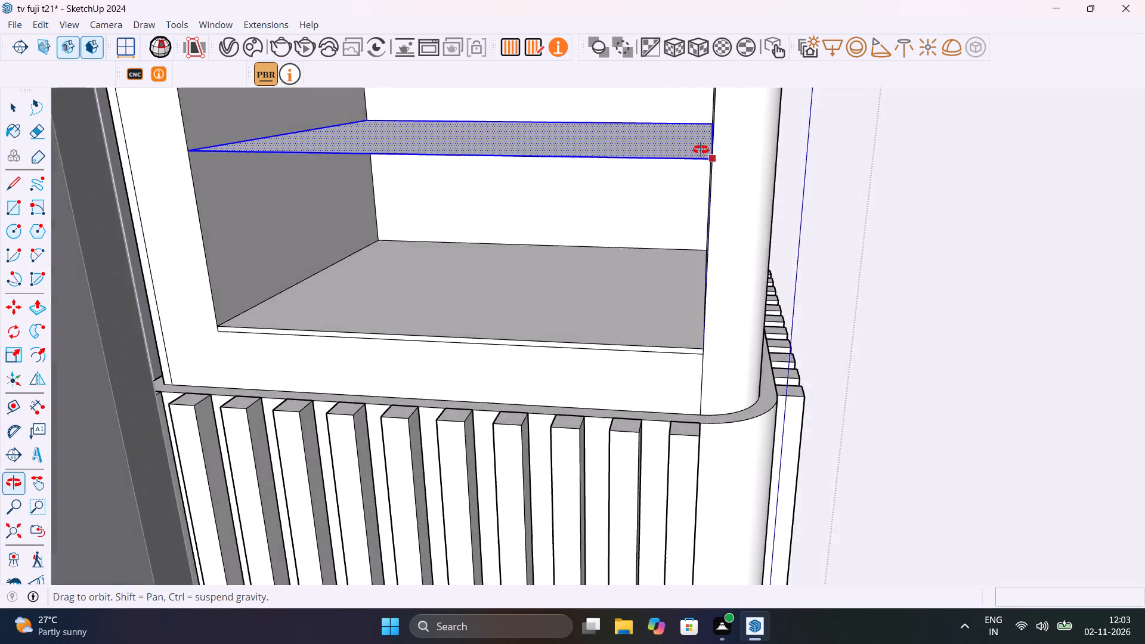
pyautogui.moveTo(701, 150); pyautogui.dragTo(710, 332, button='middle')
pyautogui.scroll(1, 700, 151)
pyautogui.click(741, 338)
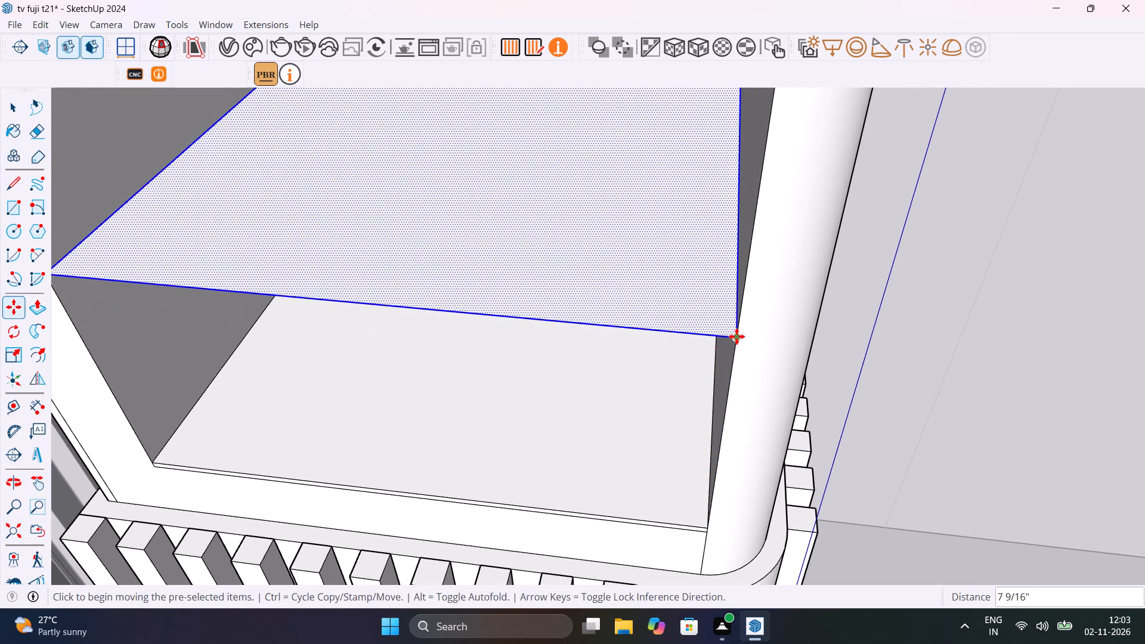
# Push/Pull the copied shelf face to a thickness of 5 mm.
pyautogui.press('space')
pyautogui.click(623, 274)
pyautogui.click(623, 273)
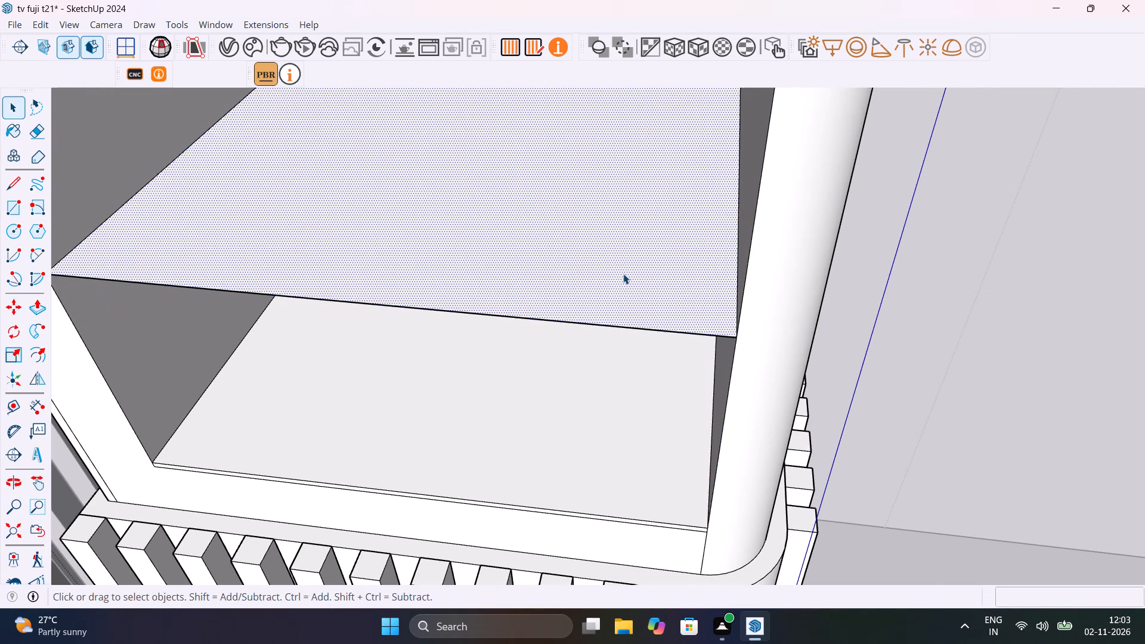
pyautogui.click(623, 274)
pyautogui.press('p')
pyautogui.click(623, 274)
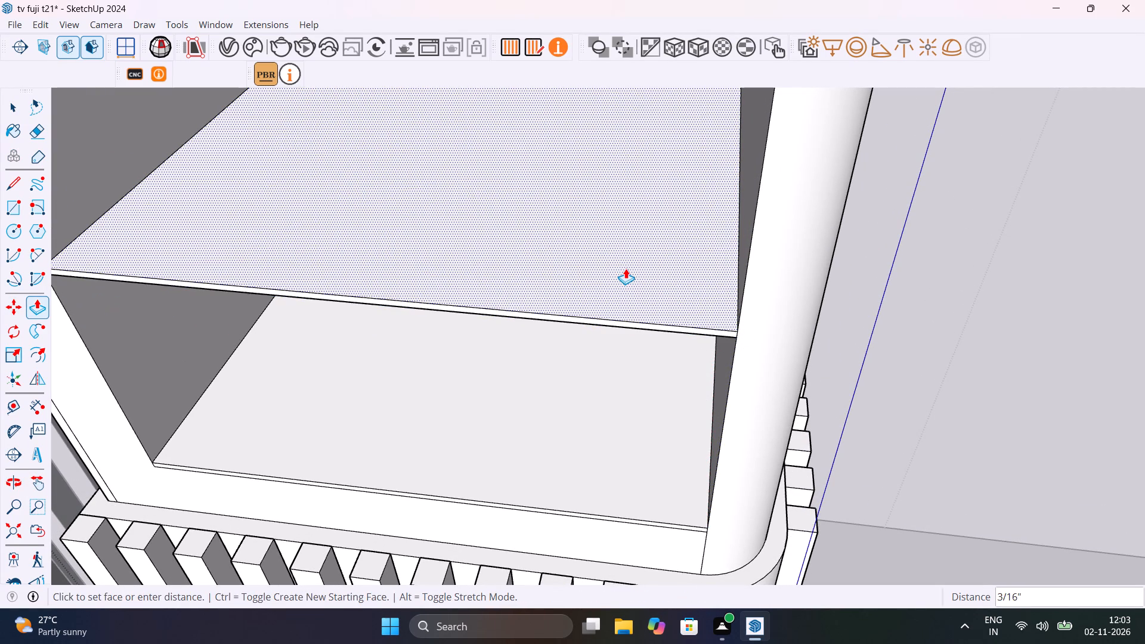
pyautogui.write('5mm')
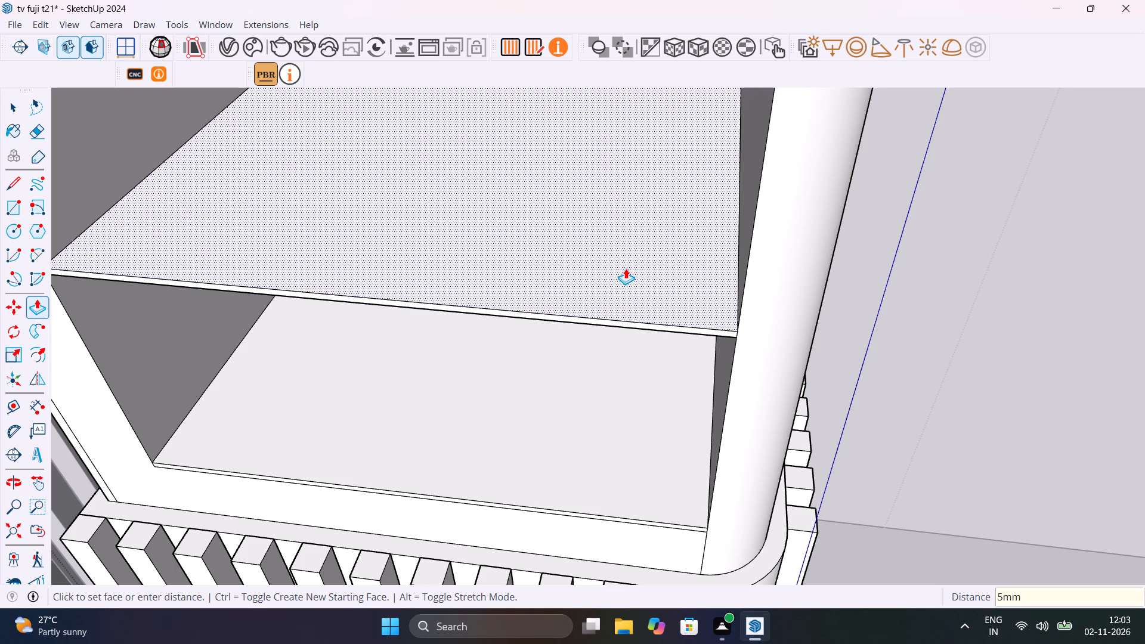
pyautogui.press('Return')
pyautogui.press('space')
# Check what geometry is connected to the new niche shelf and close the column's editing.
pyautogui.tripleClick(626, 268)
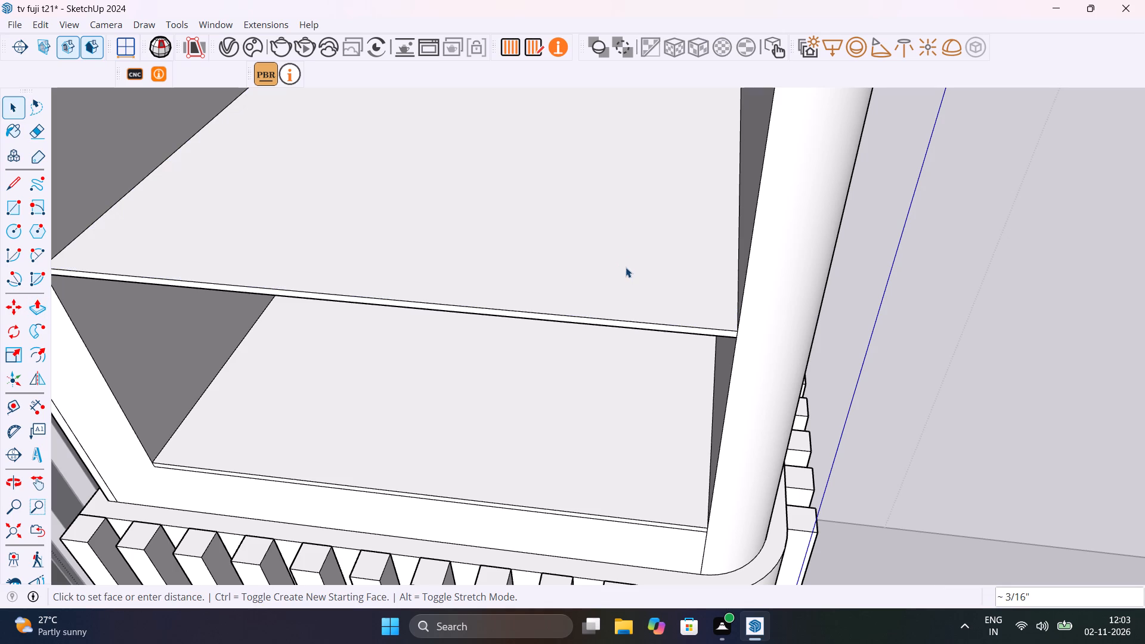
pyautogui.scroll(-7, 643, 286)
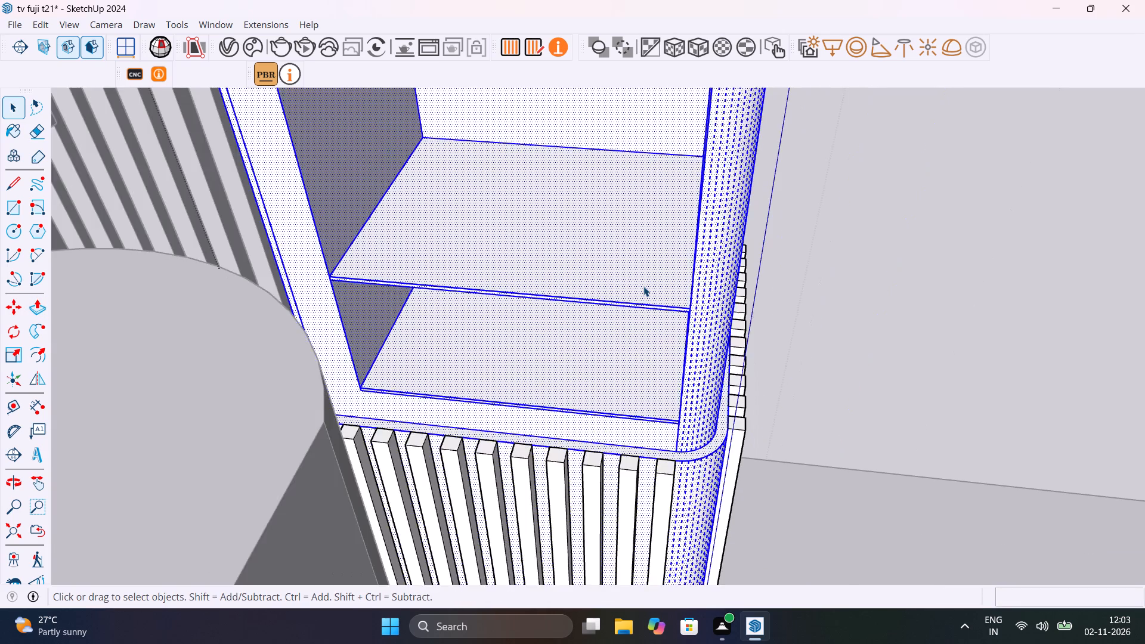
pyautogui.scroll(-10, 643, 286)
pyautogui.scroll(-12, 643, 286)
pyautogui.click(1076, 298)
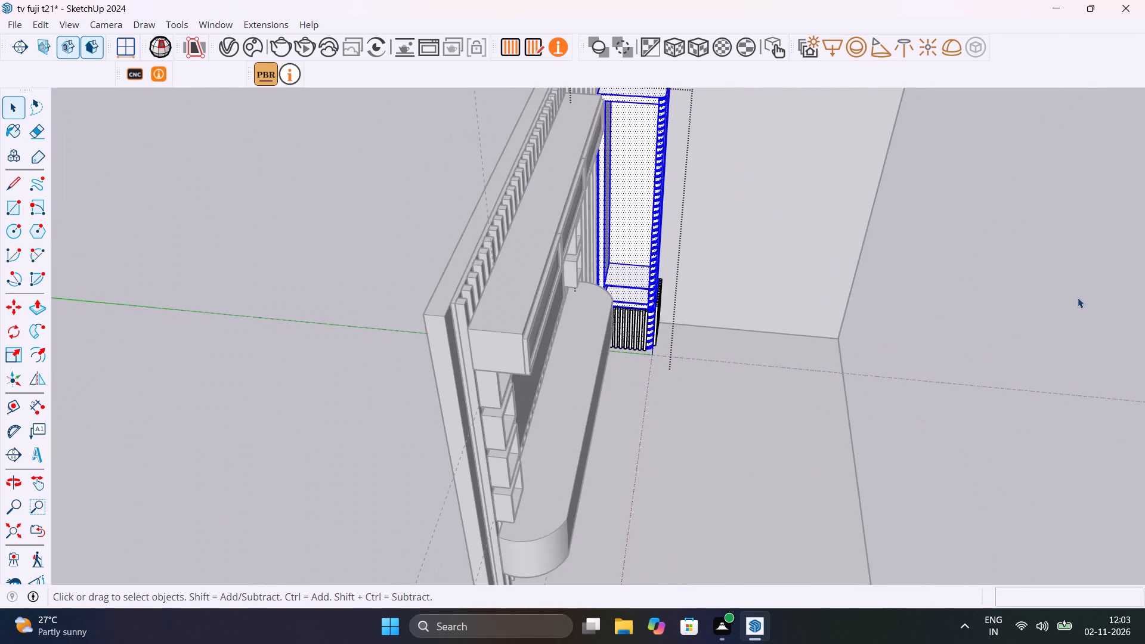
# Reopen the column and copy the shelf's top face about 13' 10 3/4" away, into the empty space outside the room.
pyautogui.scroll(12, 647, 280)
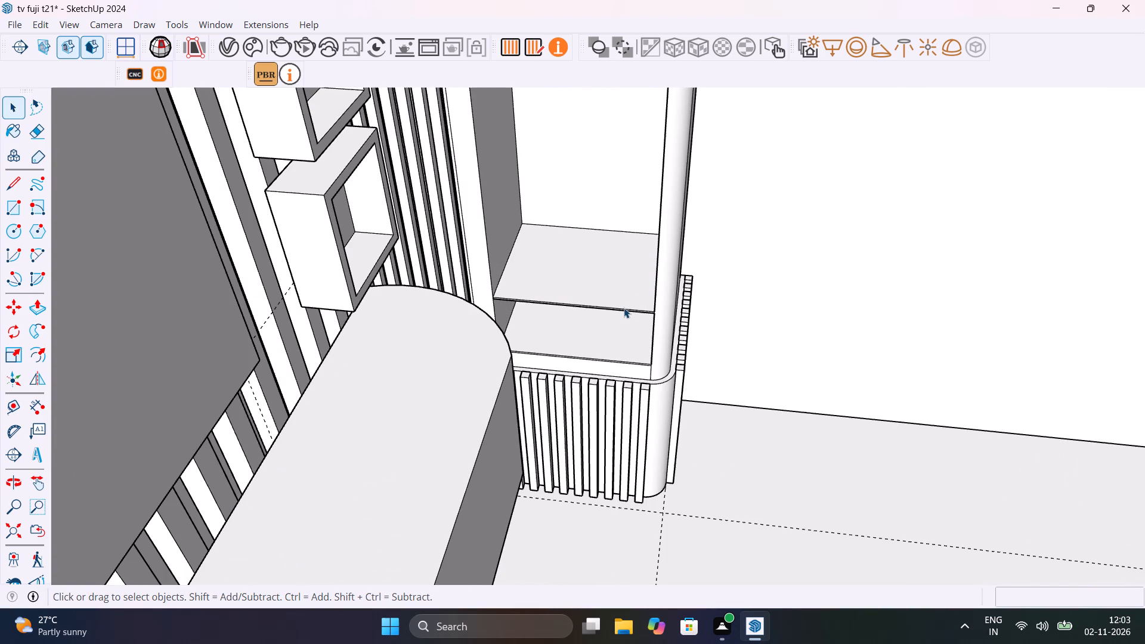
pyautogui.click(624, 308)
pyautogui.scroll(9, 624, 308)
pyautogui.doubleClick(627, 289)
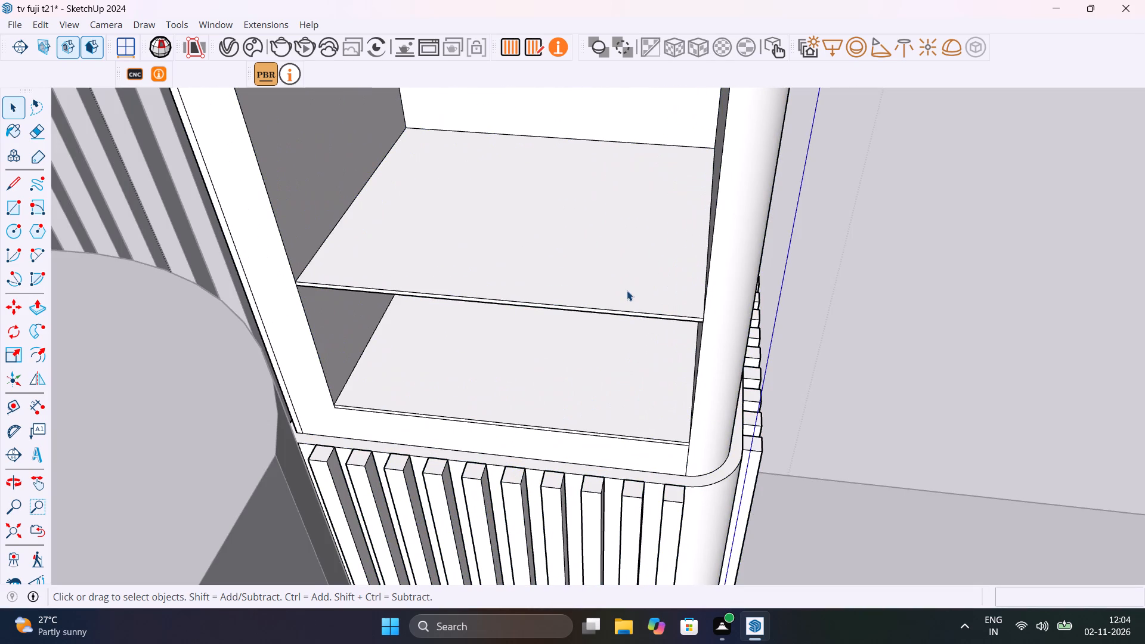
pyautogui.click(627, 290)
pyautogui.click(661, 290)
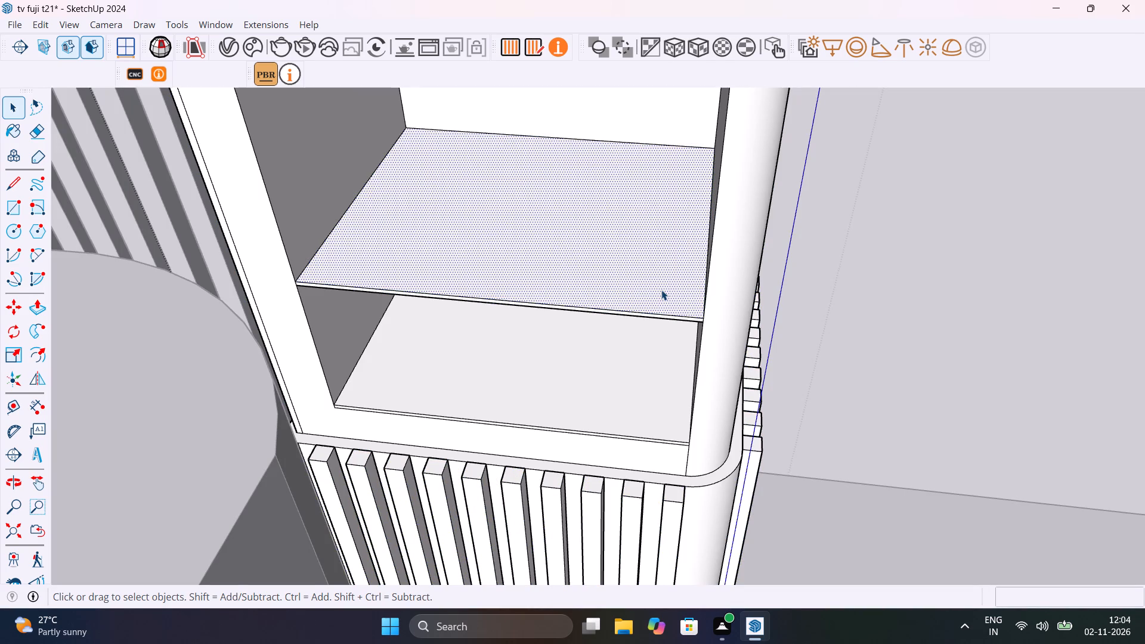
pyautogui.press('m')
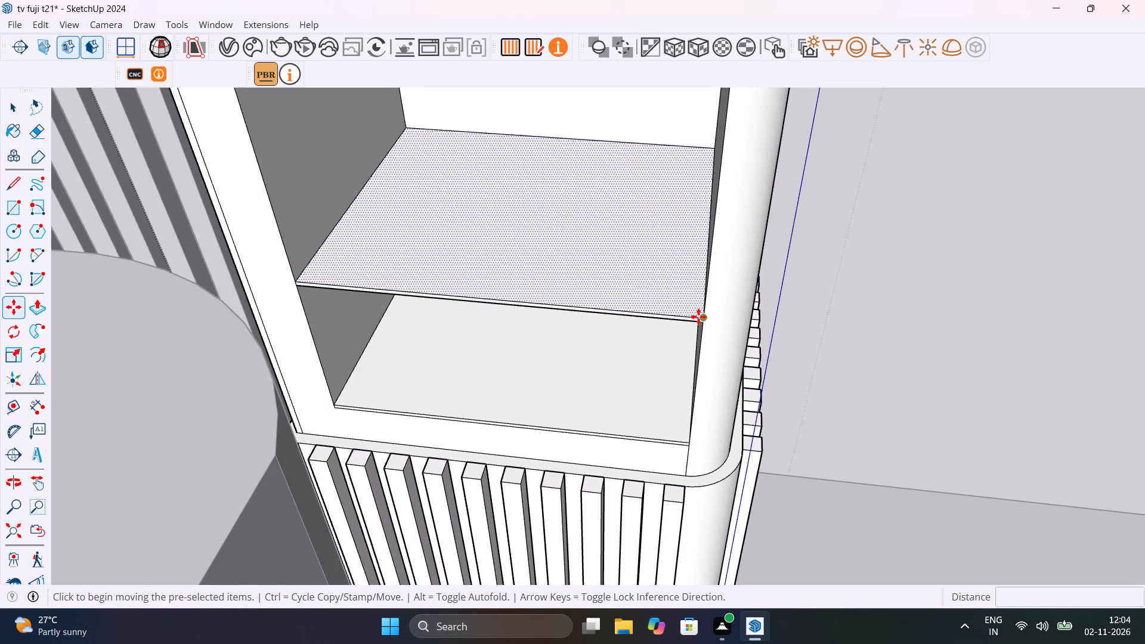
pyautogui.click(698, 317)
pyautogui.scroll(-19, 800, 329)
pyautogui.keyDown('shift'); pyautogui.moveTo(815, 346); pyautogui.dragTo(706, 336, button='middle'); pyautogui.keyUp('shift')
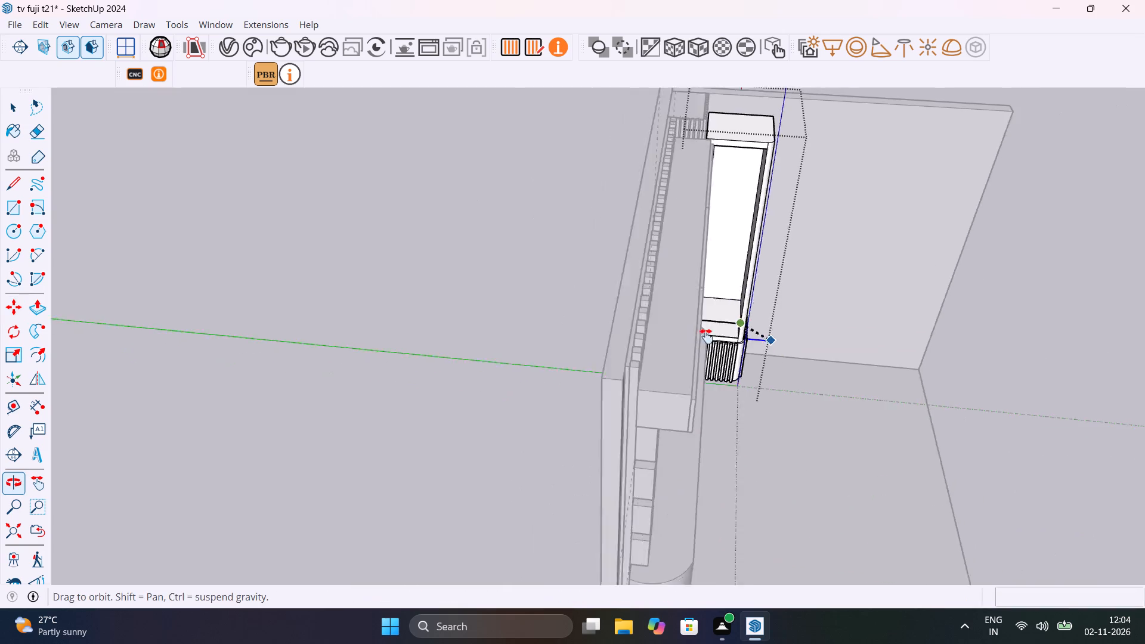
pyautogui.keyDown('shift'); pyautogui.moveTo(706, 336); pyautogui.dragTo(442, 307, button='middle'); pyautogui.keyUp('shift')
pyautogui.click(804, 351)
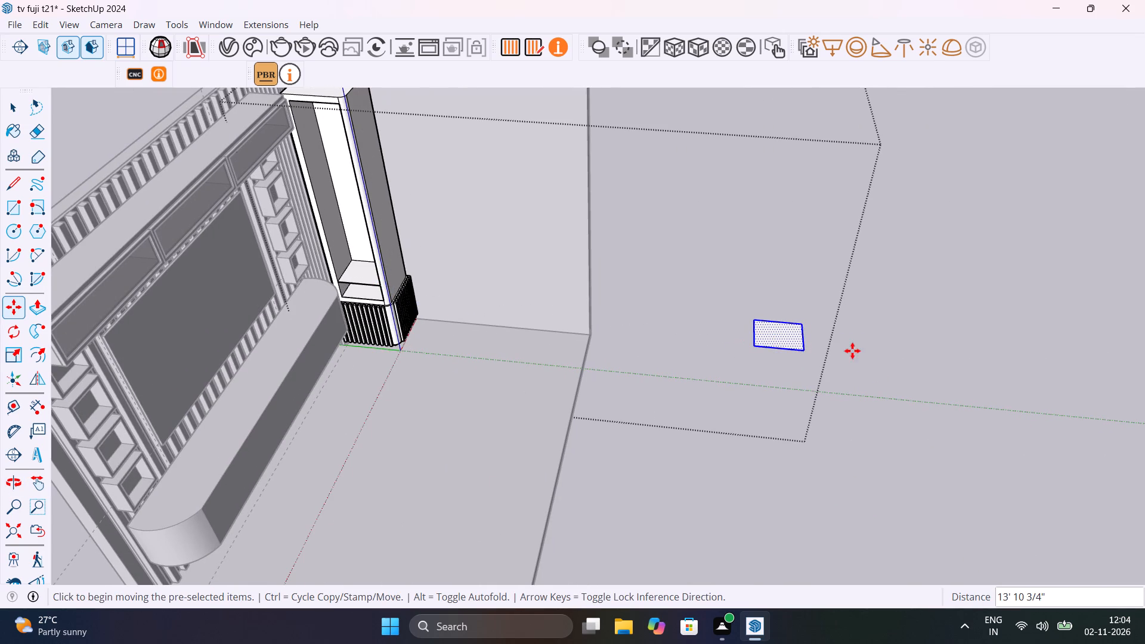
# Close the column's editing and explode the column group into loose geometry.
pyautogui.press('space')
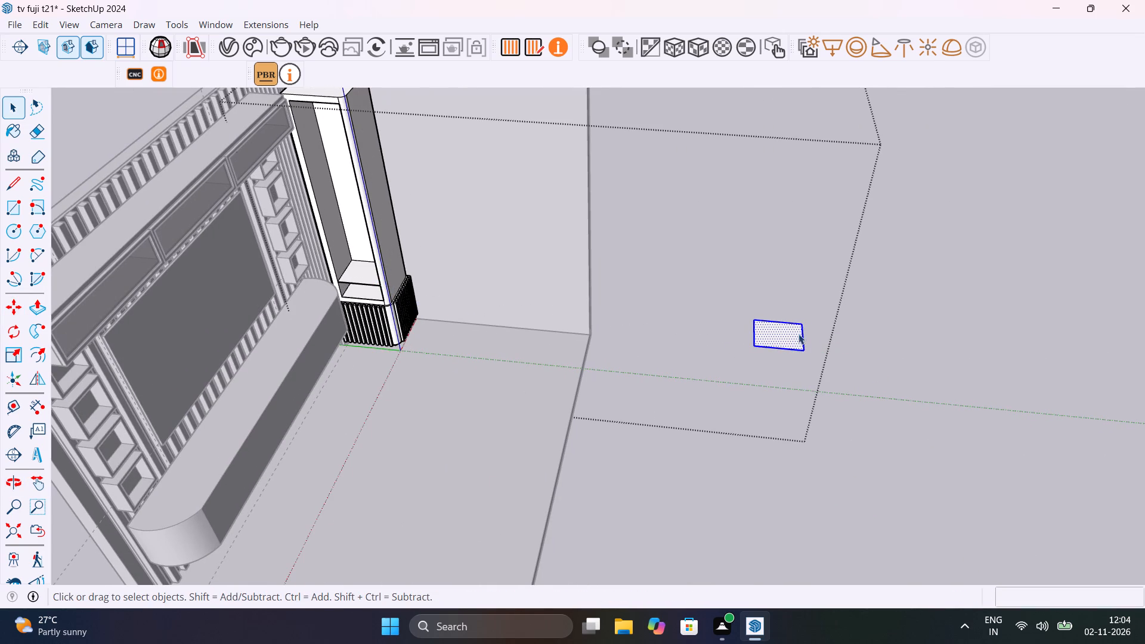
pyautogui.rightClick(799, 333)
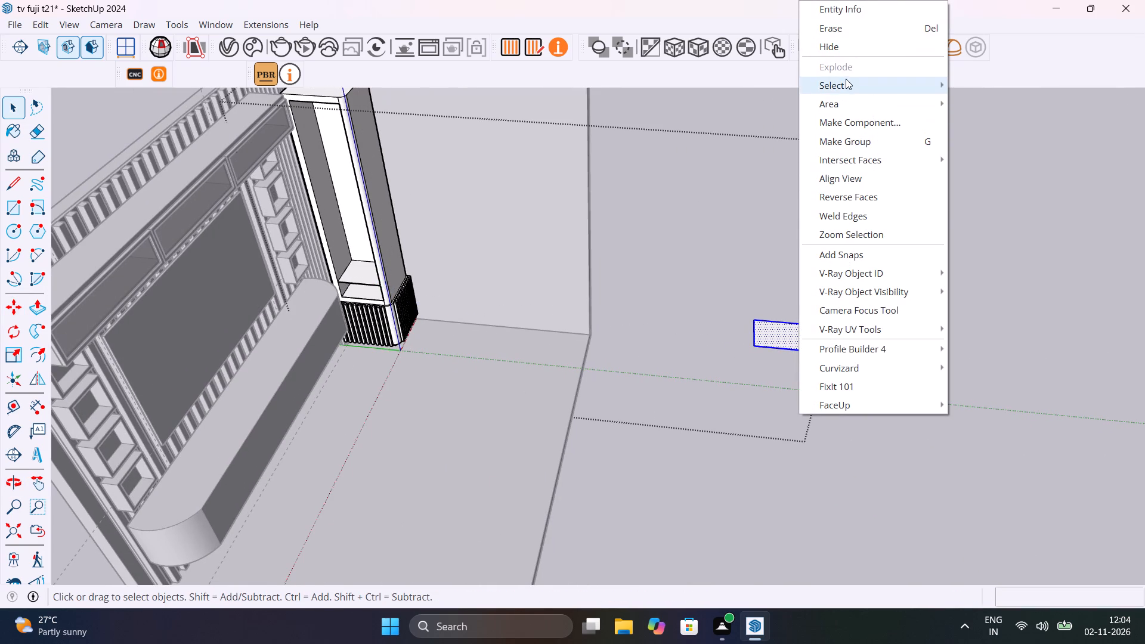
pyautogui.click(995, 347)
pyautogui.click(777, 335)
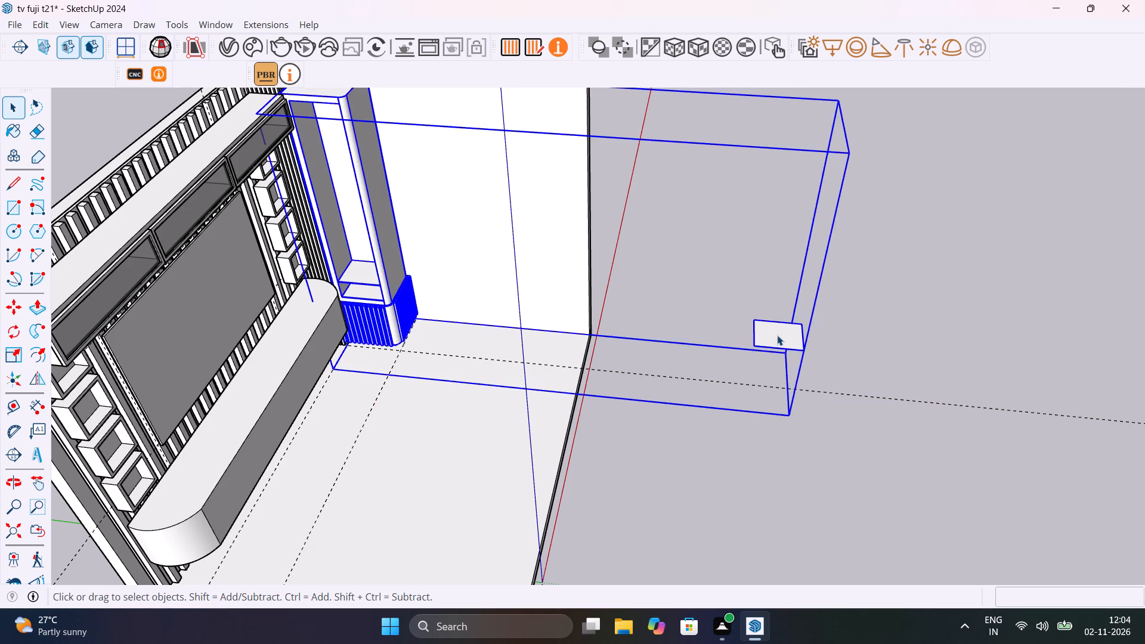
pyautogui.rightClick(777, 335)
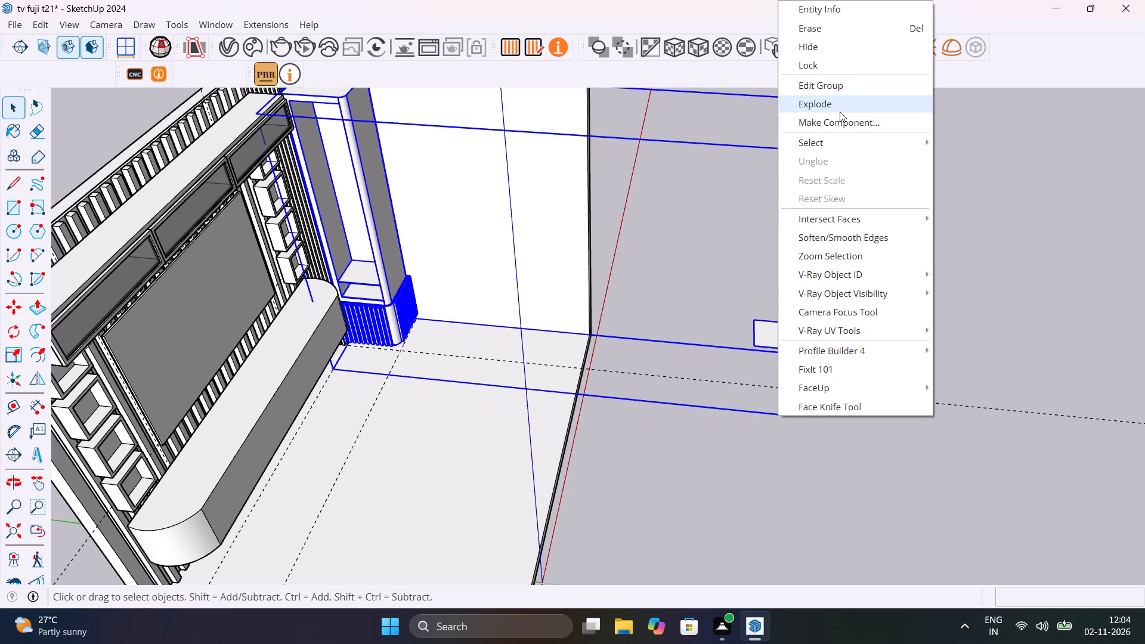
pyautogui.click(840, 112)
pyautogui.click(749, 227)
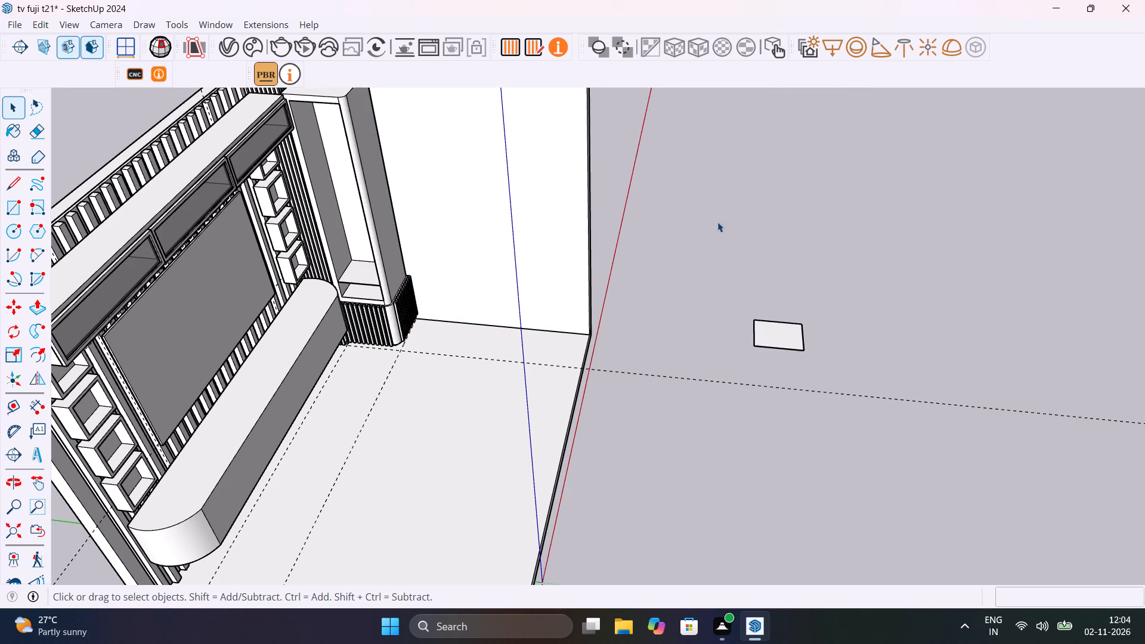
# Delete the thin shelf's faces and upper edges from inside the column's niche.
pyautogui.scroll(16, 350, 279)
pyautogui.click(380, 292)
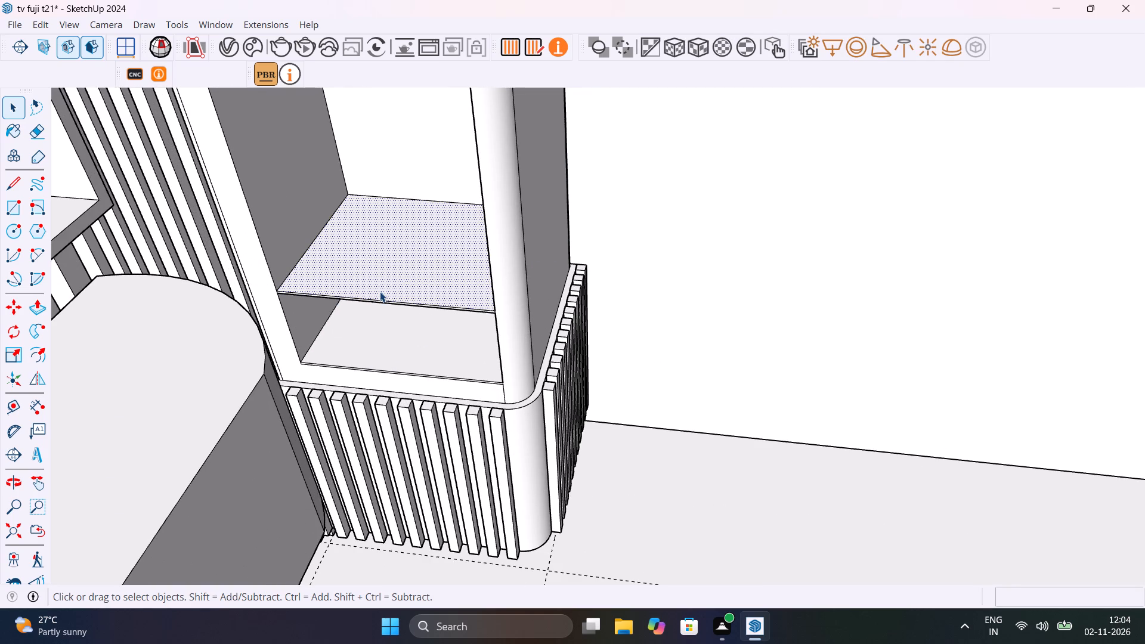
pyautogui.doubleClick(380, 292)
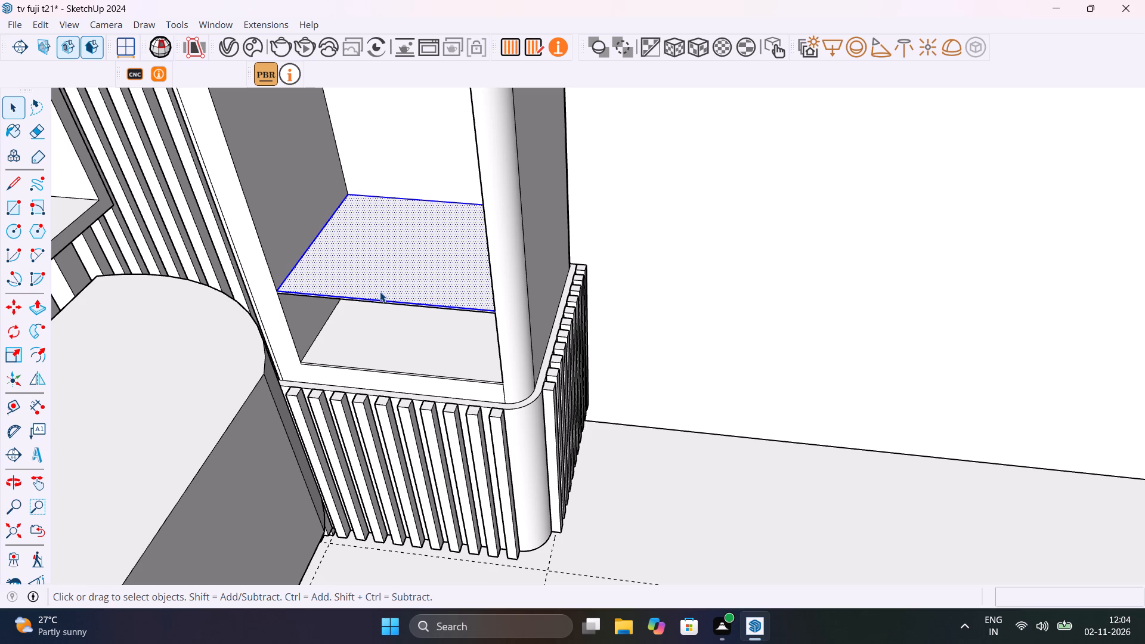
pyautogui.press('Delete')
pyautogui.click(382, 296)
pyautogui.press('Delete')
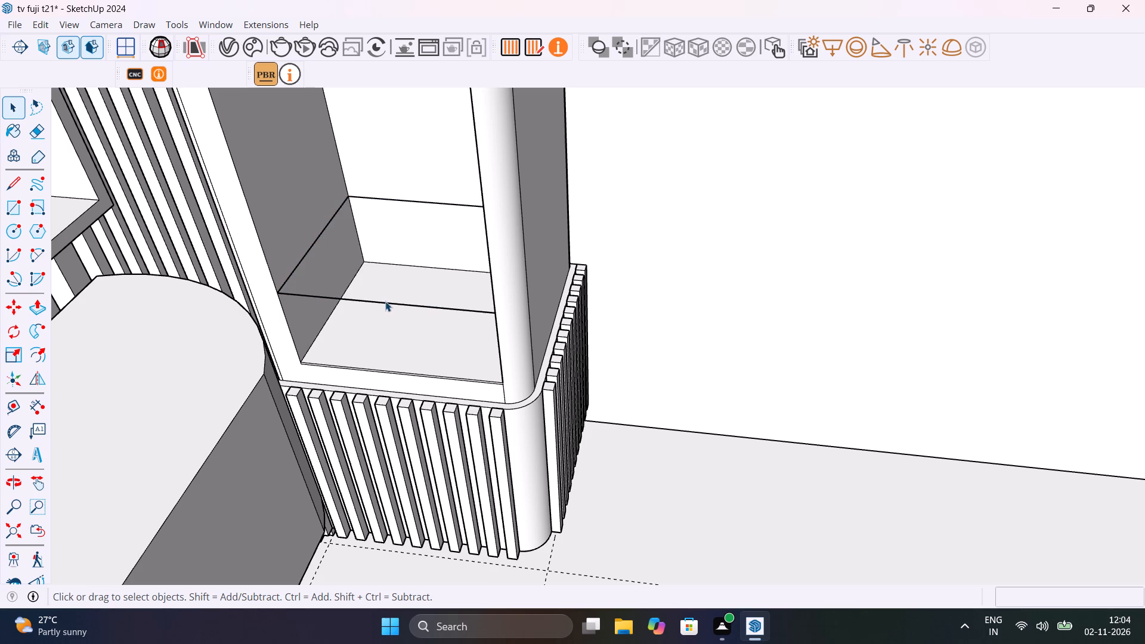
pyautogui.click(385, 301)
pyautogui.press('Delete')
pyautogui.hotkey('ctrl', 'z')
# Examine which geometry is connected to the niche's back face and the leftover shelf outline.
pyautogui.moveTo(367, 307); pyautogui.dragTo(434, 237, button='middle')
pyautogui.scroll(5, 363, 242)
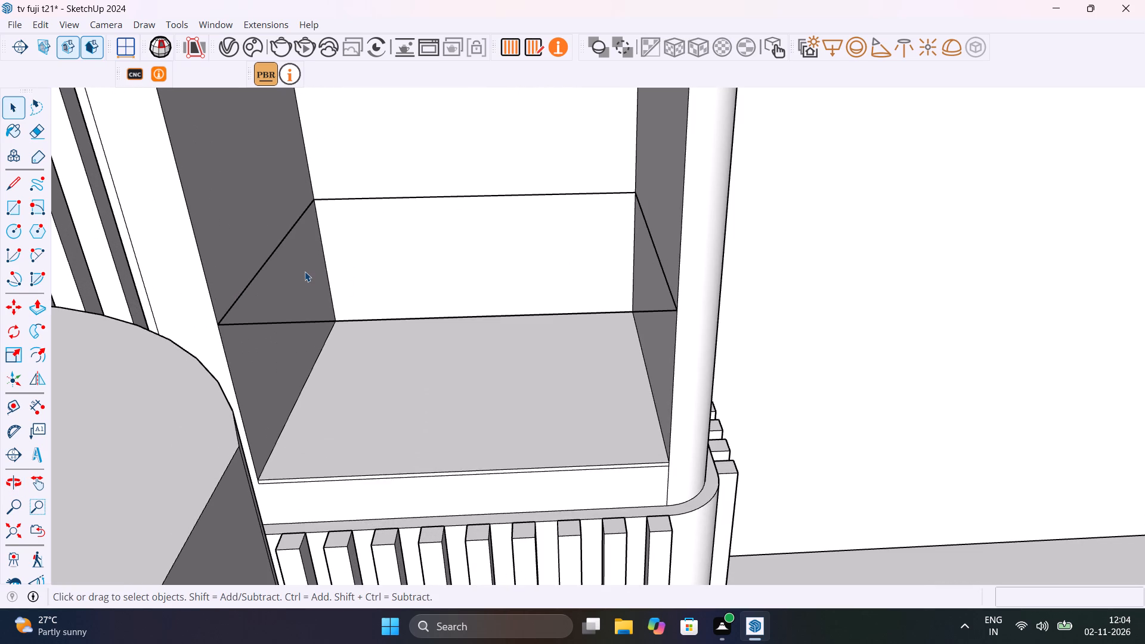
pyautogui.doubleClick(304, 275)
pyautogui.doubleClick(604, 160)
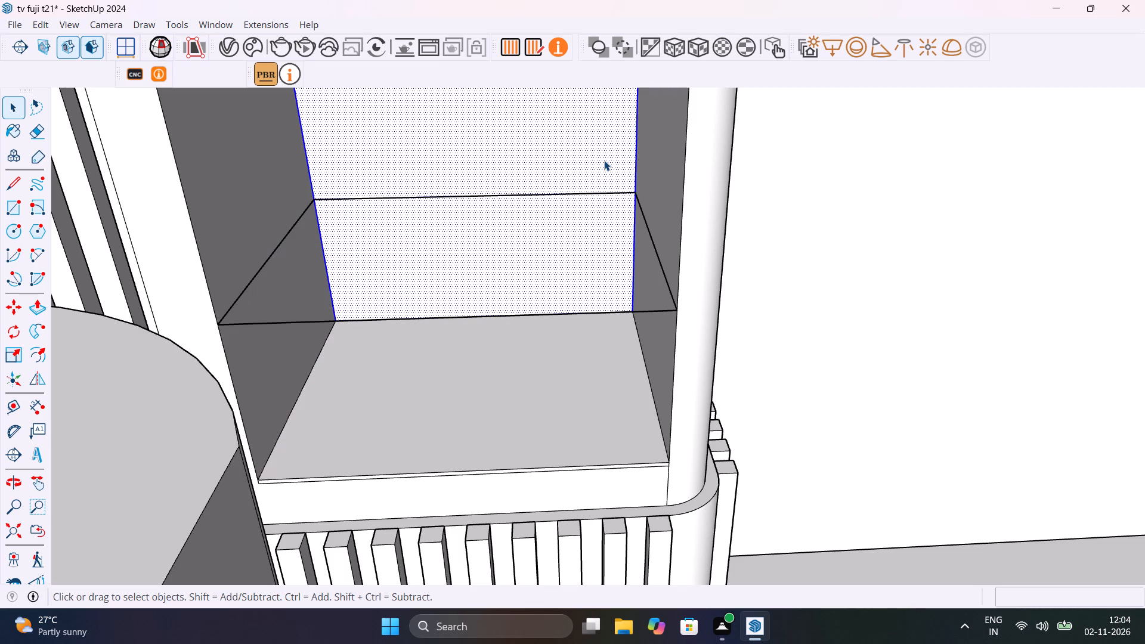
pyautogui.click(604, 160)
pyautogui.tripleClick(604, 160)
pyautogui.click(604, 160)
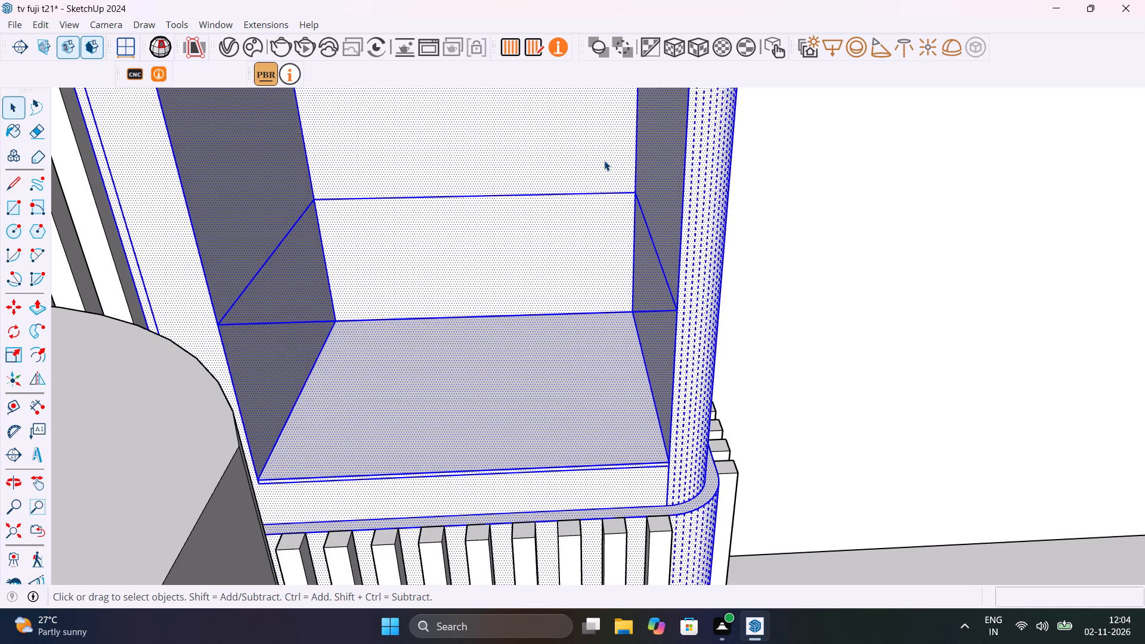
# Delete the leftover shelf outline edges along the niche's front, back and both side walls.
pyautogui.scroll(-6, 604, 160)
pyautogui.moveTo(626, 323); pyautogui.dragTo(373, 346, button='middle')
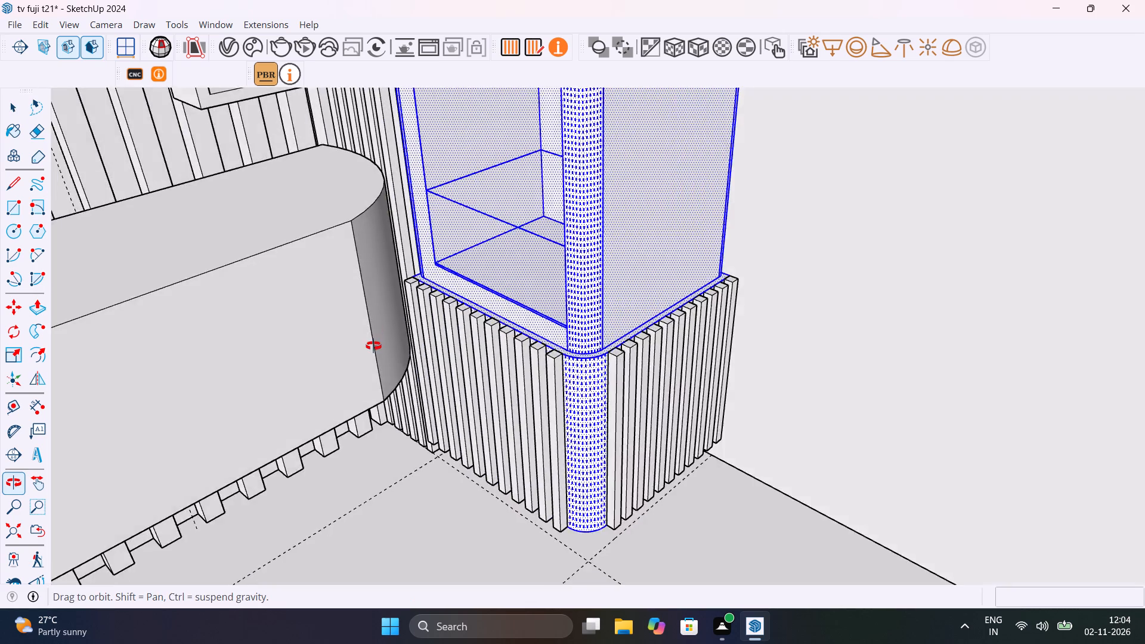
pyautogui.moveTo(373, 346); pyautogui.dragTo(497, 394, button='middle')
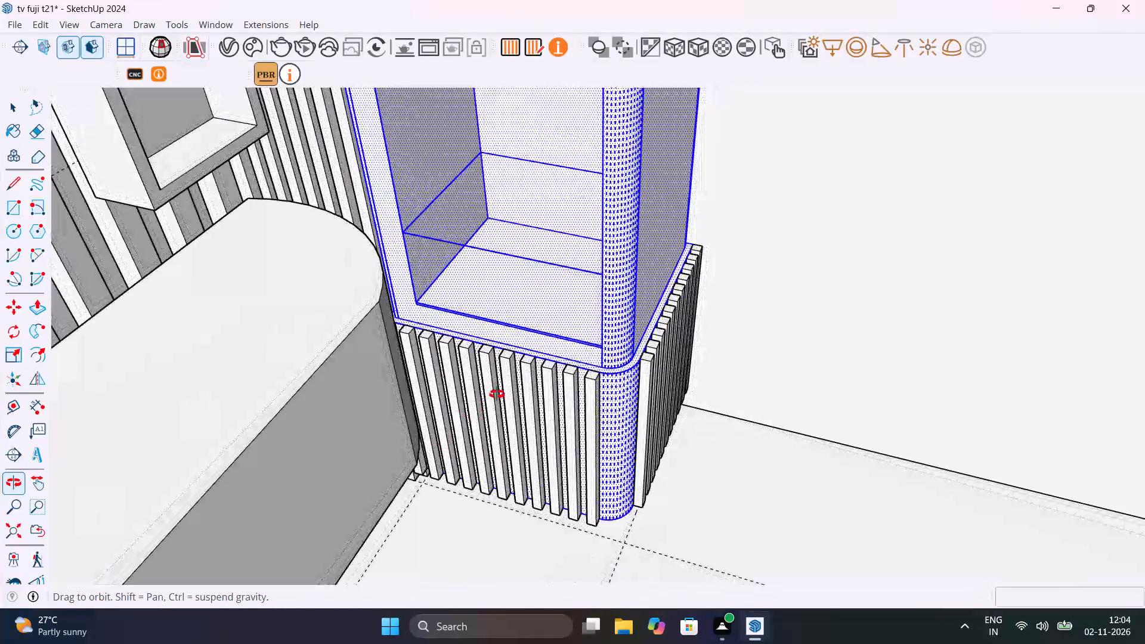
pyautogui.moveTo(497, 394); pyautogui.dragTo(504, 389, button='middle')
pyautogui.click(544, 260)
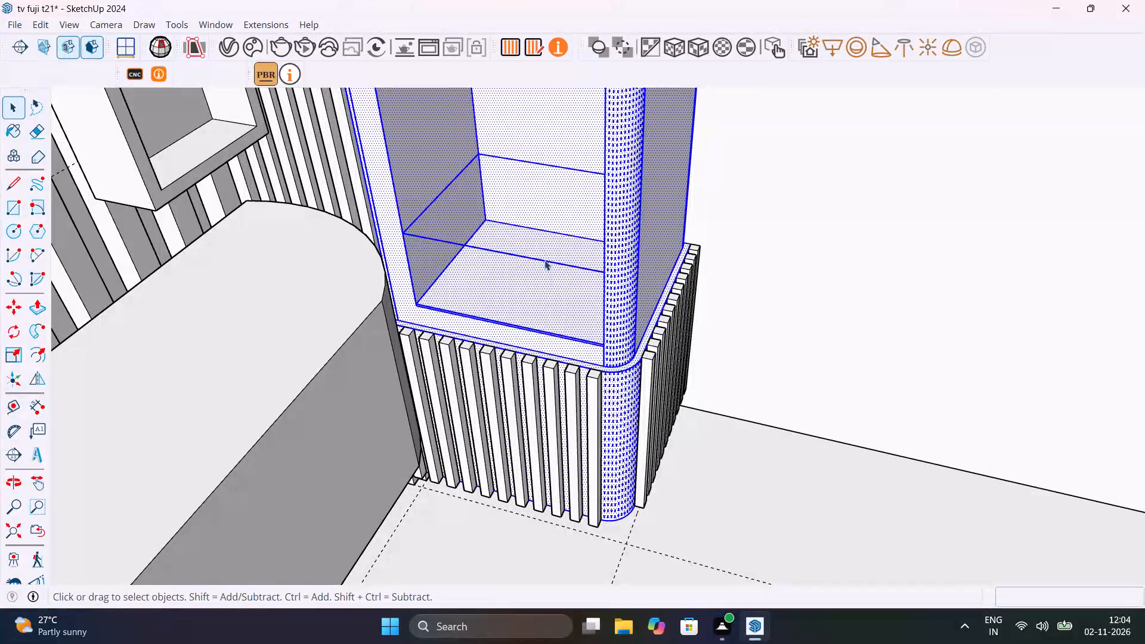
pyautogui.press('Delete')
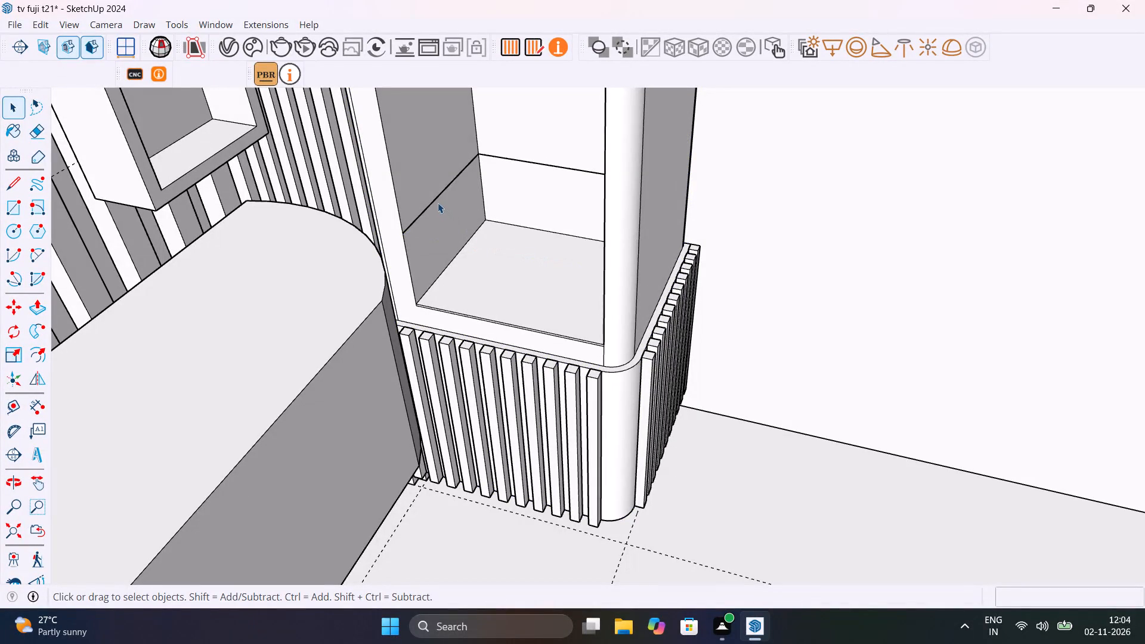
pyautogui.click(438, 202)
pyautogui.press('Delete')
pyautogui.hotkey('ctrl', 'z')
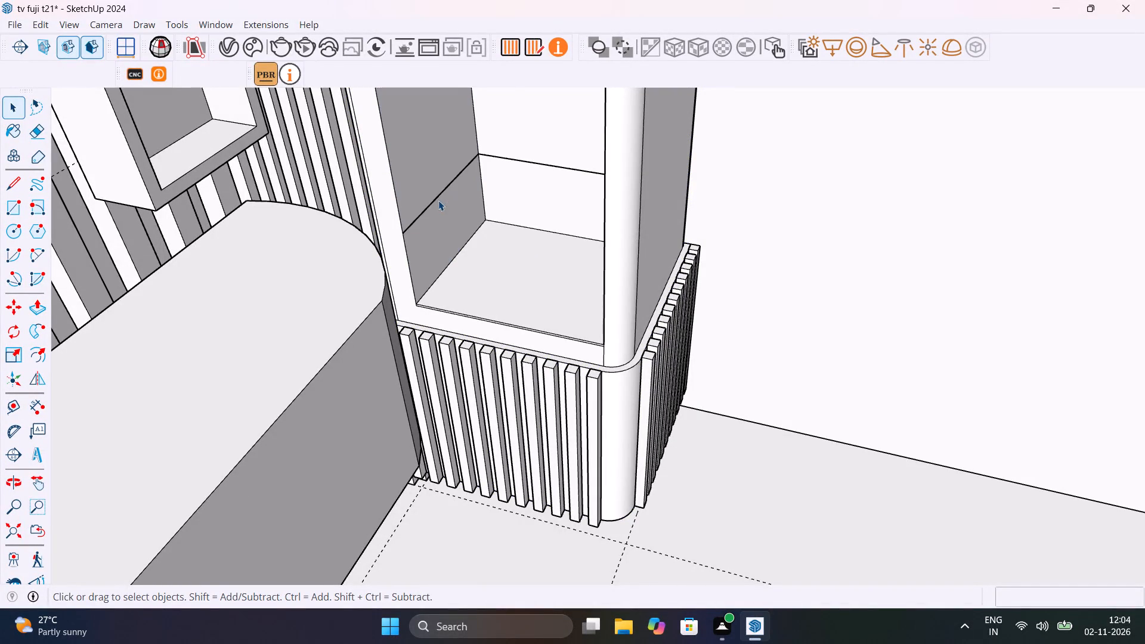
pyautogui.scroll(11, 434, 196)
pyautogui.click(437, 206)
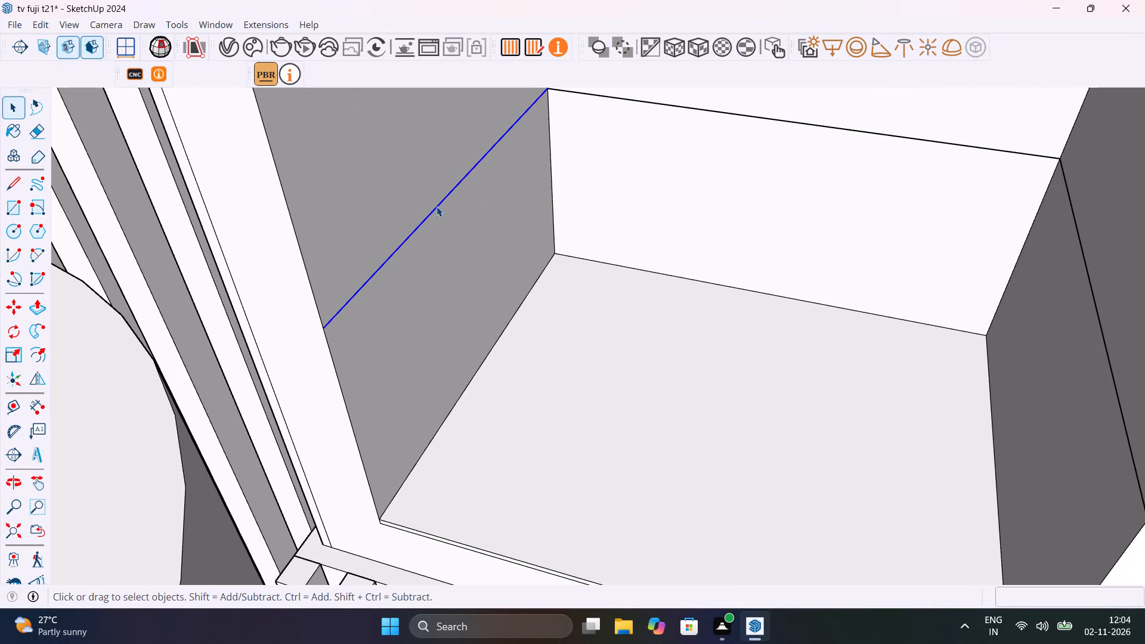
pyautogui.press('Delete')
pyautogui.click(739, 113)
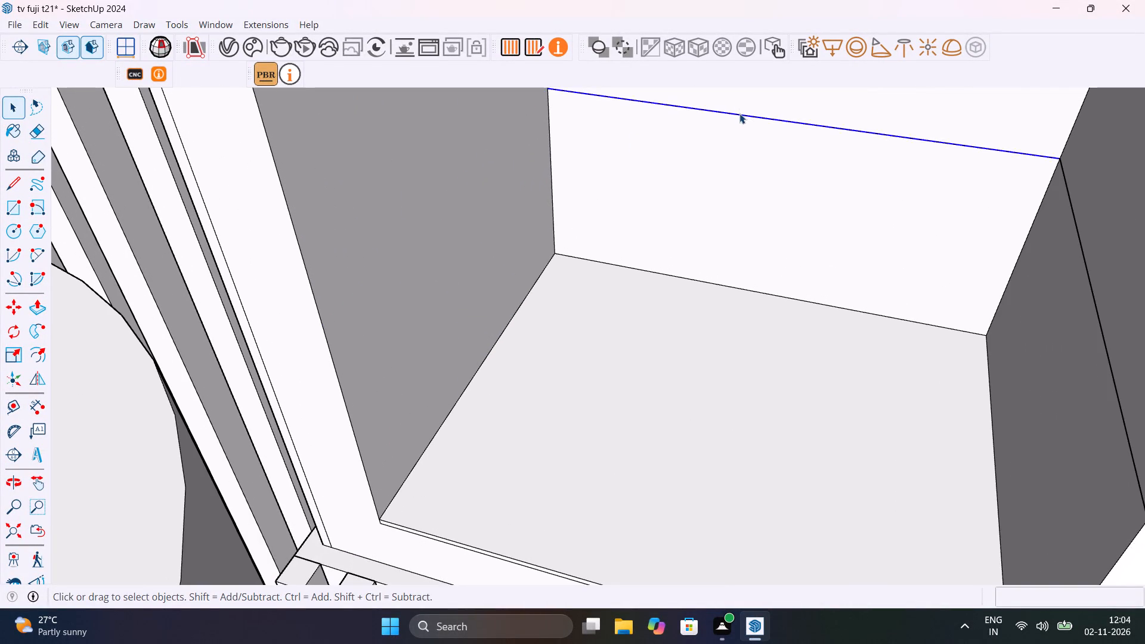
pyautogui.press('Delete')
pyautogui.click(1090, 284)
pyautogui.press('Delete')
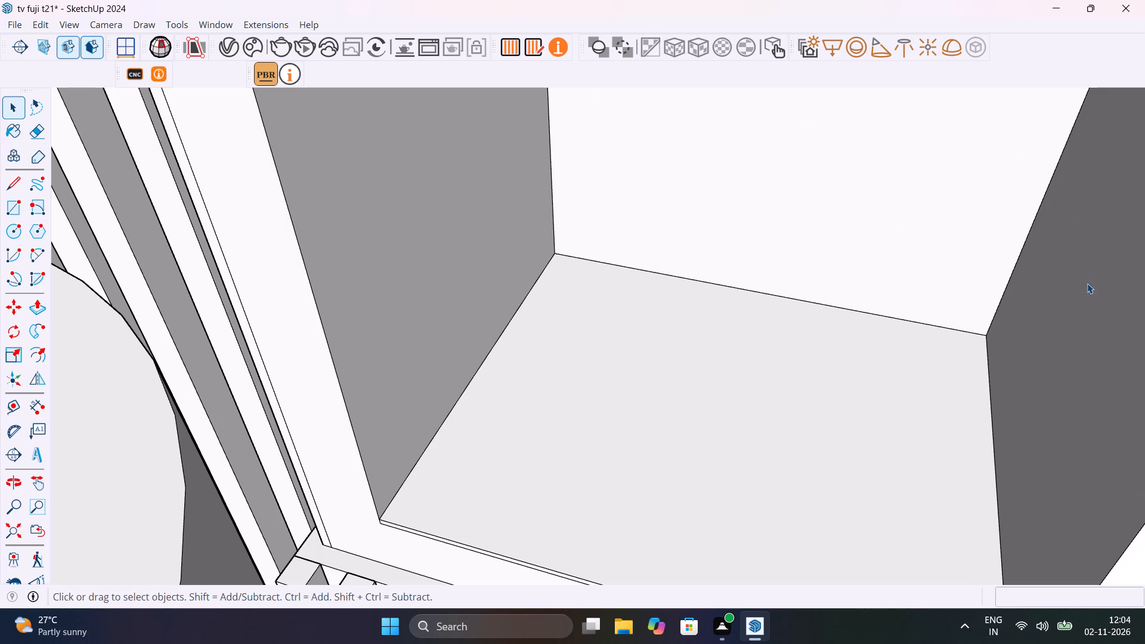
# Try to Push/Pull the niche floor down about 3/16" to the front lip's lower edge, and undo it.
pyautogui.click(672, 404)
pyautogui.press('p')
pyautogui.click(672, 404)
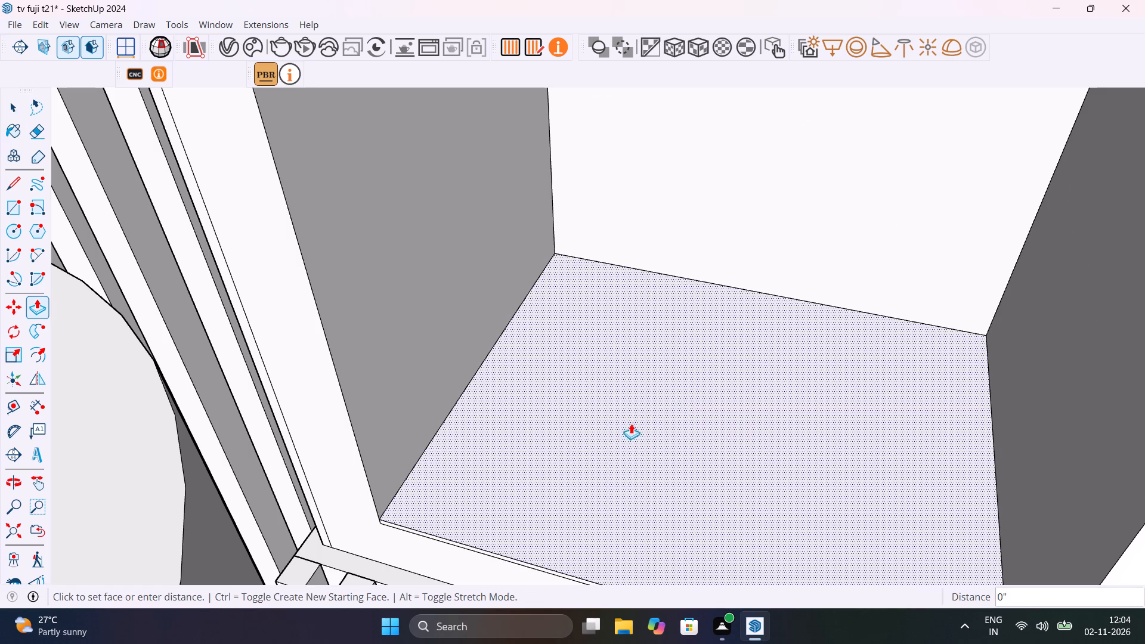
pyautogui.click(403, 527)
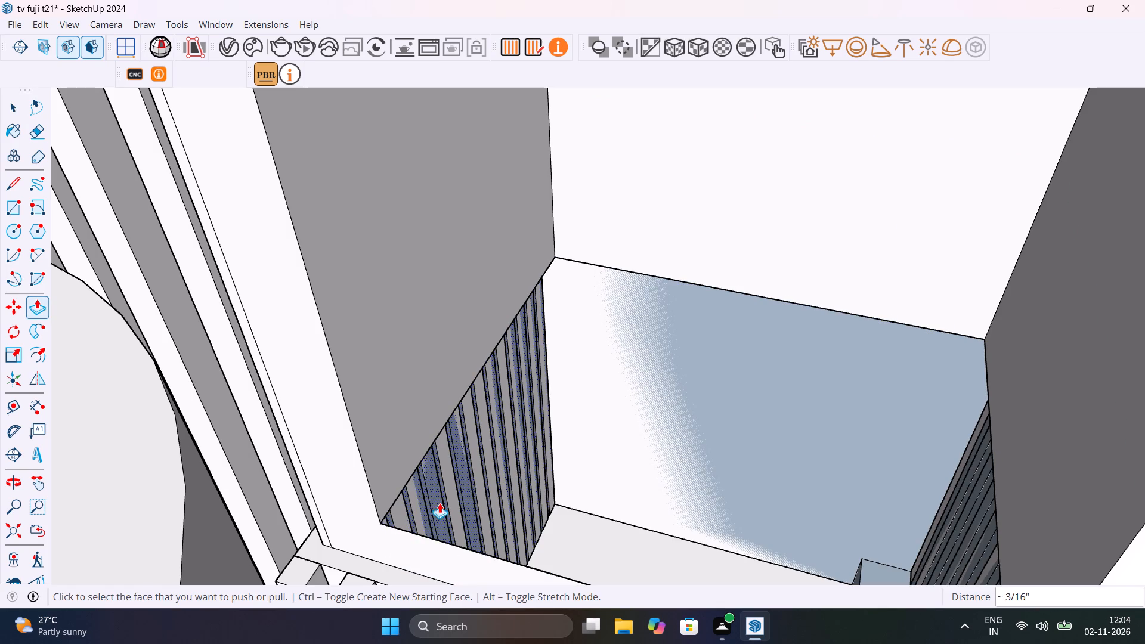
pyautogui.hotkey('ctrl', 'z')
# Push/Pull the niche floor down about 3/16" so it is flush with the front lip.
pyautogui.click(499, 439)
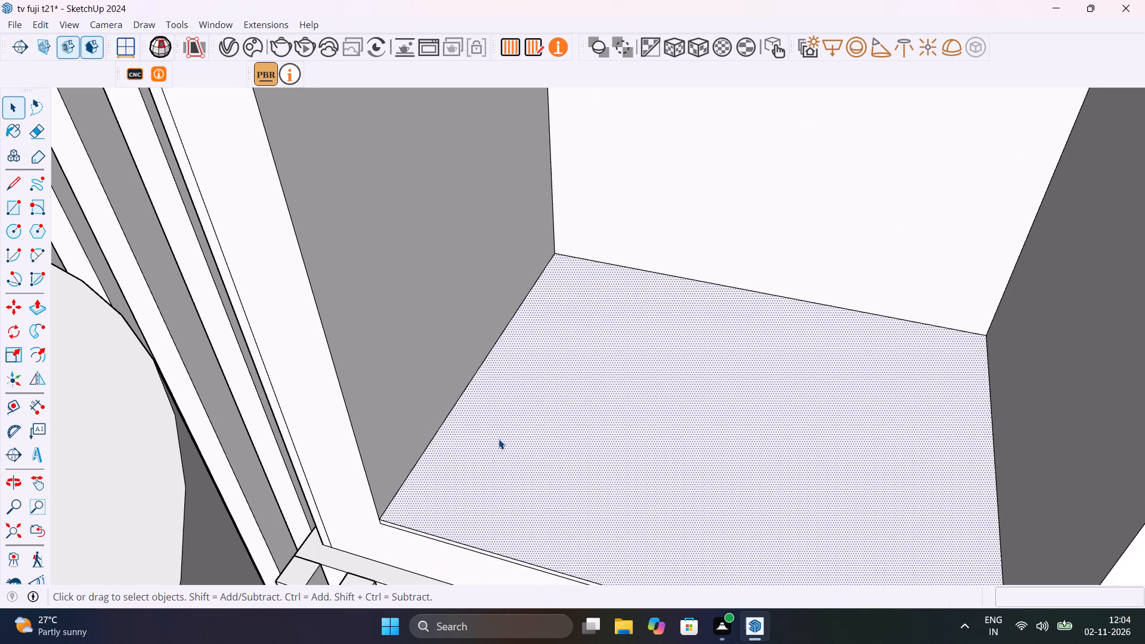
pyautogui.moveTo(546, 462); pyautogui.dragTo(436, 315, button='middle')
pyautogui.scroll(1, 436, 315)
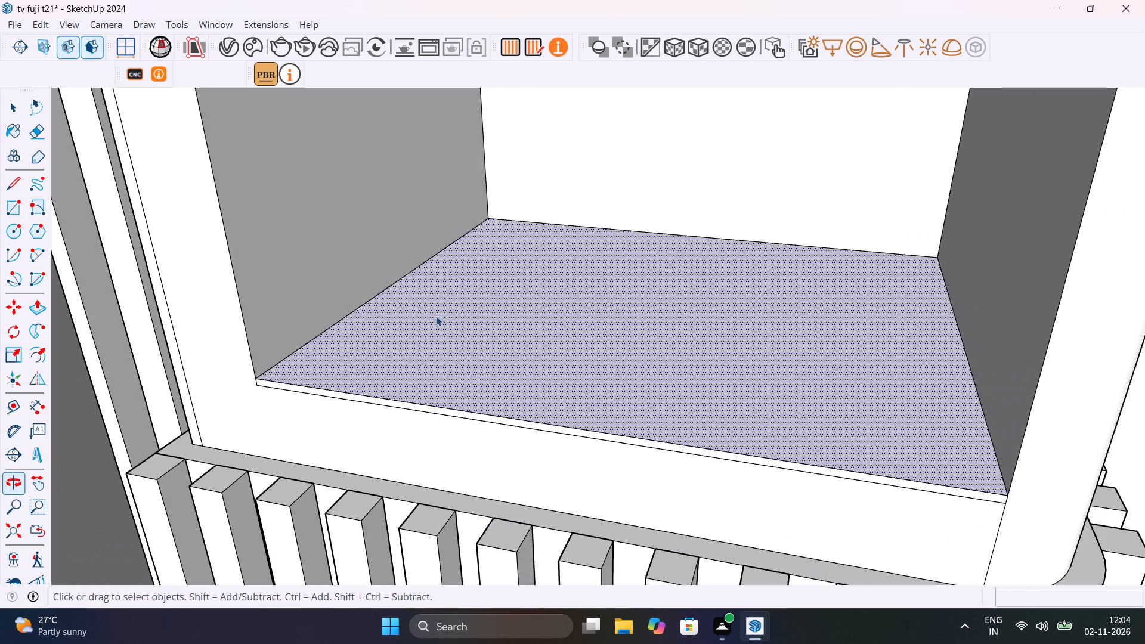
pyautogui.press('p')
pyautogui.click(436, 316)
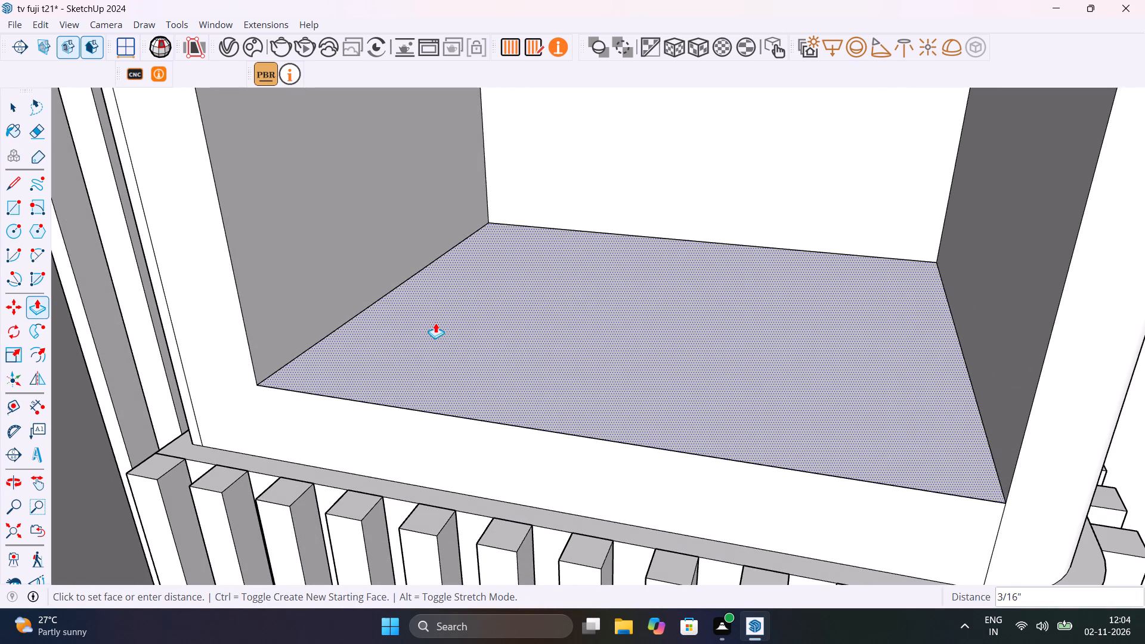
pyautogui.click(435, 323)
pyautogui.press('space')
# Push/Pull the copied shelf face outside the room to a thickness of 5 mm.
pyautogui.scroll(-20, 514, 318)
pyautogui.scroll(-8, 514, 318)
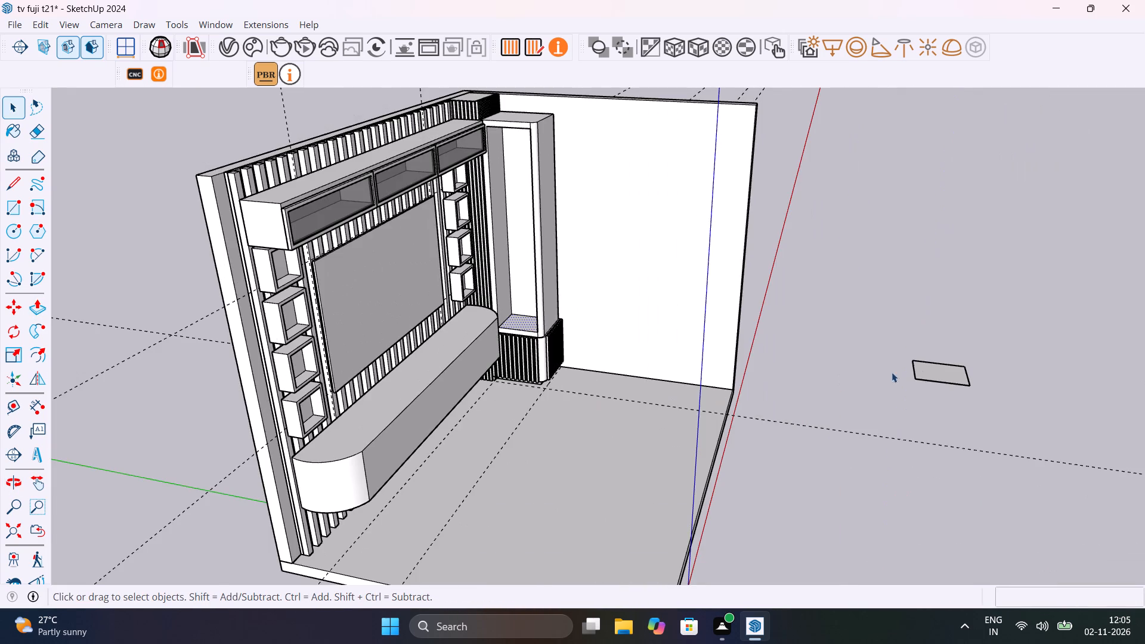
pyautogui.scroll(9, 941, 365)
pyautogui.click(954, 385)
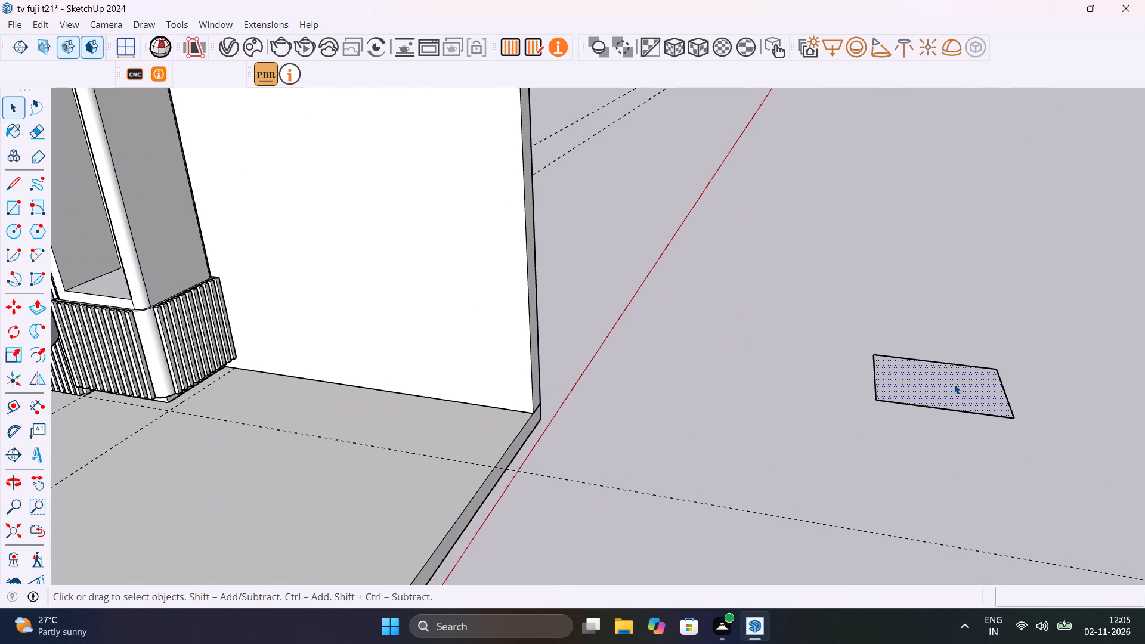
pyautogui.press('p')
pyautogui.click(954, 384)
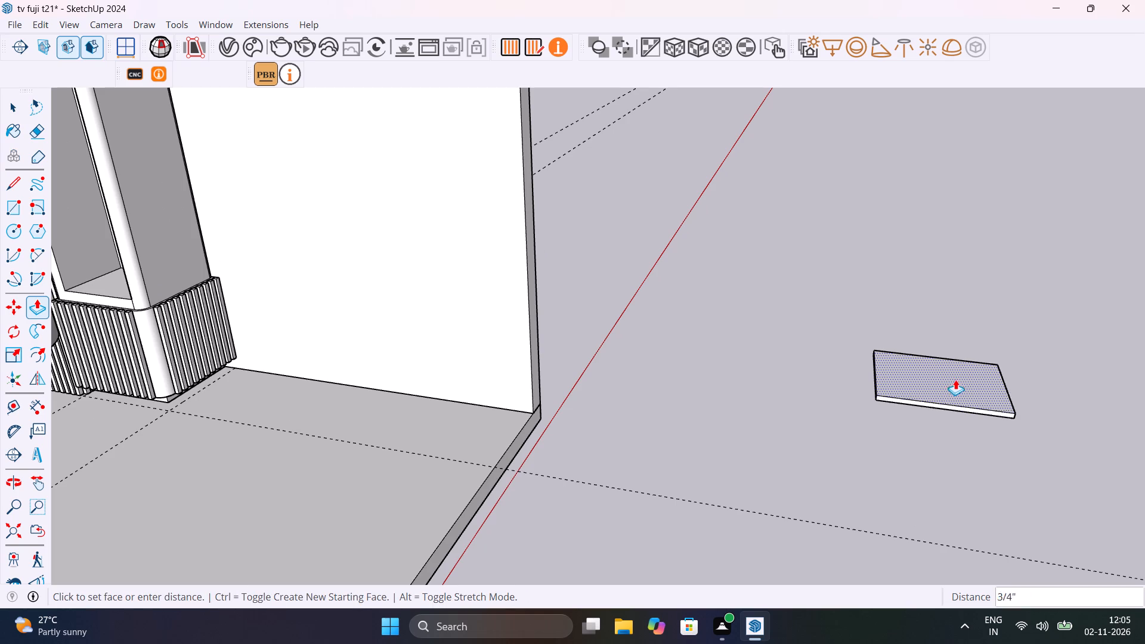
pyautogui.write('5mm')
pyautogui.press('Return')
pyautogui.press('space')
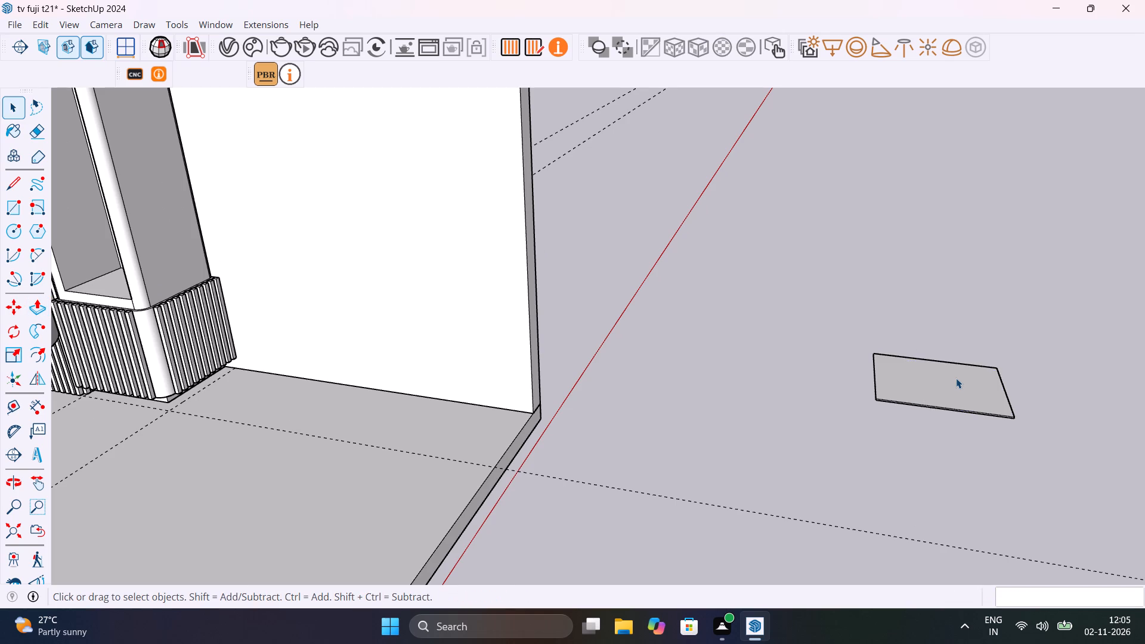
# Make the whole 5 mm shelf outside the room into a group.
pyautogui.tripleClick(962, 389)
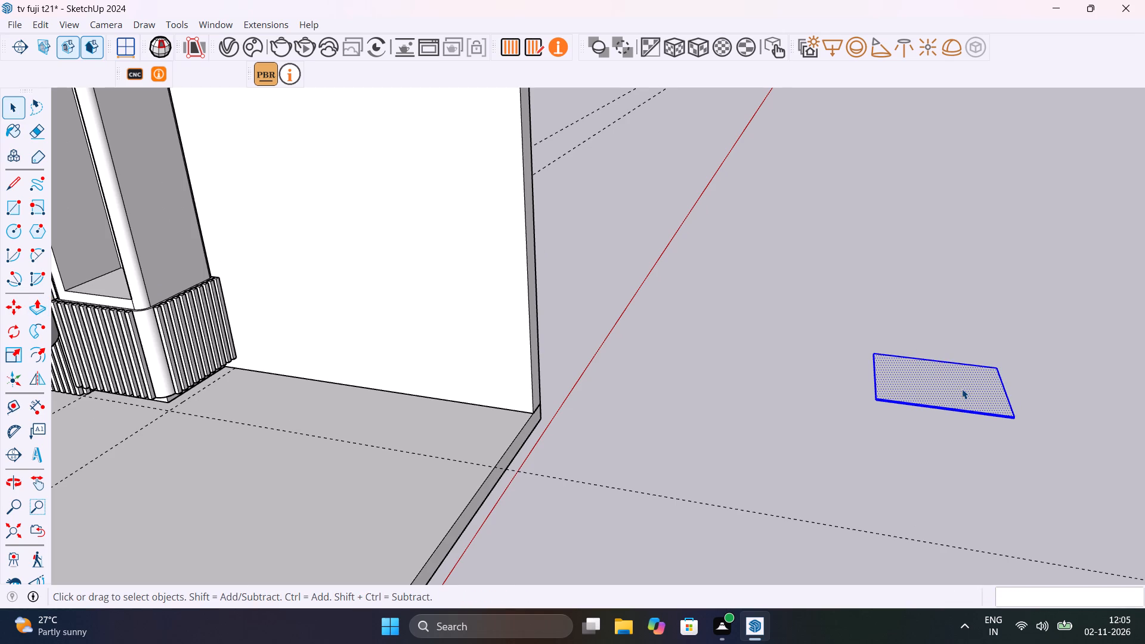
pyautogui.rightClick(962, 389)
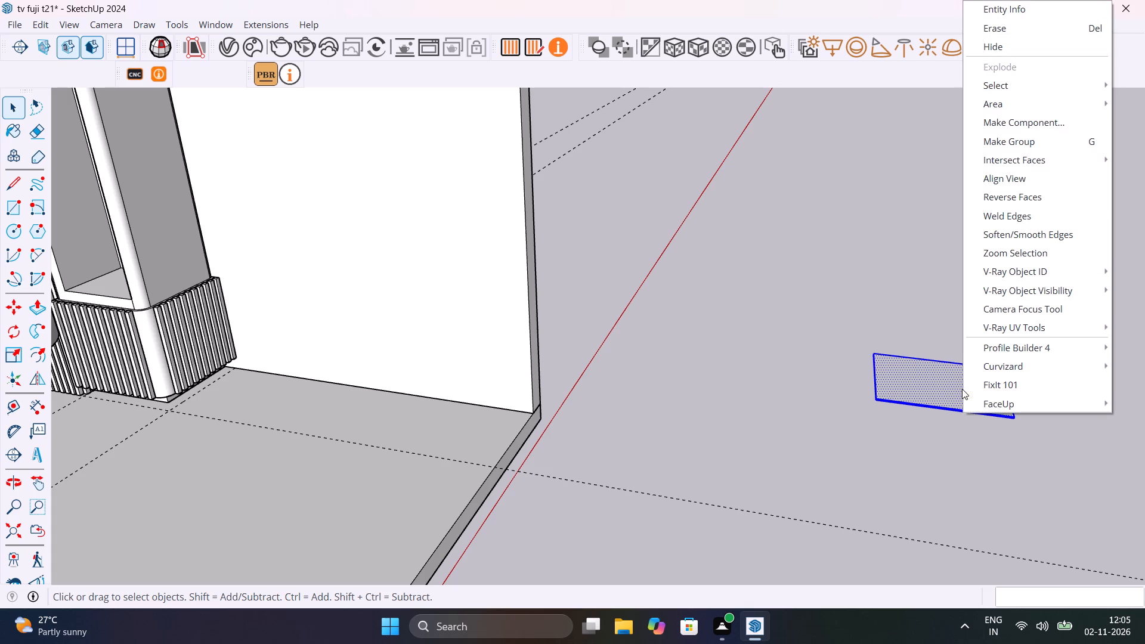
pyautogui.click(1035, 138)
pyautogui.click(714, 413)
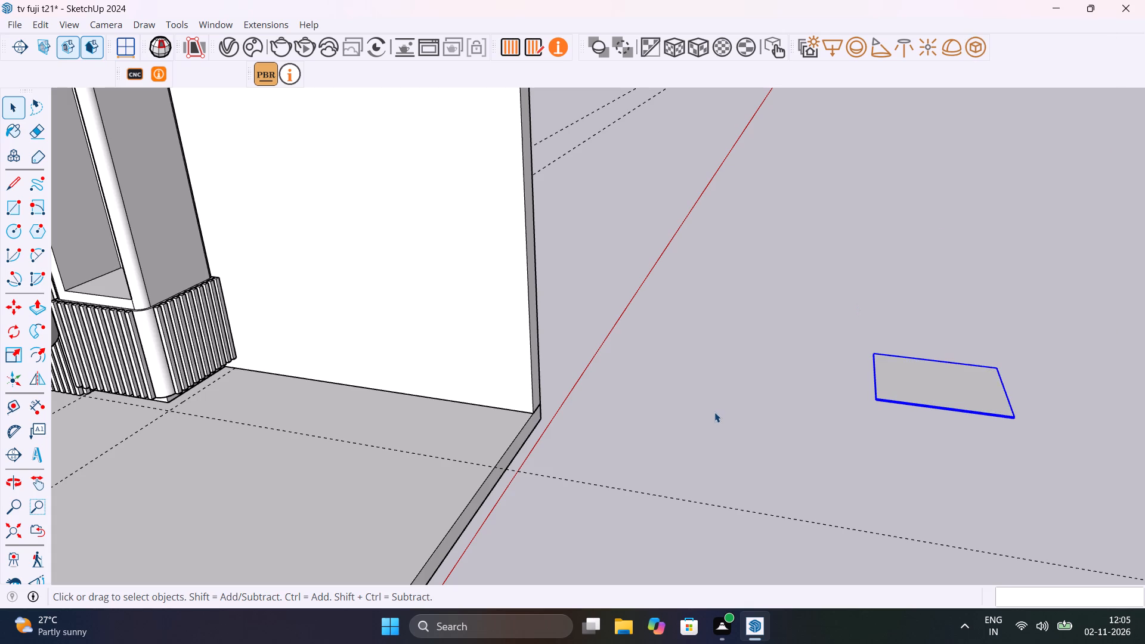
# Make the connected geometry of the rounded-corner column with the open niche into a group.
pyautogui.keyDown('shift'); pyautogui.moveTo(205, 287); pyautogui.dragTo(397, 434, button='middle'); pyautogui.keyUp('shift')
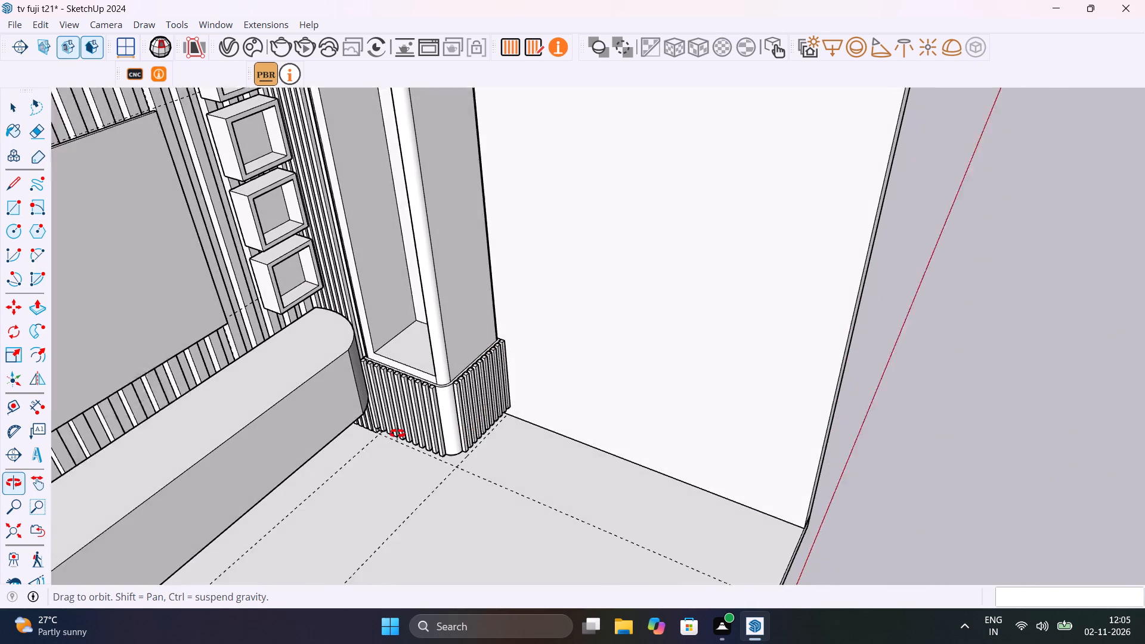
pyautogui.keyDown('shift'); pyautogui.moveTo(397, 434); pyautogui.dragTo(395, 431, button='middle'); pyautogui.keyUp('shift')
pyautogui.tripleClick(448, 319)
pyautogui.click(448, 319)
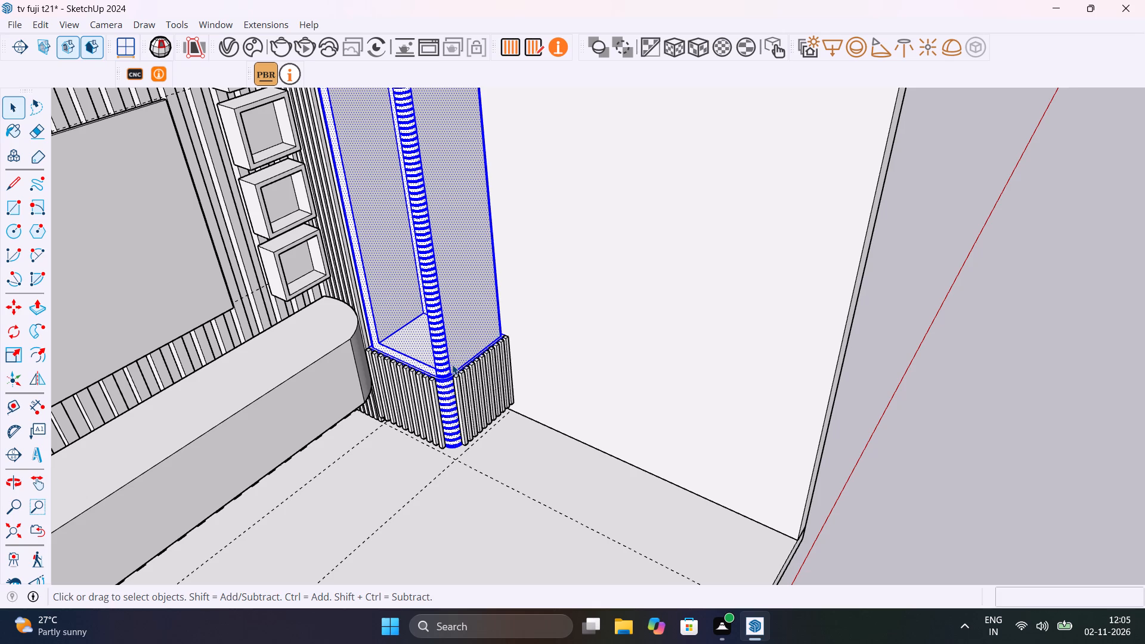
pyautogui.rightClick(448, 325)
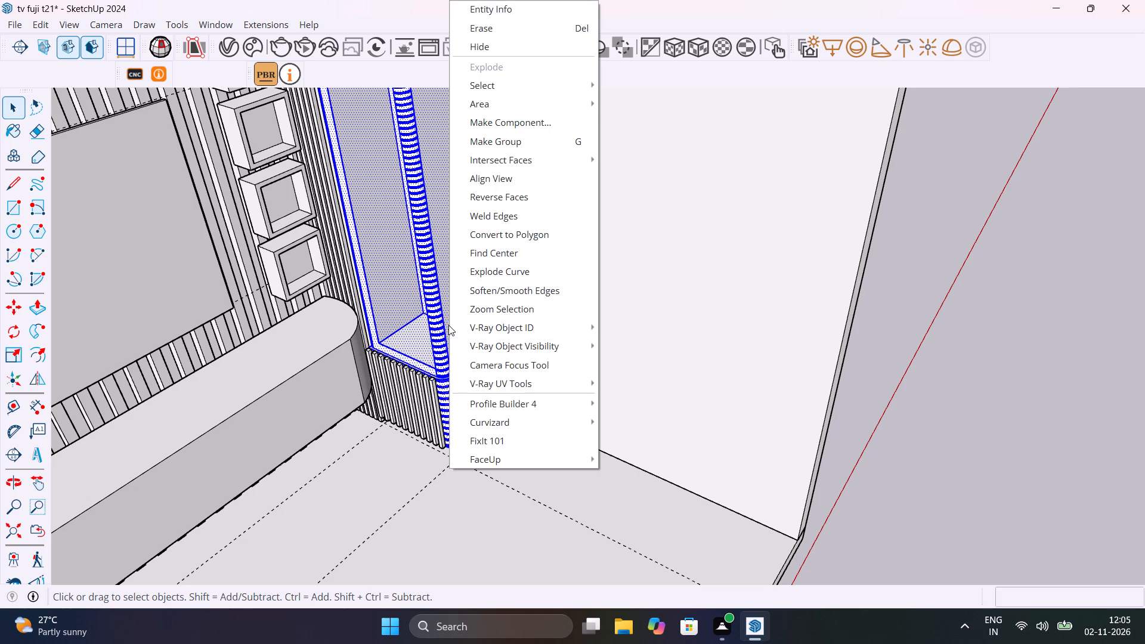
pyautogui.click(494, 147)
pyautogui.click(914, 306)
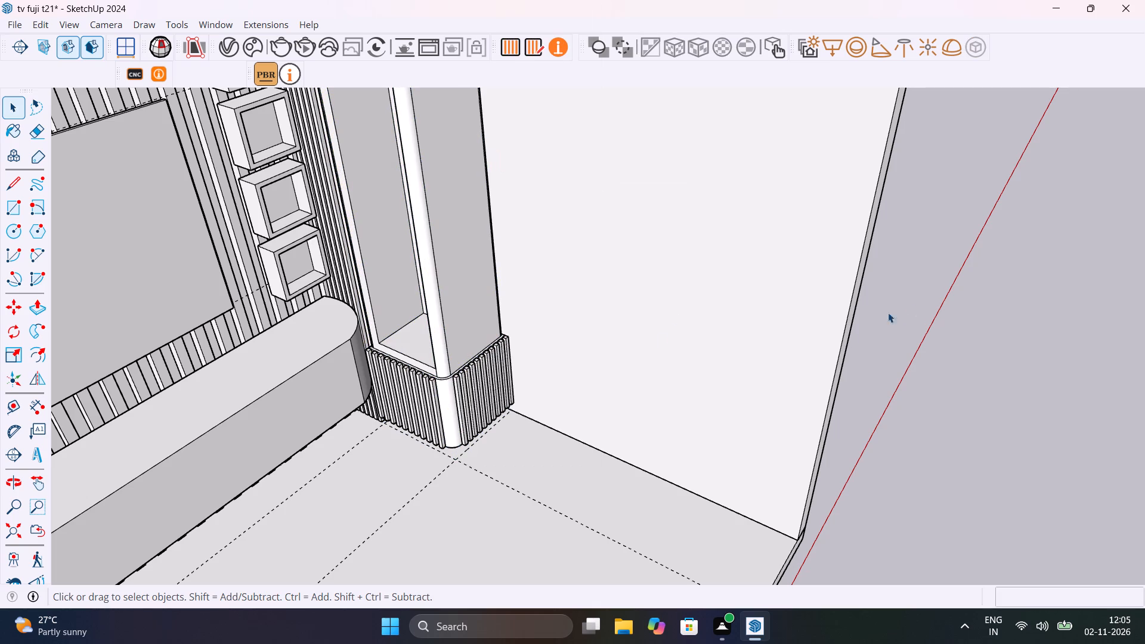
pyautogui.click(463, 375)
pyautogui.doubleClick(463, 375)
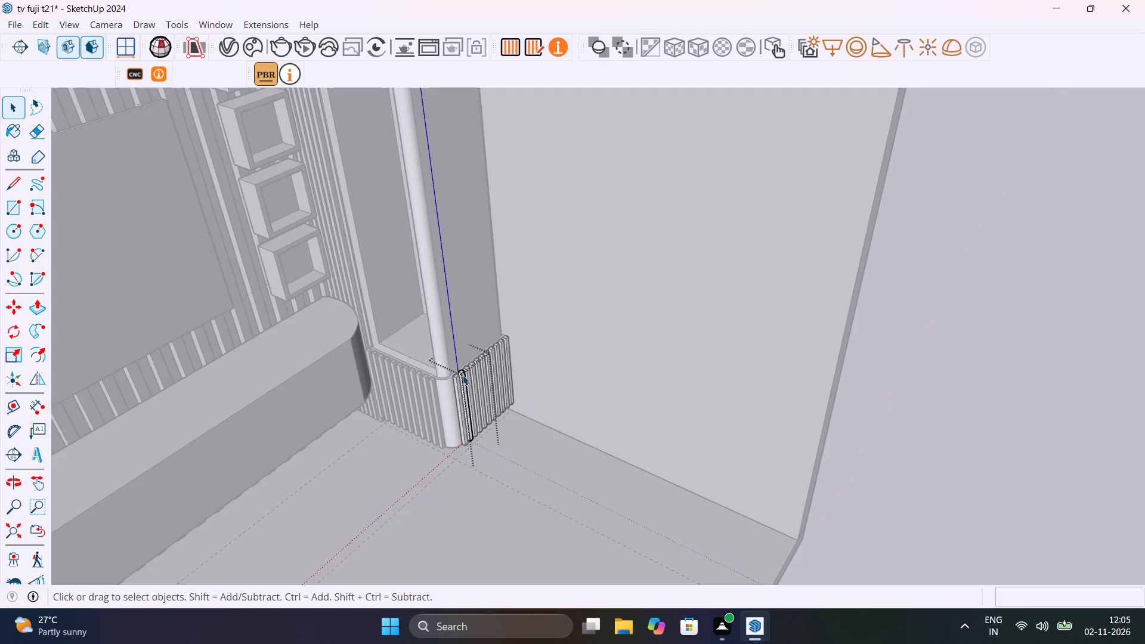
pyautogui.click(955, 372)
# Move the 5 mm shelf group about 13' 5 5/8" from outside the room to the niche floor's front corner beside the console.
pyautogui.scroll(1, 448, 361)
pyautogui.moveTo(448, 361); pyautogui.dragTo(624, 340, button='middle')
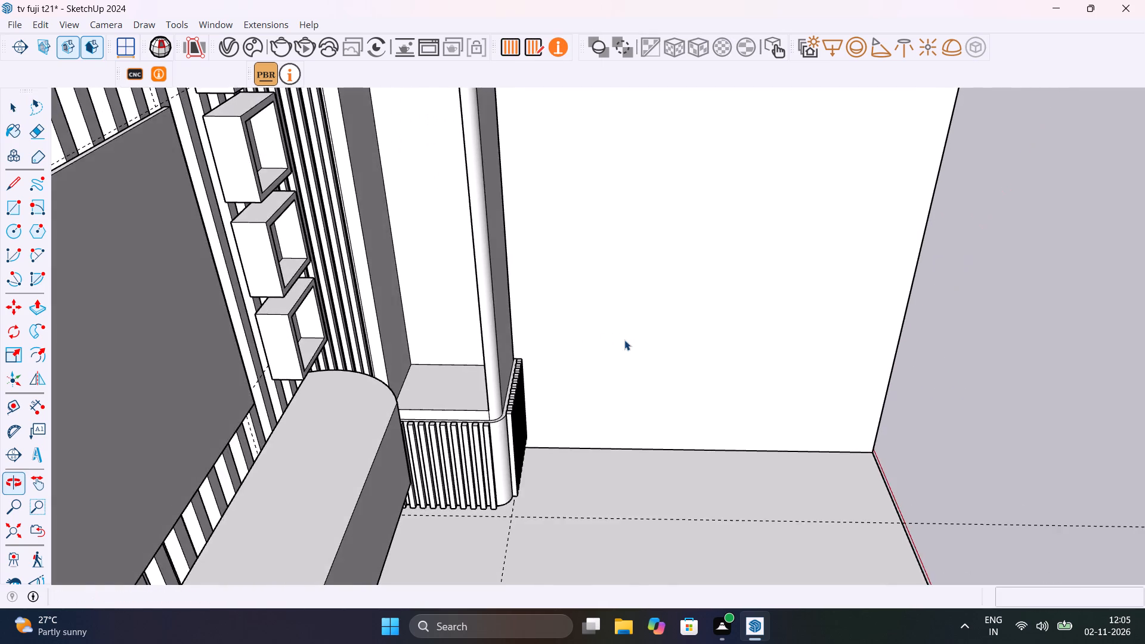
pyautogui.scroll(-9, 624, 339)
pyautogui.scroll(15, 947, 370)
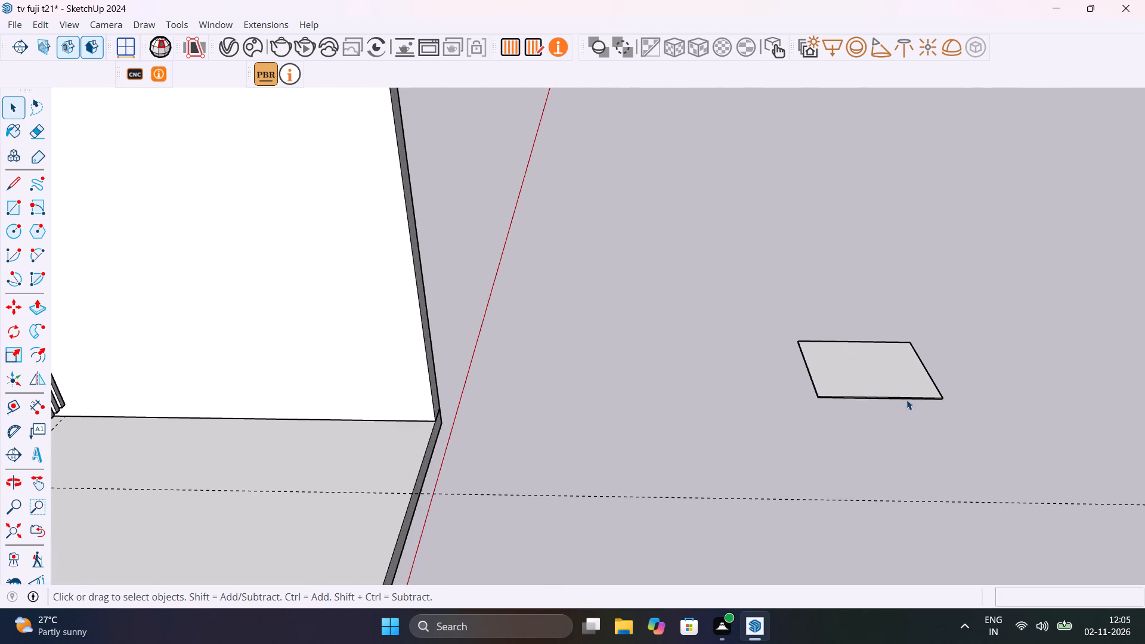
pyautogui.click(841, 386)
pyautogui.press('m')
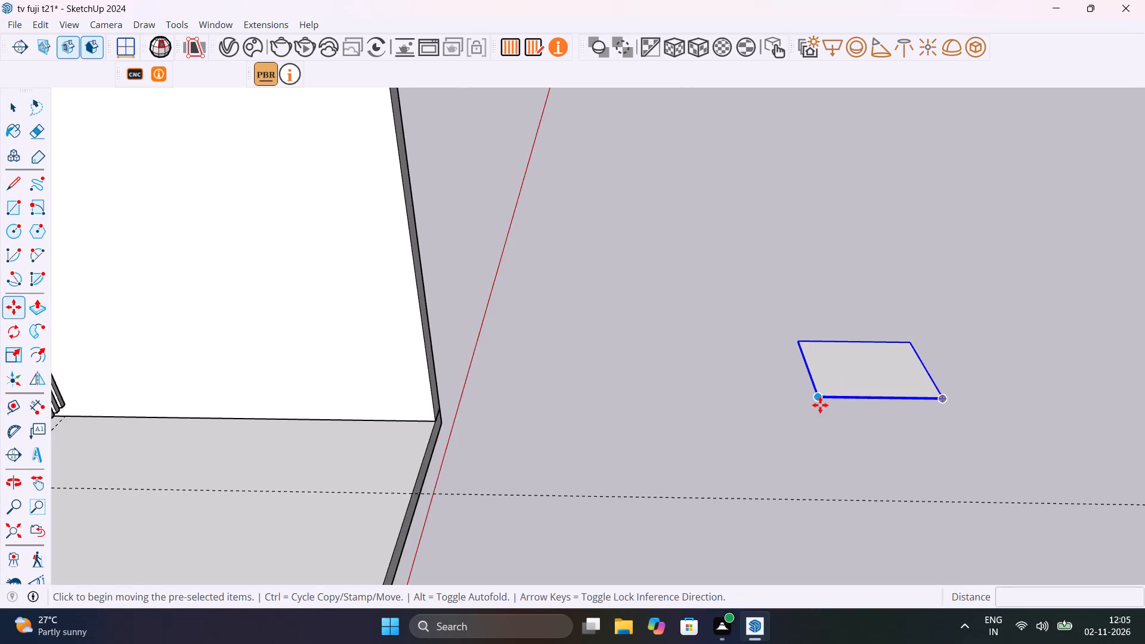
pyautogui.scroll(13, 820, 405)
pyautogui.click(812, 357)
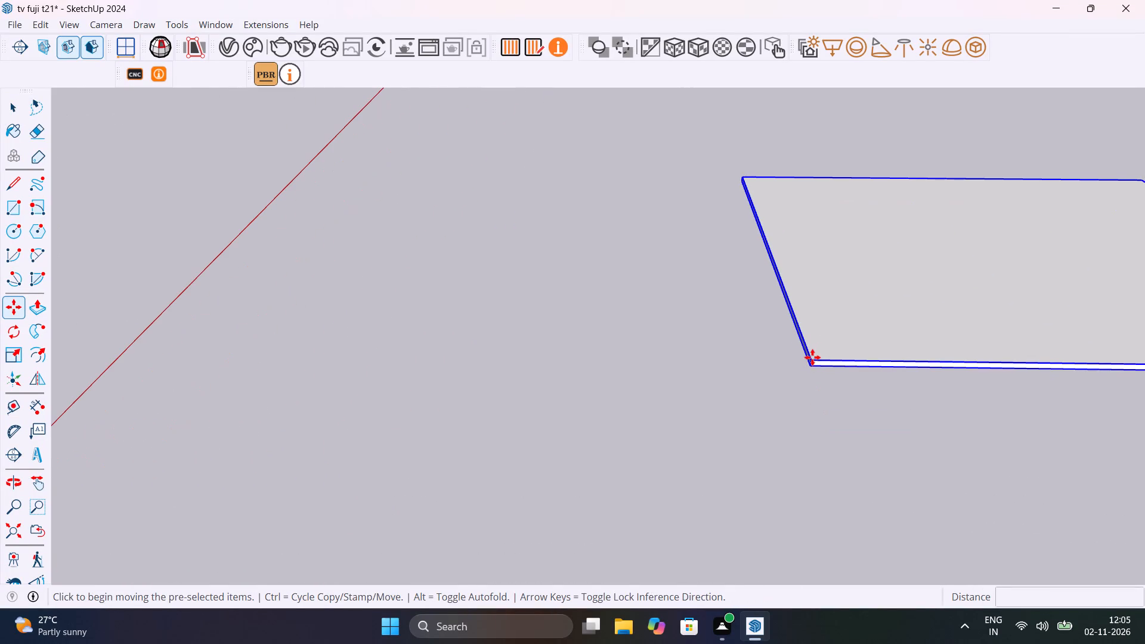
pyautogui.scroll(-20, 529, 420)
pyautogui.scroll(-3, 529, 420)
pyautogui.keyDown('shift'); pyautogui.moveTo(166, 420); pyautogui.dragTo(331, 422, button='middle'); pyautogui.keyUp('shift')
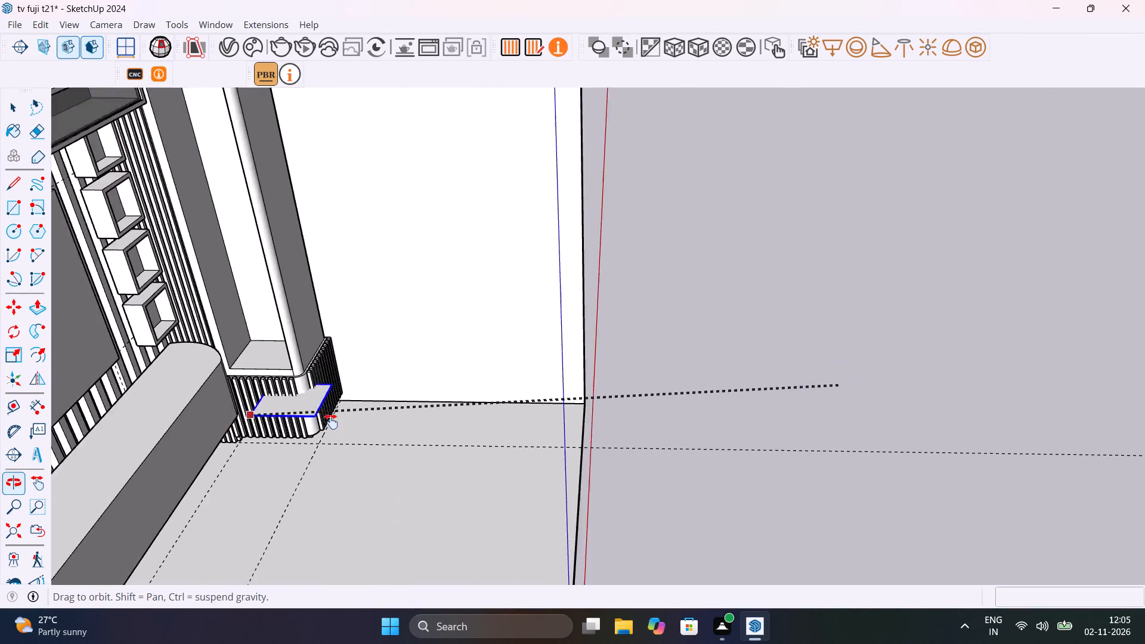
pyautogui.keyDown('shift'); pyautogui.moveTo(331, 422); pyautogui.dragTo(612, 473, button='middle'); pyautogui.keyUp('shift')
pyautogui.scroll(11, 869, 385)
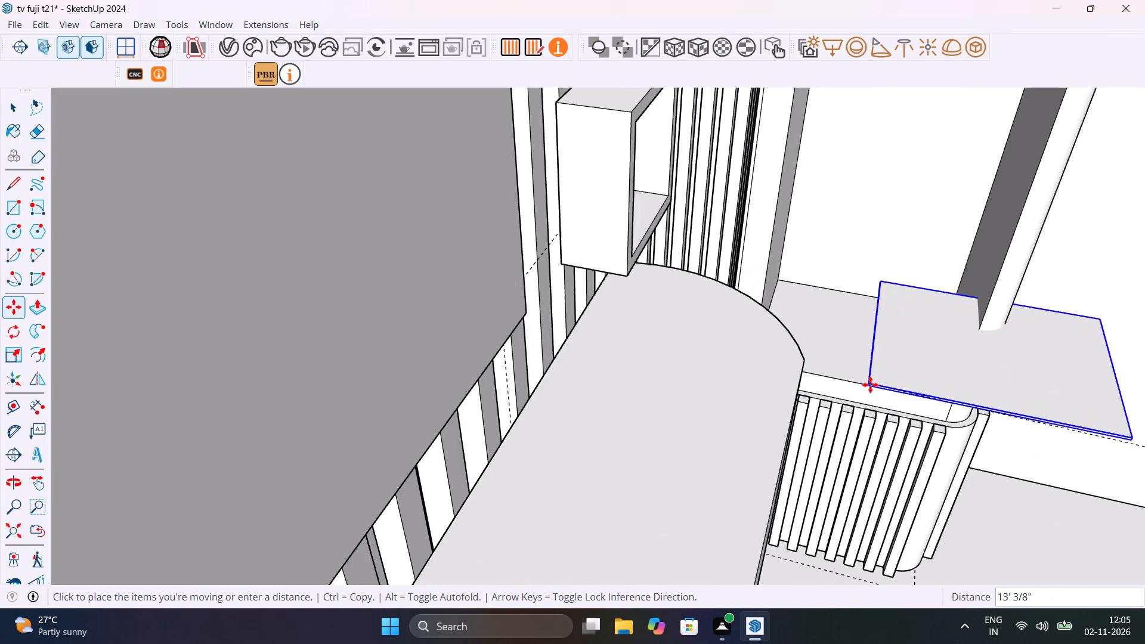
pyautogui.scroll(17, 870, 385)
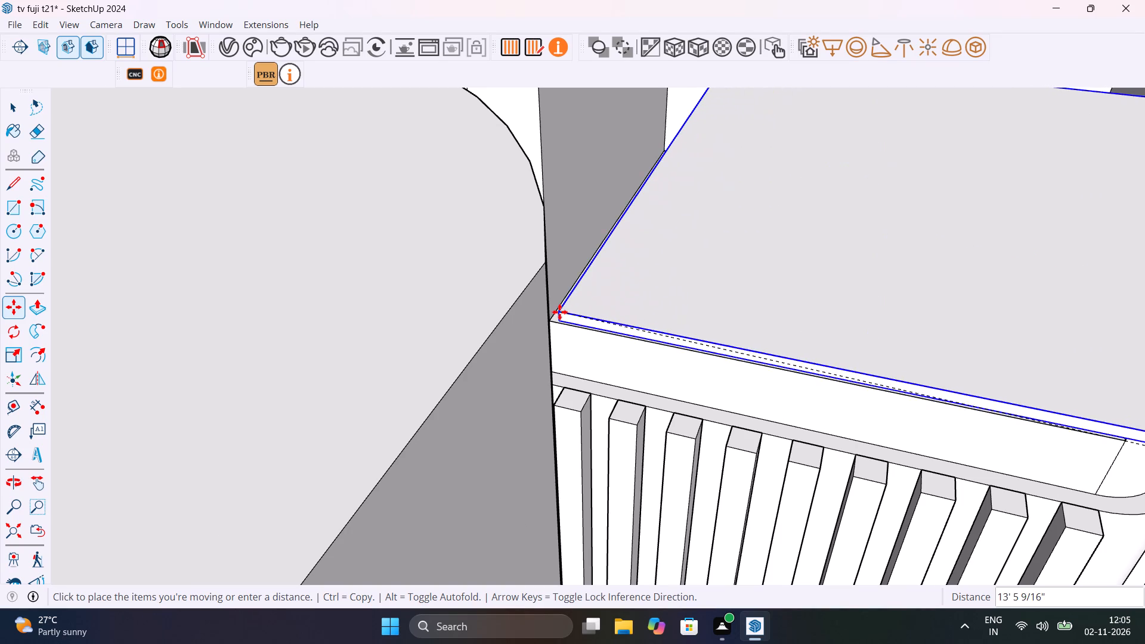
pyautogui.scroll(16, 555, 313)
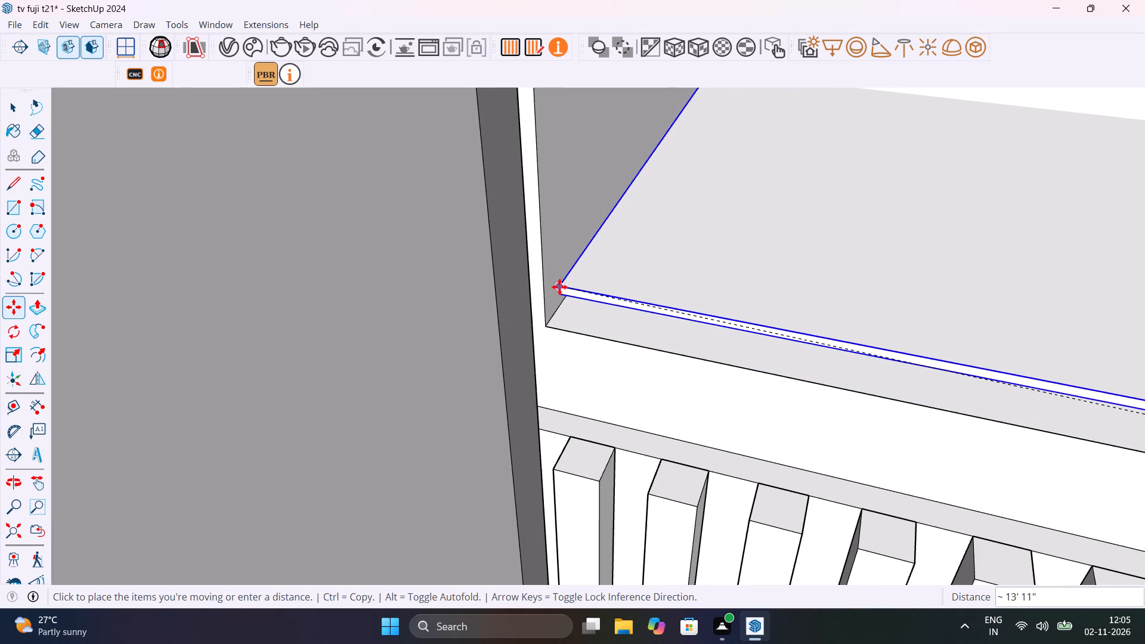
pyautogui.click(562, 293)
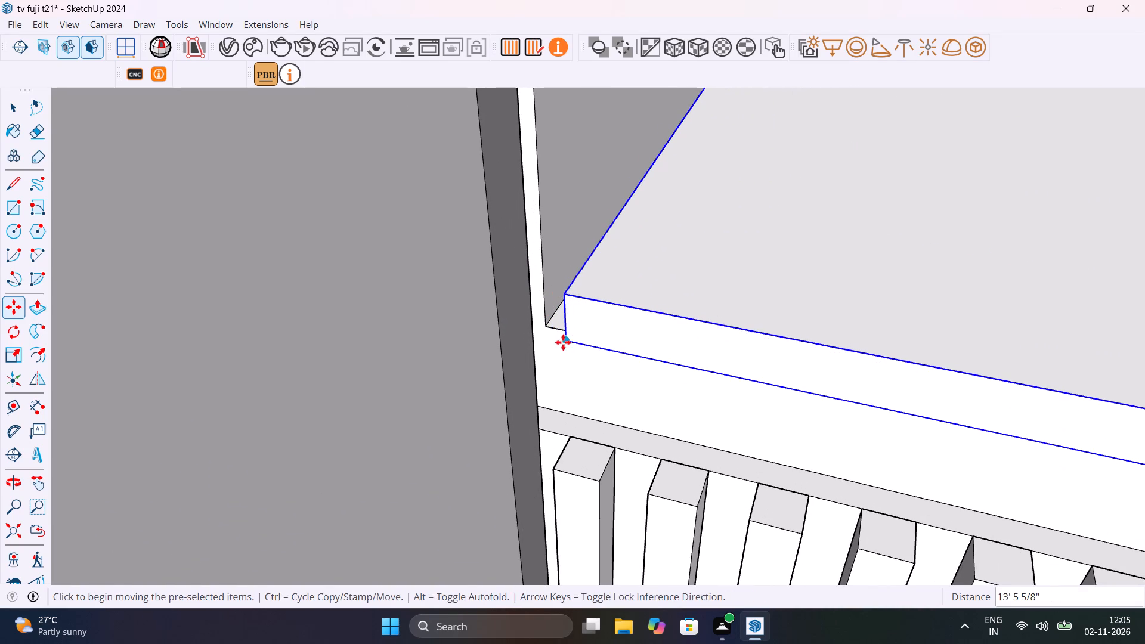
# Move the shelf by its lower front corner so it snaps exactly onto the niche floor's front corner.
pyautogui.click(563, 342)
pyautogui.scroll(12, 549, 320)
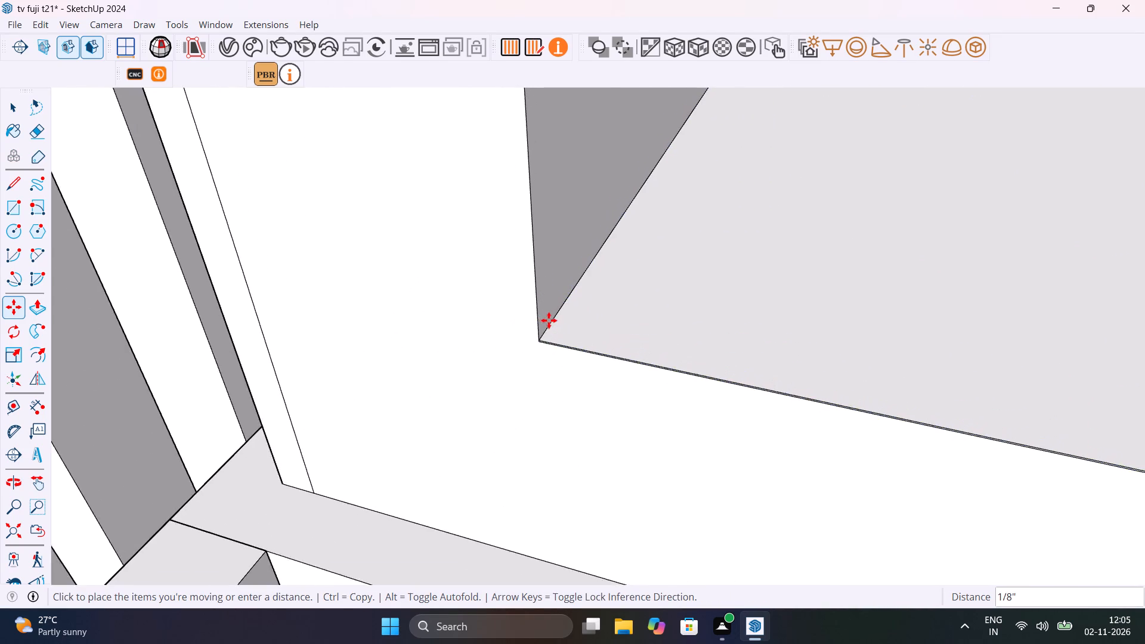
pyautogui.scroll(3, 549, 320)
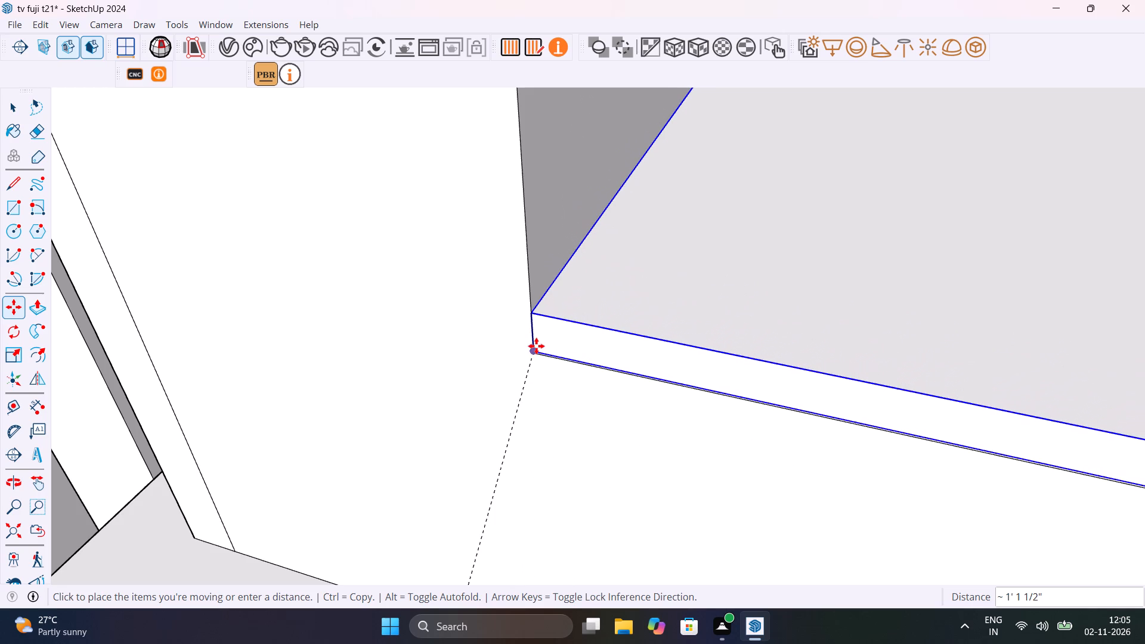
pyautogui.click(536, 347)
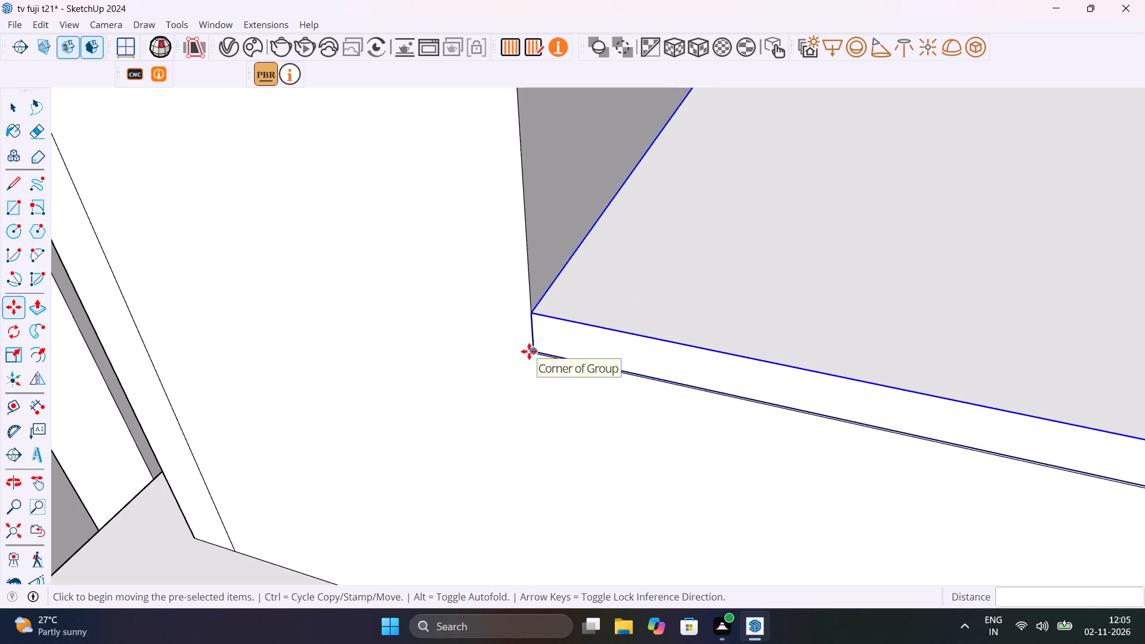
# Copy the shelf straight up along the vertical axis by about 7' 3/16", just below the niche's top.
pyautogui.click(529, 351)
pyautogui.scroll(-14, 562, 231)
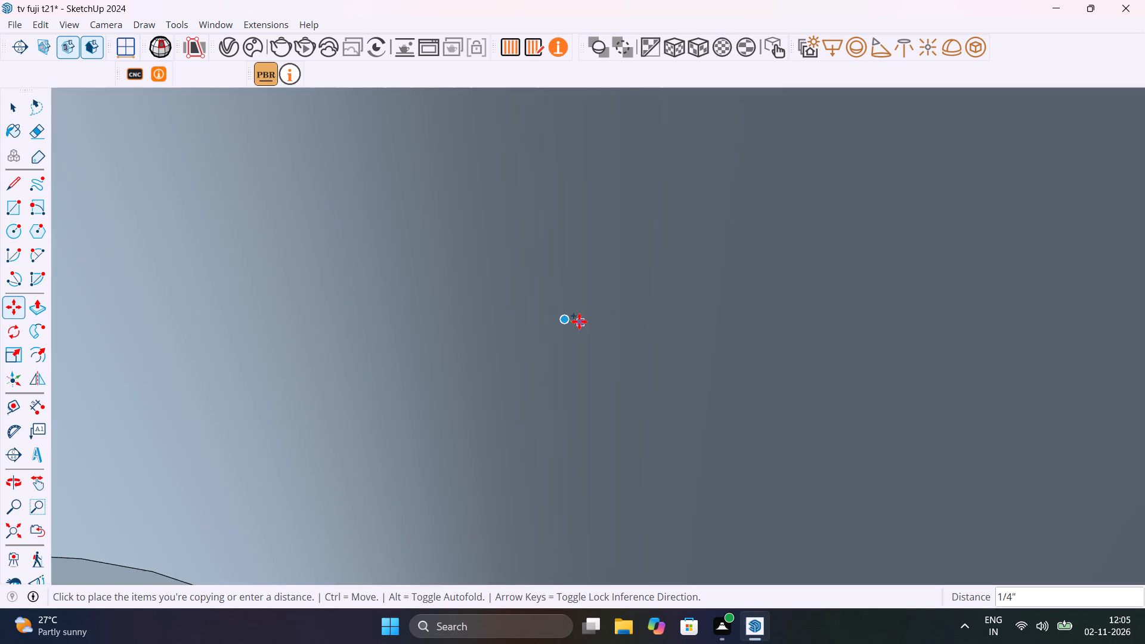
pyautogui.scroll(-5, 579, 321)
pyautogui.click(14, 535)
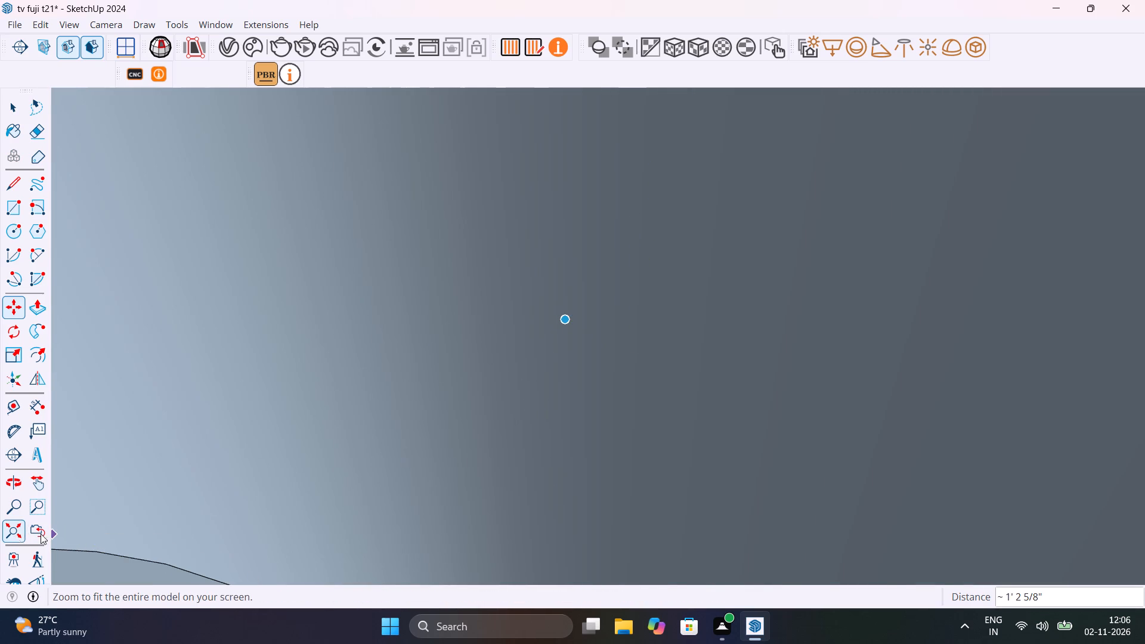
pyautogui.scroll(6, 644, 212)
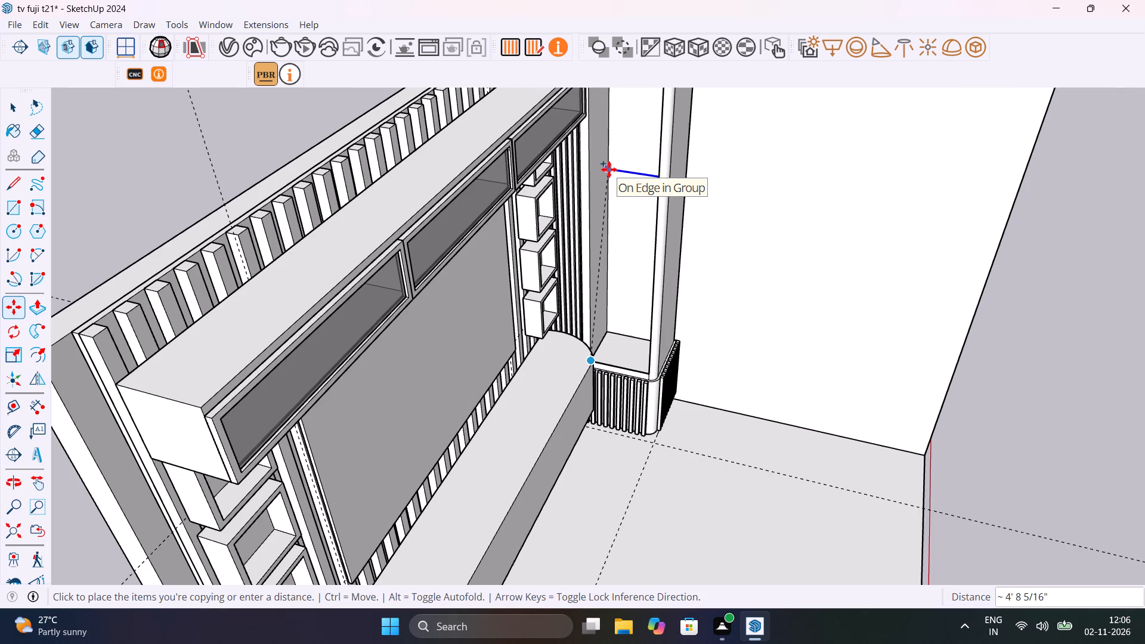
pyautogui.press('Up')
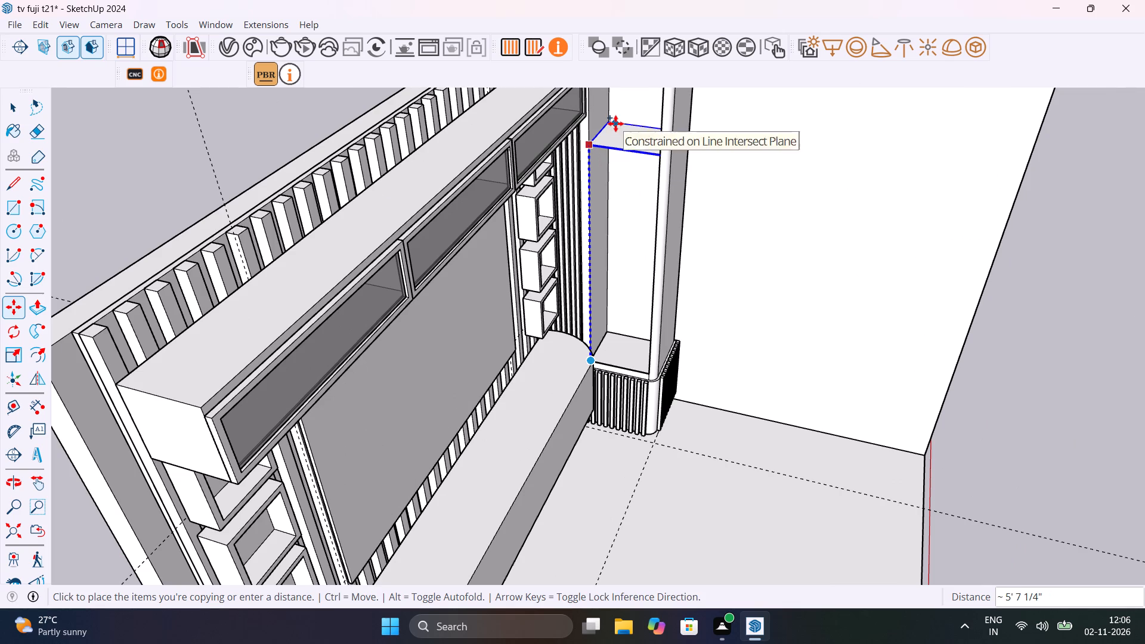
pyautogui.keyDown('shift'); pyautogui.moveTo(615, 123); pyautogui.dragTo(636, 216, button='middle'); pyautogui.keyUp('shift')
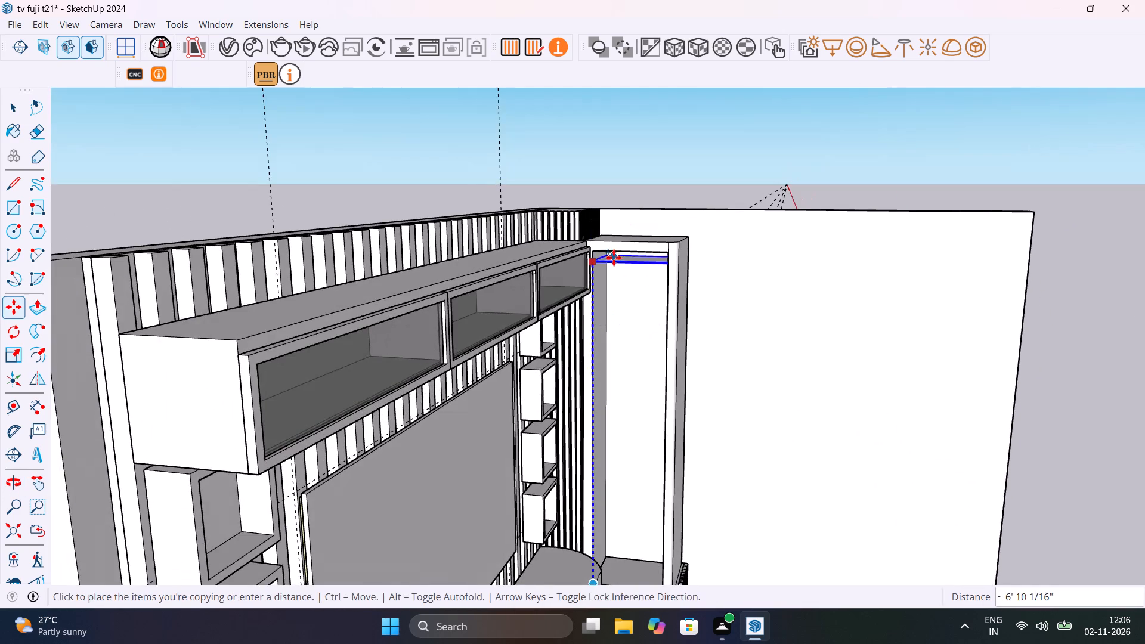
pyautogui.scroll(16, 614, 258)
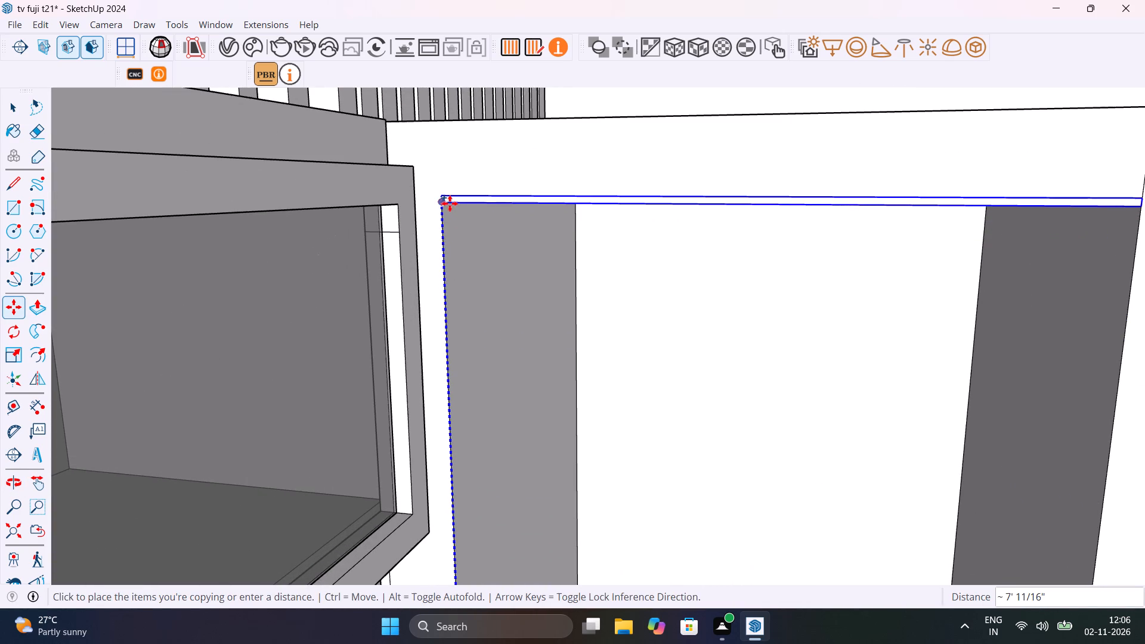
pyautogui.scroll(10, 445, 218)
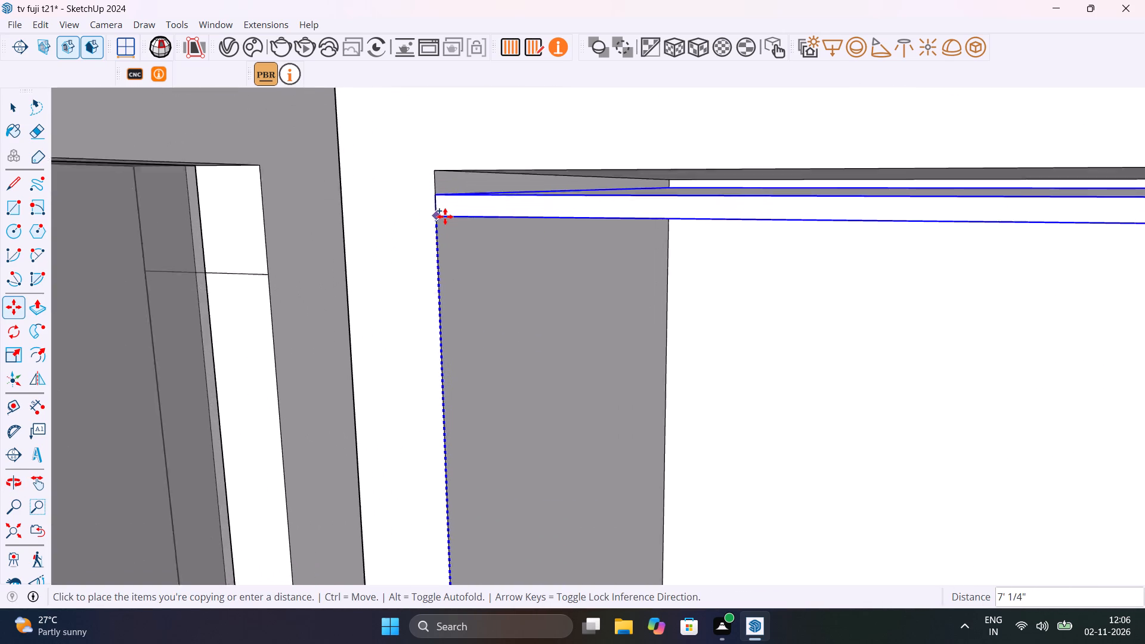
pyautogui.scroll(2, 445, 216)
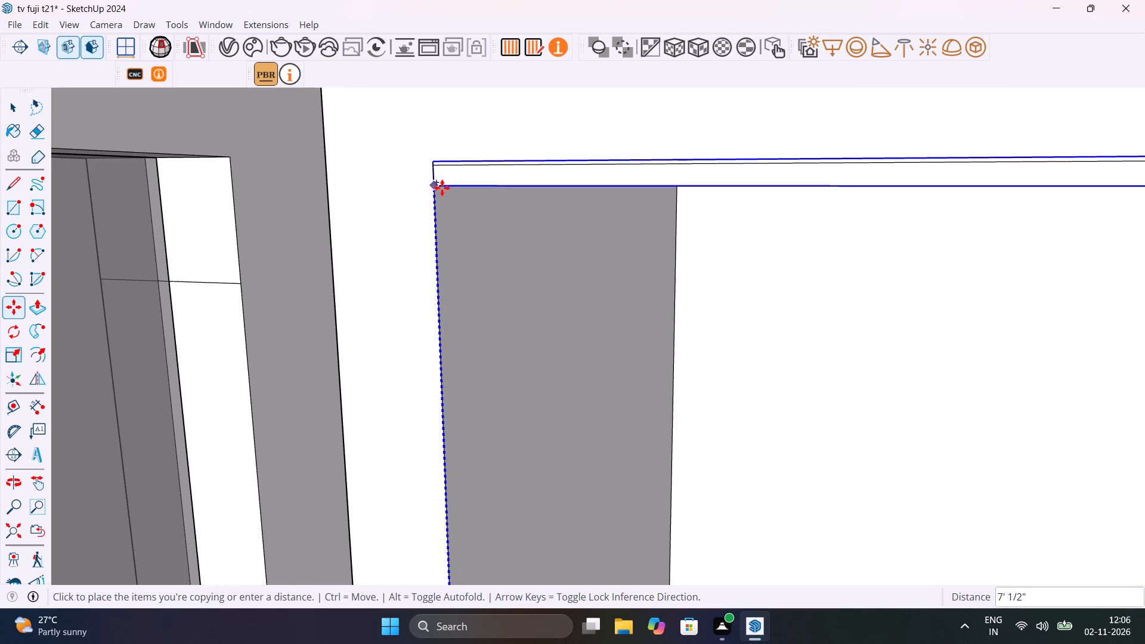
pyautogui.click(444, 226)
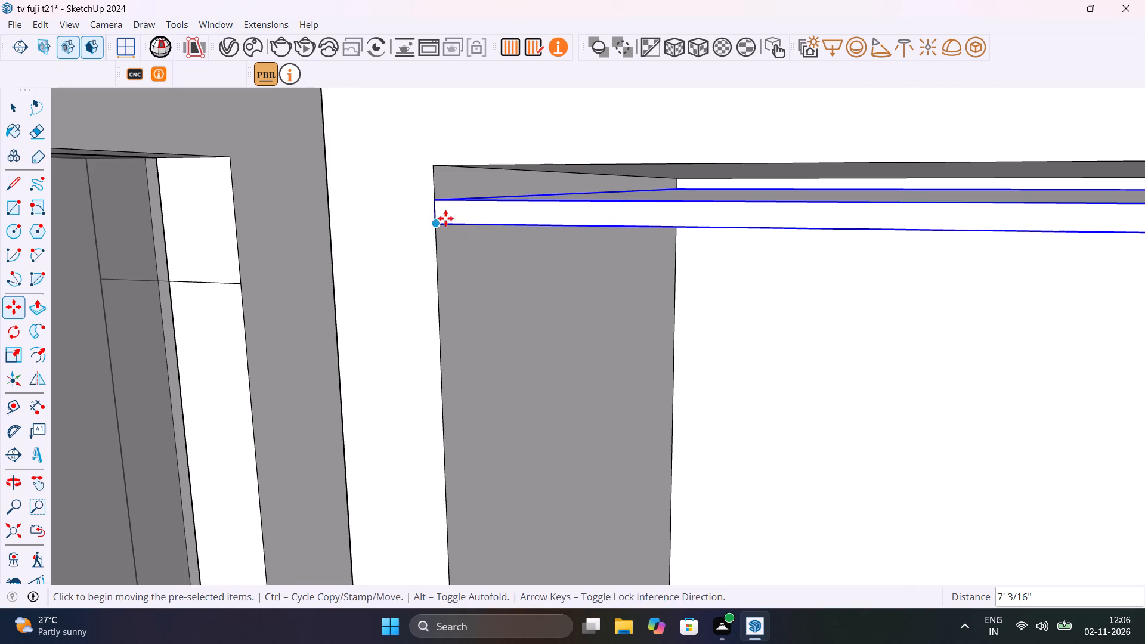
# Move the copied shelf up about 5/16" so its upper front corner meets the niche's top corner.
pyautogui.click(437, 202)
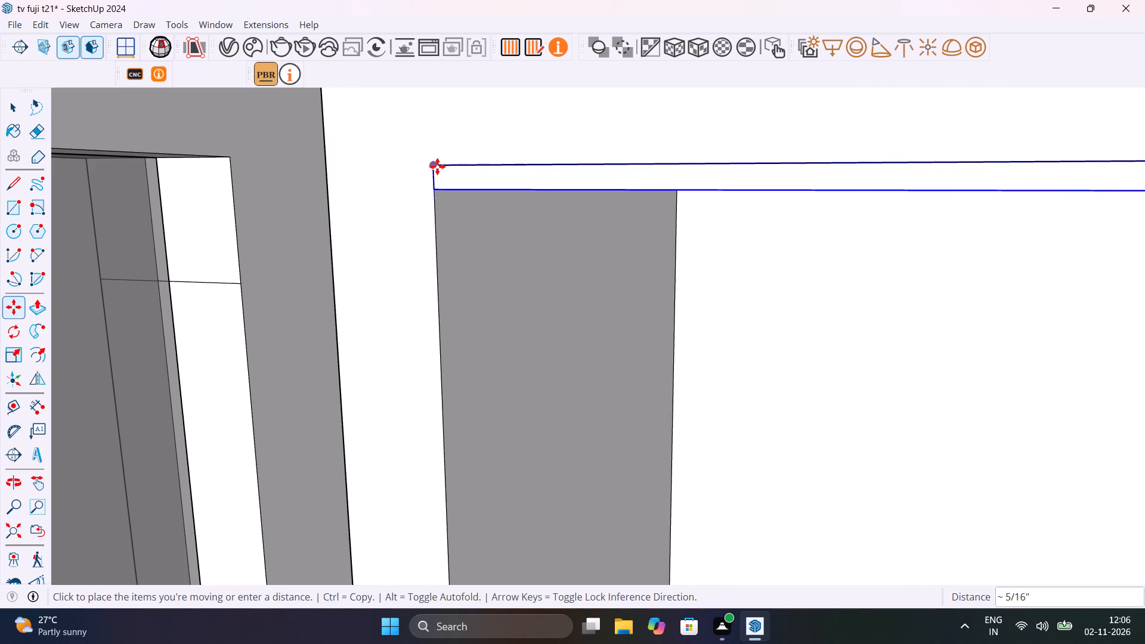
pyautogui.scroll(10, 437, 166)
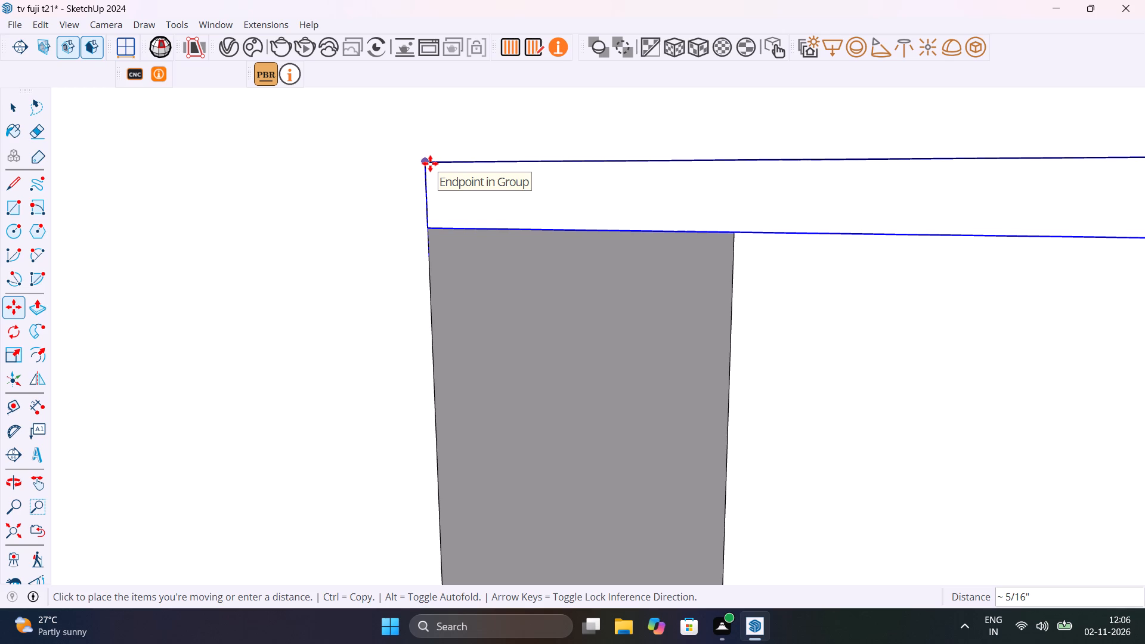
pyautogui.click(430, 163)
# Try to divide the distance between the bottom and top niche shelves into 5 equal spaces with array copies.
pyautogui.scroll(-6, 528, 278)
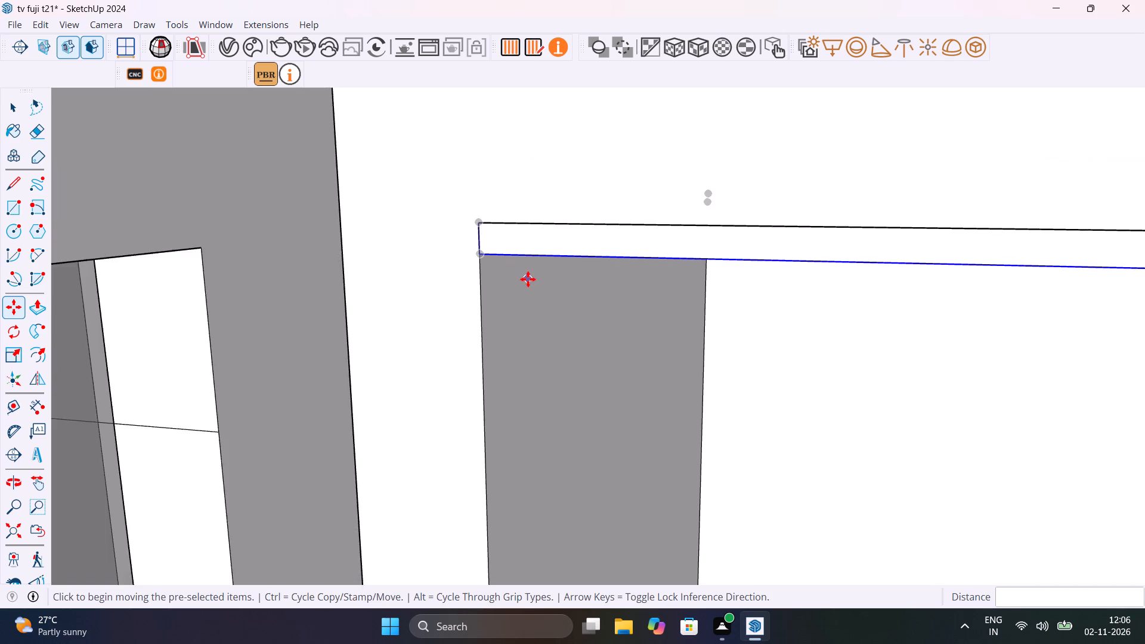
pyautogui.scroll(-10, 528, 279)
pyautogui.scroll(-7, 558, 330)
pyautogui.keyDown('shift'); pyautogui.moveTo(614, 351); pyautogui.dragTo(575, 341, button='middle'); pyautogui.keyUp('shift')
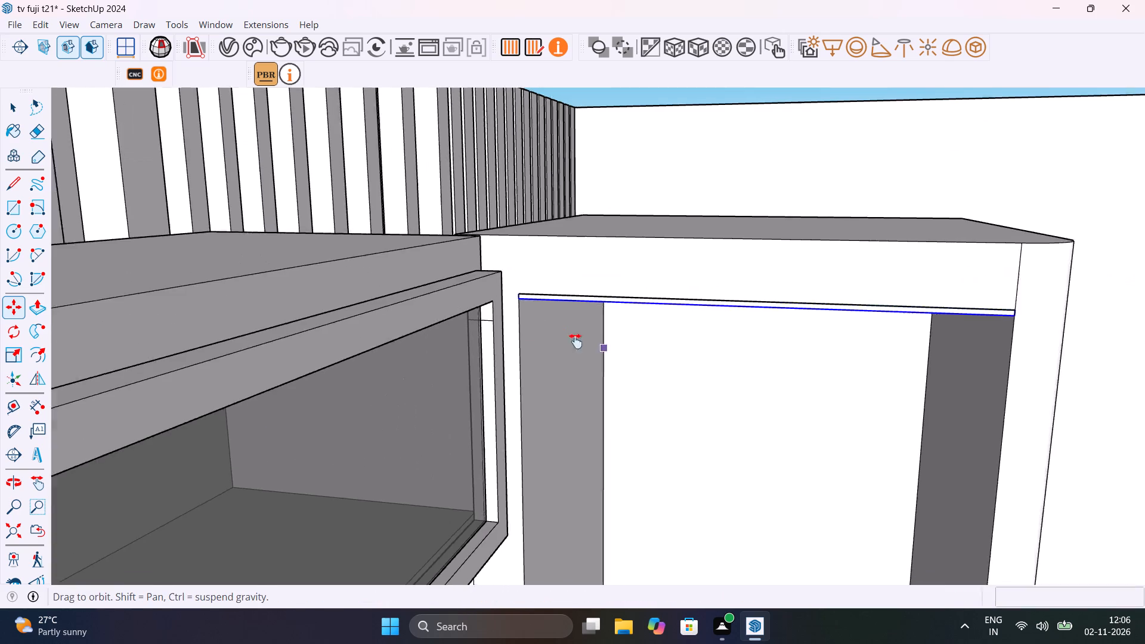
pyautogui.keyDown('shift'); pyautogui.moveTo(575, 341); pyautogui.dragTo(363, 283, button='middle'); pyautogui.keyUp('shift')
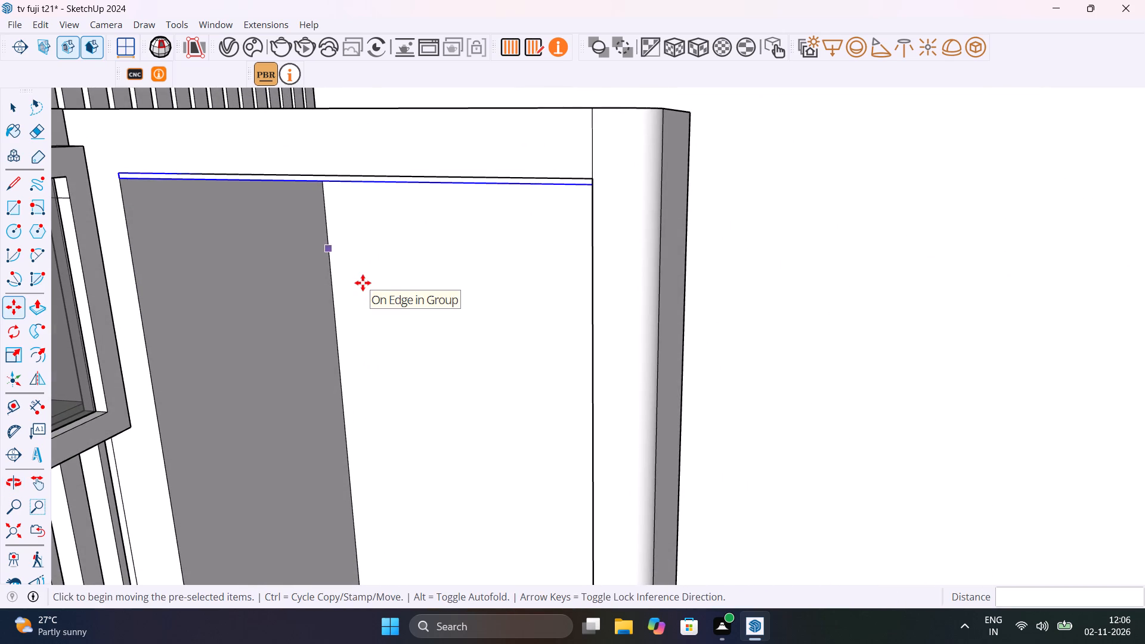
pyautogui.scroll(-5, 388, 283)
pyautogui.keyDown('shift'); pyautogui.moveTo(392, 285); pyautogui.dragTo(586, 262, button='middle'); pyautogui.keyUp('shift')
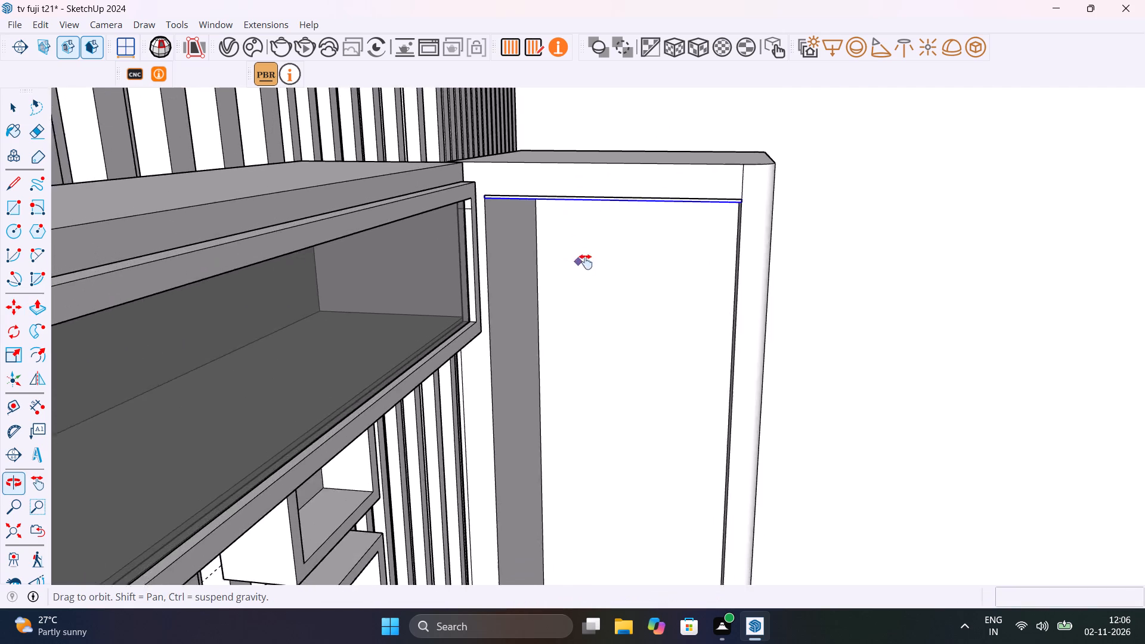
pyautogui.keyDown('shift'); pyautogui.moveTo(586, 262); pyautogui.dragTo(581, 287, button='middle'); pyautogui.keyUp('shift')
pyautogui.scroll(-5, 581, 287)
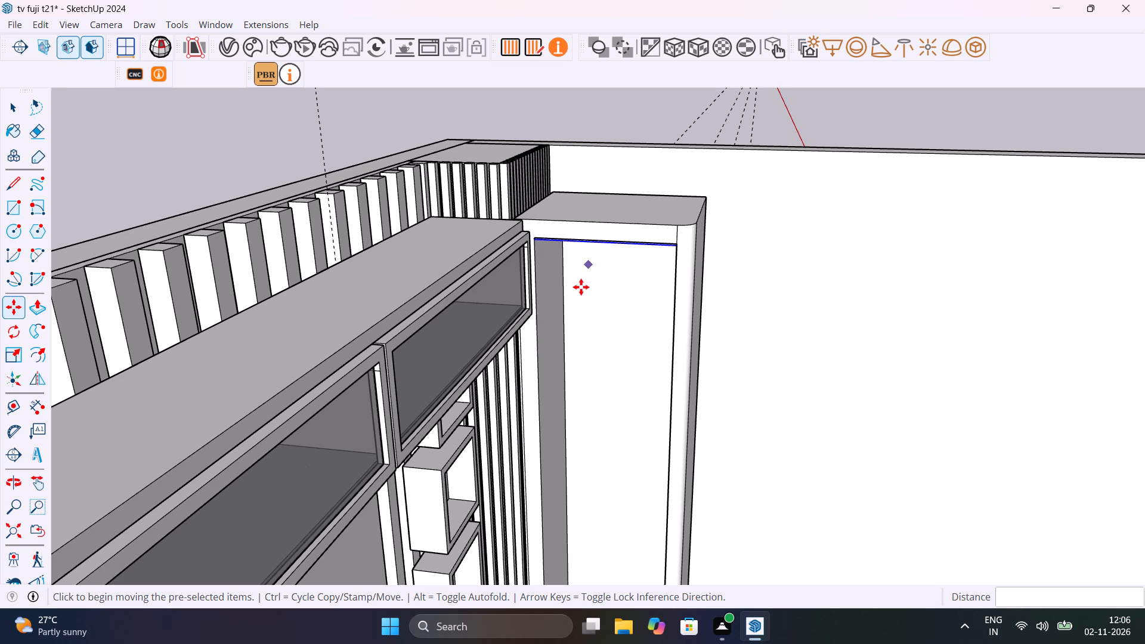
pyautogui.write('5/')
pyautogui.press('Return')
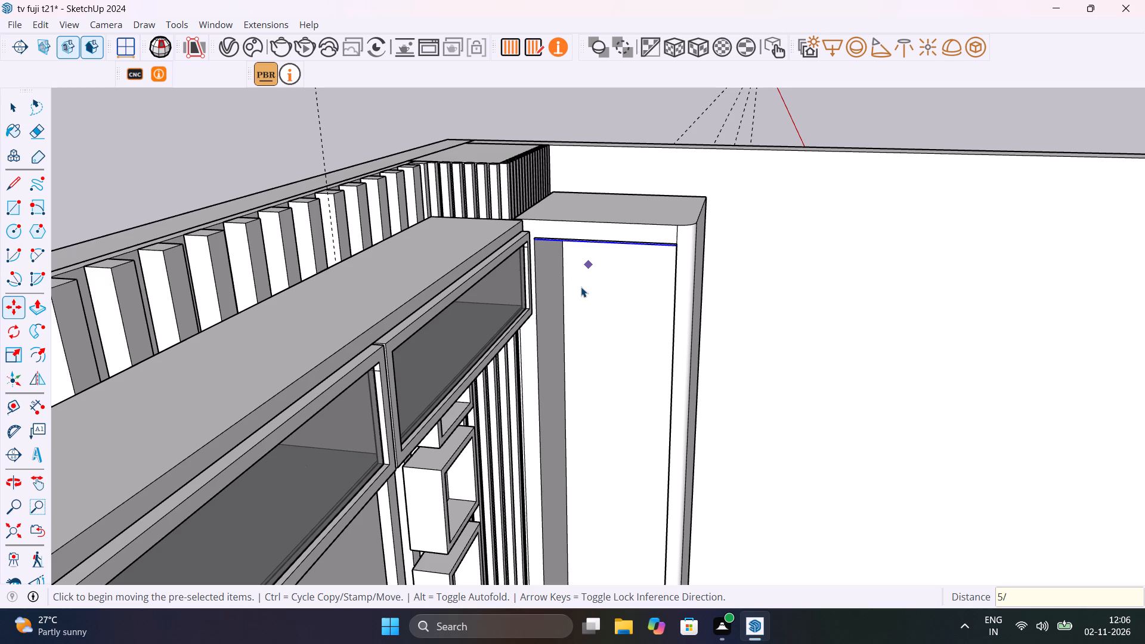
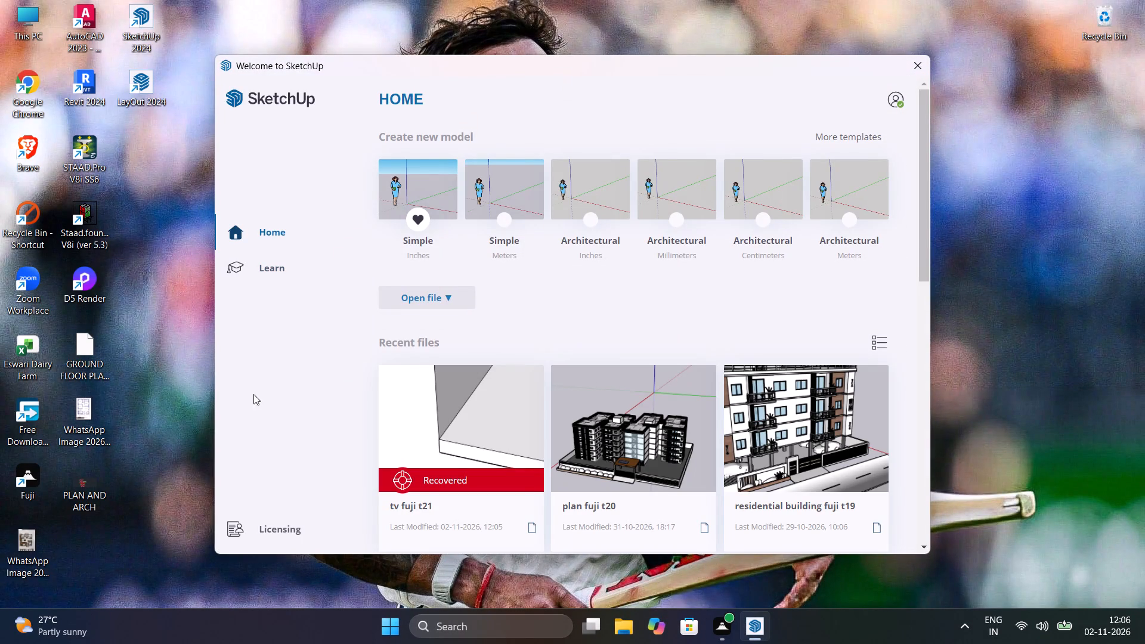
# Open the recovered model "tv fuji t21" from the recent files.
pyautogui.click(484, 475)
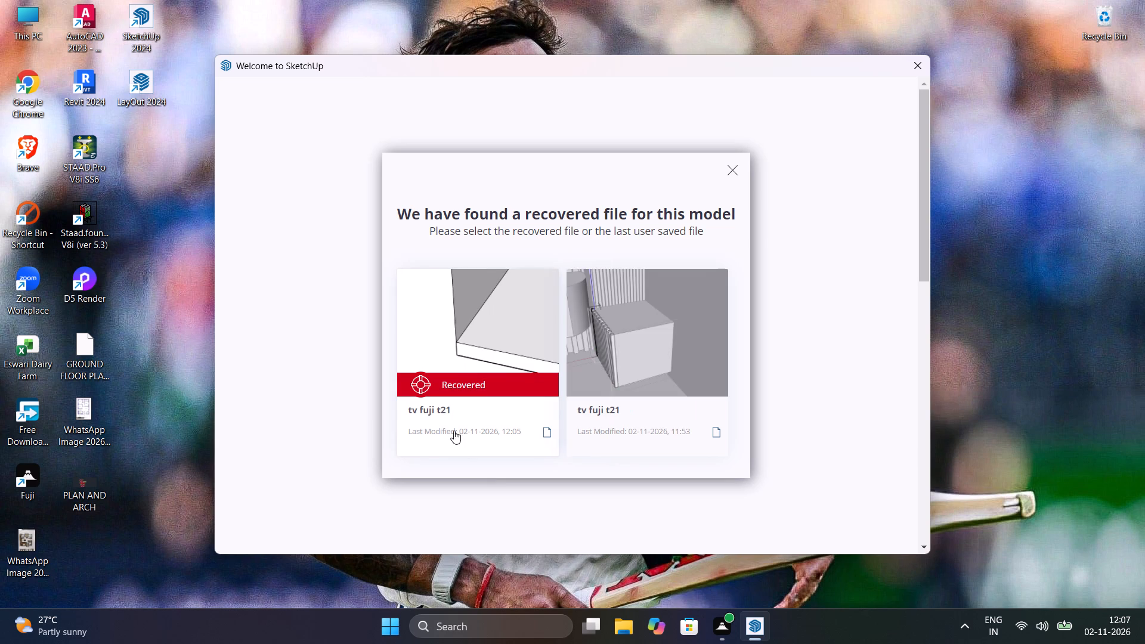
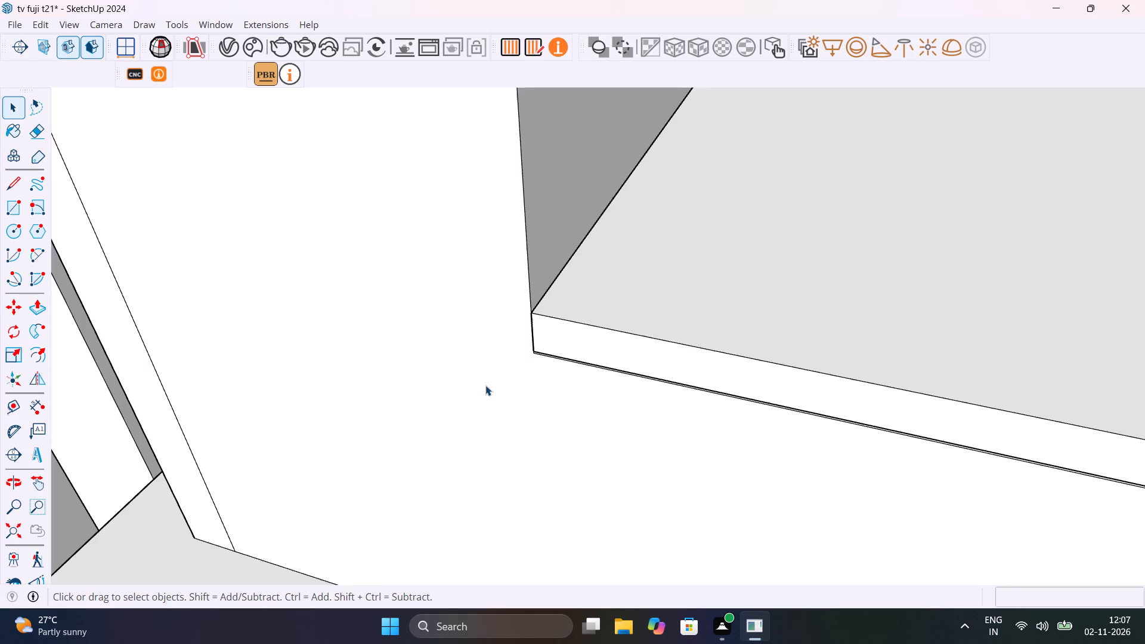
# Dismiss the CTS Louvers Pro licence window and the Enscape update notification.
pyautogui.scroll(-15, 608, 342)
pyautogui.hotkey('ctrl', 's')
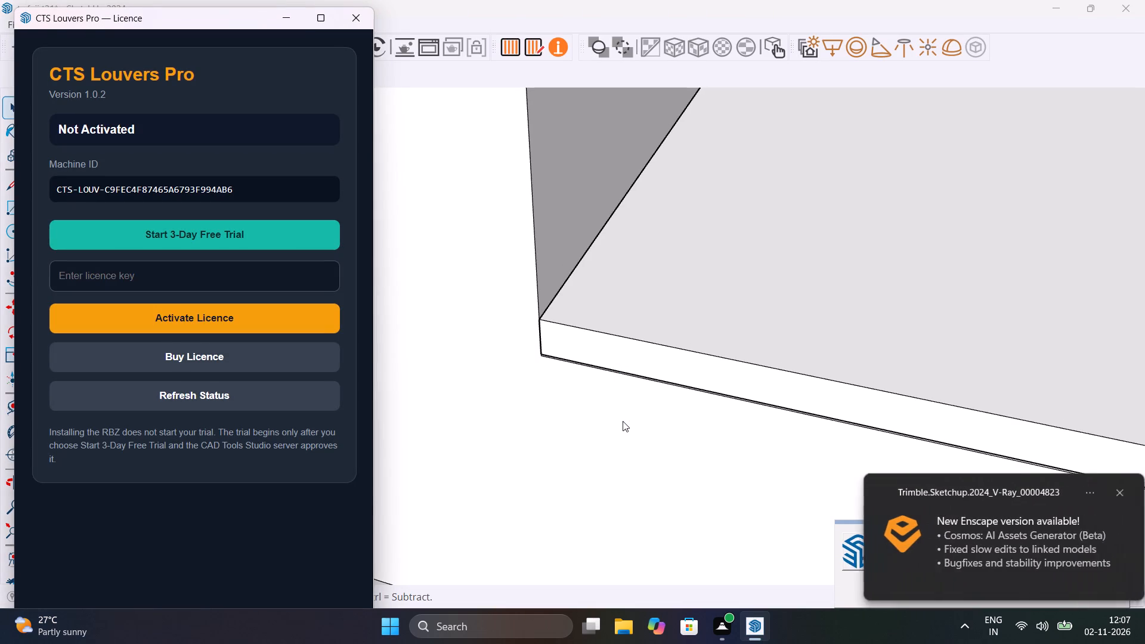
pyautogui.click(372, 23)
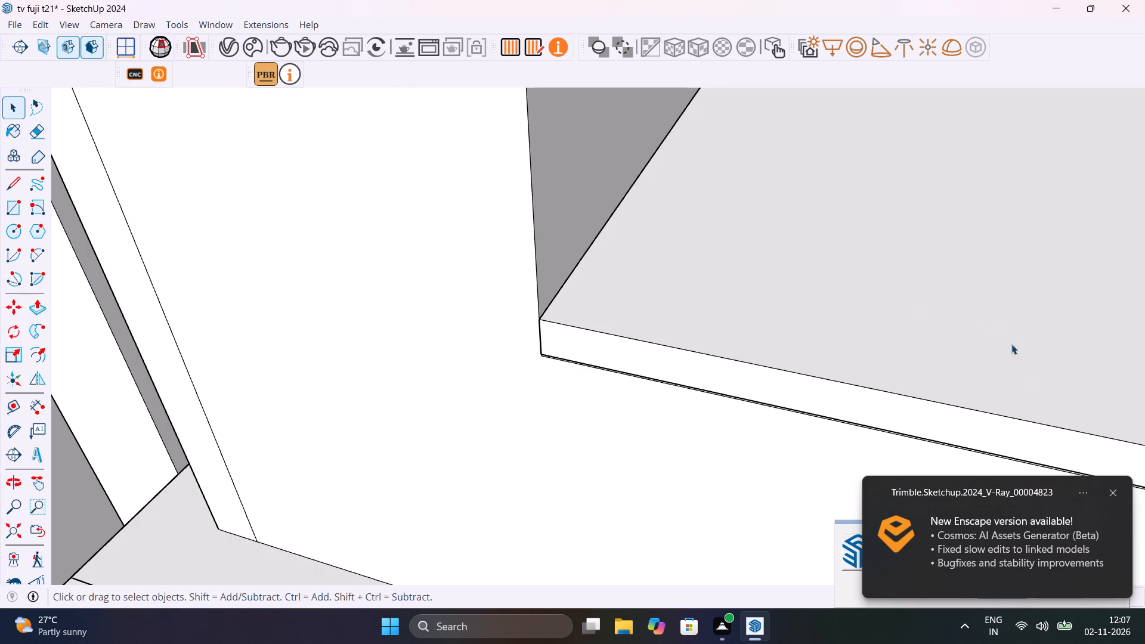
pyautogui.click(1119, 493)
# Save the model as "tv fuji t21" in the SketchUp projects folder, replacing the existing file.
pyautogui.scroll(-12, 721, 329)
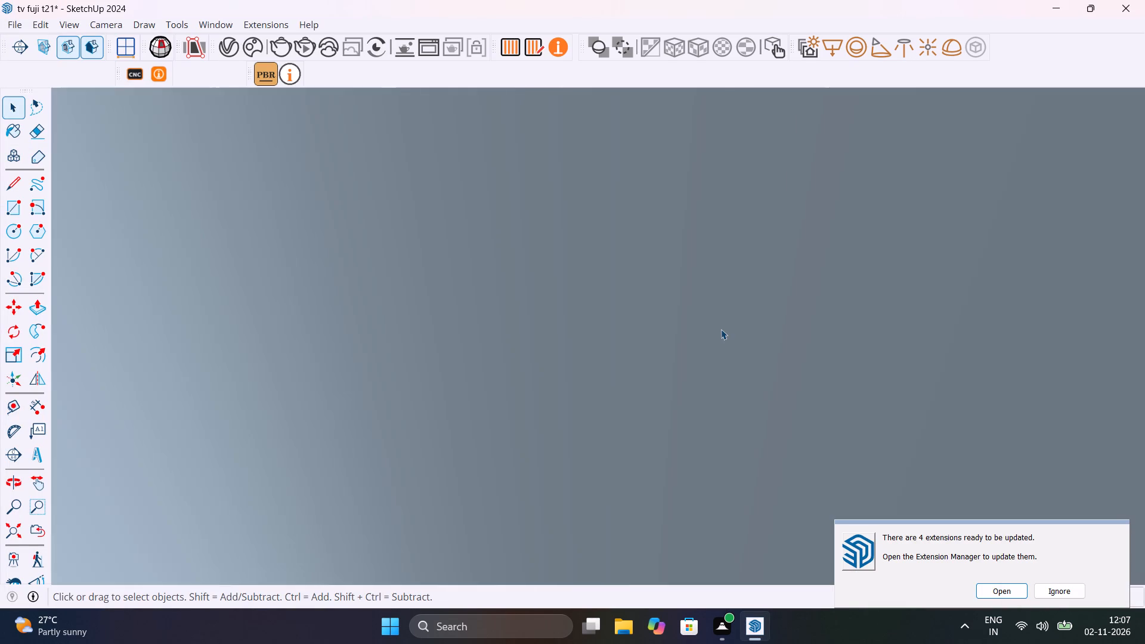
pyautogui.scroll(-10, 721, 329)
pyautogui.click(16, 531)
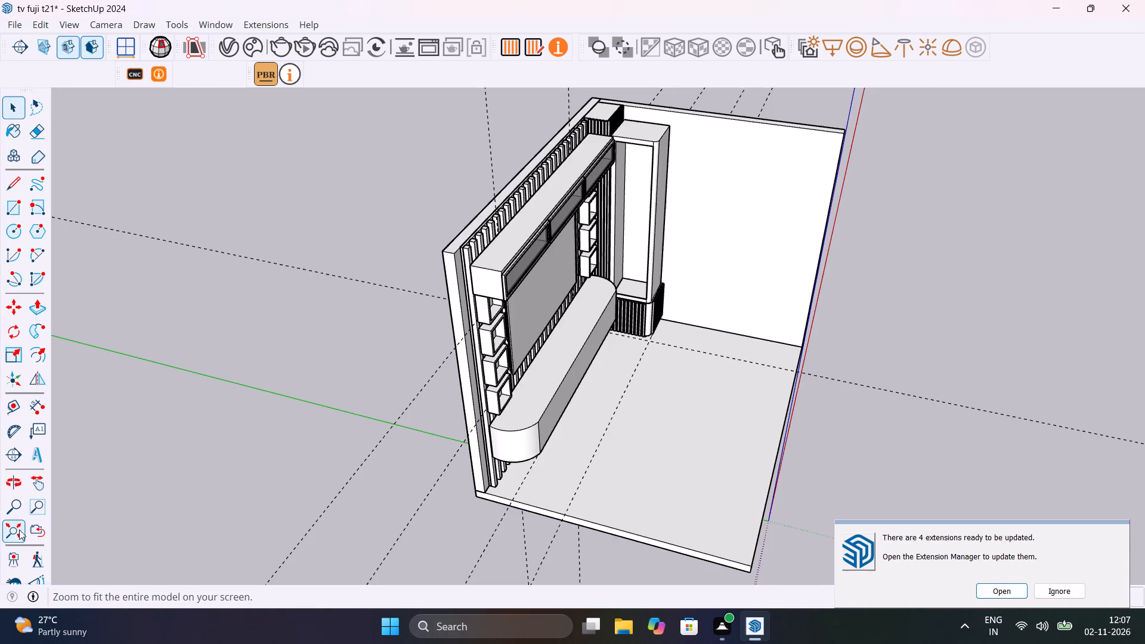
pyautogui.scroll(9, 651, 140)
pyautogui.moveTo(646, 286); pyautogui.dragTo(648, 312, button='middle')
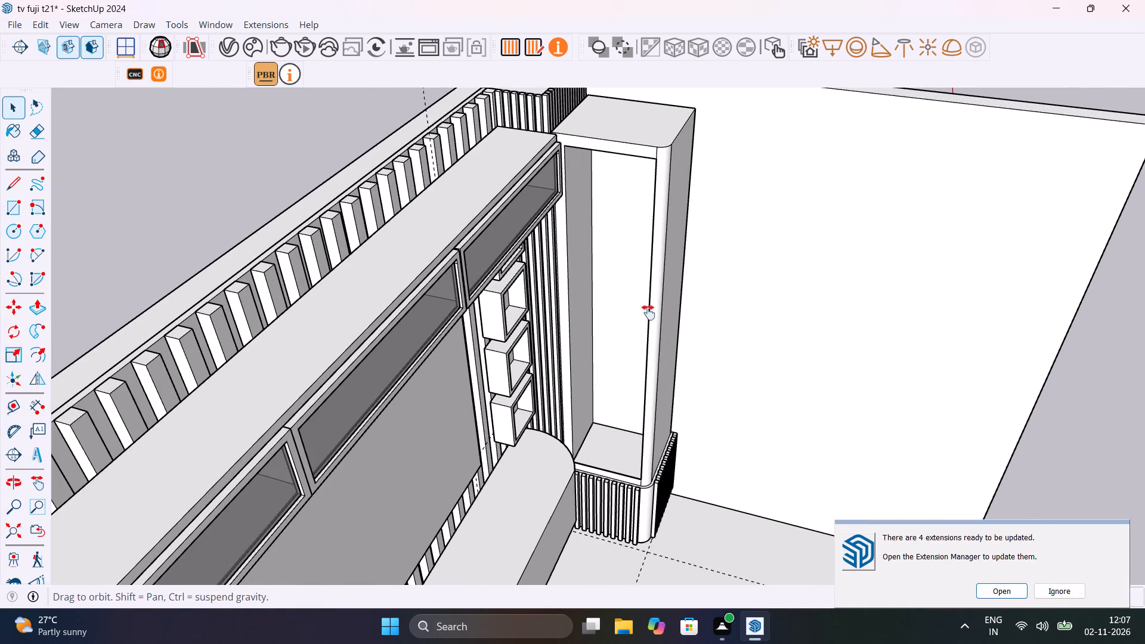
pyautogui.moveTo(648, 312); pyautogui.dragTo(732, 125, button='middle')
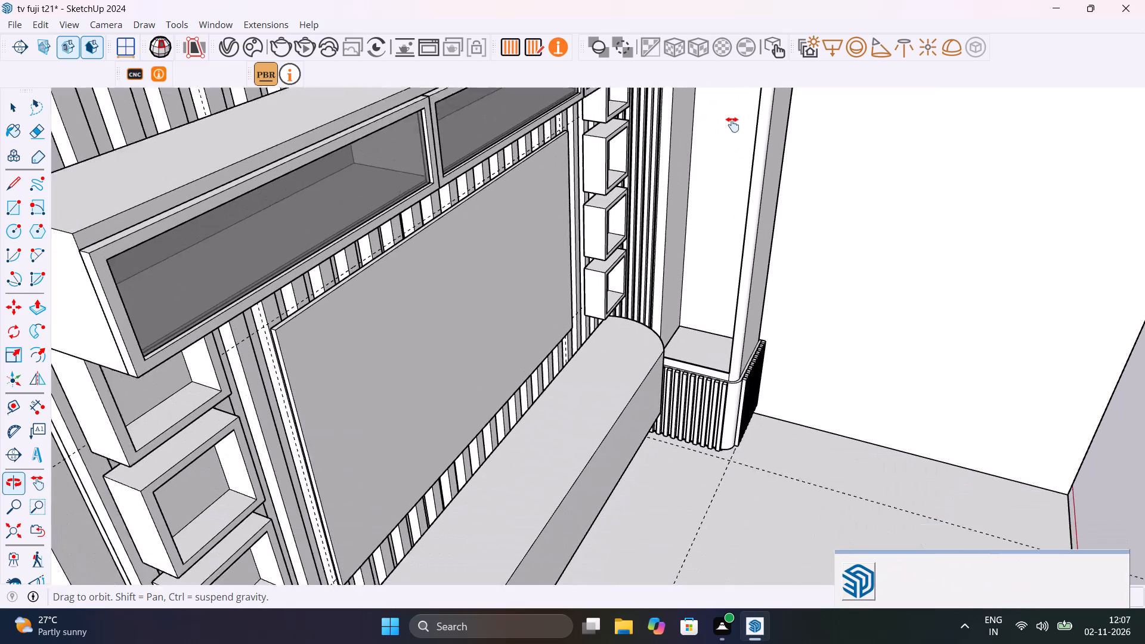
pyautogui.moveTo(732, 125); pyautogui.dragTo(733, 123, button='middle')
pyautogui.scroll(6, 723, 310)
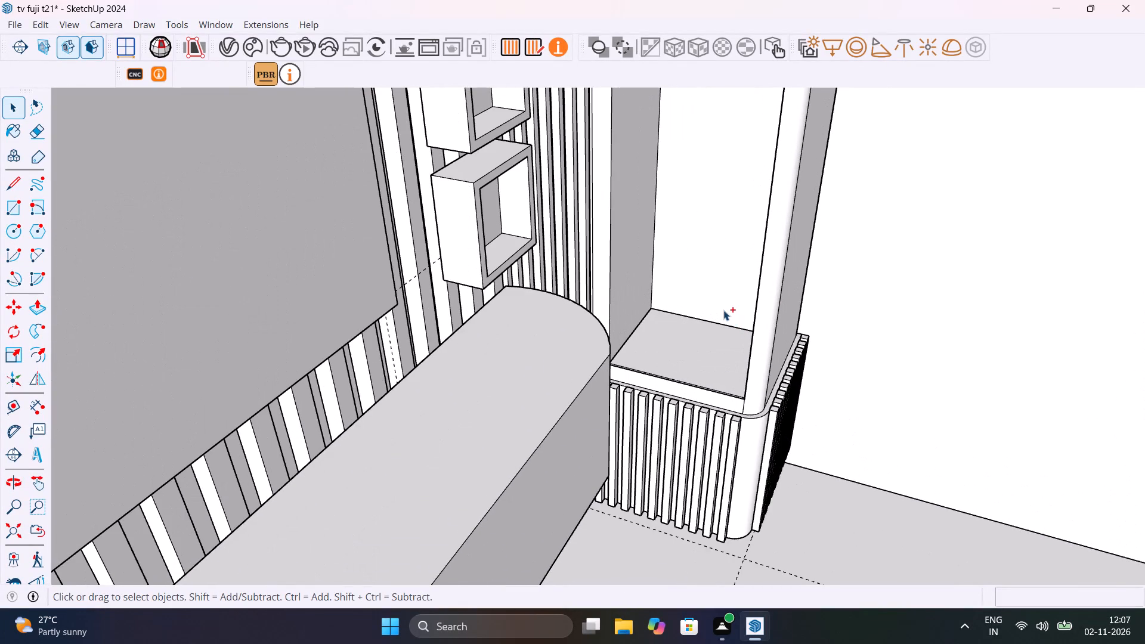
pyautogui.hotkey('ctrl', 's')
pyautogui.scroll(4, 683, 356)
pyautogui.click(561, 335)
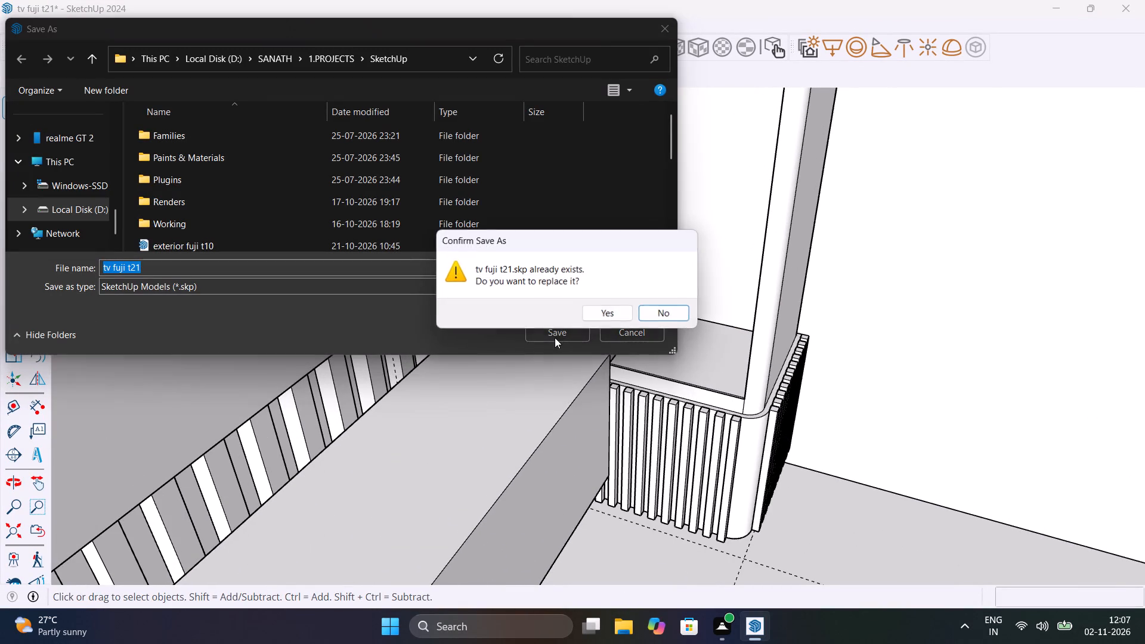
pyautogui.click(610, 313)
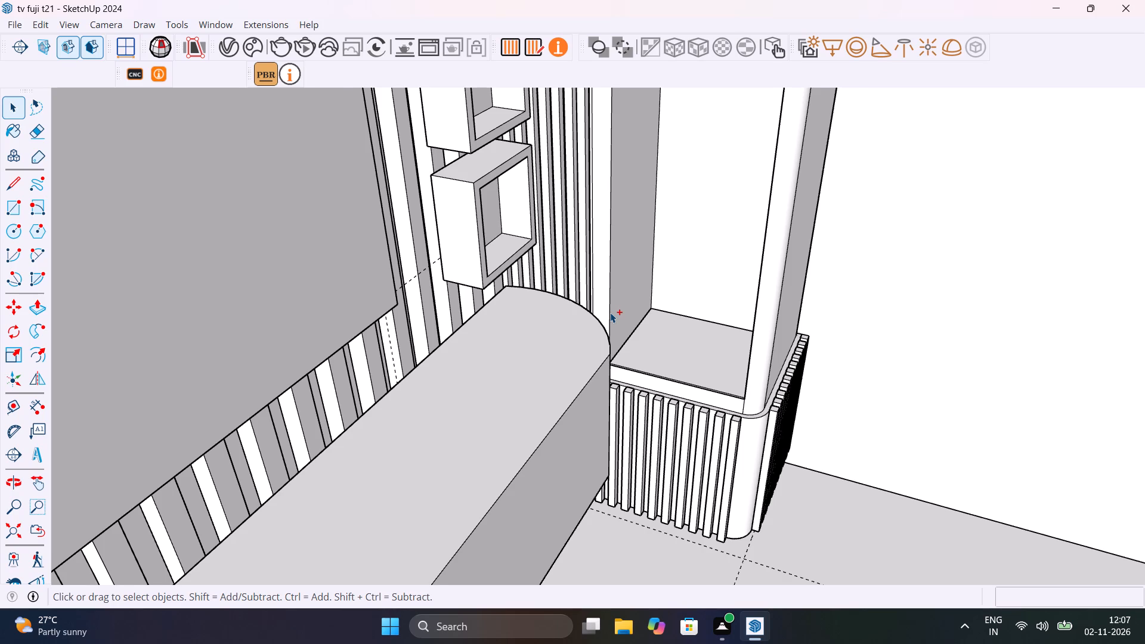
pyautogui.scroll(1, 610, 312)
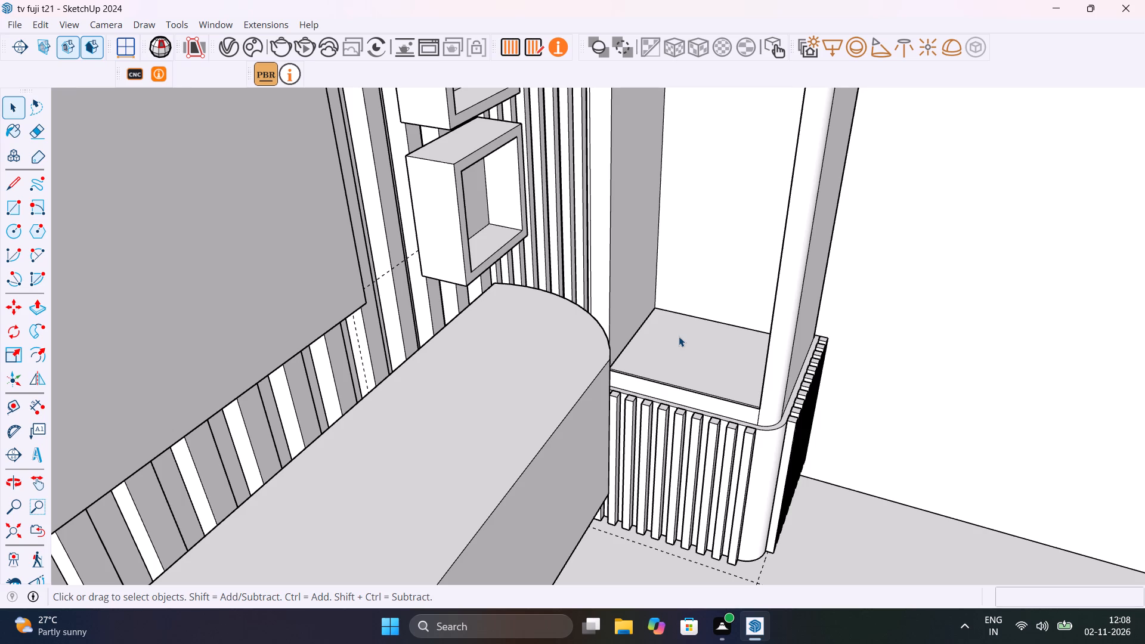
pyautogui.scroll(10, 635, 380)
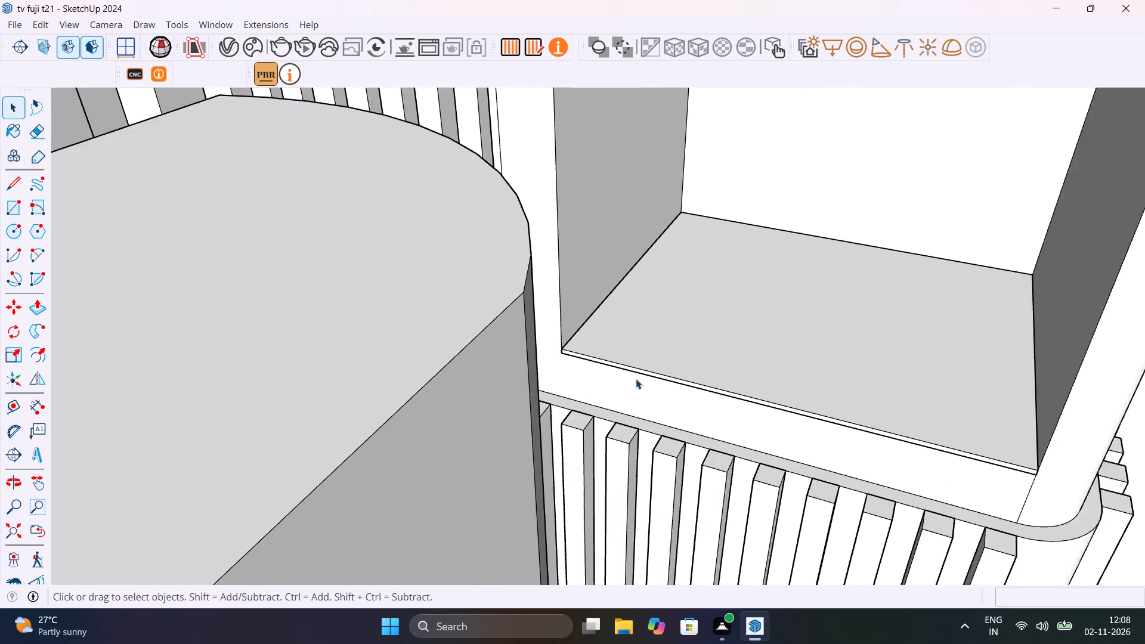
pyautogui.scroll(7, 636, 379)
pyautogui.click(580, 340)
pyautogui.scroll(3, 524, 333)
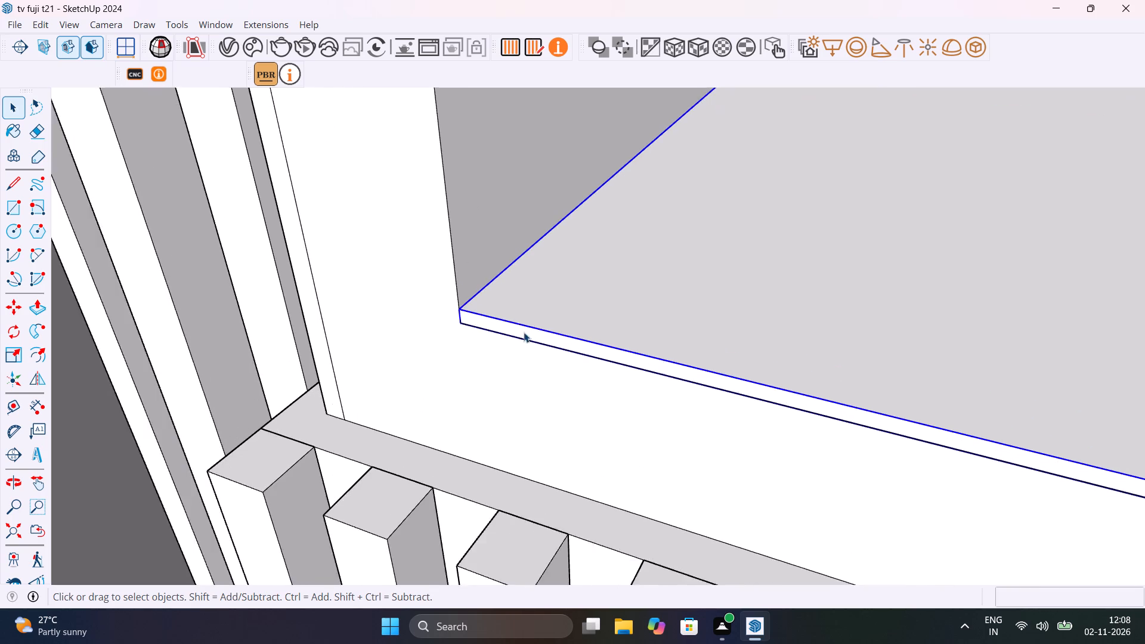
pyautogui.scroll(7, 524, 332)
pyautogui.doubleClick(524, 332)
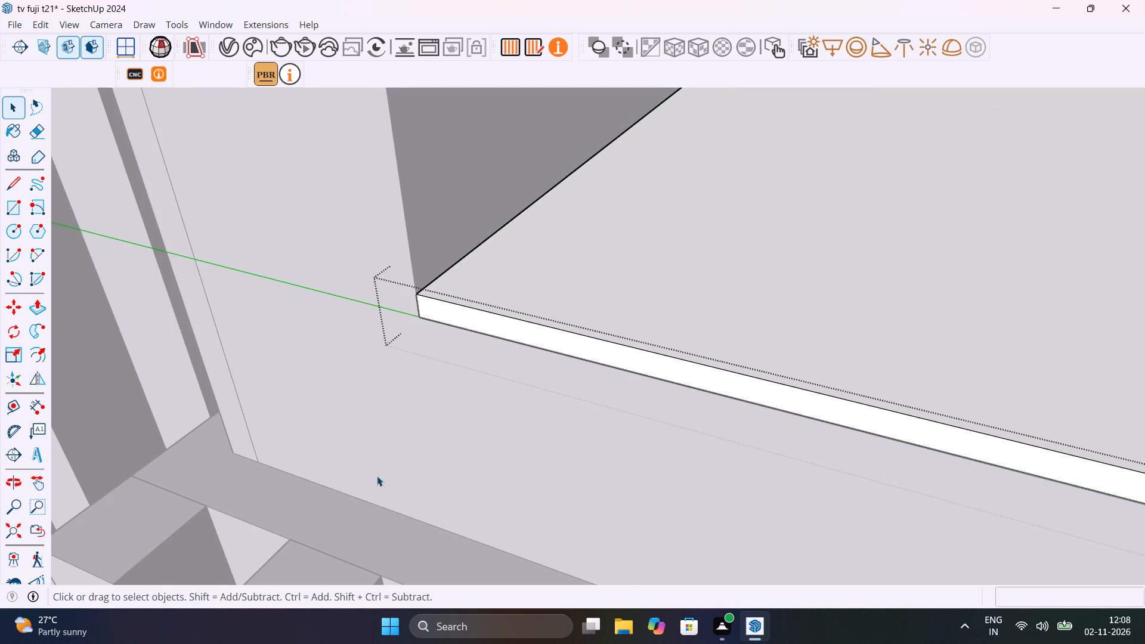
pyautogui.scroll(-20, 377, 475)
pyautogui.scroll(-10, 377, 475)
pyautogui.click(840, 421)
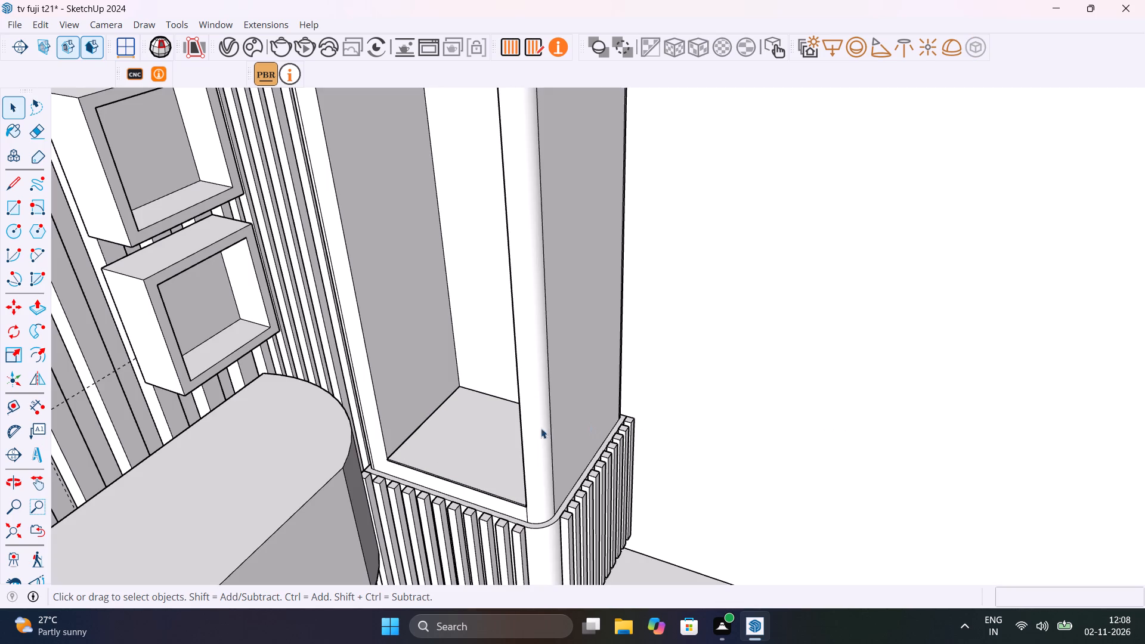
# Copy the thin panel at the base of the tall corner unit's niche straight up about 7' 1/2" to the niche's top edge.
pyautogui.scroll(10, 466, 447)
pyautogui.click(384, 460)
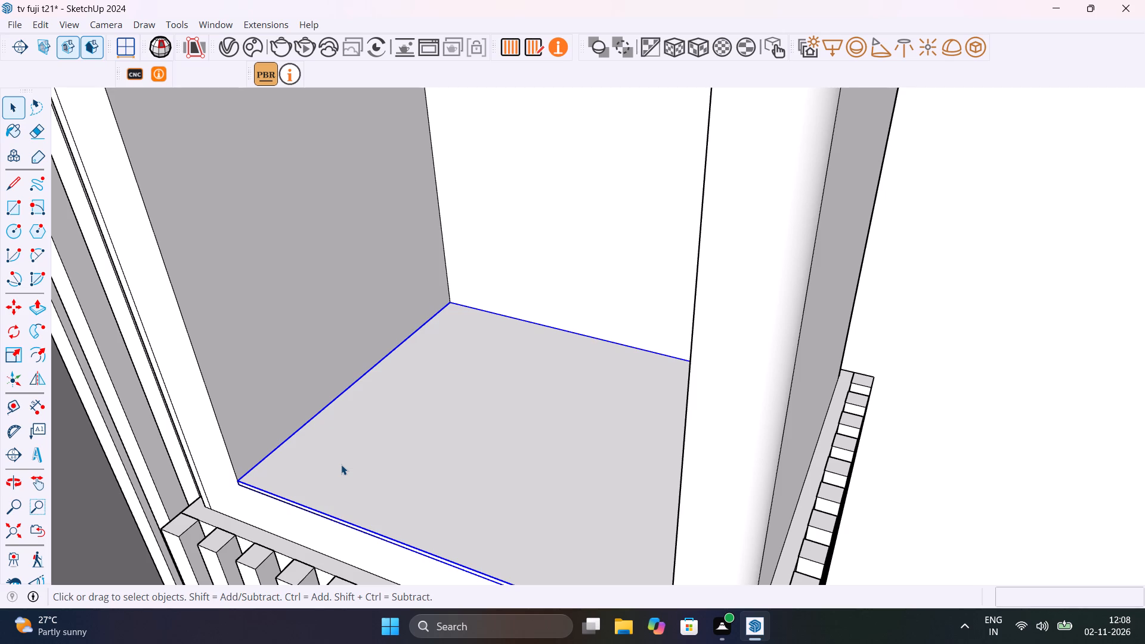
pyautogui.press('m')
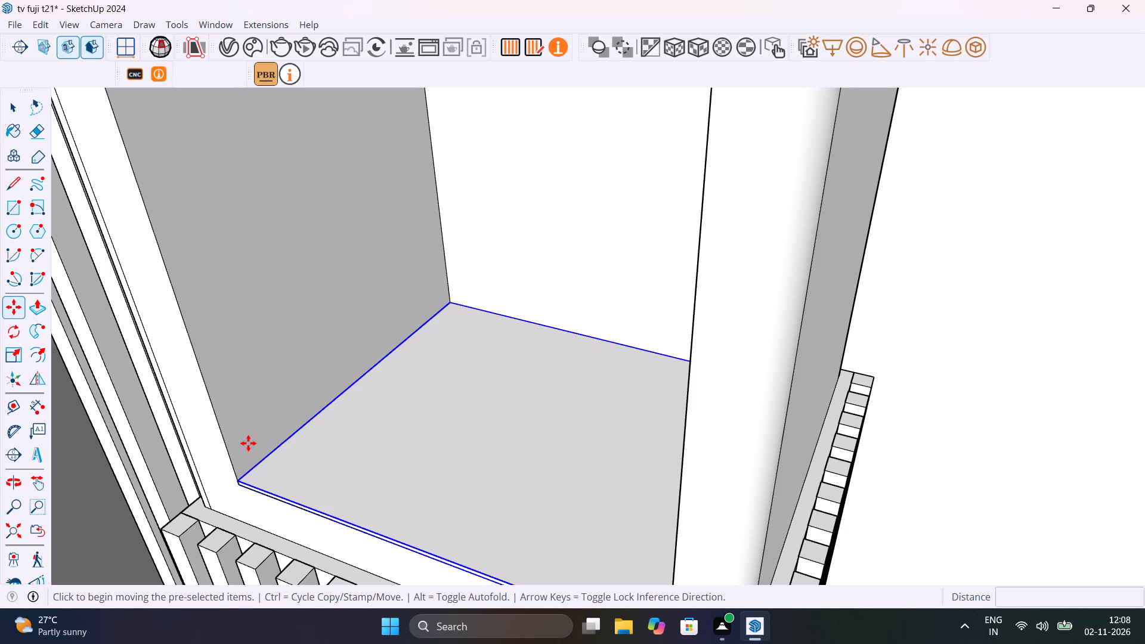
pyautogui.scroll(12, 225, 466)
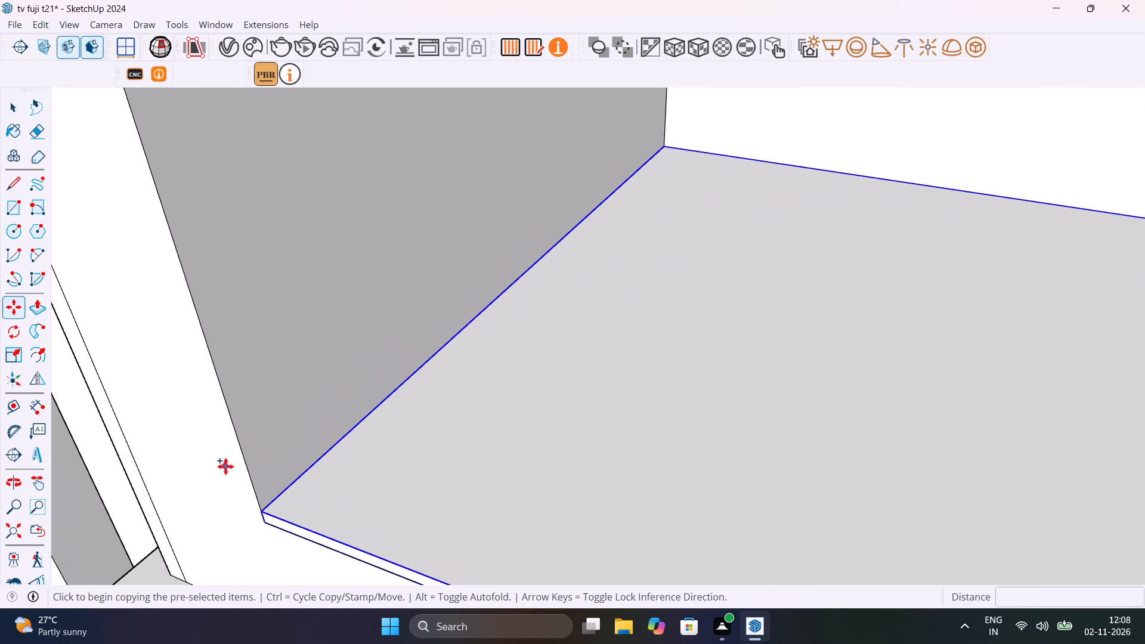
pyautogui.click(262, 509)
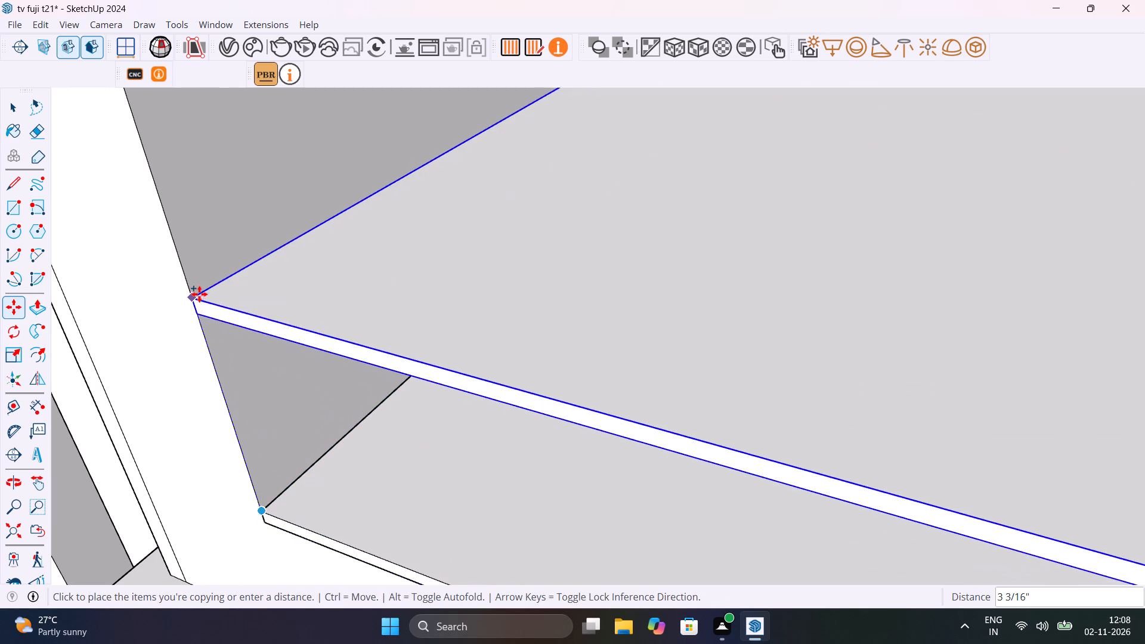
pyautogui.scroll(-14, 199, 294)
pyautogui.keyDown('shift'); pyautogui.moveTo(190, 300); pyautogui.dragTo(167, 450, button='middle'); pyautogui.keyUp('shift')
pyautogui.scroll(-1, 104, 504)
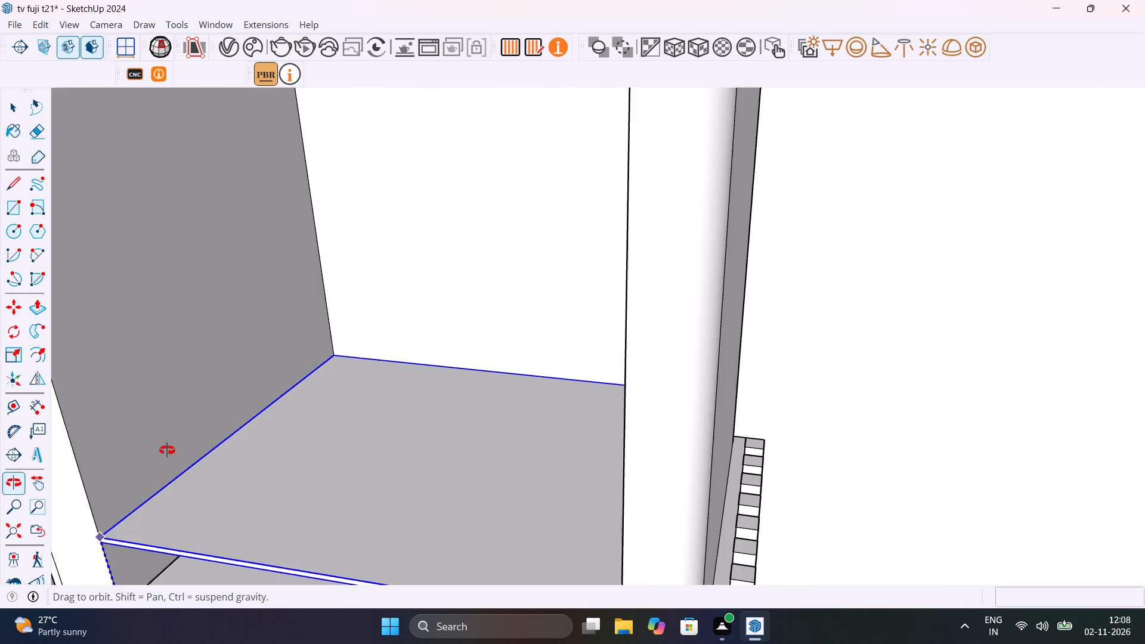
pyautogui.keyDown('shift'); pyautogui.moveTo(167, 450); pyautogui.dragTo(168, 450, button='middle'); pyautogui.keyUp('shift')
pyautogui.scroll(-19, 170, 360)
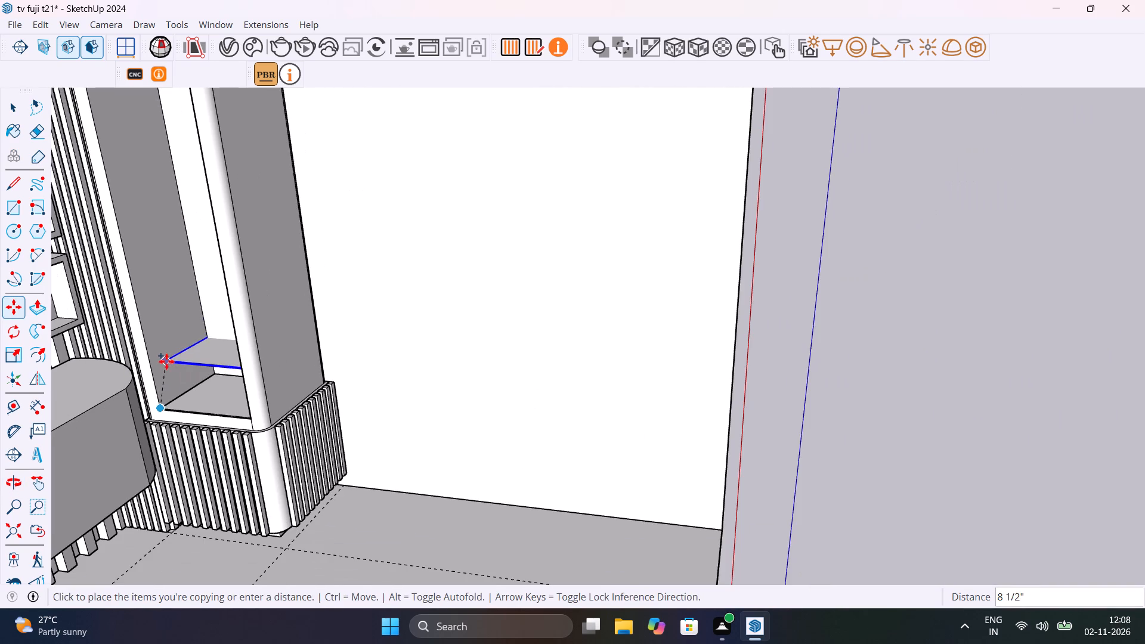
pyautogui.keyDown('shift'); pyautogui.moveTo(150, 194); pyautogui.dragTo(308, 503, button='middle'); pyautogui.keyUp('shift')
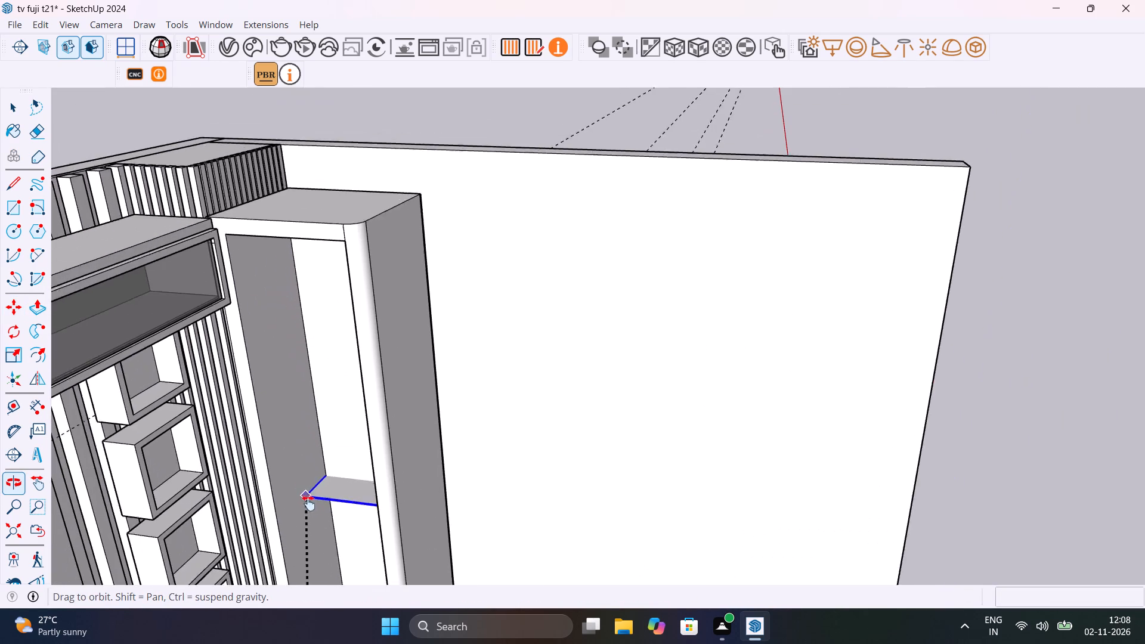
pyautogui.keyDown('shift'); pyautogui.moveTo(308, 503); pyautogui.dragTo(328, 441, button='middle'); pyautogui.keyUp('shift')
pyautogui.scroll(6, 253, 252)
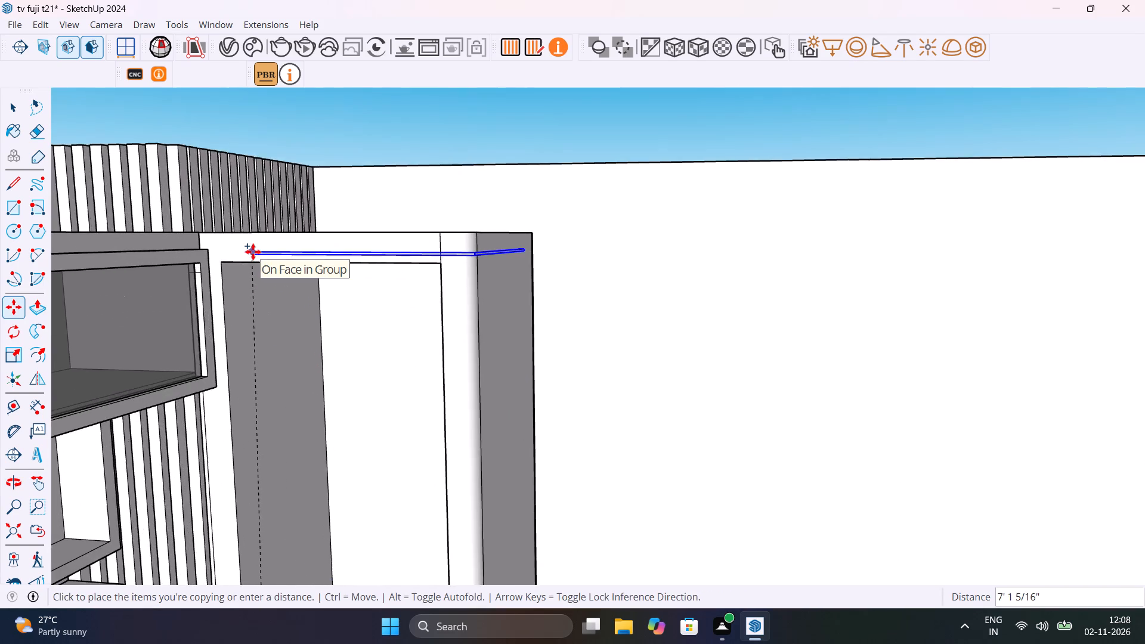
pyautogui.scroll(10, 253, 252)
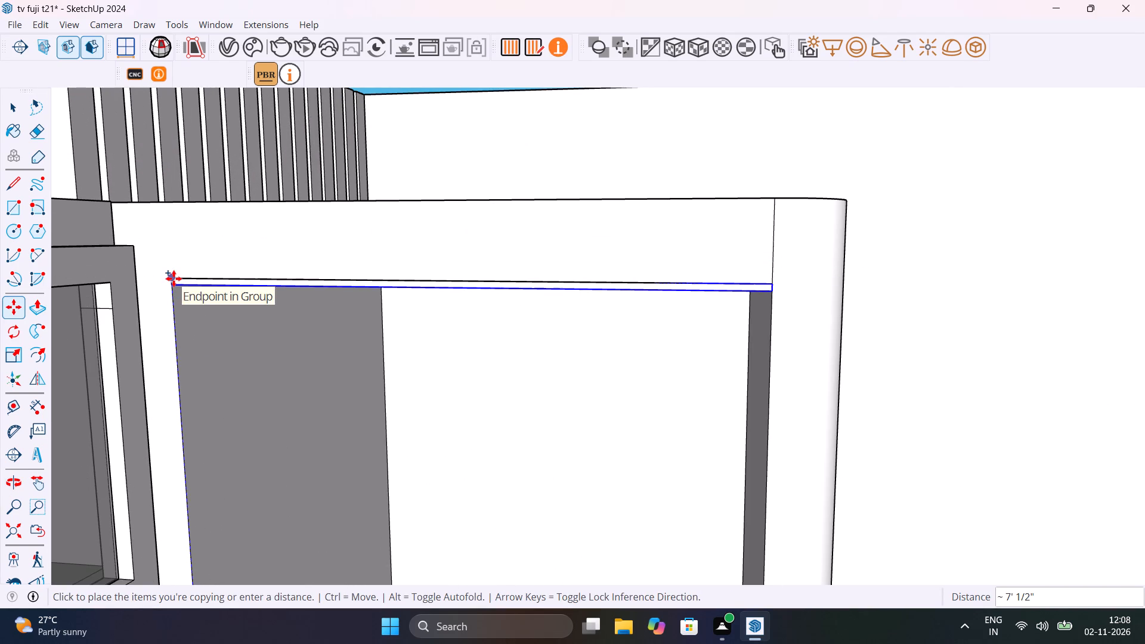
pyautogui.click(174, 278)
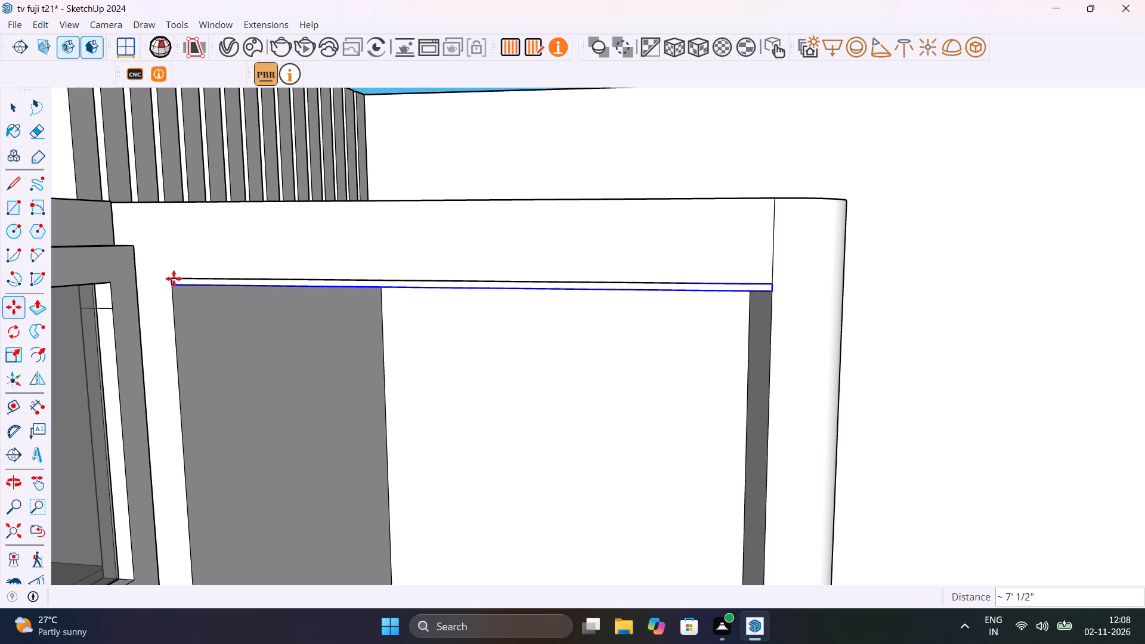
# Divide the copy distance by 5 to array evenly spaced shelves up the niche.
pyautogui.write('5/')
pyautogui.press('Return')
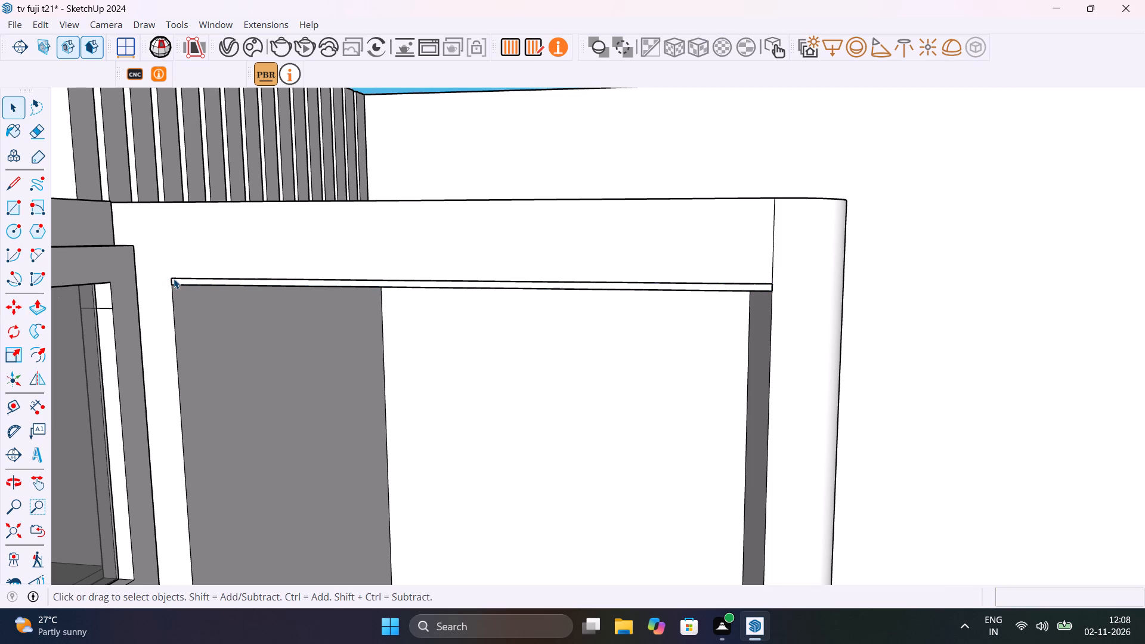
# Save the model with the new shelves in the tall unit.
pyautogui.scroll(-20, 217, 290)
pyautogui.scroll(-8, 217, 290)
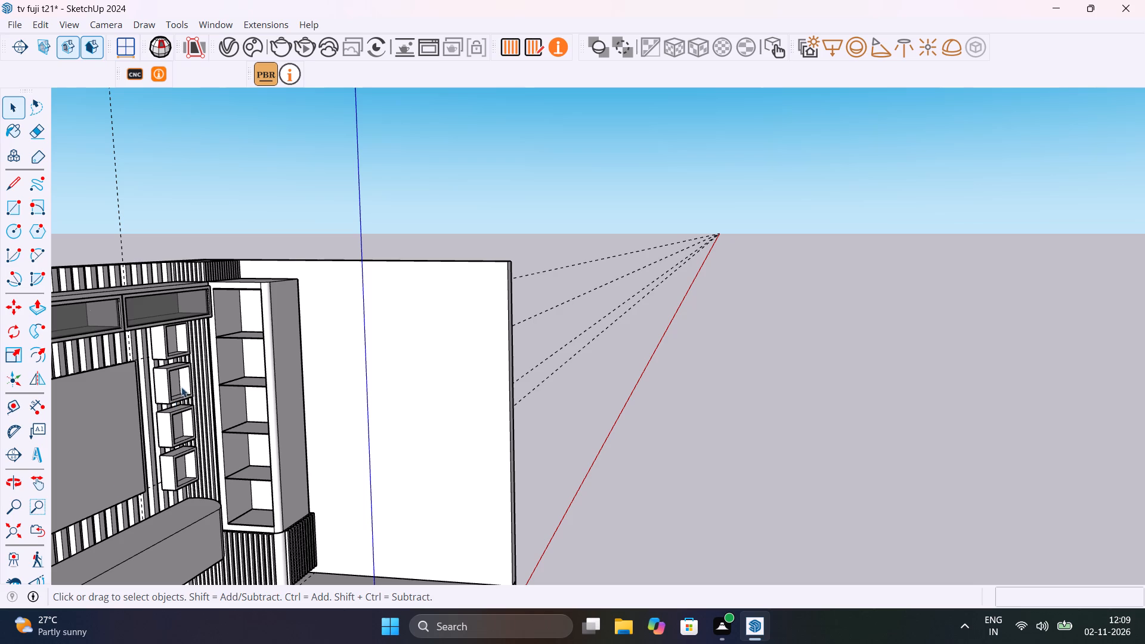
pyautogui.scroll(9, 228, 340)
pyautogui.moveTo(292, 371); pyautogui.dragTo(567, 416, button='middle')
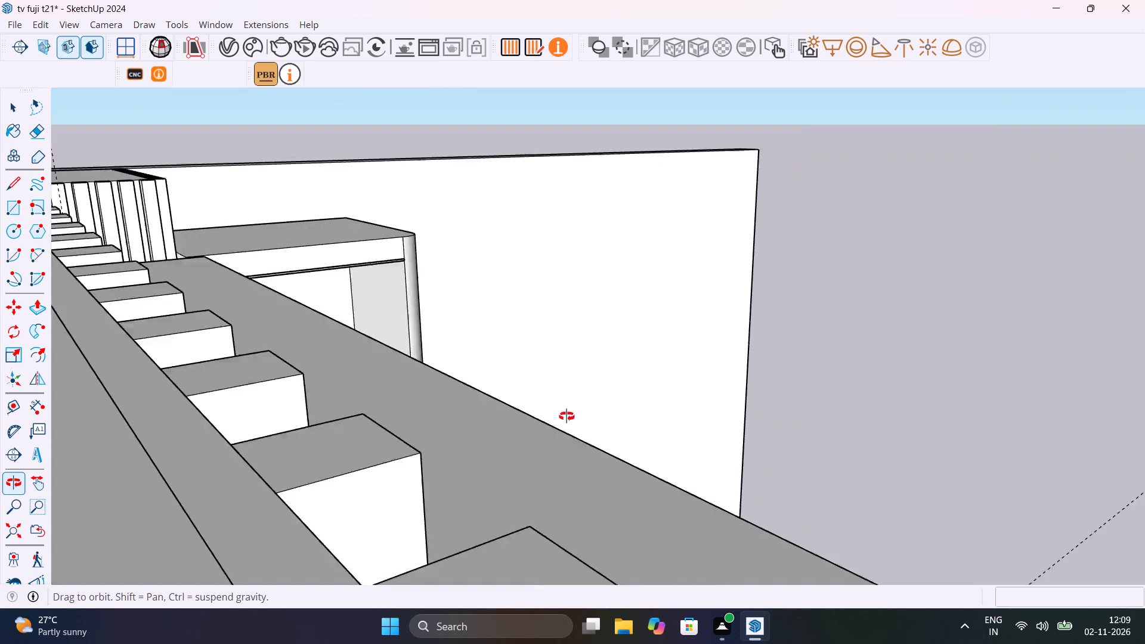
pyautogui.moveTo(567, 416); pyautogui.dragTo(386, 491, button='middle')
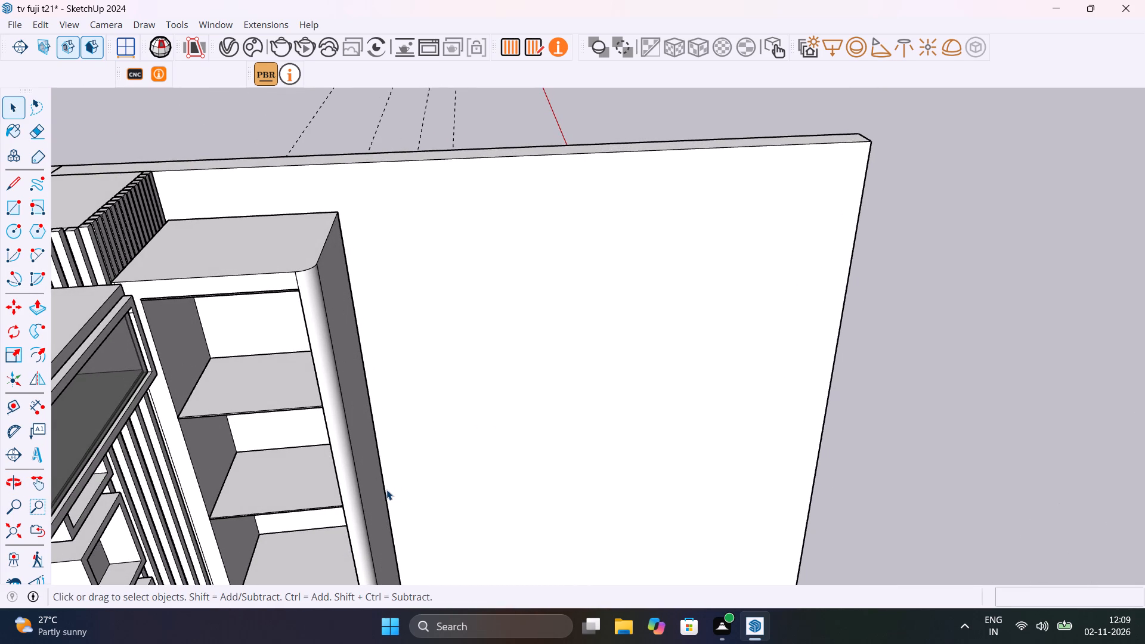
pyautogui.hotkey('ctrl', 's')
# Delete the topmost shelf copy lying against the underside of the tall unit's top.
pyautogui.scroll(-7, 309, 404)
pyautogui.moveTo(314, 410); pyautogui.dragTo(549, 389, button='middle')
pyautogui.scroll(9, 637, 374)
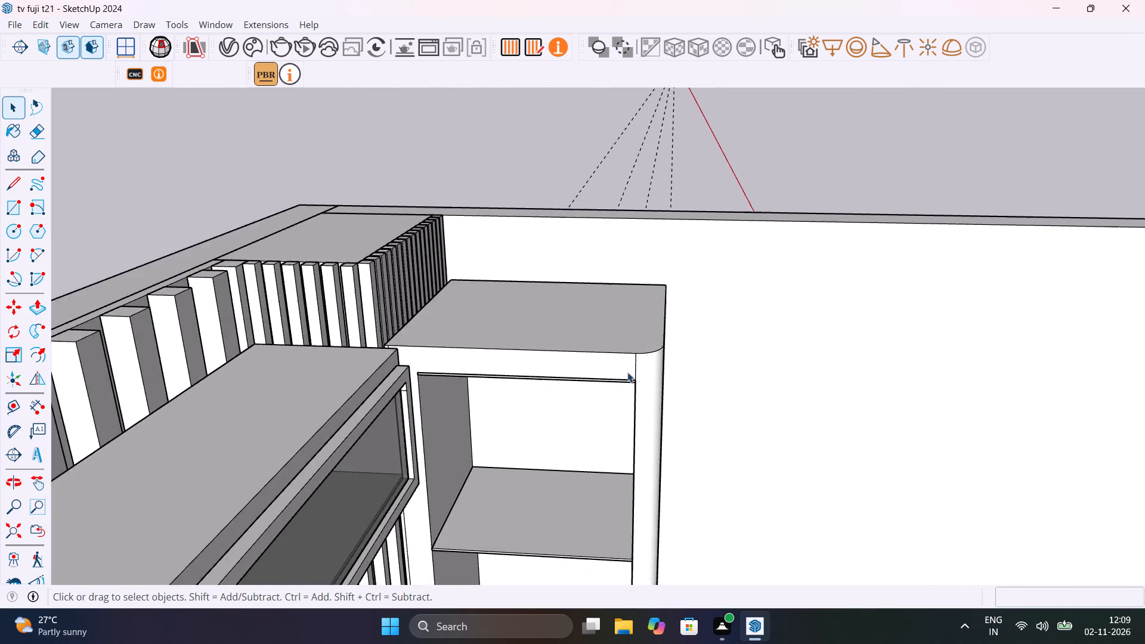
pyautogui.scroll(13, 627, 372)
pyautogui.moveTo(638, 405); pyautogui.dragTo(672, 352, button='middle')
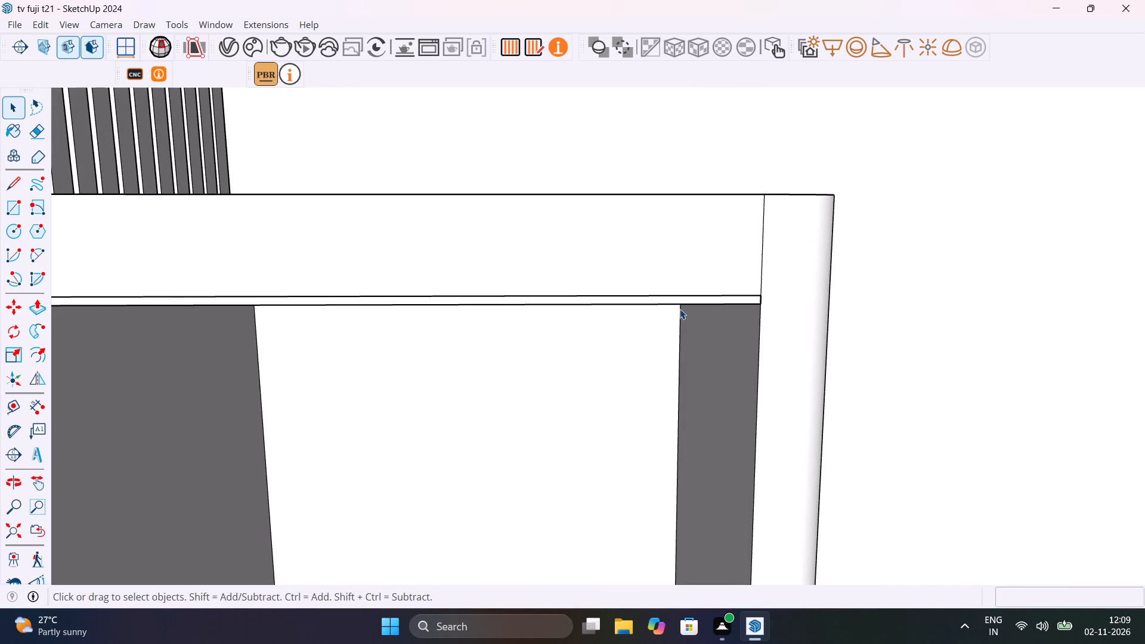
pyautogui.click(688, 295)
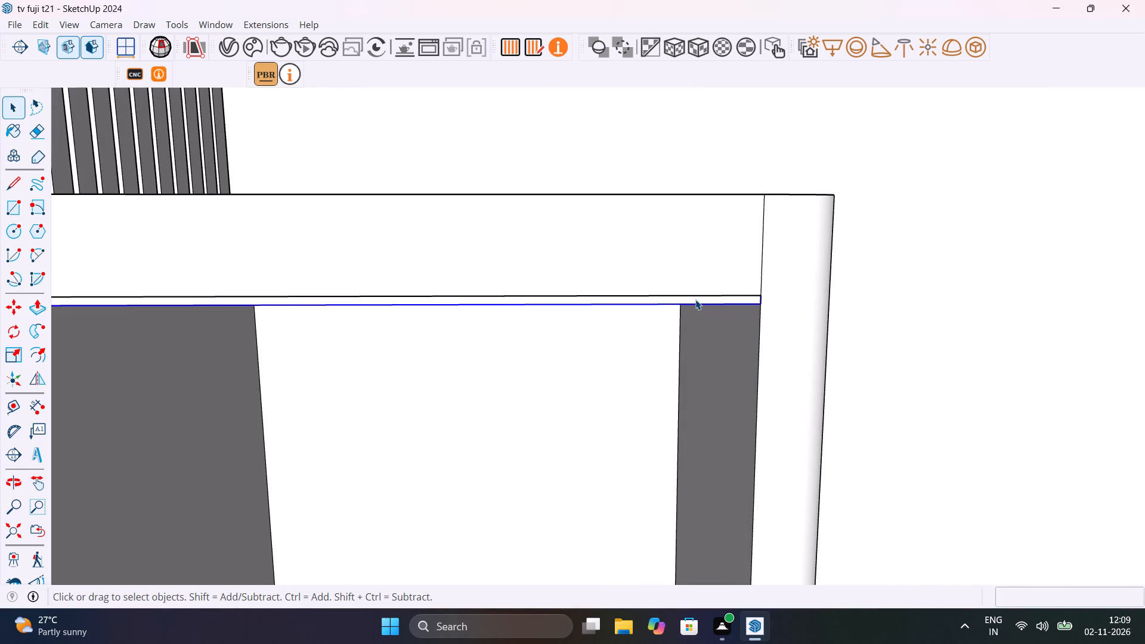
pyautogui.press('Delete')
# Delete the original thin panel lying on the base of the tall unit's niche.
pyautogui.scroll(-13, 695, 299)
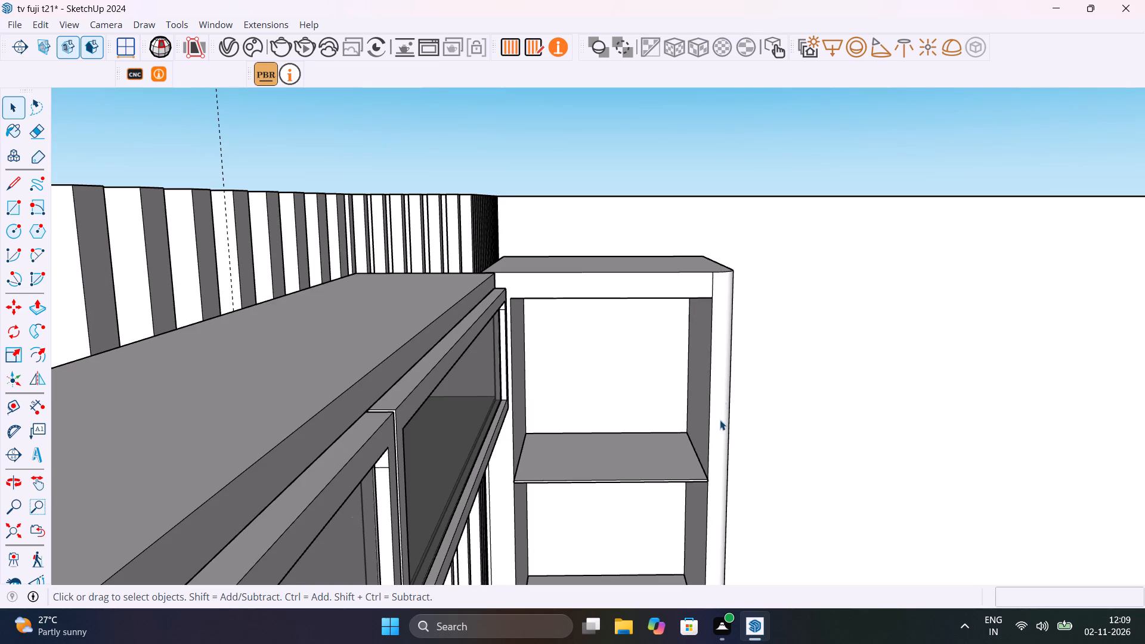
pyautogui.keyDown('shift'); pyautogui.moveTo(721, 468); pyautogui.dragTo(515, 307, button='middle'); pyautogui.keyUp('shift')
pyautogui.scroll(-12, 514, 318)
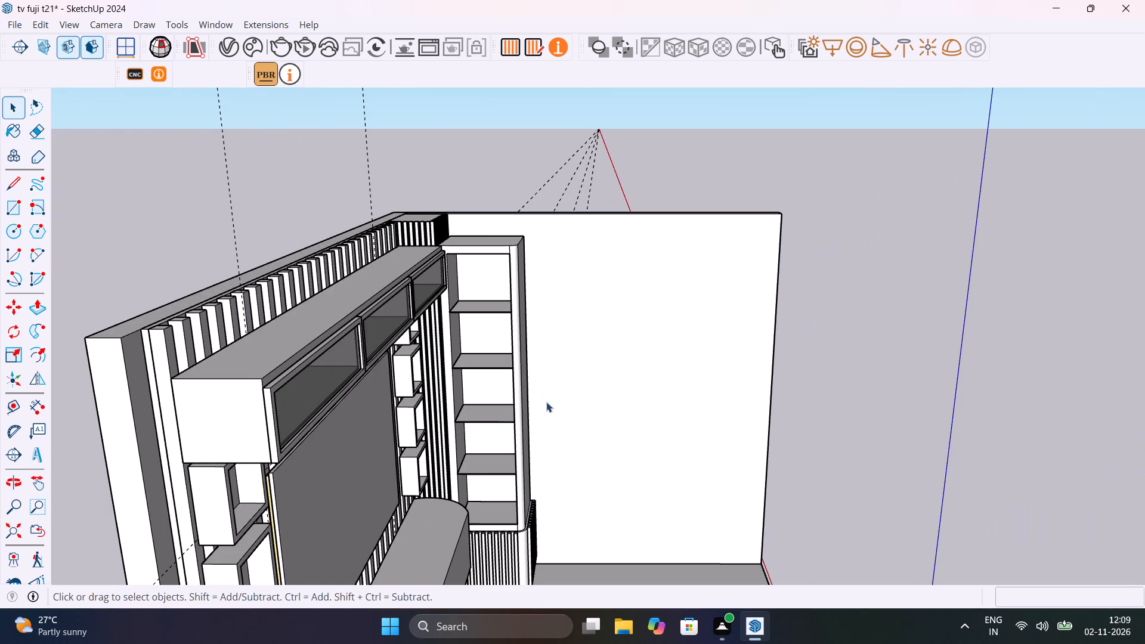
pyautogui.keyDown('shift'); pyautogui.moveTo(533, 474); pyautogui.dragTo(578, 414, button='middle'); pyautogui.keyUp('shift')
pyautogui.scroll(5, 561, 482)
pyautogui.scroll(11, 523, 423)
pyautogui.keyDown('shift'); pyautogui.moveTo(549, 442); pyautogui.dragTo(587, 422, button='middle'); pyautogui.keyUp('shift')
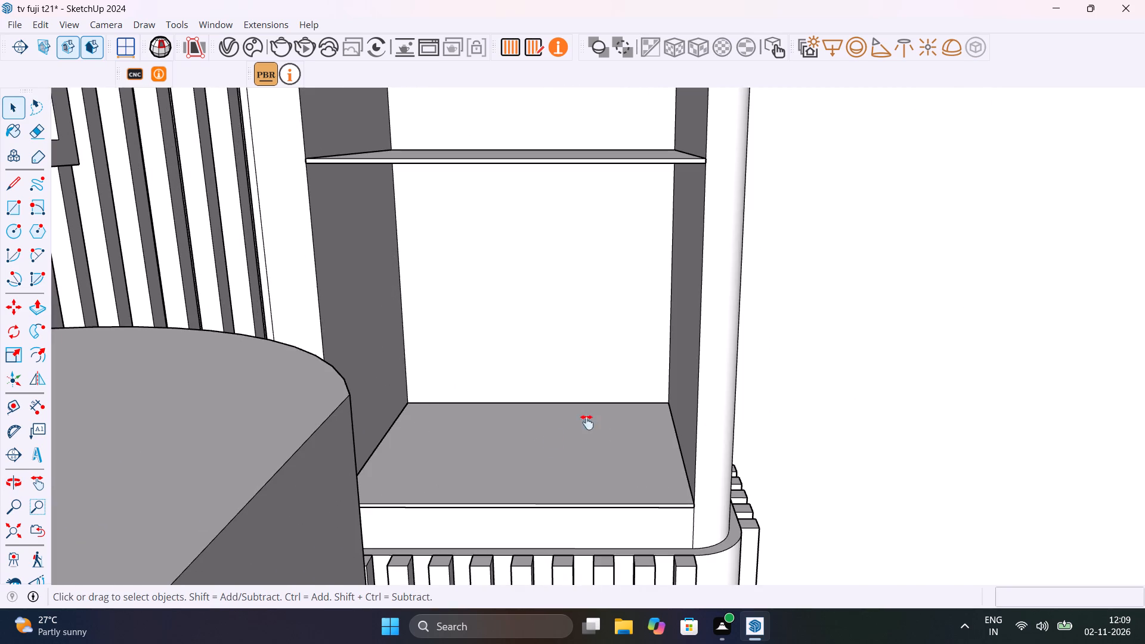
pyautogui.keyDown('shift'); pyautogui.moveTo(587, 422); pyautogui.dragTo(533, 428, button='middle'); pyautogui.keyUp('shift')
pyautogui.click(590, 448)
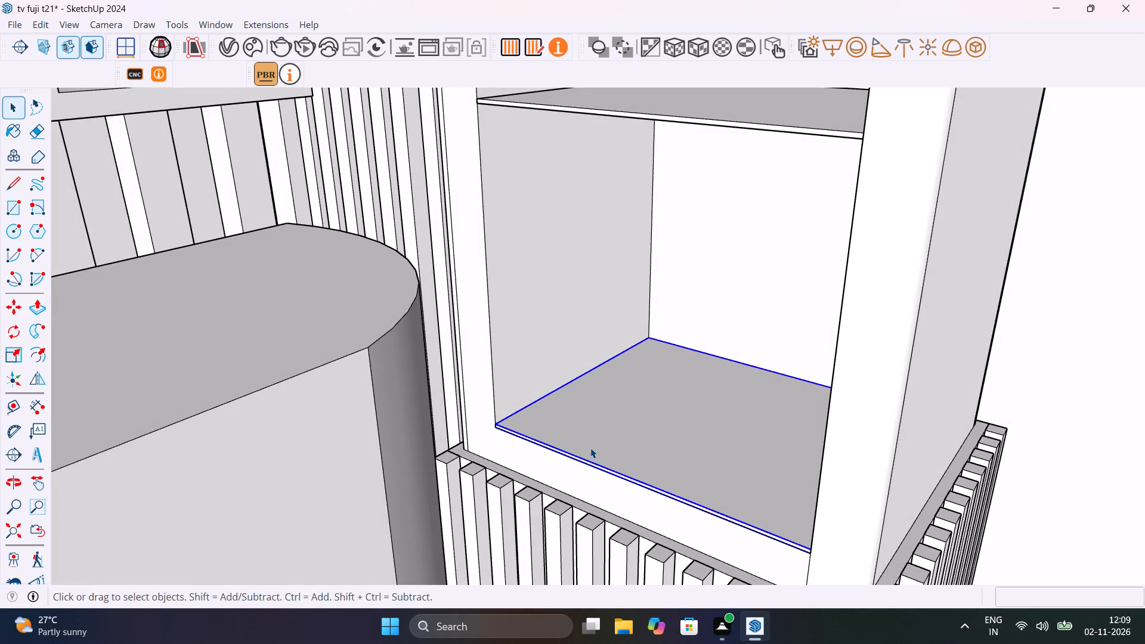
pyautogui.press('Delete')
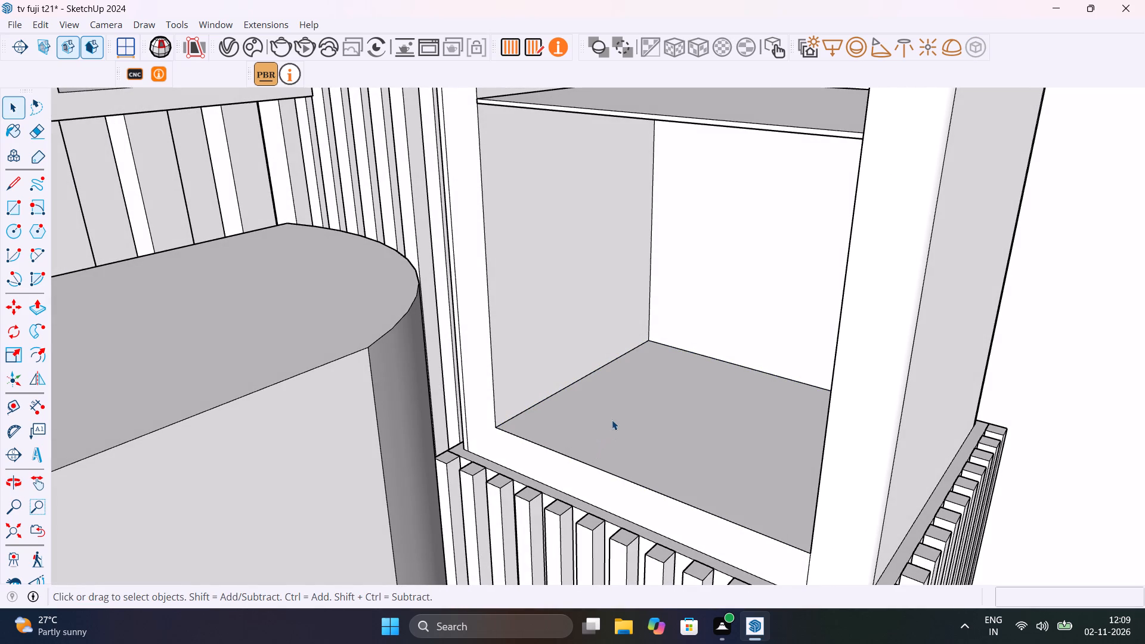
# Save the model after removing the extra shelf panels.
pyautogui.keyDown('shift'); pyautogui.moveTo(612, 419); pyautogui.dragTo(651, 474, button='middle'); pyautogui.keyUp('shift')
pyautogui.hotkey('ctrl', 's')
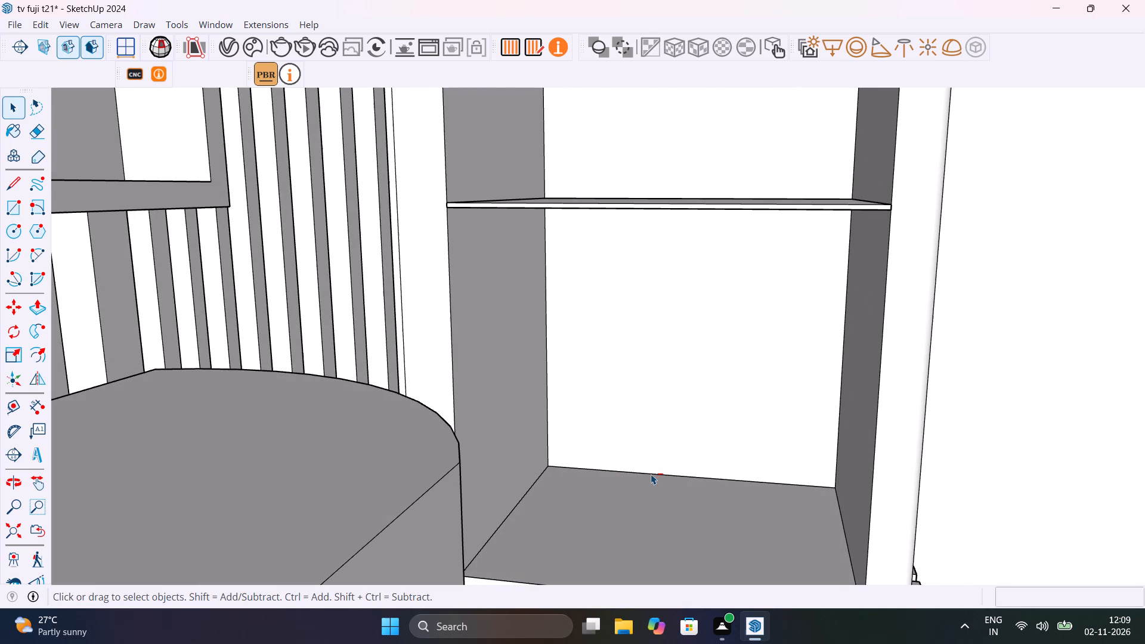
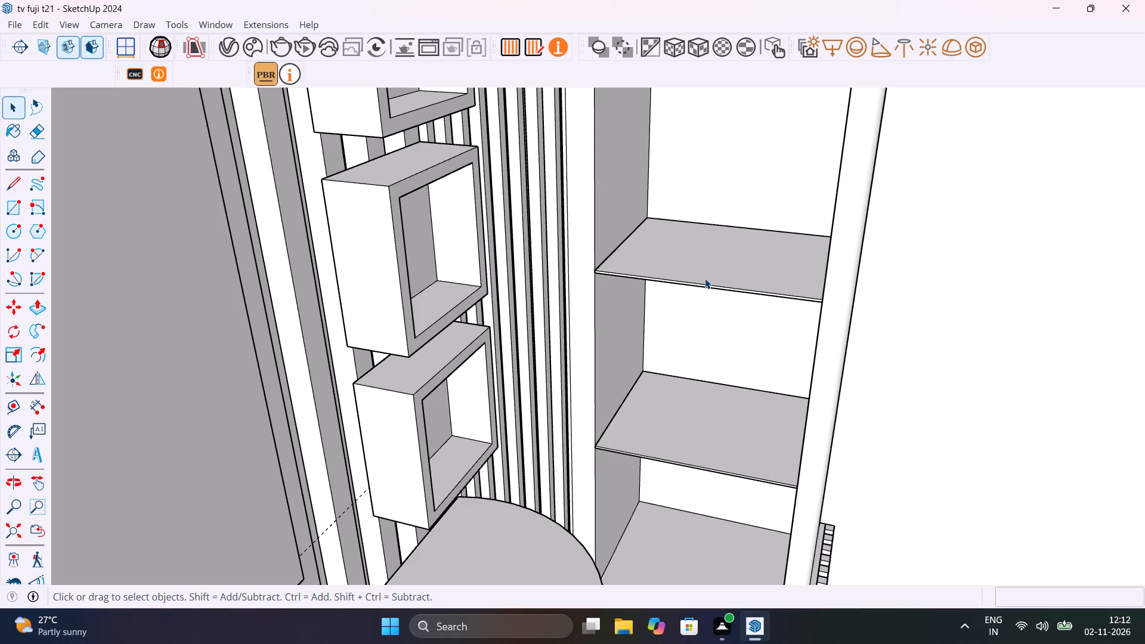
# Examine the whole TV unit and the tall corner unit's shelves from several angles, clearing the side wall selection.
pyautogui.scroll(-6, 752, 222)
pyautogui.moveTo(773, 273); pyautogui.dragTo(770, 273, button='middle')
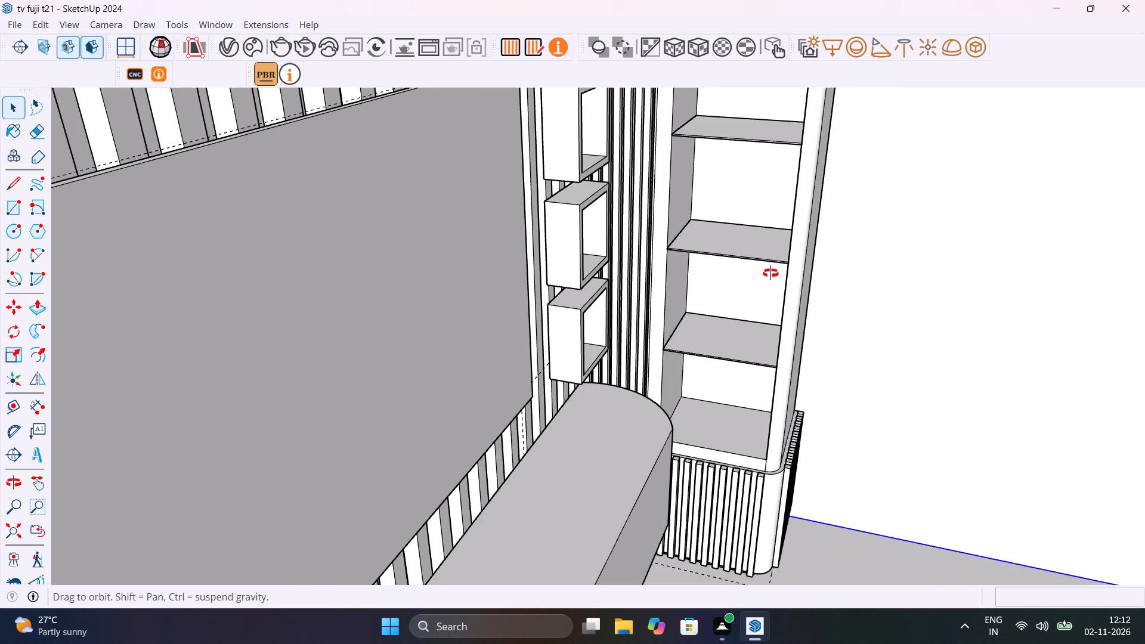
pyautogui.moveTo(770, 273); pyautogui.dragTo(506, 239, button='middle')
pyautogui.scroll(-13, 507, 239)
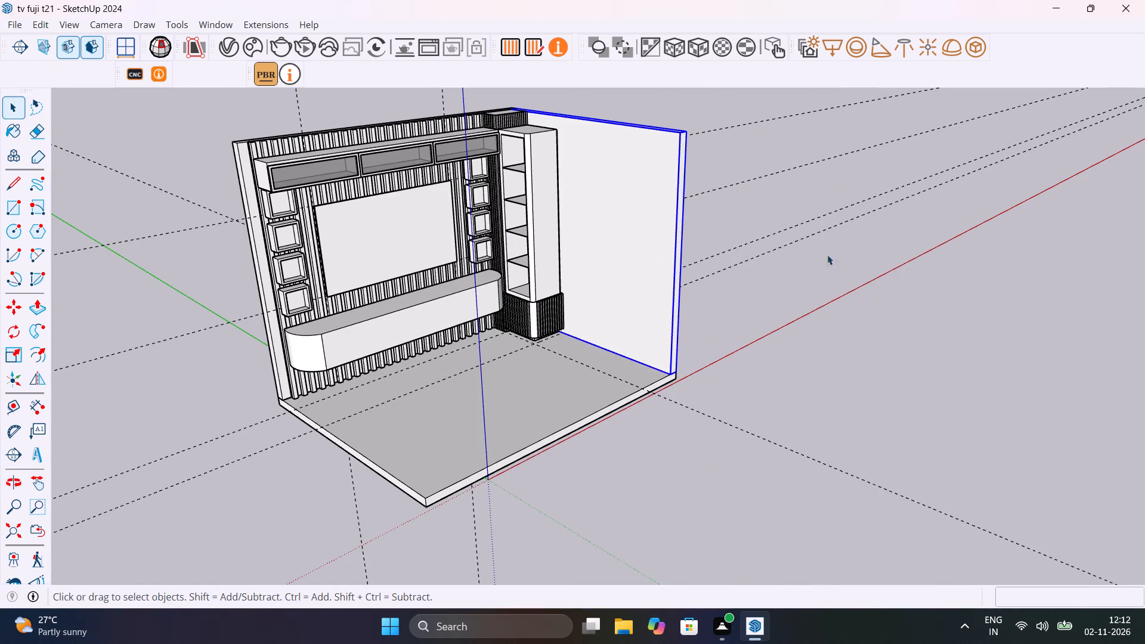
pyautogui.click(948, 354)
pyautogui.keyDown('shift'); pyautogui.moveTo(598, 290); pyautogui.dragTo(559, 247, button='middle'); pyautogui.keyUp('shift')
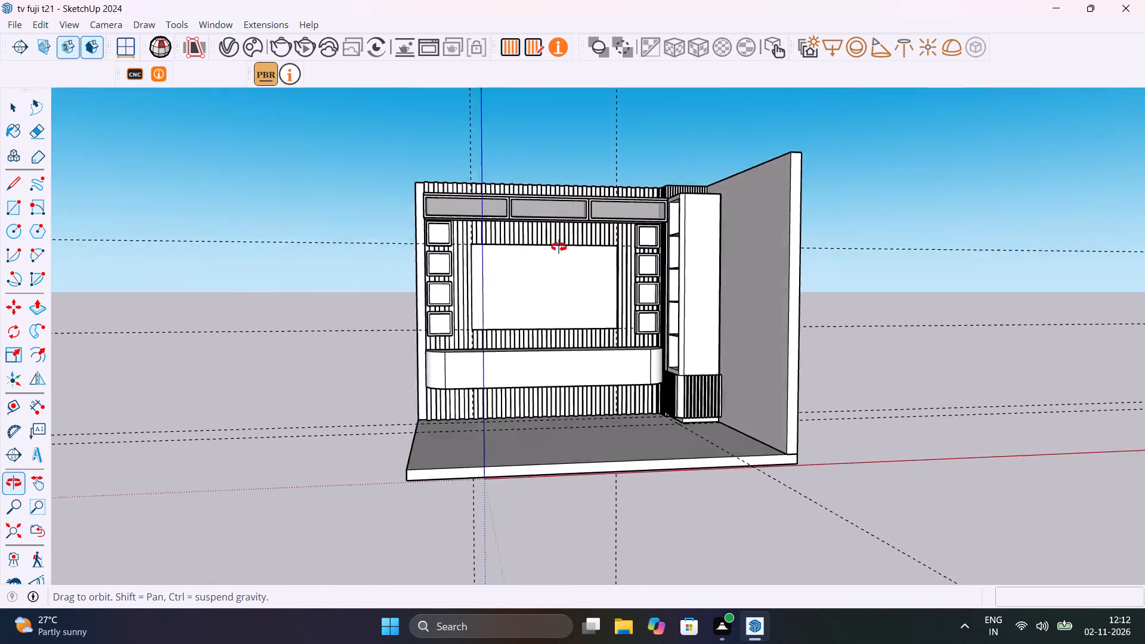
pyautogui.keyDown('shift'); pyautogui.moveTo(559, 247); pyautogui.dragTo(566, 308, button='middle'); pyautogui.keyUp('shift')
pyautogui.scroll(1, 578, 311)
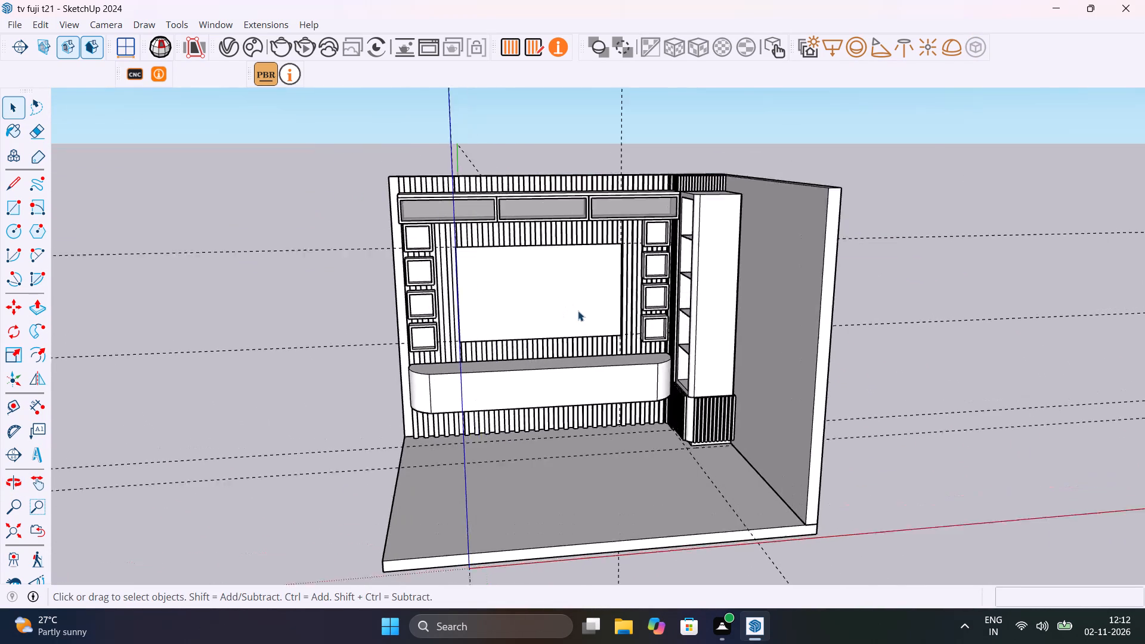
pyautogui.scroll(2, 578, 311)
pyautogui.moveTo(662, 312); pyautogui.dragTo(763, 298, button='middle')
pyautogui.scroll(3, 666, 276)
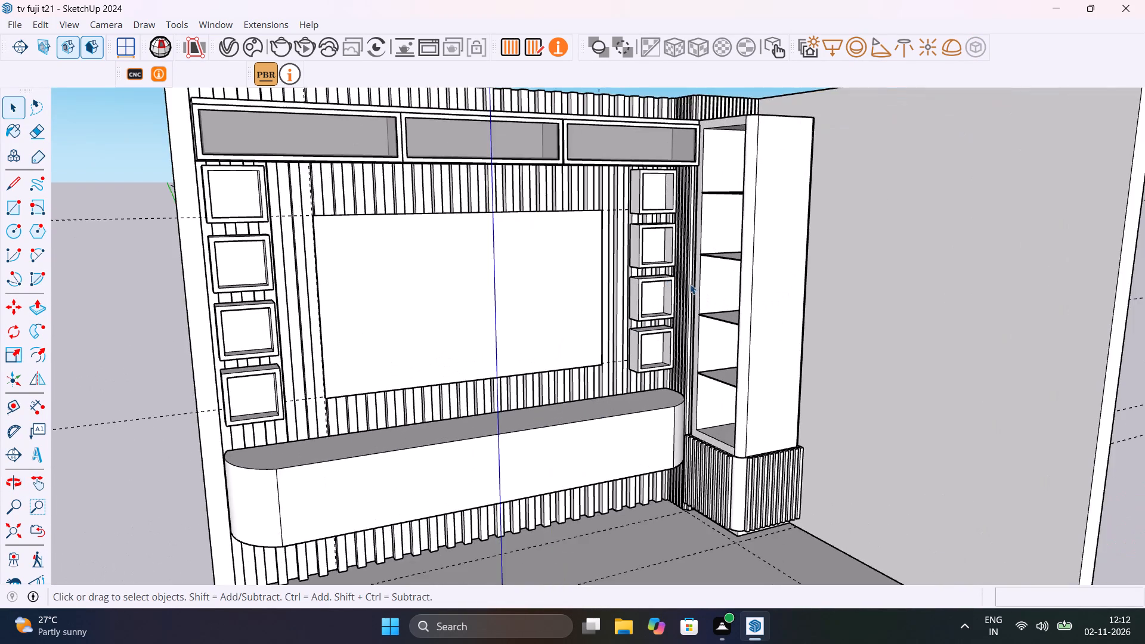
pyautogui.keyDown('shift'); pyautogui.moveTo(695, 285); pyautogui.dragTo(734, 264, button='middle'); pyautogui.keyUp('shift')
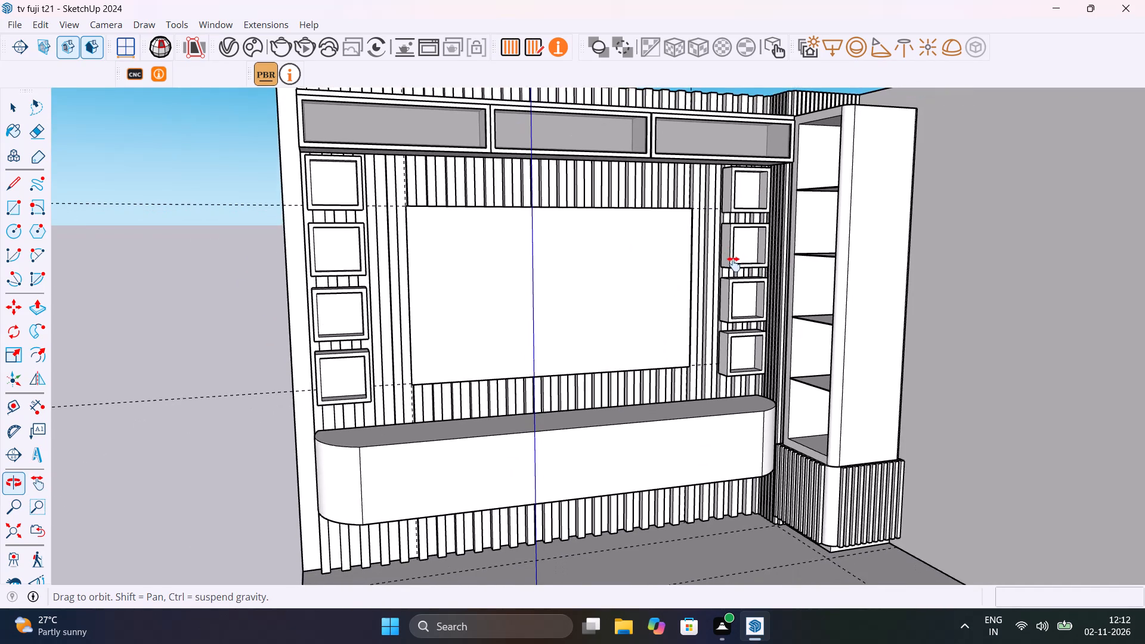
pyautogui.keyDown('shift'); pyautogui.moveTo(734, 264); pyautogui.dragTo(716, 293, button='middle'); pyautogui.keyUp('shift')
pyautogui.scroll(-1, 716, 293)
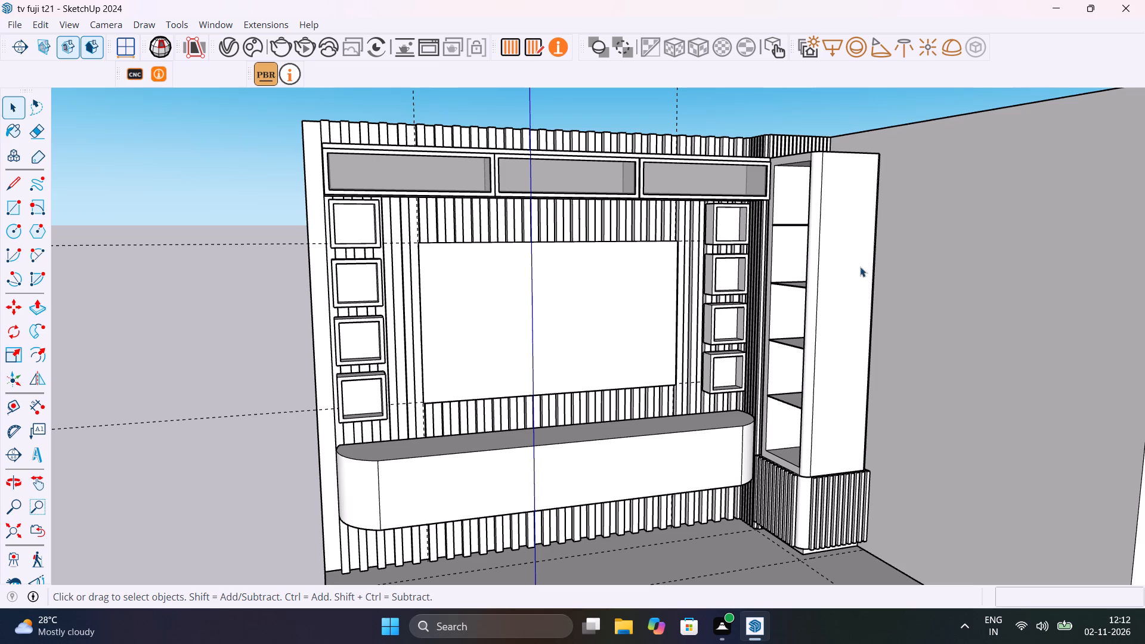
pyautogui.scroll(8, 793, 236)
pyautogui.moveTo(811, 247); pyautogui.dragTo(907, 361, button='middle')
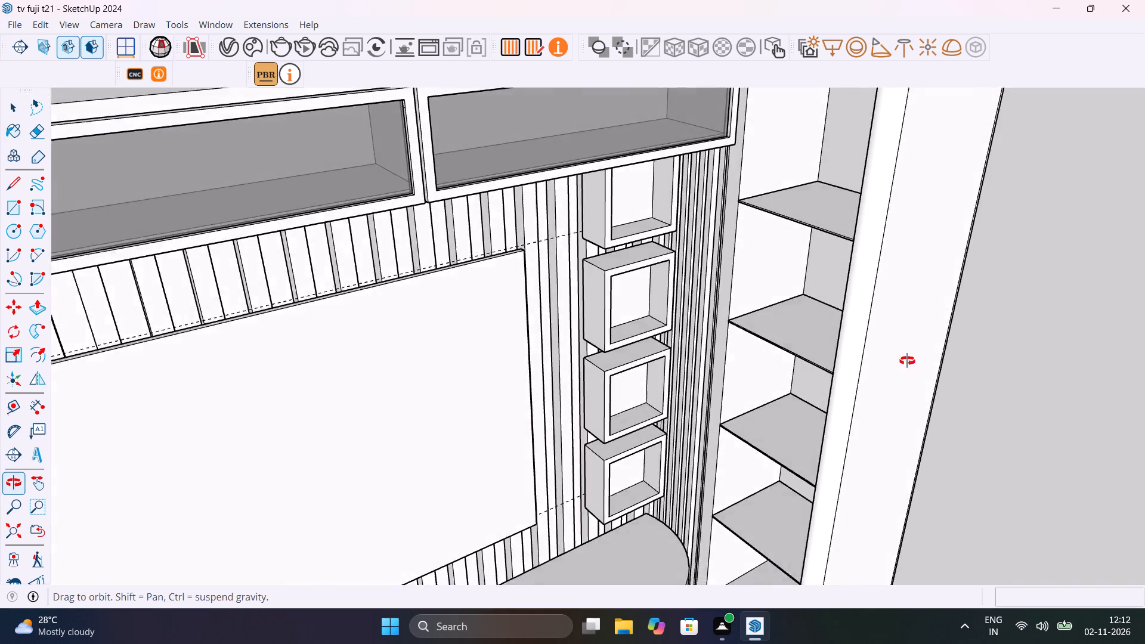
pyautogui.moveTo(907, 361); pyautogui.dragTo(1010, 400, button='middle')
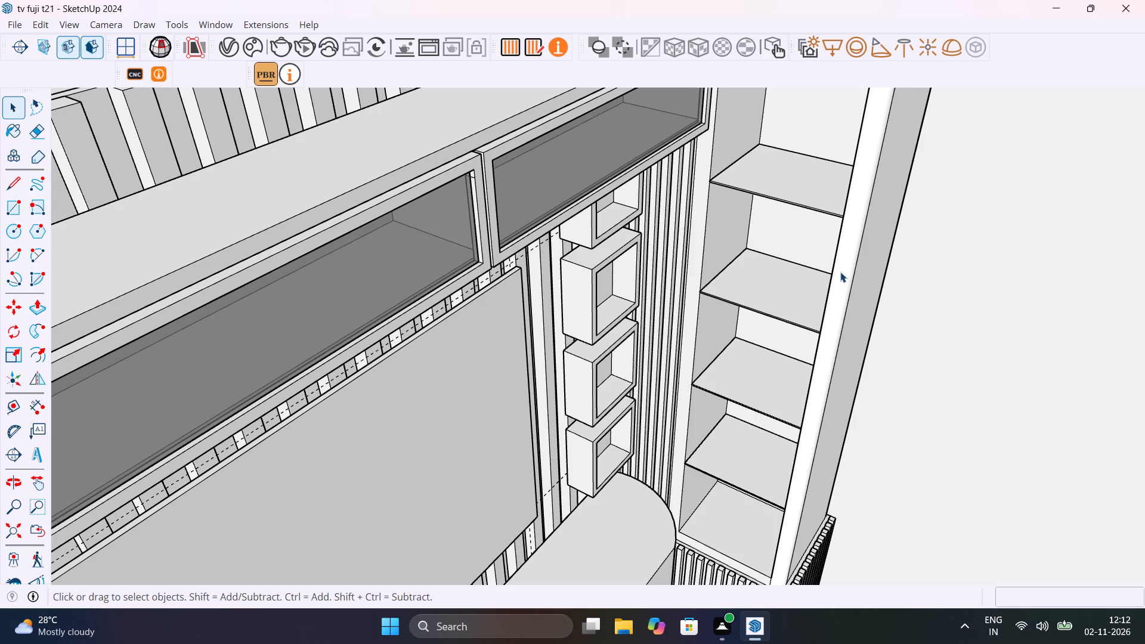
pyautogui.keyDown('shift'); pyautogui.moveTo(859, 259); pyautogui.dragTo(315, 349, button='middle'); pyautogui.keyUp('shift')
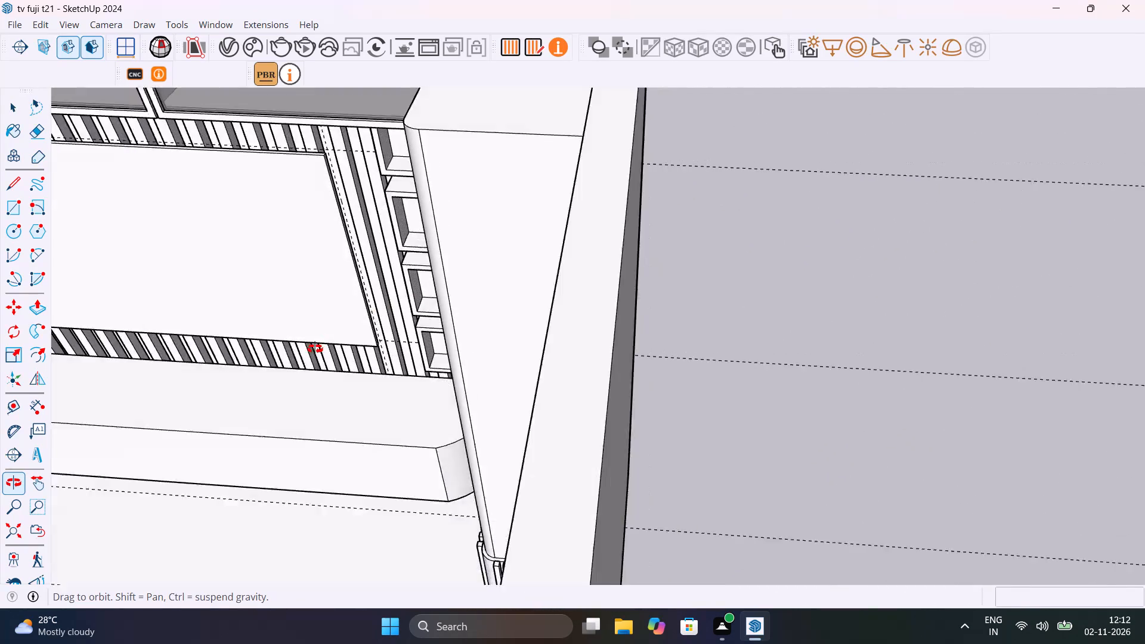
pyautogui.keyDown('shift'); pyautogui.moveTo(315, 349); pyautogui.dragTo(660, 245, button='middle'); pyautogui.keyUp('shift')
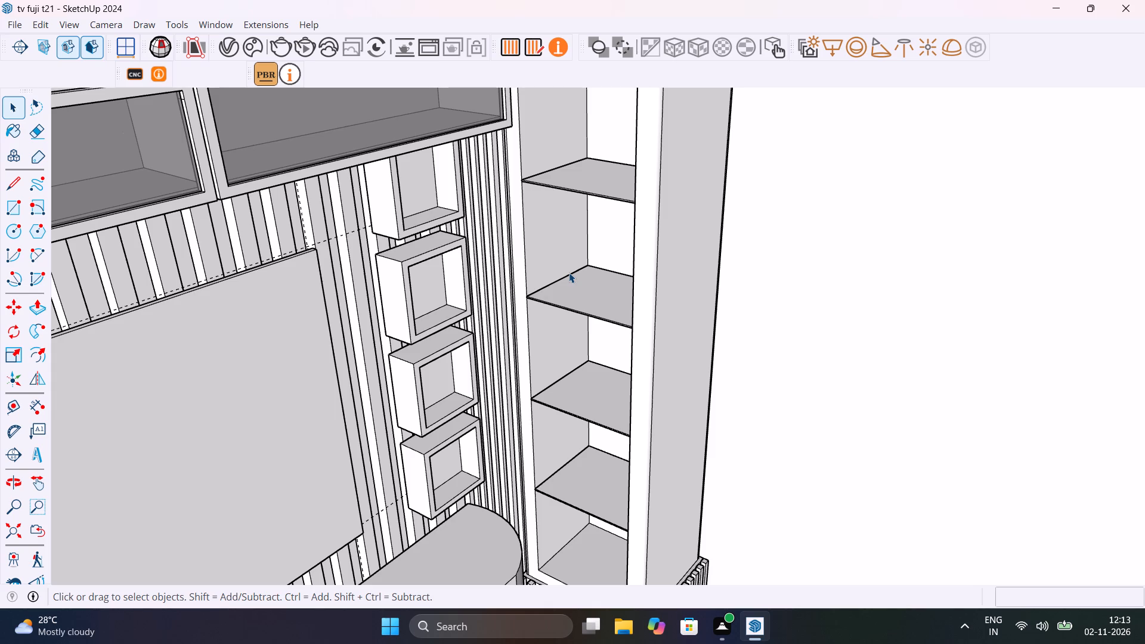
pyautogui.scroll(8, 531, 190)
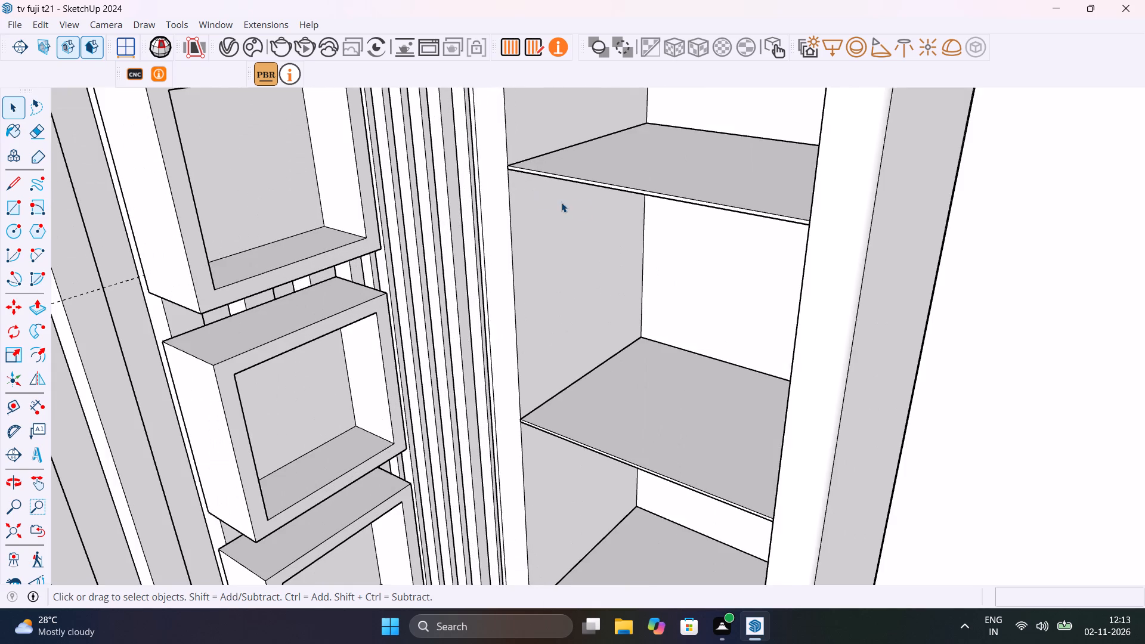
pyautogui.moveTo(575, 208); pyautogui.dragTo(475, 225, button='middle')
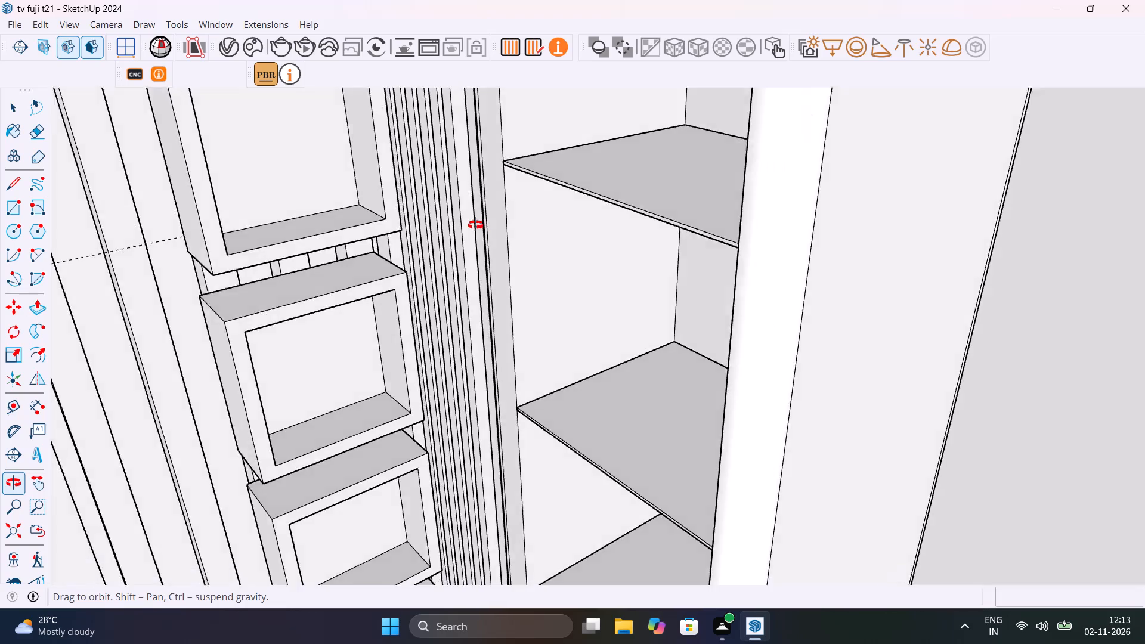
pyautogui.moveTo(475, 225); pyautogui.dragTo(581, 236, button='middle')
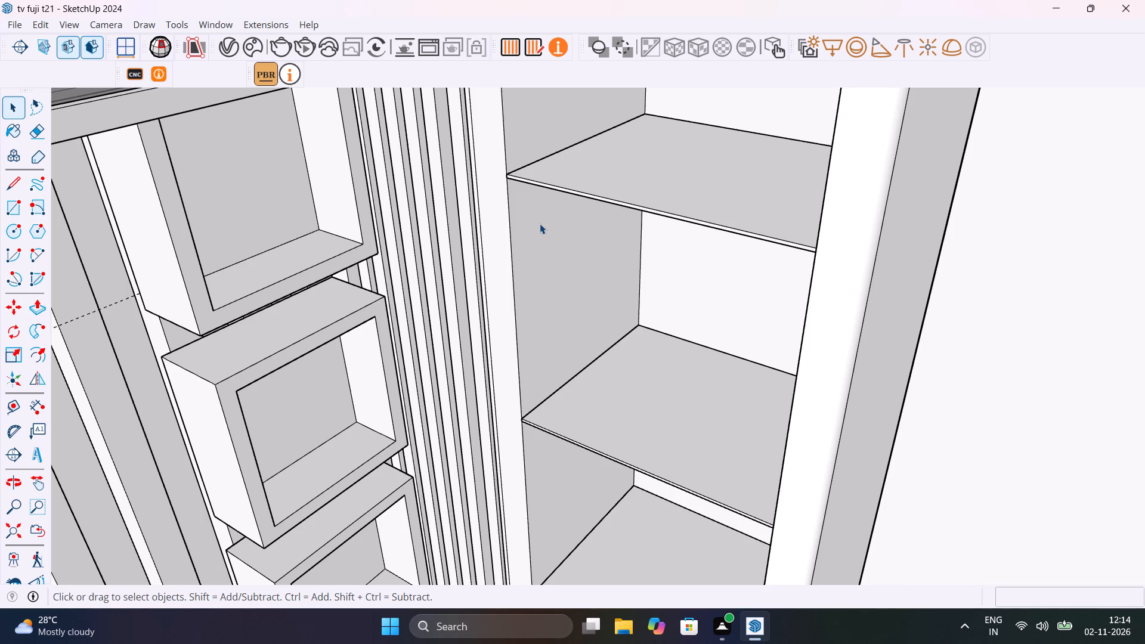
# Open the topmost shelf of the tall unit for editing and select its top face.
pyautogui.scroll(-3, 581, 196)
pyautogui.keyDown('shift'); pyautogui.moveTo(639, 277); pyautogui.dragTo(618, 327, button='middle'); pyautogui.keyUp('shift')
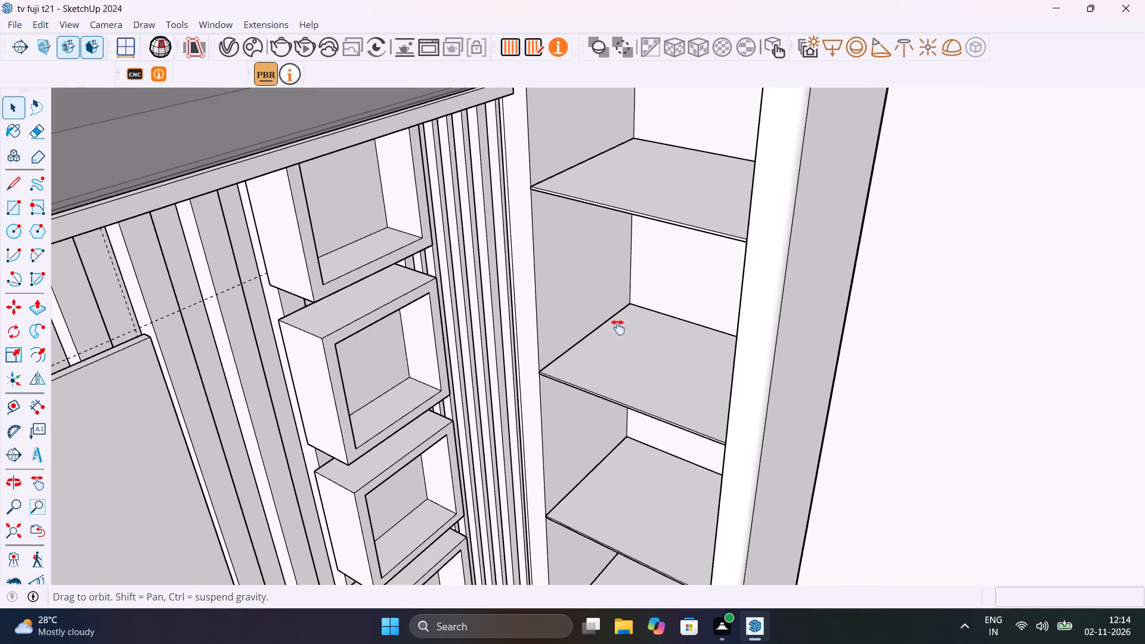
pyautogui.keyDown('shift'); pyautogui.moveTo(618, 327); pyautogui.dragTo(599, 300, button='middle'); pyautogui.keyUp('shift')
pyautogui.doubleClick(617, 254)
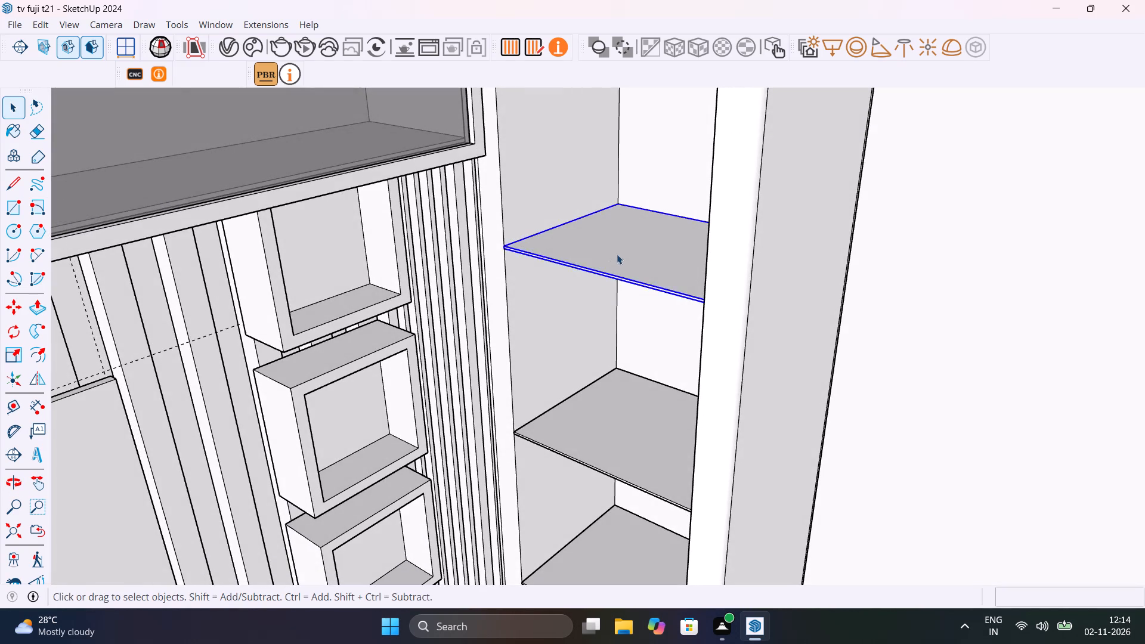
pyautogui.click(617, 255)
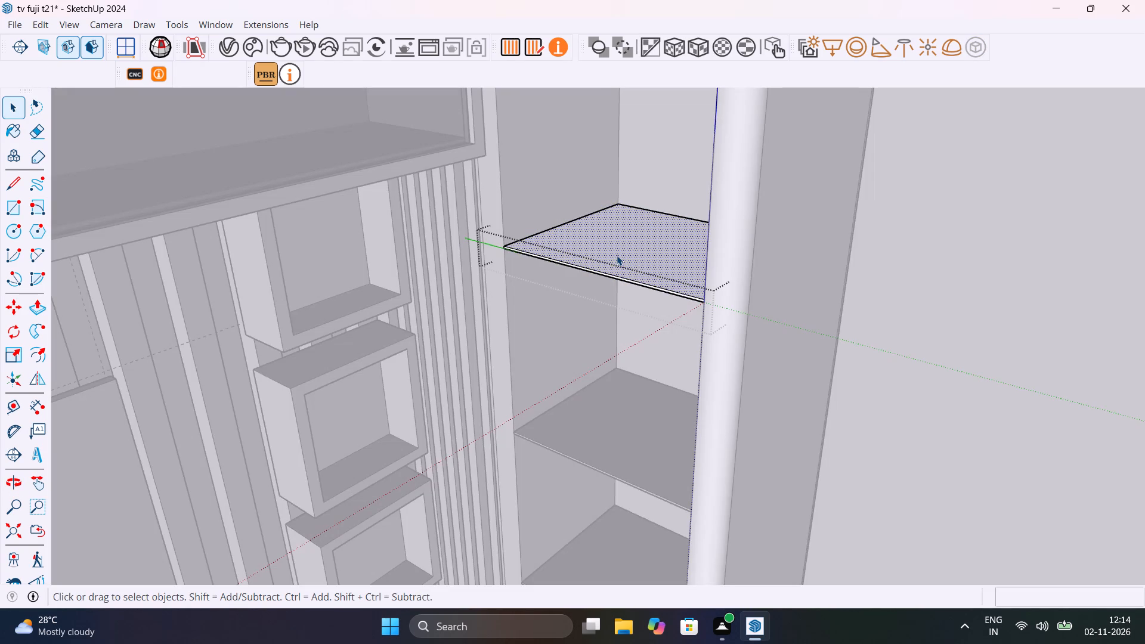
# Save the model before setting up materials.
pyautogui.click(226, 53)
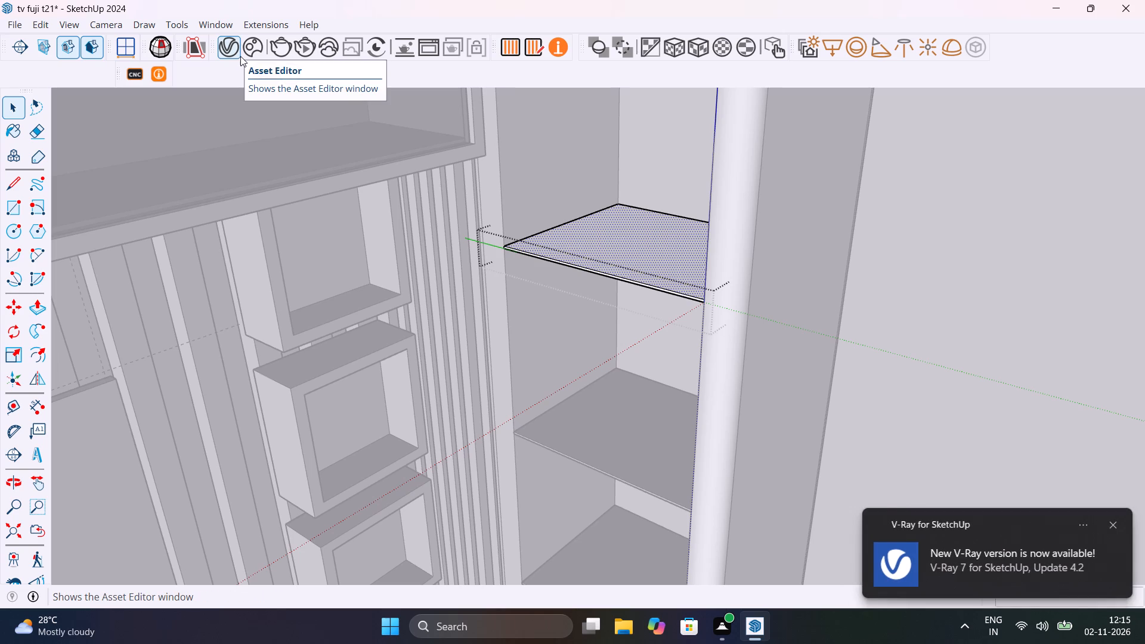
pyautogui.hotkey('ctrl', 's')
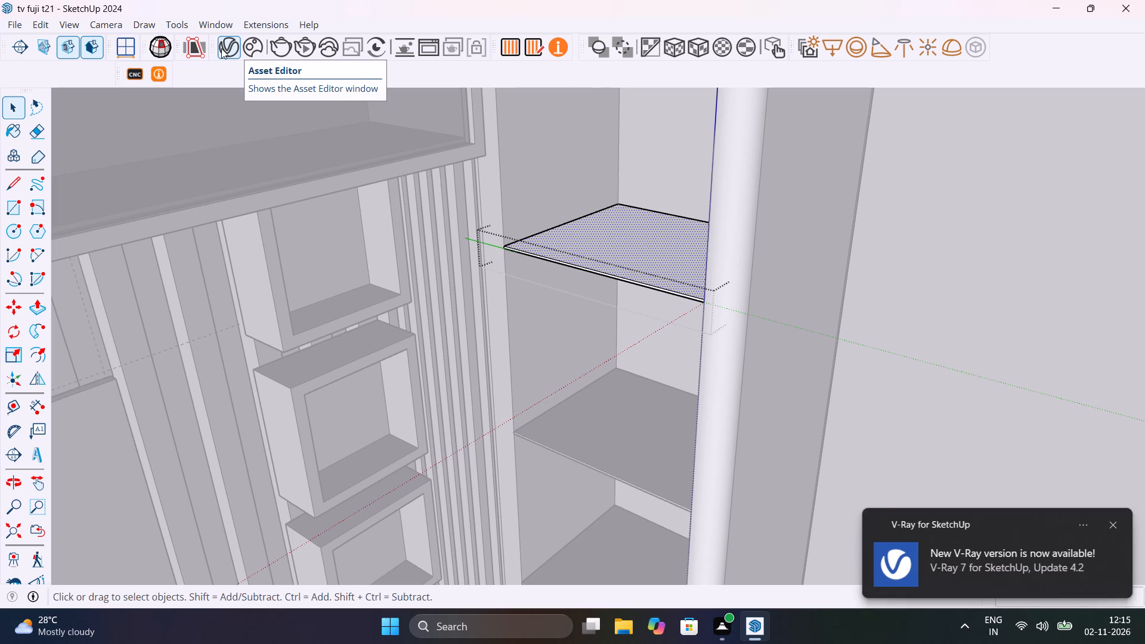
# Create a new Generic material in the V-Ray Asset Editor, placed clear of the selected shelf.
pyautogui.click(221, 48)
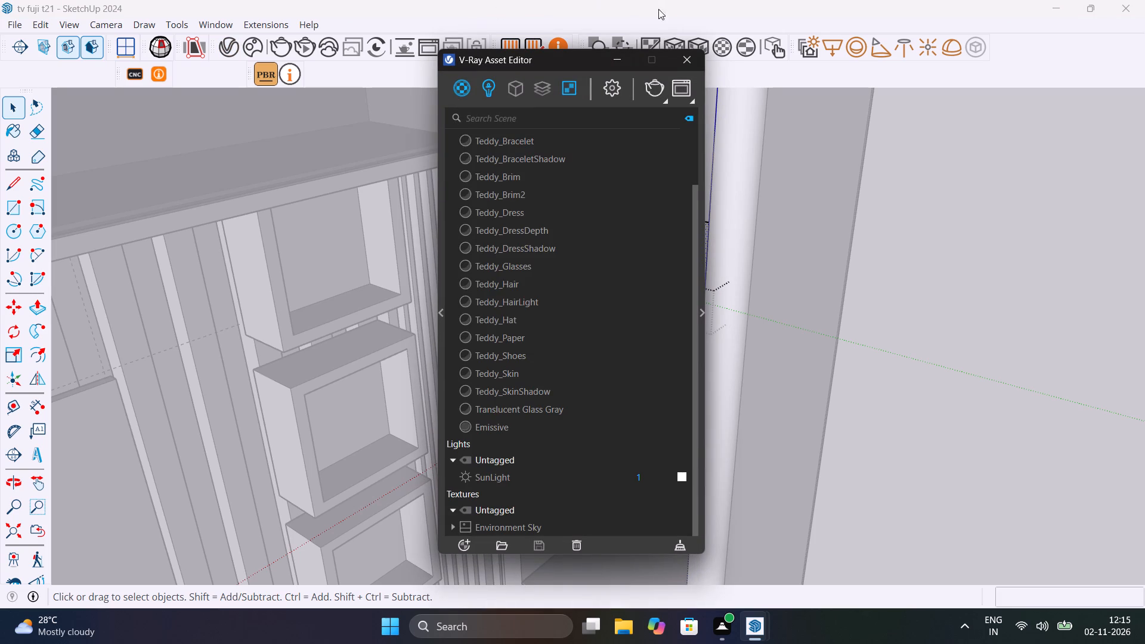
pyautogui.moveTo(577, 64); pyautogui.dragTo(188, 92)
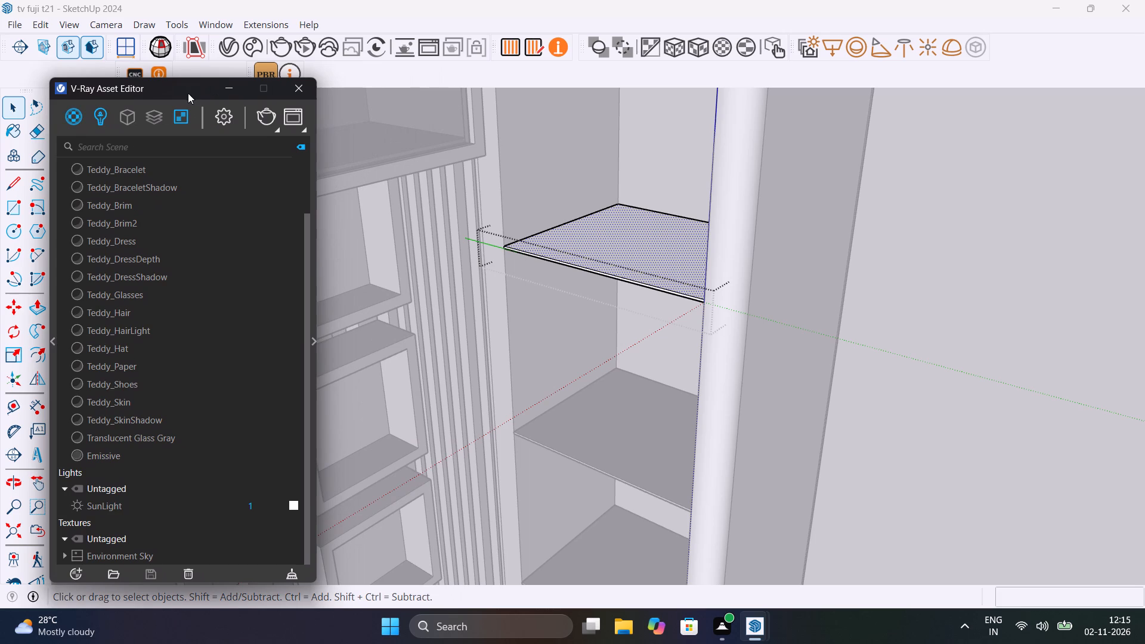
pyautogui.rightClick(64, 117)
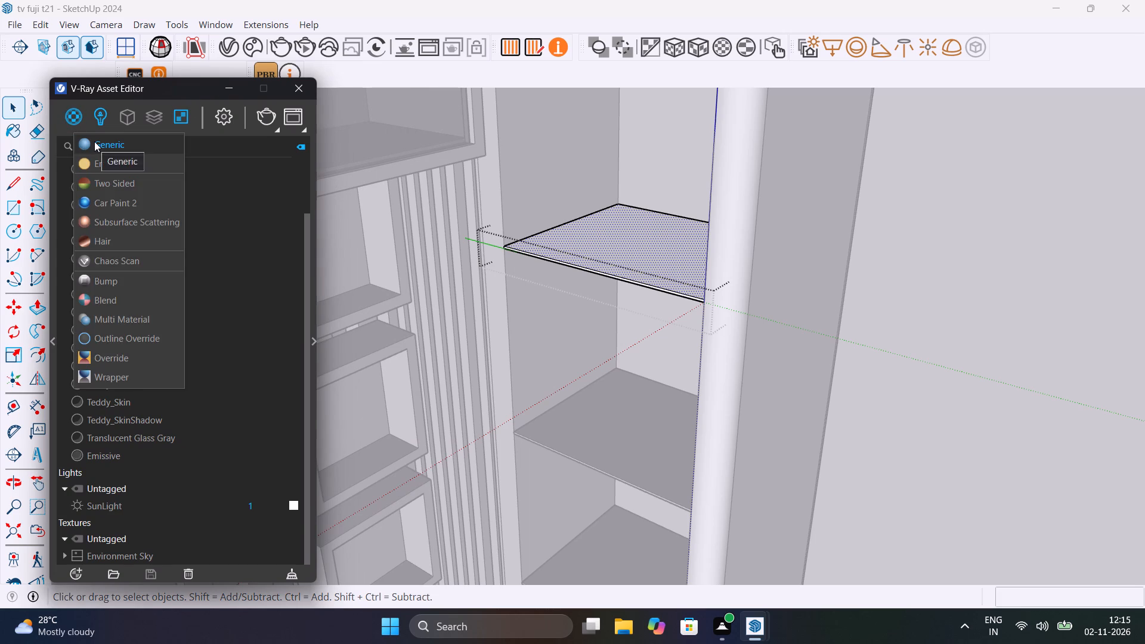
pyautogui.click(94, 141)
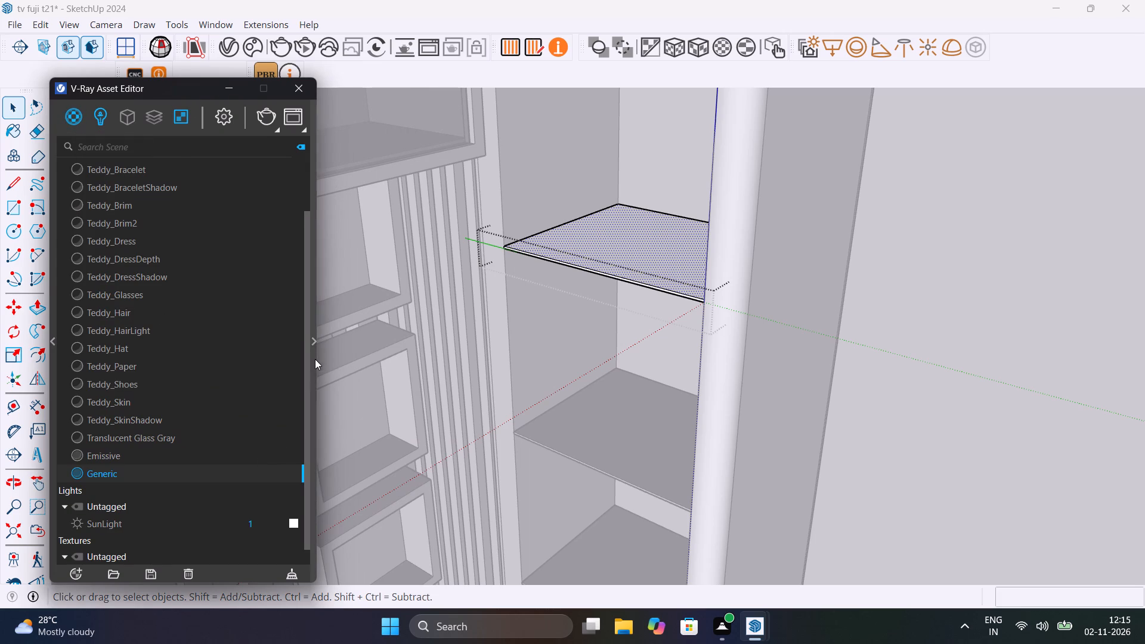
# Rename the new Generic material as glass.
pyautogui.click(182, 476)
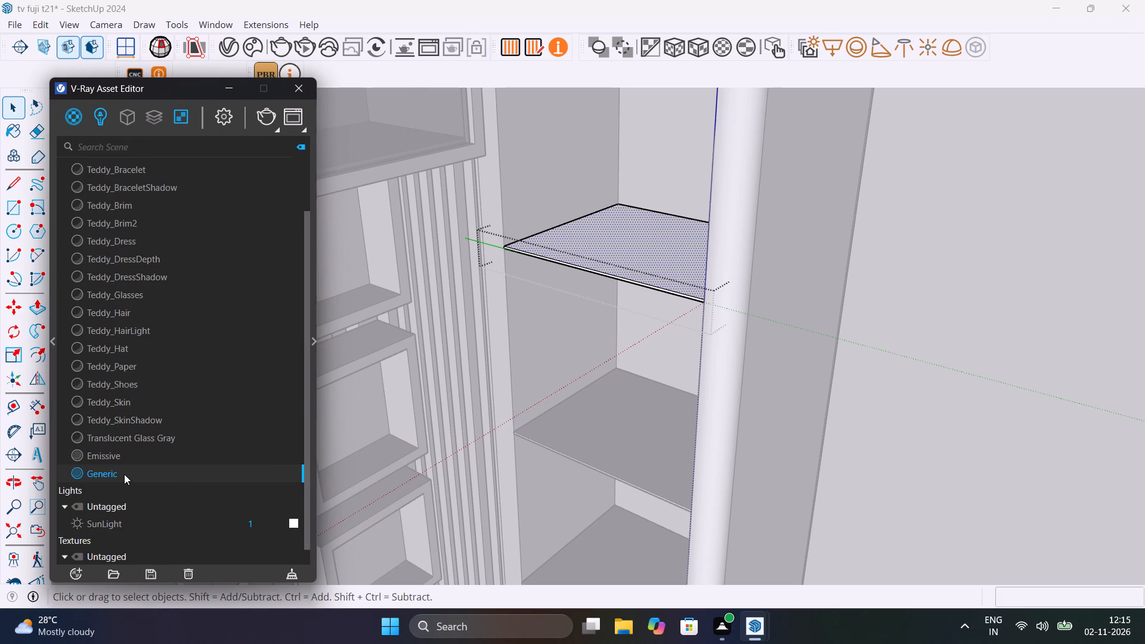
pyautogui.rightClick(125, 474)
pyautogui.click(157, 364)
pyautogui.press('BackSpace')
pyautogui.press('BackSpace')
pyautogui.press('BackSpace')
pyautogui.press('BackSpace')
pyautogui.press('BackSpace')
pyautogui.press('BackSpace')
pyautogui.press('BackSpace')
pyautogui.press('BackSpace')
pyautogui.press('BackSpace')
pyautogui.press('BackSpace')
pyautogui.press('BackSpace')
pyautogui.press('BackSpace')
pyautogui.press('BackSpace')
pyautogui.write('gl')
pyautogui.write('ass')
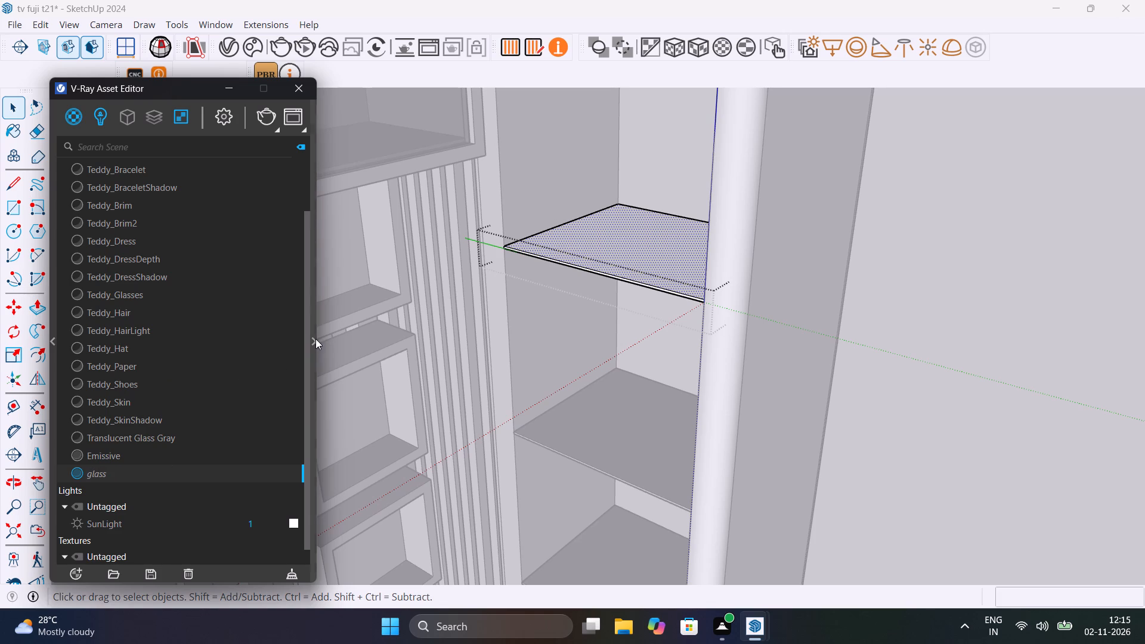
# Set the glass material's reflection colour to full white.
pyautogui.click(315, 338)
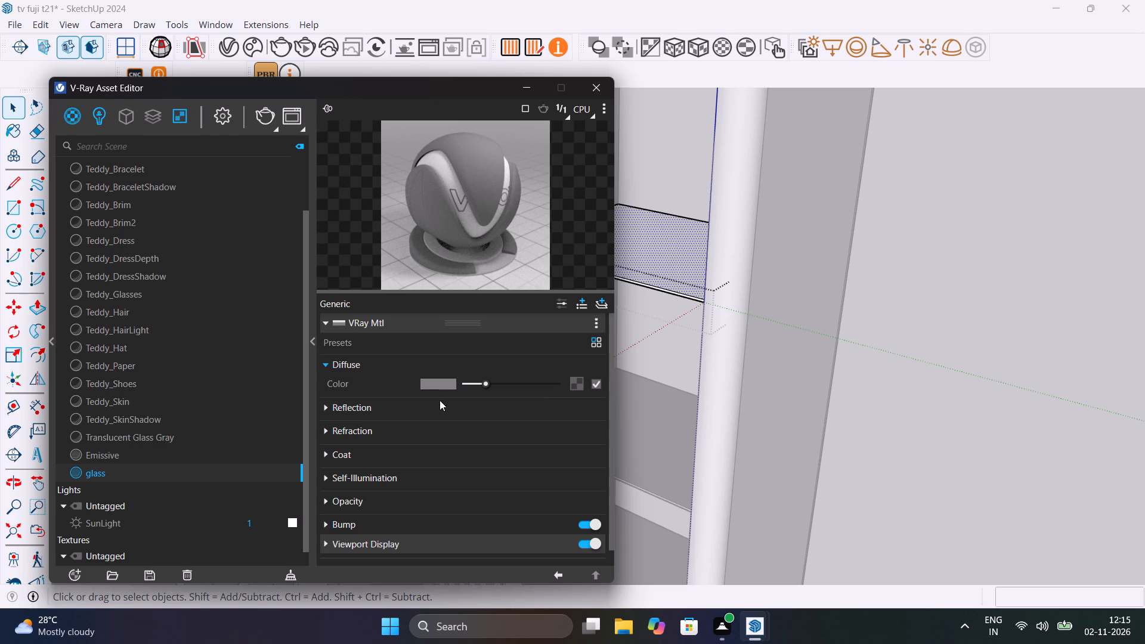
pyautogui.click(389, 407)
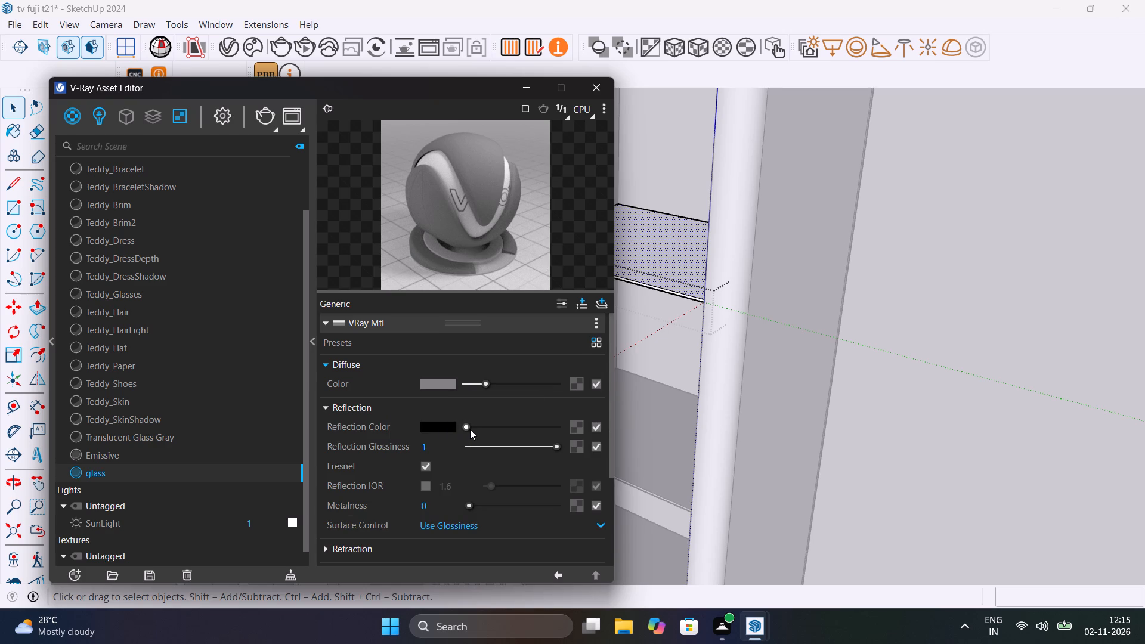
pyautogui.moveTo(469, 428); pyautogui.dragTo(567, 429)
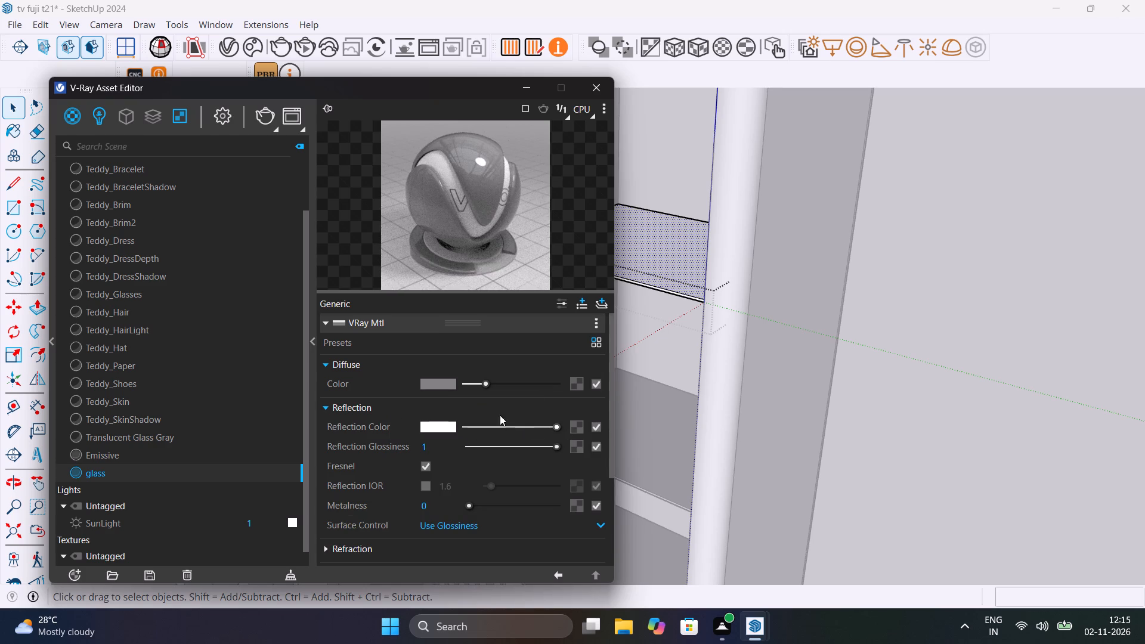
# Set the glass material's refraction colour to full white.
pyautogui.scroll(-2, 374, 425)
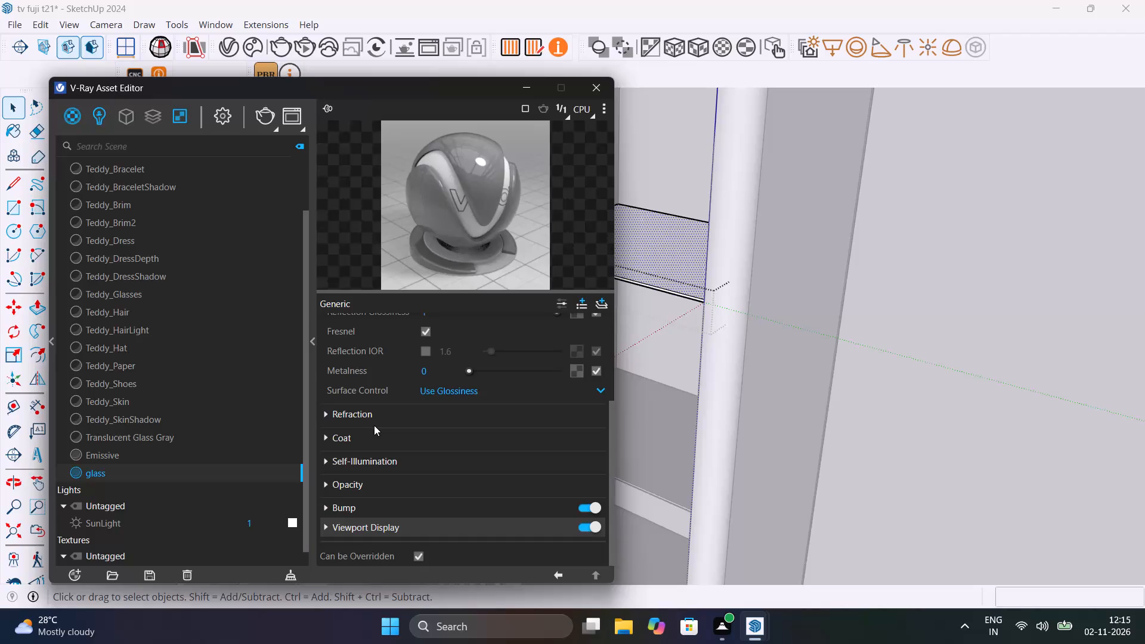
pyautogui.click(382, 416)
pyautogui.moveTo(463, 430); pyautogui.dragTo(543, 434)
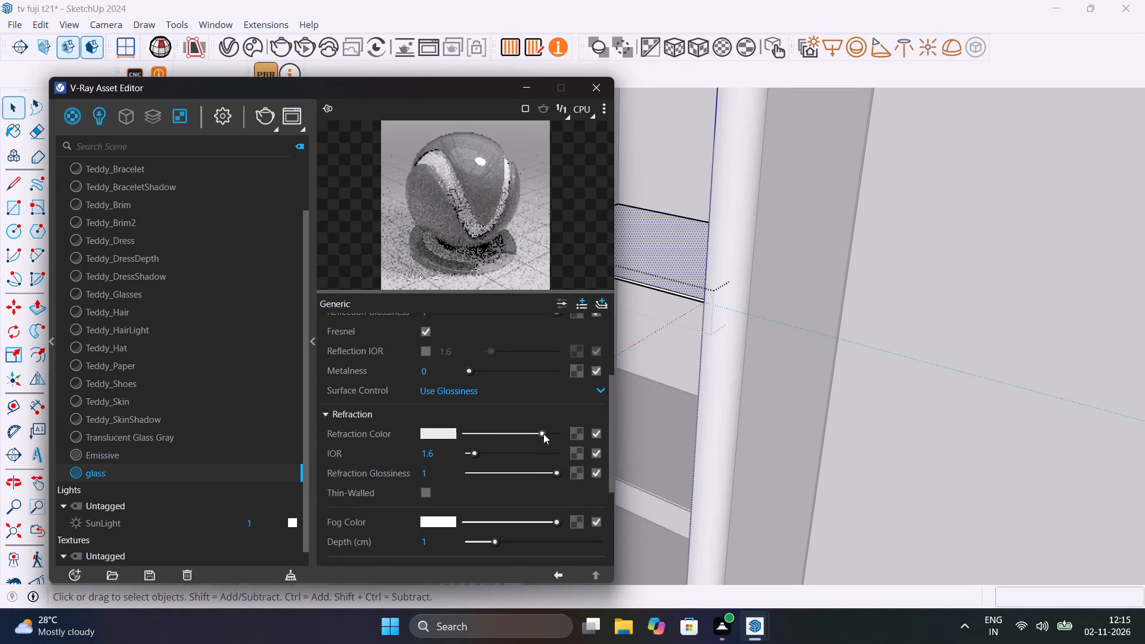
pyautogui.moveTo(543, 434); pyautogui.dragTo(588, 437)
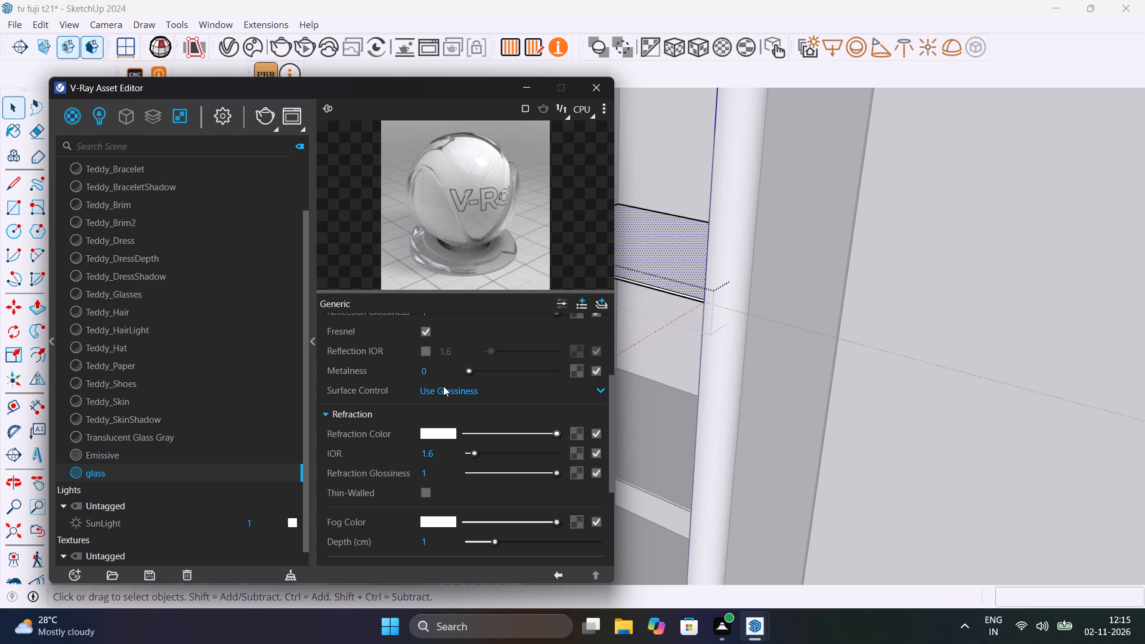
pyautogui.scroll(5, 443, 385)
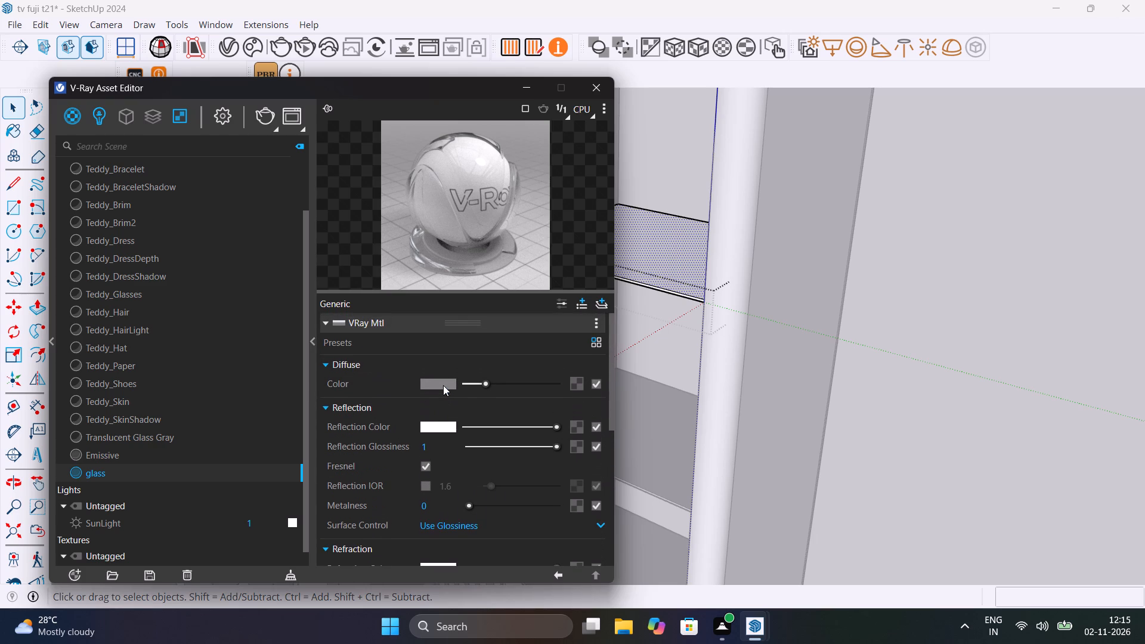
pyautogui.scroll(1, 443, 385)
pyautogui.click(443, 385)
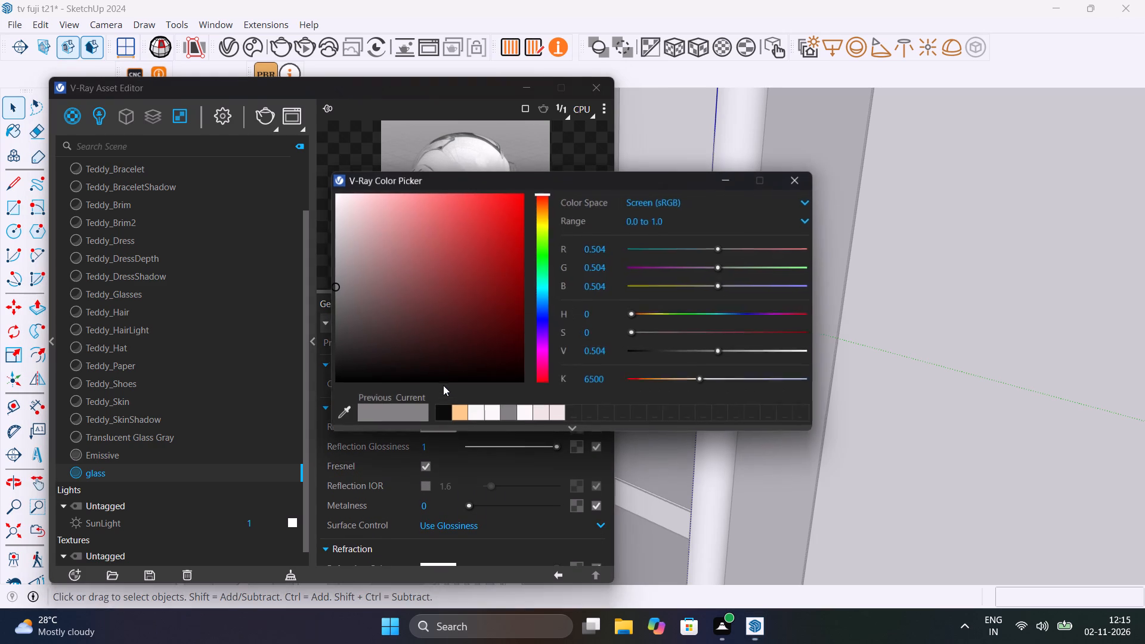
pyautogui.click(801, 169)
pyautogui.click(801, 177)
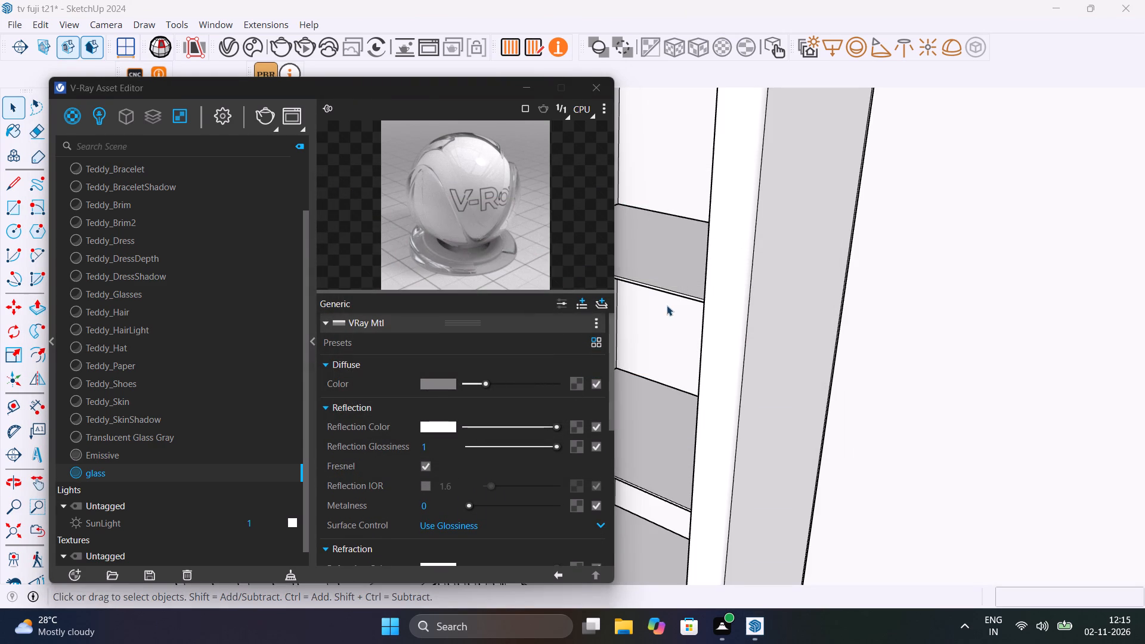
# Reopen the tall corner unit's upper shelf for editing and apply the glass material to its top face.
pyautogui.click(668, 276)
pyautogui.doubleClick(668, 276)
pyautogui.click(668, 275)
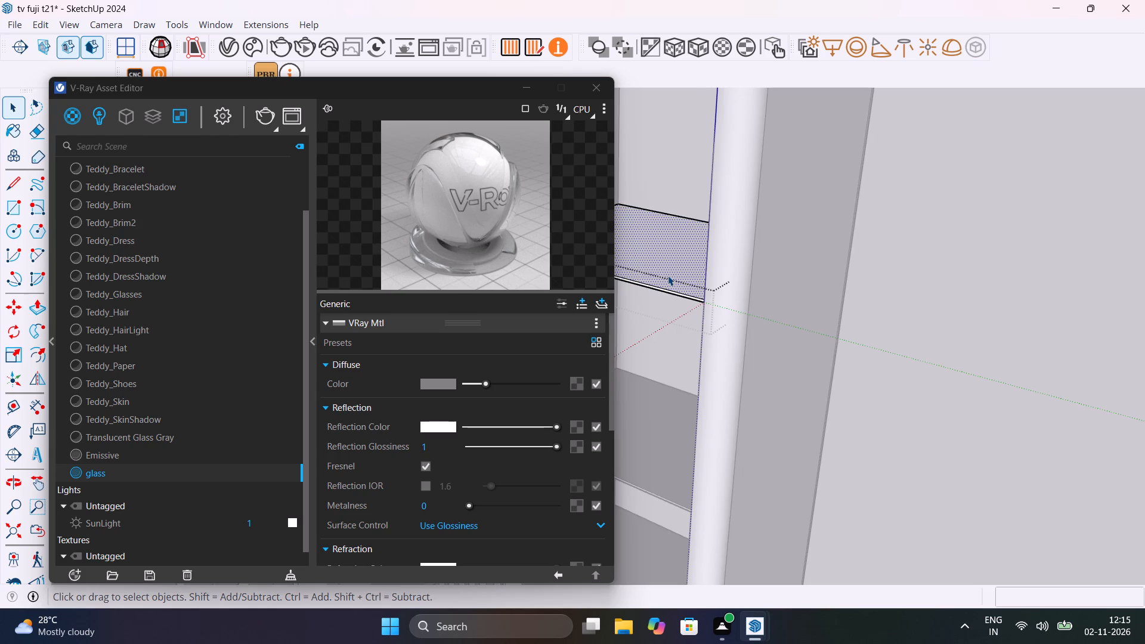
pyautogui.rightClick(243, 470)
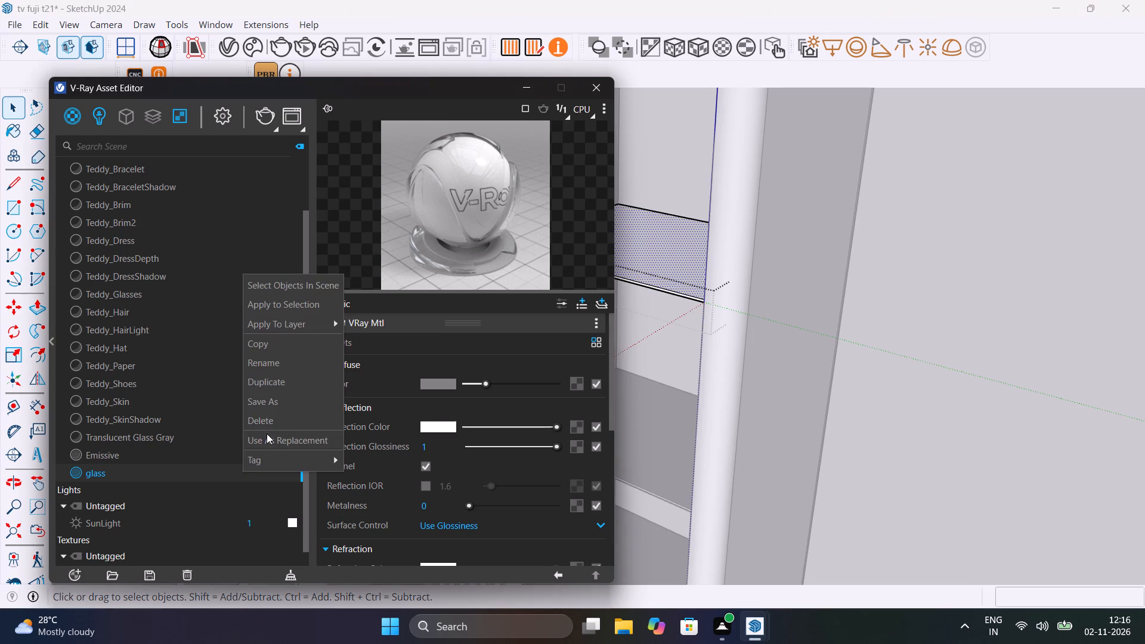
pyautogui.click(301, 306)
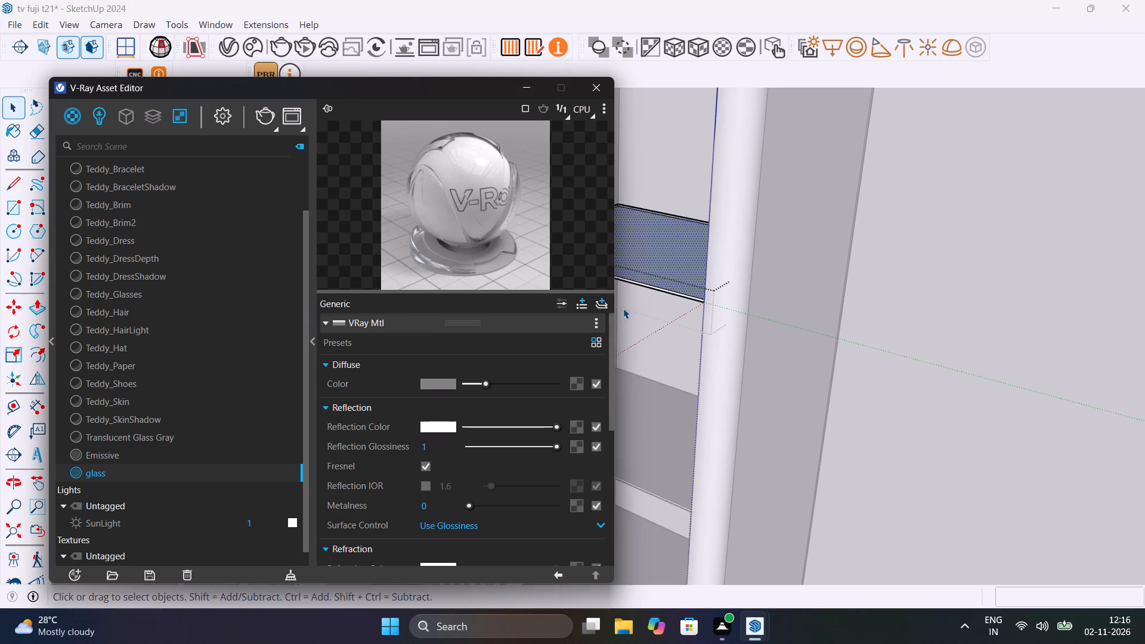
# Apply the glass material to the underside face of the upper shelf.
pyautogui.moveTo(683, 286); pyautogui.dragTo(853, 138, button='middle')
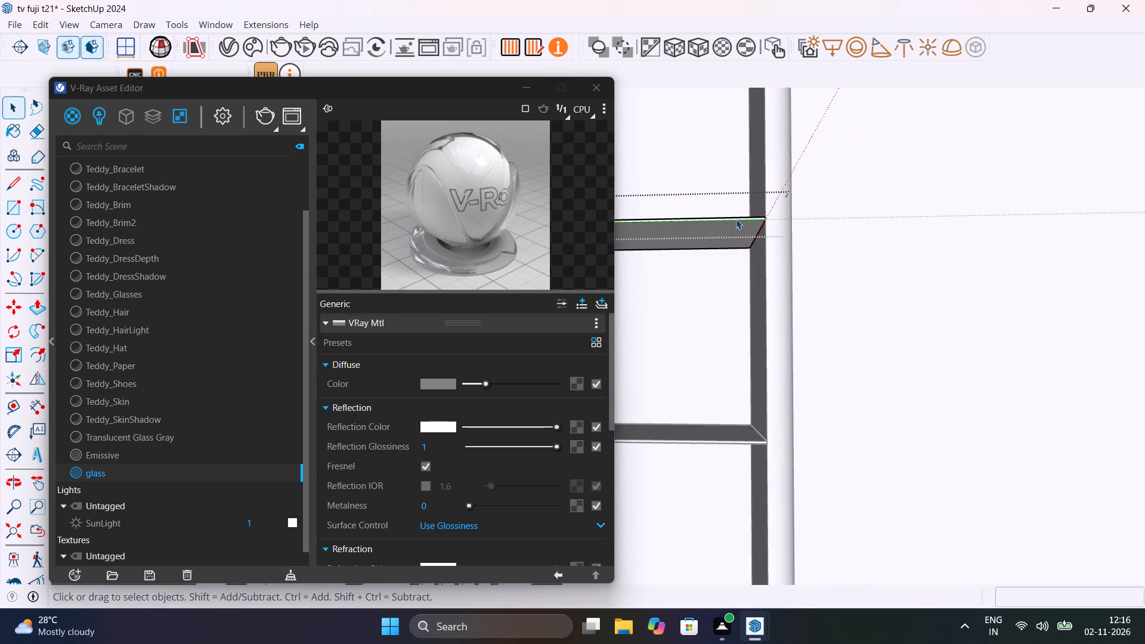
pyautogui.scroll(9, 736, 219)
pyautogui.click(745, 231)
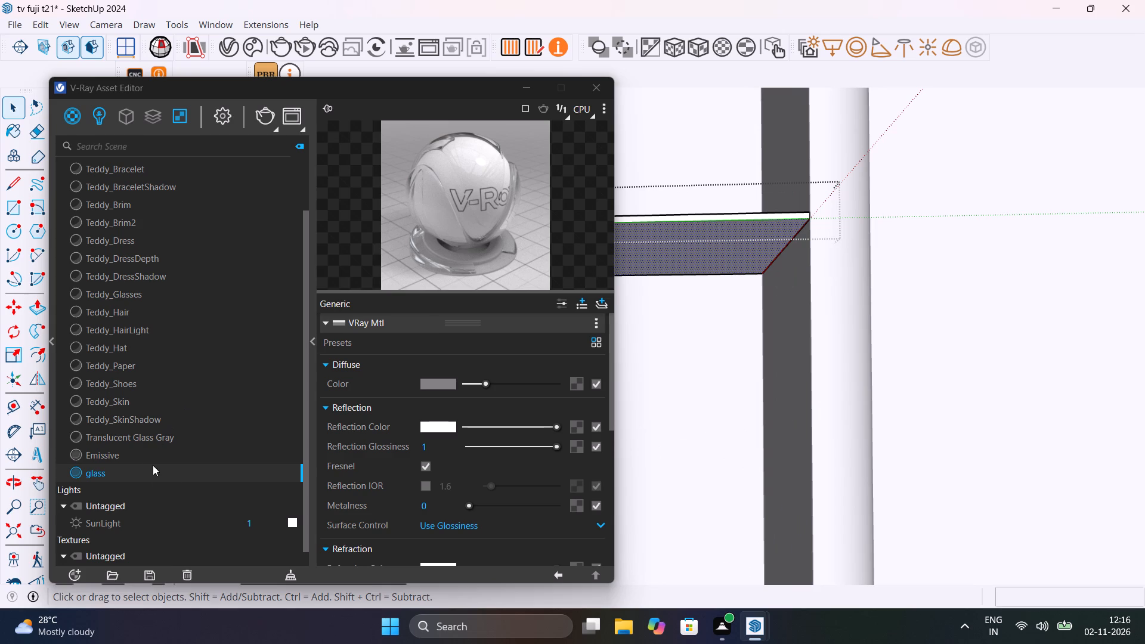
pyautogui.rightClick(172, 472)
pyautogui.click(224, 304)
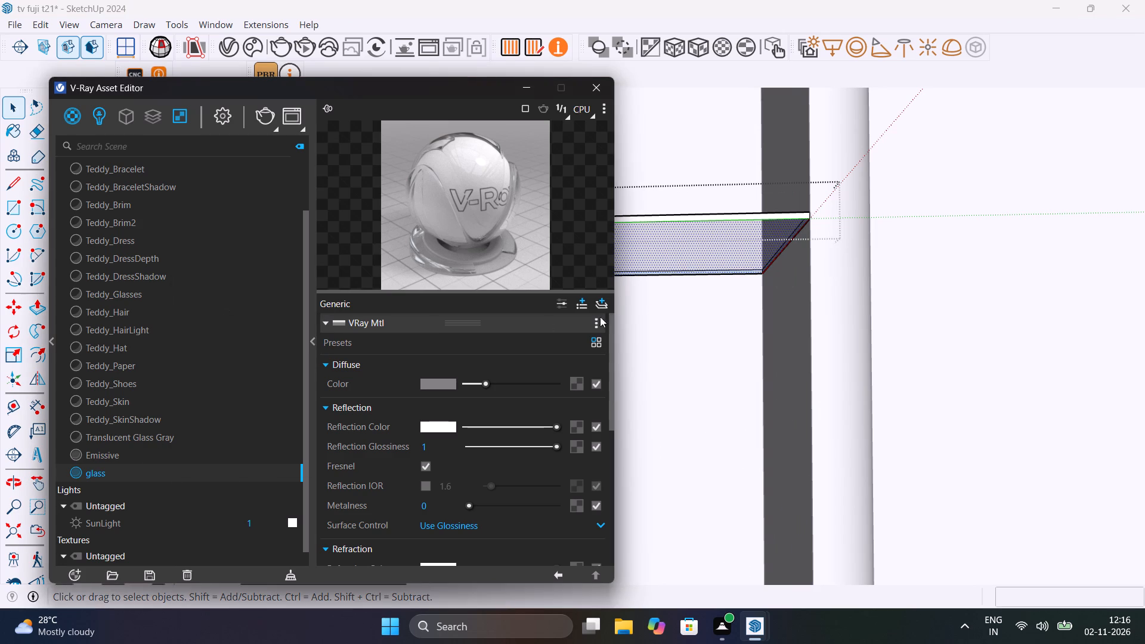
# Apply the glass material to the front edge face of the upper shelf and leave the shelf's group.
pyautogui.moveTo(698, 282); pyautogui.dragTo(717, 471, button='middle')
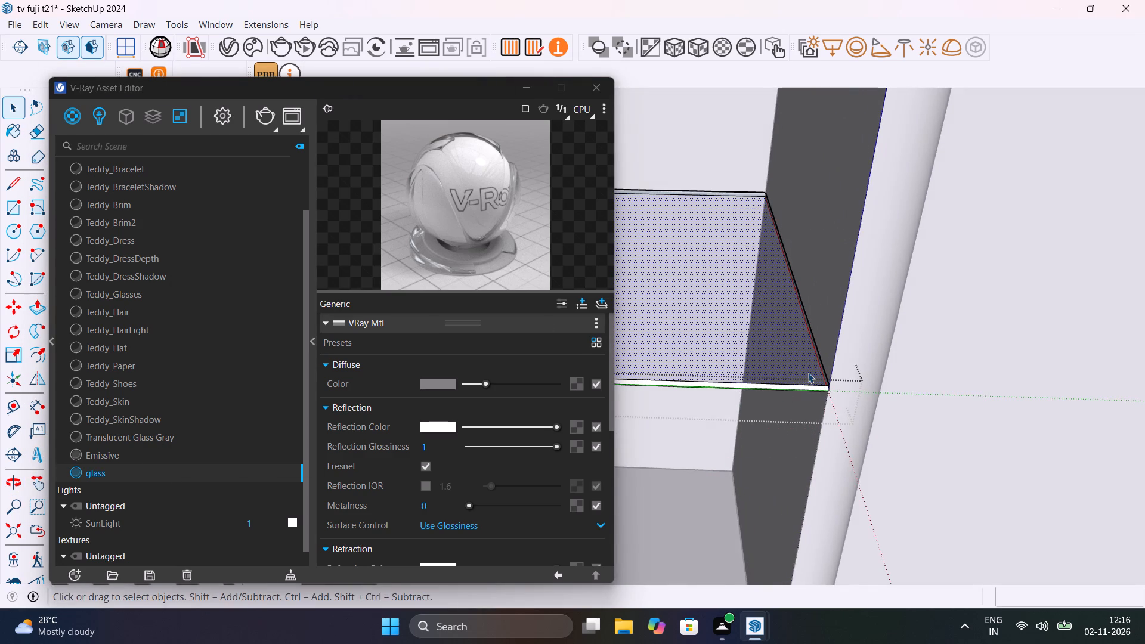
pyautogui.scroll(14, 808, 373)
pyautogui.click(848, 437)
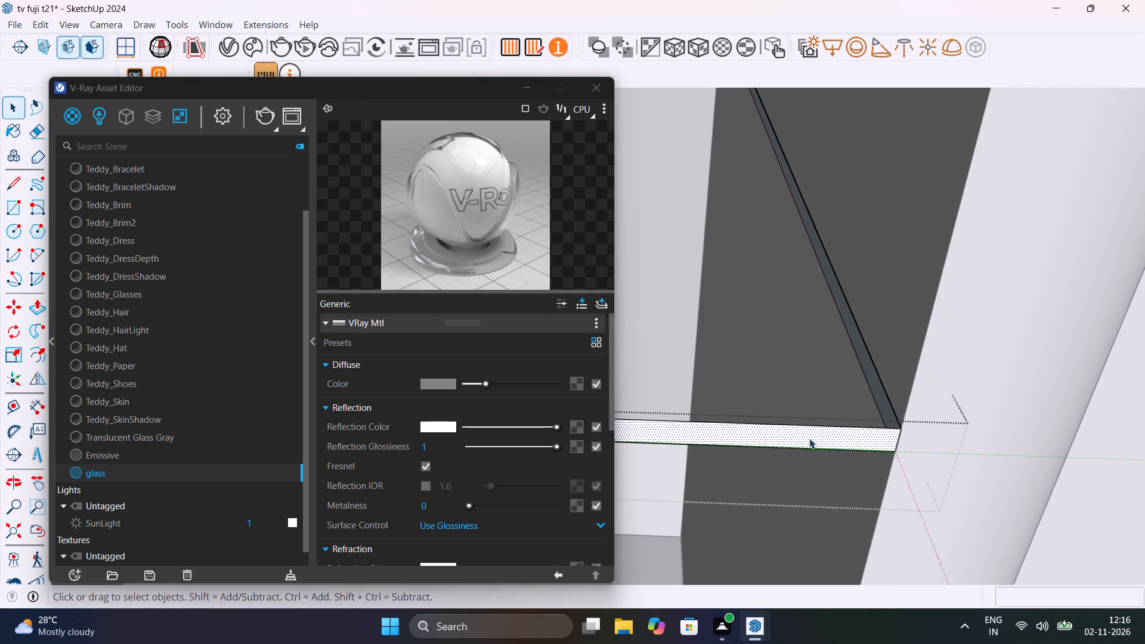
pyautogui.rightClick(153, 472)
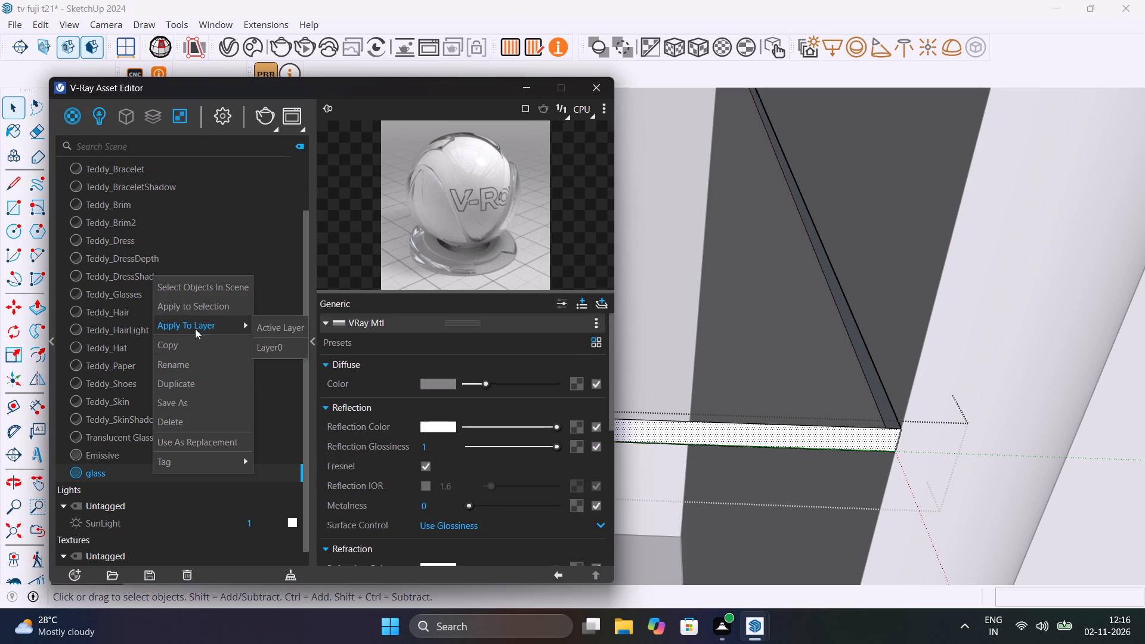
pyautogui.click(208, 307)
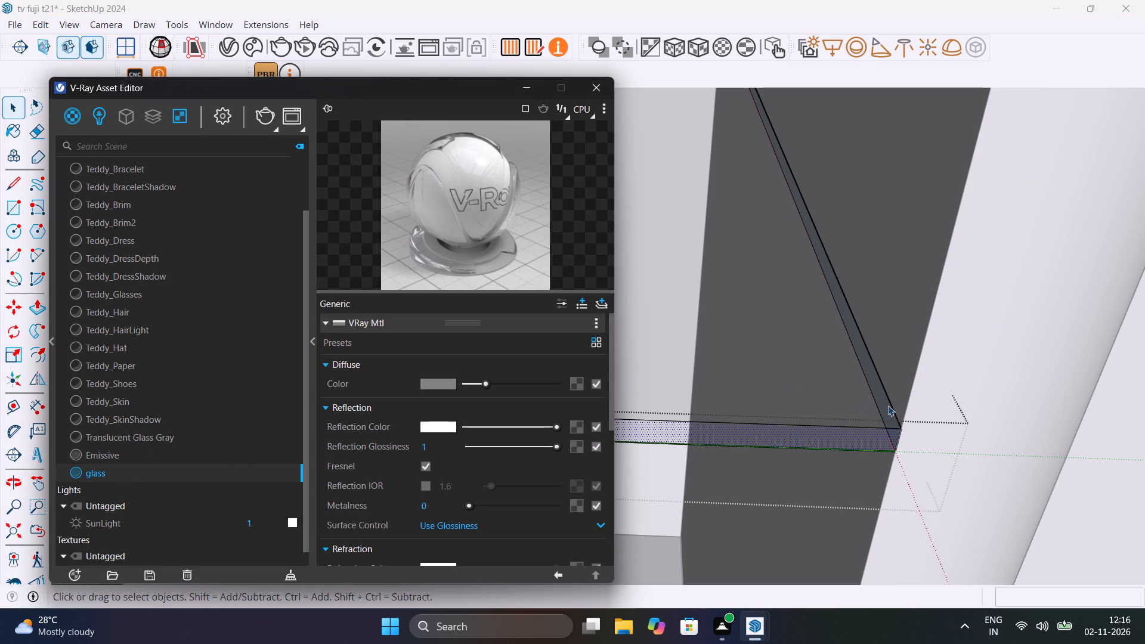
pyautogui.click(887, 409)
pyautogui.scroll(-6, 842, 424)
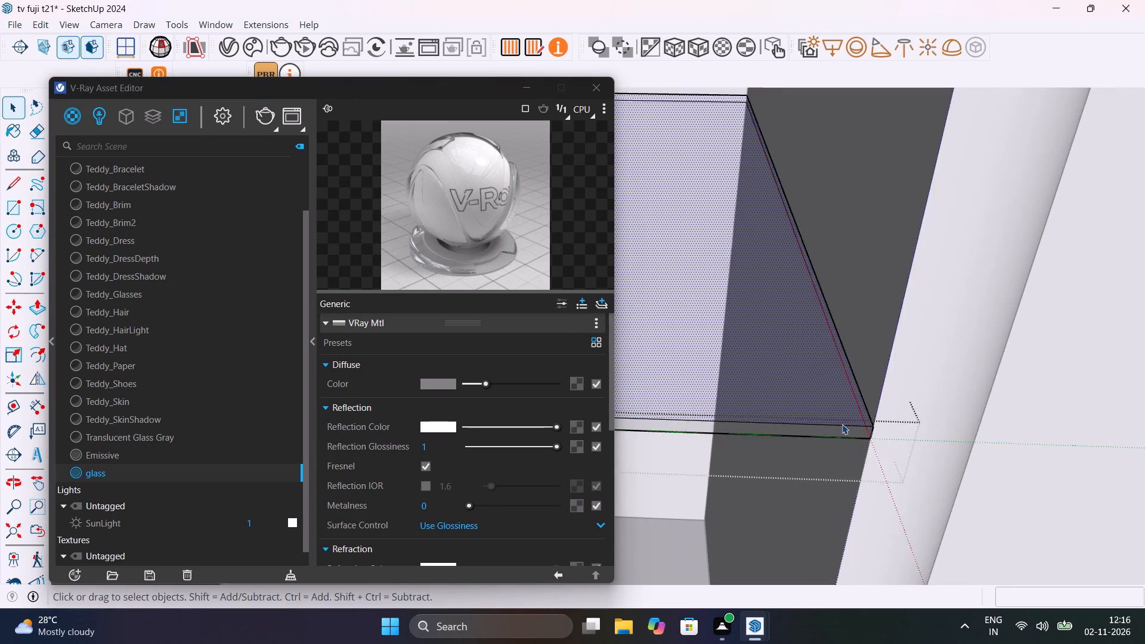
pyautogui.scroll(-17, 842, 424)
pyautogui.click(998, 383)
# Reopen the upper shelf, apply the glass material again to its large top face, and leave the group.
pyautogui.scroll(-6, 982, 370)
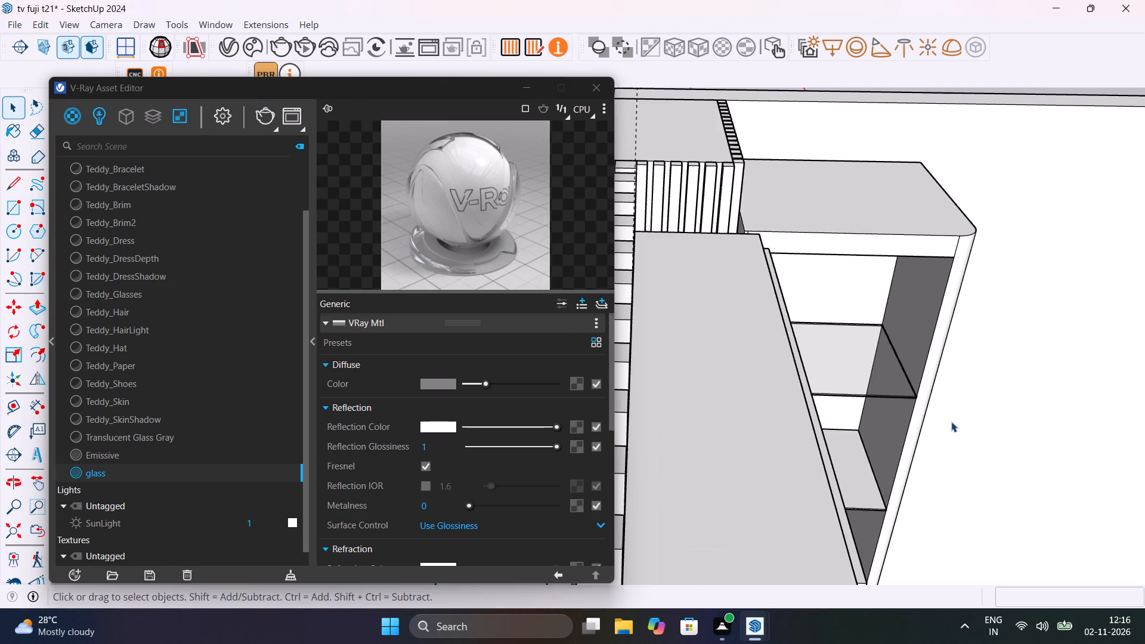
pyautogui.moveTo(951, 425); pyautogui.dragTo(859, 214, button='middle')
pyautogui.moveTo(887, 402); pyautogui.dragTo(821, 538, button='middle')
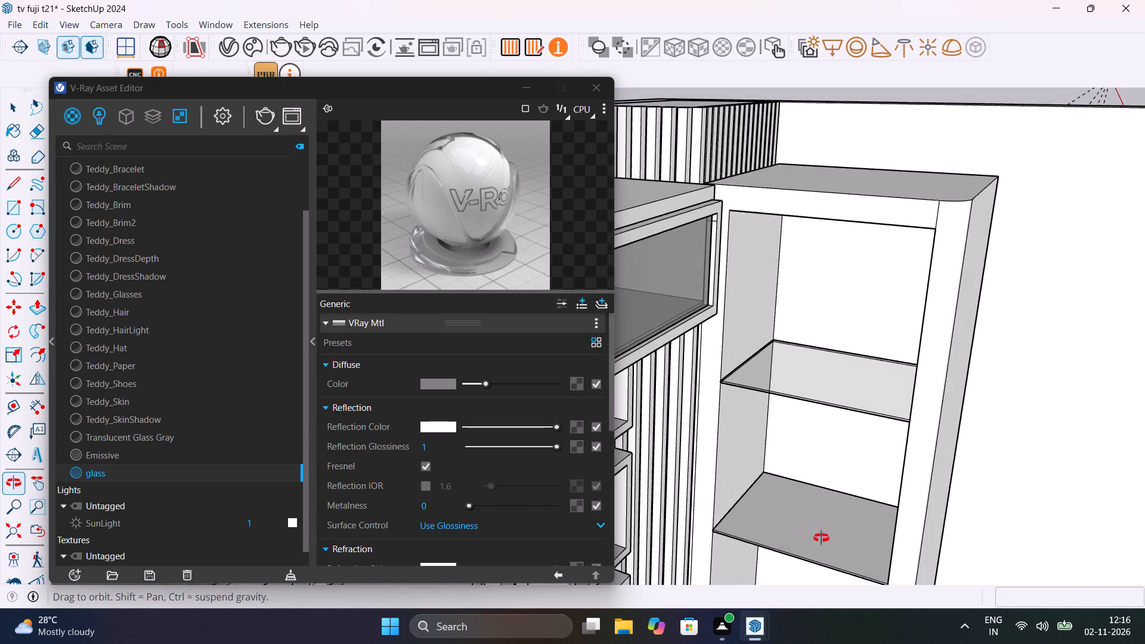
pyautogui.moveTo(821, 538); pyautogui.dragTo(954, 554, button='middle')
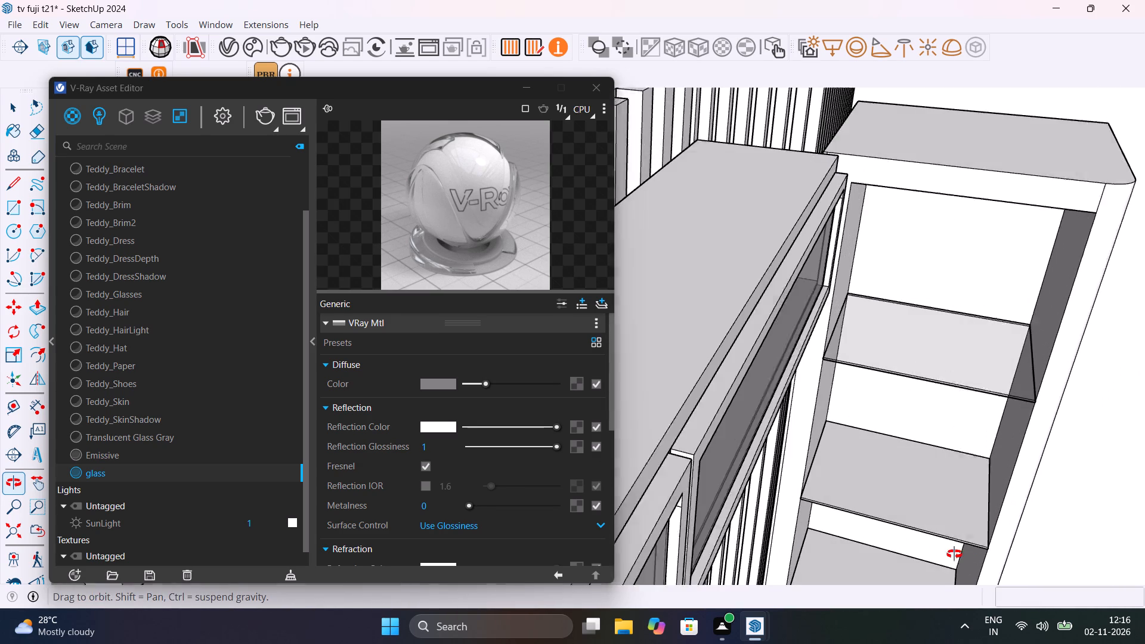
pyautogui.moveTo(954, 554); pyautogui.dragTo(954, 555, button='middle')
pyautogui.scroll(15, 881, 377)
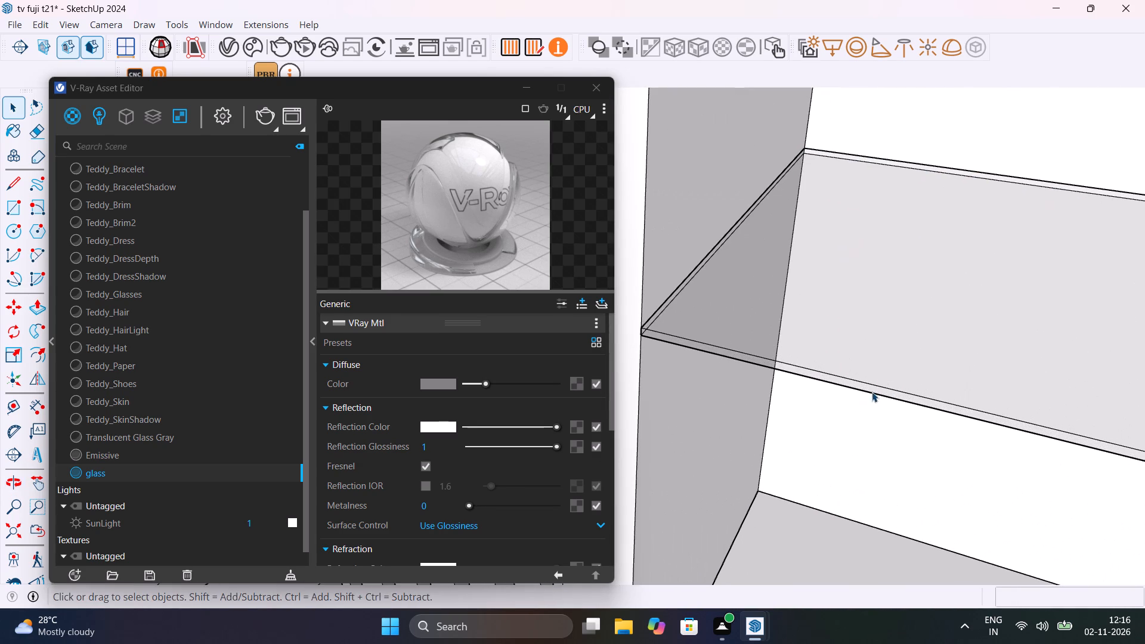
pyautogui.scroll(13, 671, 295)
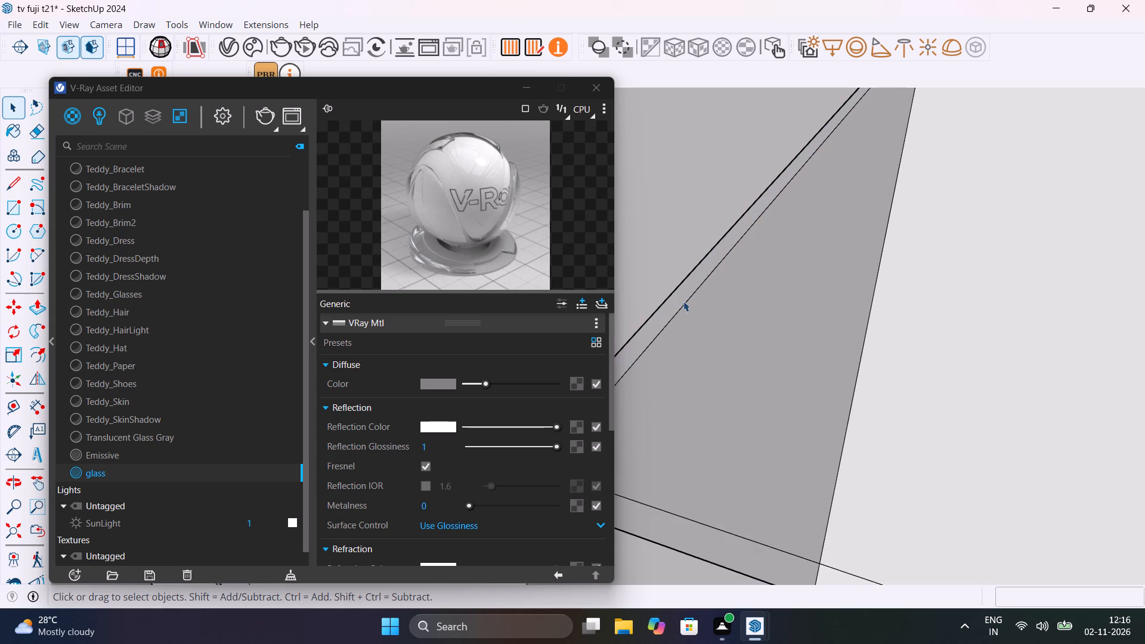
pyautogui.click(683, 298)
pyautogui.doubleClick(683, 296)
pyautogui.click(683, 296)
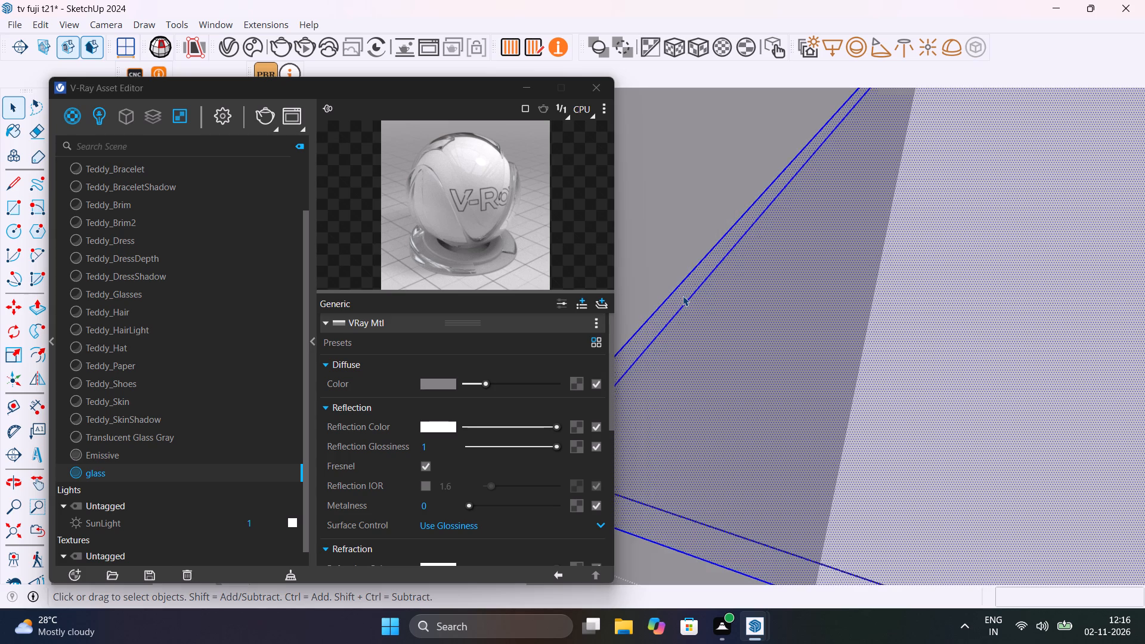
pyautogui.click(683, 296)
pyautogui.click(683, 296)
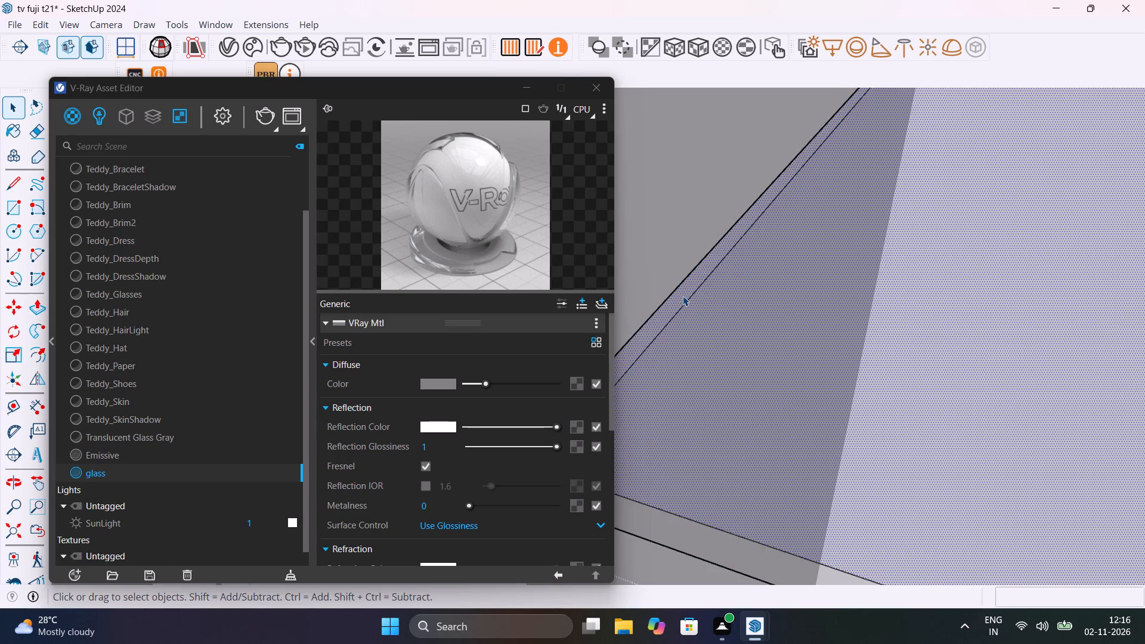
pyautogui.rightClick(206, 475)
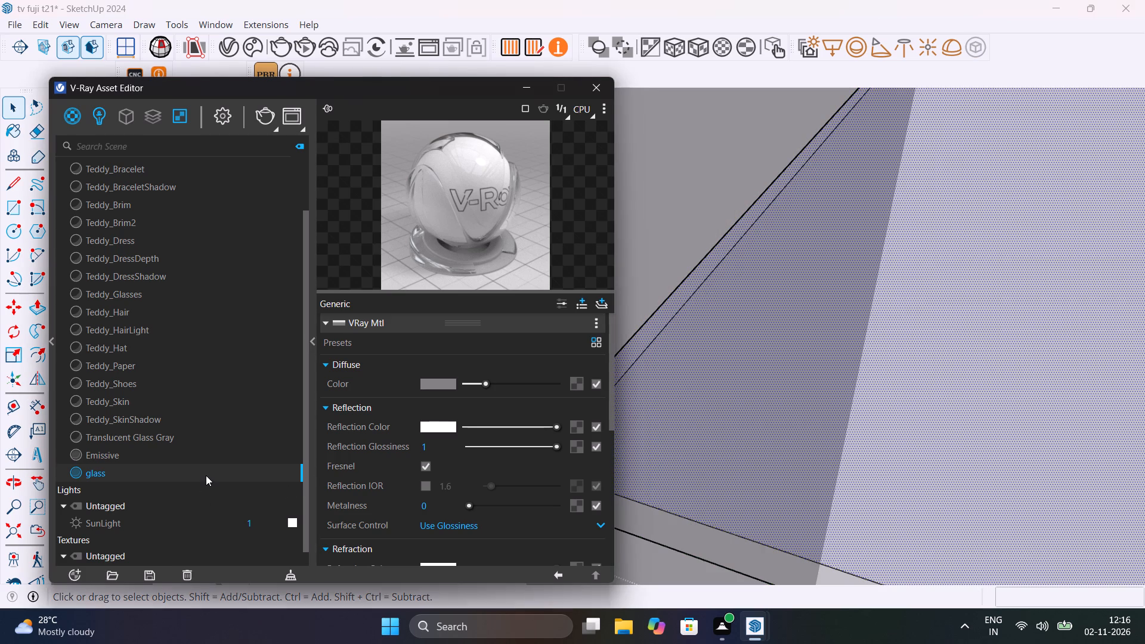
pyautogui.click(261, 302)
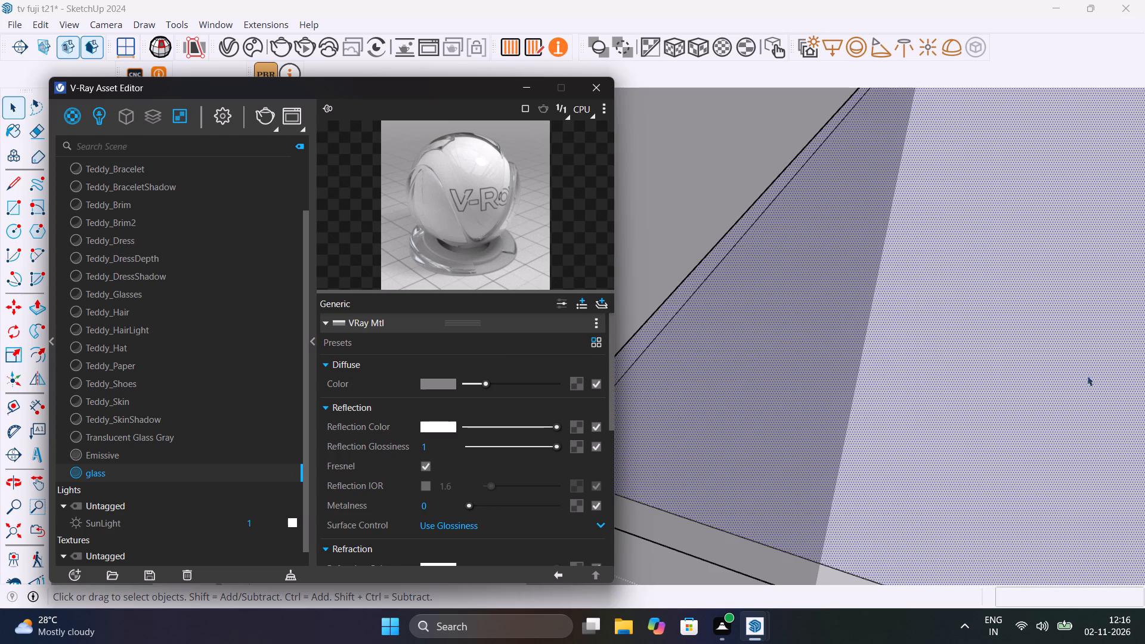
pyautogui.scroll(-11, 1097, 380)
pyautogui.moveTo(1064, 429); pyautogui.dragTo(736, 391, button='middle')
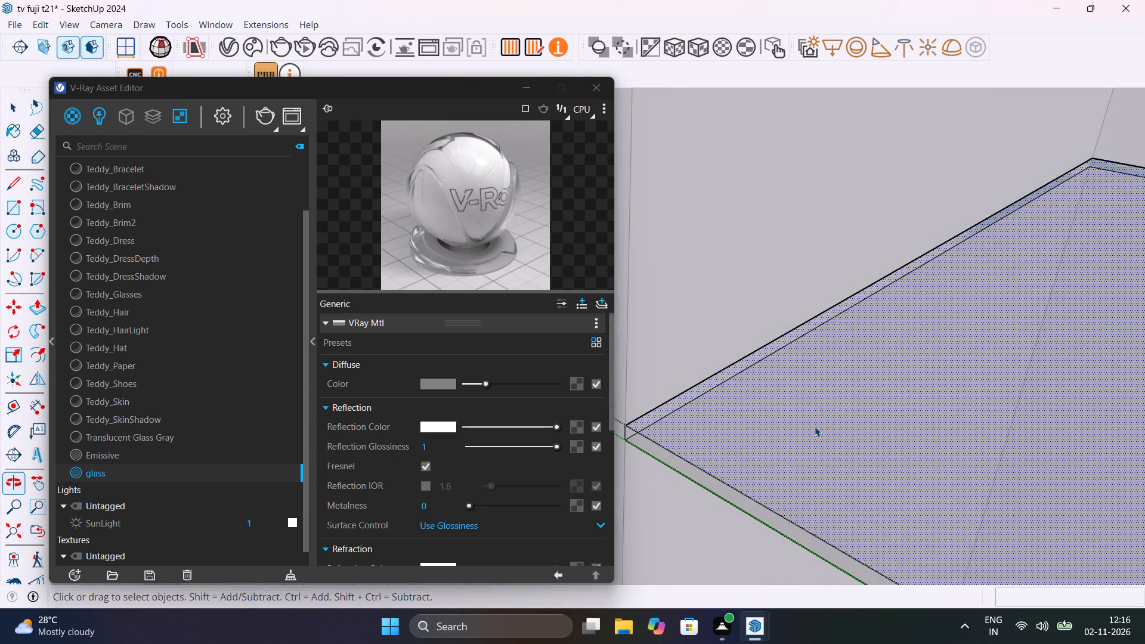
pyautogui.scroll(-20, 815, 426)
pyautogui.scroll(-12, 815, 426)
pyautogui.click(1033, 265)
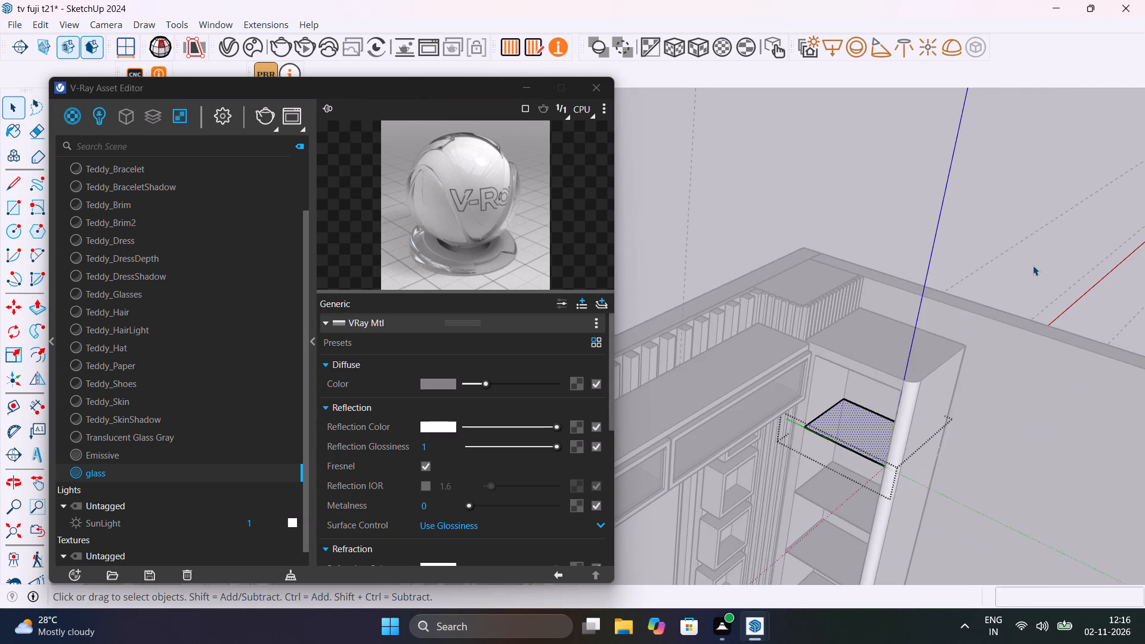
# Examine the upper shelf's faces and edges up close to check the glass coverage.
pyautogui.scroll(15, 853, 453)
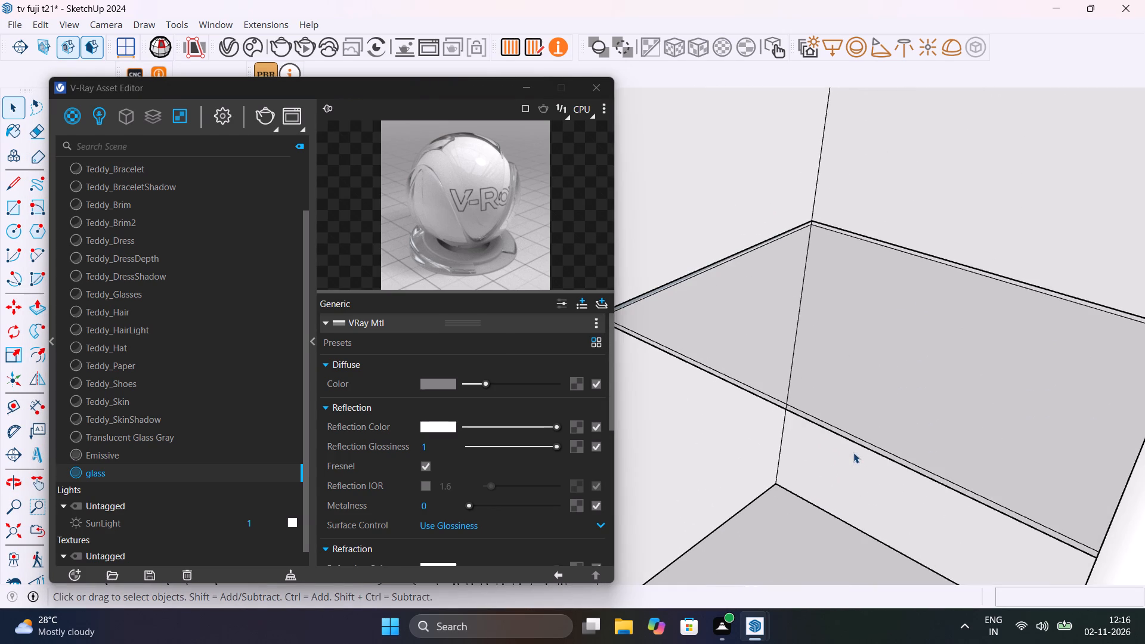
pyautogui.moveTo(855, 453); pyautogui.dragTo(1057, 333, button='middle')
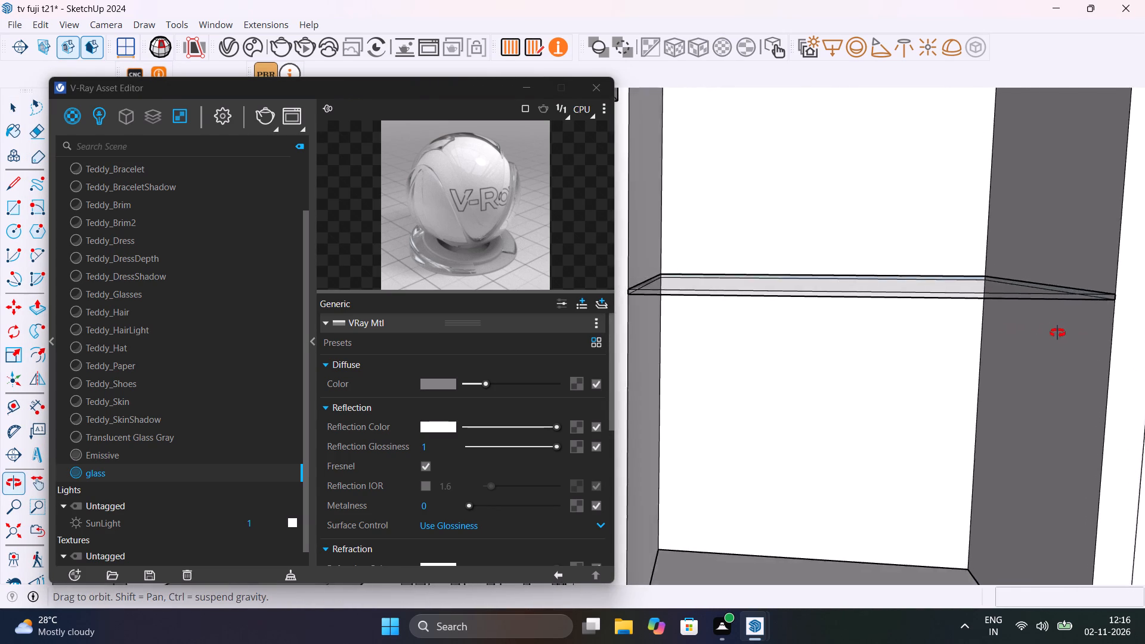
pyautogui.moveTo(1057, 333); pyautogui.dragTo(967, 330, button='middle')
pyautogui.scroll(20, 1033, 290)
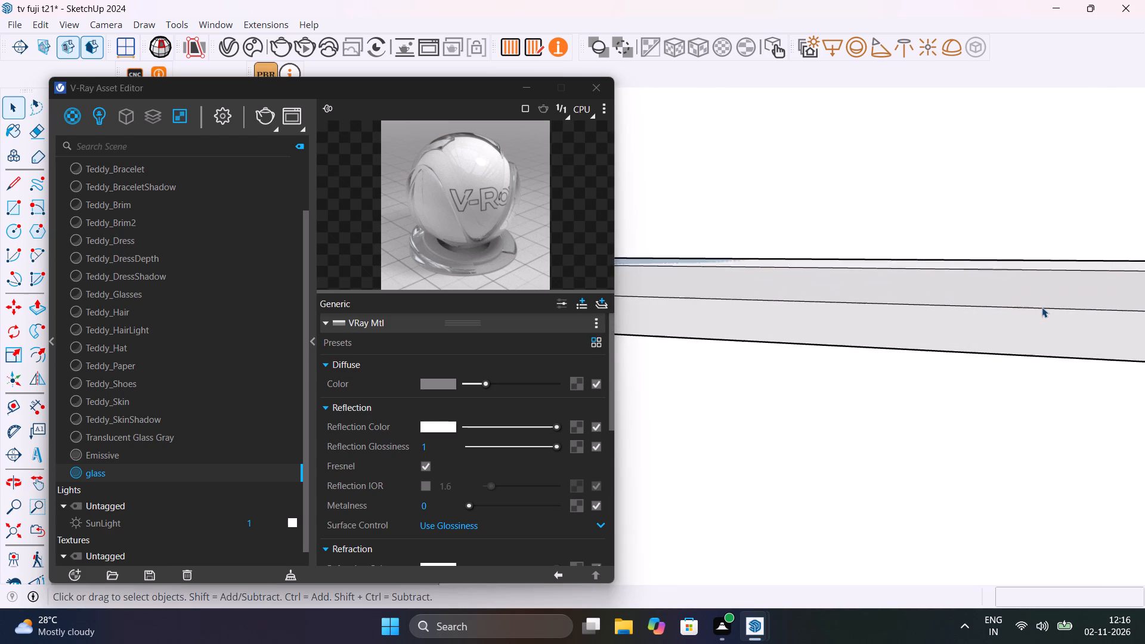
pyautogui.scroll(6, 1042, 307)
pyautogui.scroll(1, 958, 370)
pyautogui.moveTo(957, 369); pyautogui.dragTo(1058, 420, button='middle')
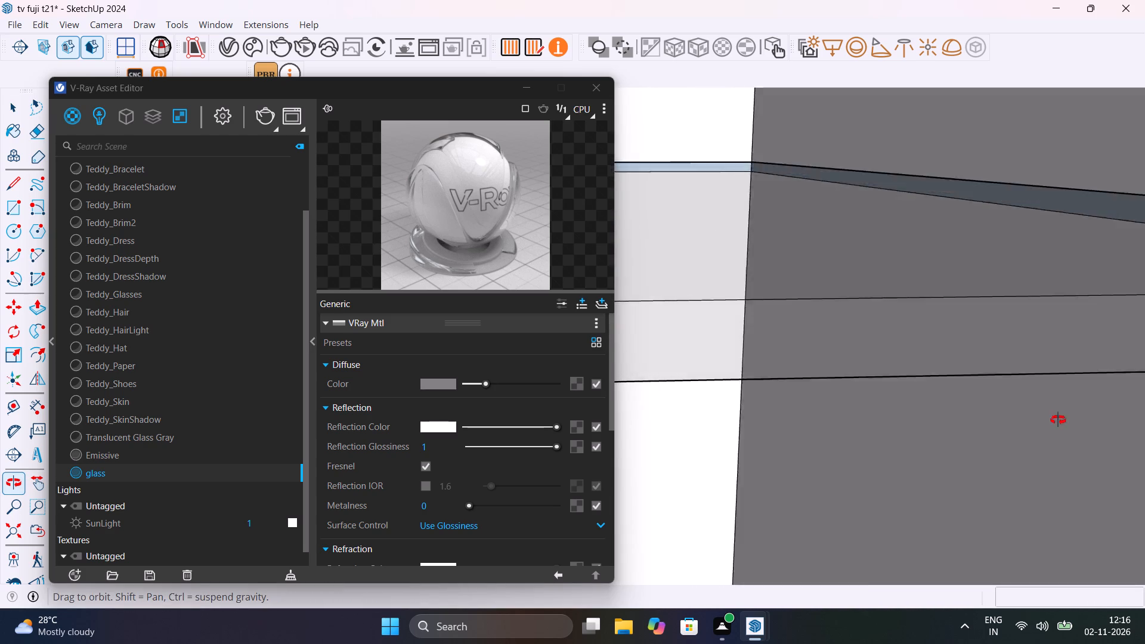
pyautogui.moveTo(1058, 420); pyautogui.dragTo(973, 430, button='middle')
pyautogui.scroll(-20, 973, 431)
pyautogui.scroll(-10, 973, 431)
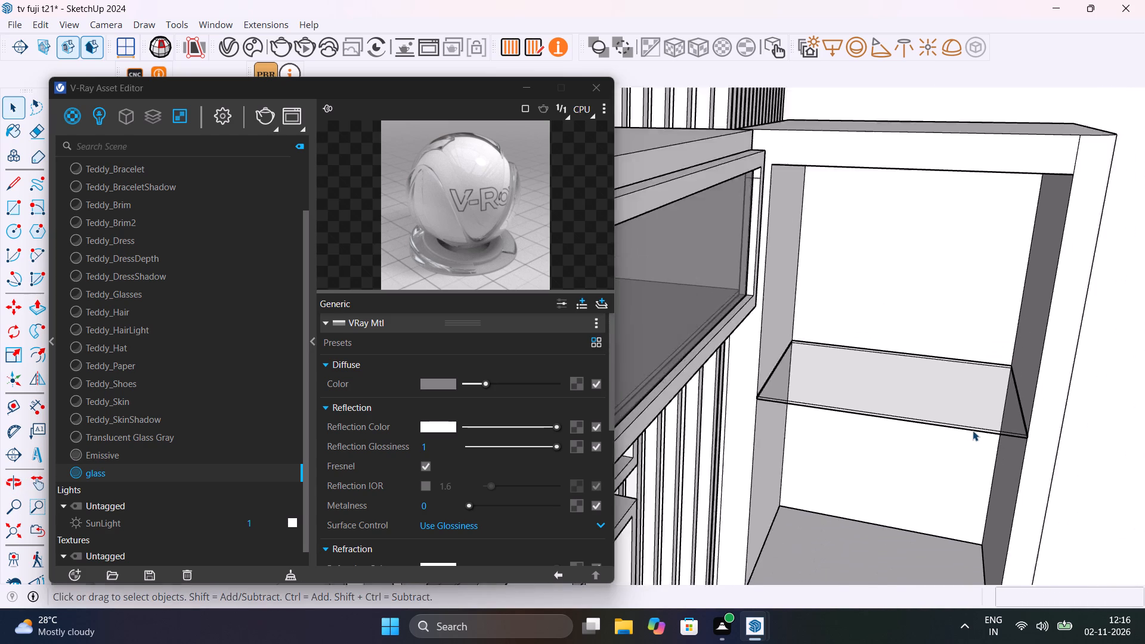
# Open the second shelf from the top in the tall corner unit and apply the glass material to its top face.
pyautogui.moveTo(982, 482); pyautogui.dragTo(849, 360, button='middle')
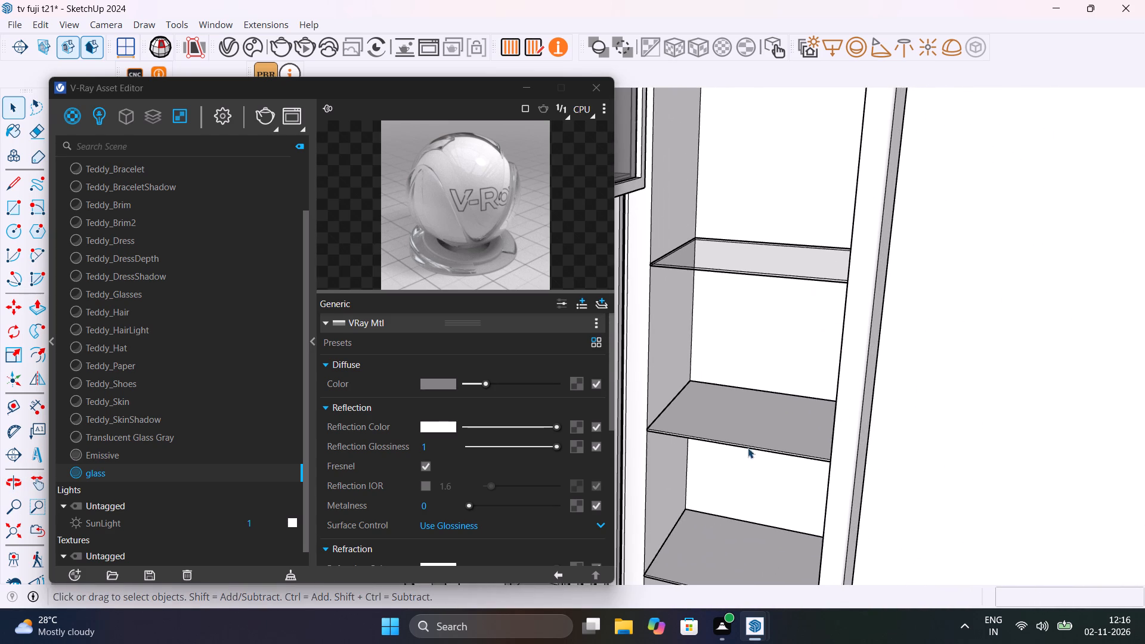
pyautogui.keyDown('shift'); pyautogui.moveTo(748, 448); pyautogui.dragTo(888, 436, button='middle'); pyautogui.keyUp('shift')
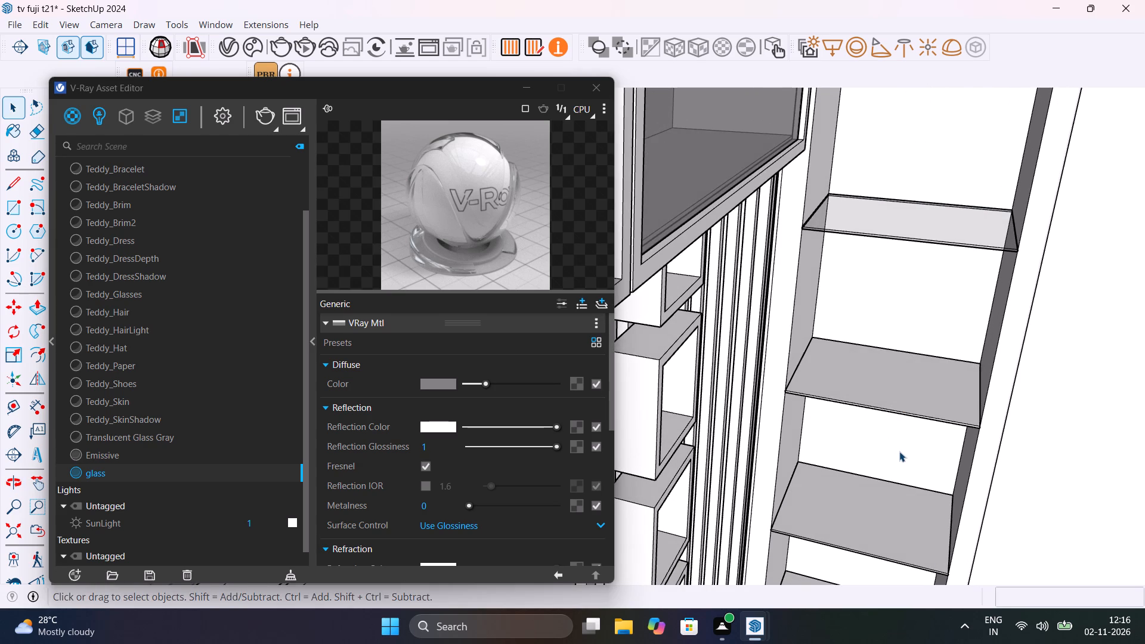
pyautogui.scroll(-6, 899, 451)
pyautogui.scroll(9, 934, 429)
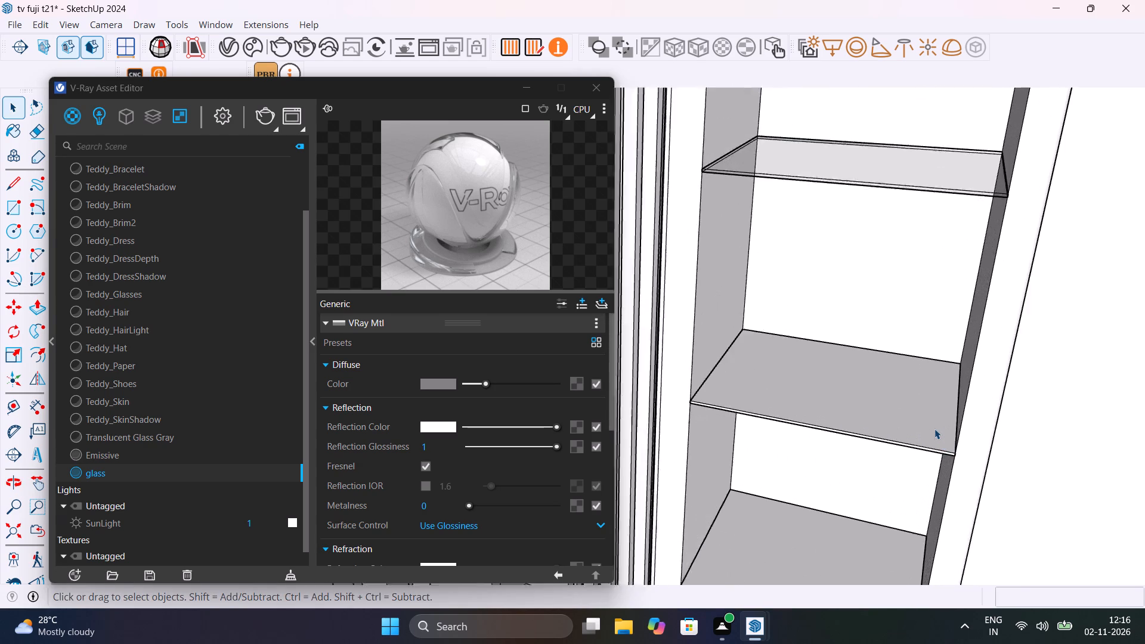
pyautogui.scroll(8, 934, 429)
pyautogui.click(861, 413)
pyautogui.doubleClick(861, 412)
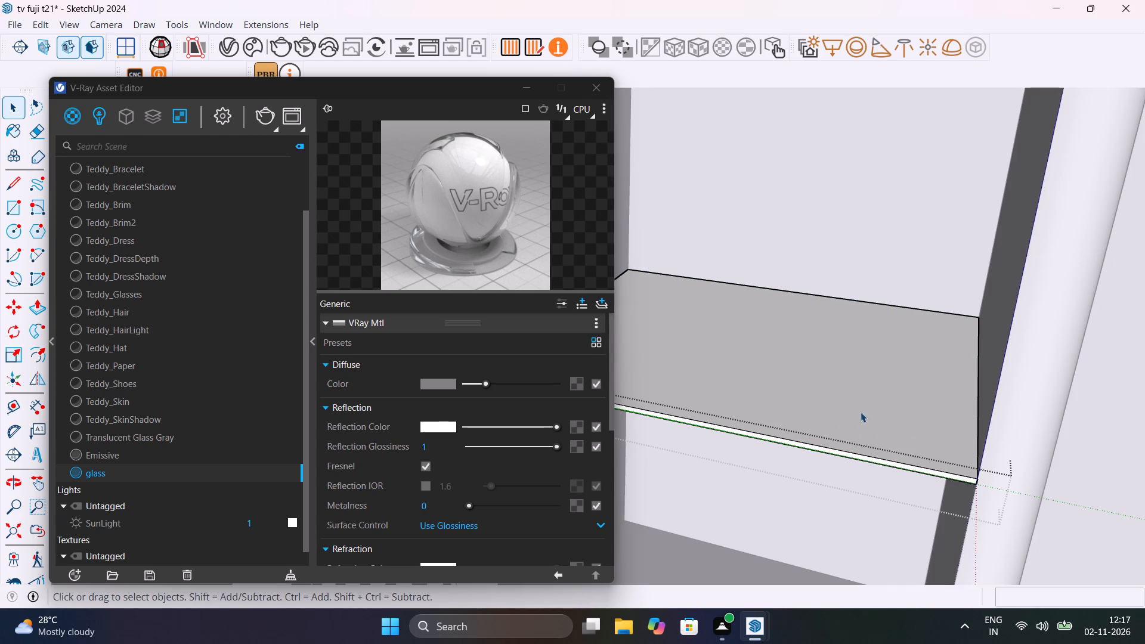
pyautogui.click(861, 412)
pyautogui.doubleClick(861, 412)
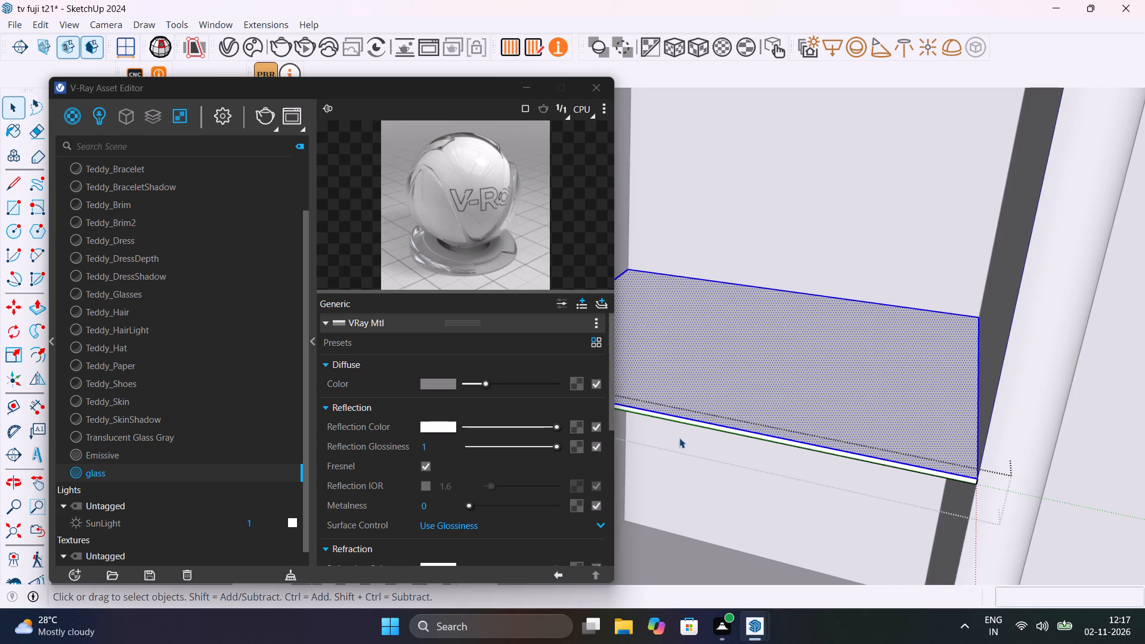
pyautogui.rightClick(192, 472)
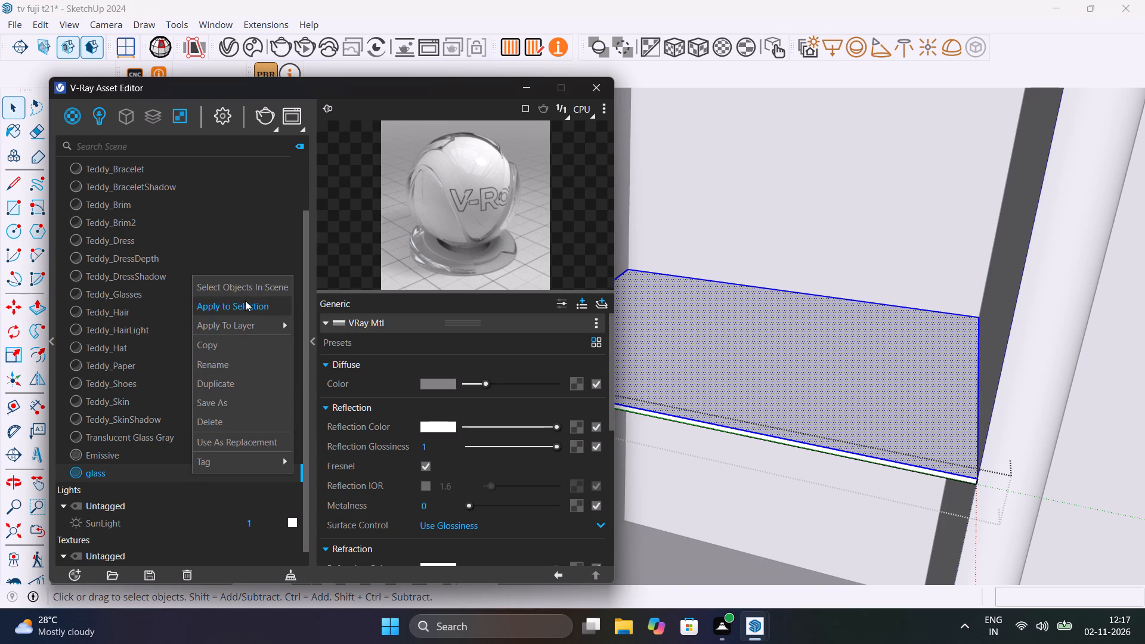
pyautogui.click(245, 301)
# Apply the glass material to the underside and front edge faces of the second shelf.
pyautogui.moveTo(854, 475); pyautogui.dragTo(892, 278, button='middle')
pyautogui.click(892, 278)
pyautogui.rightClick(204, 469)
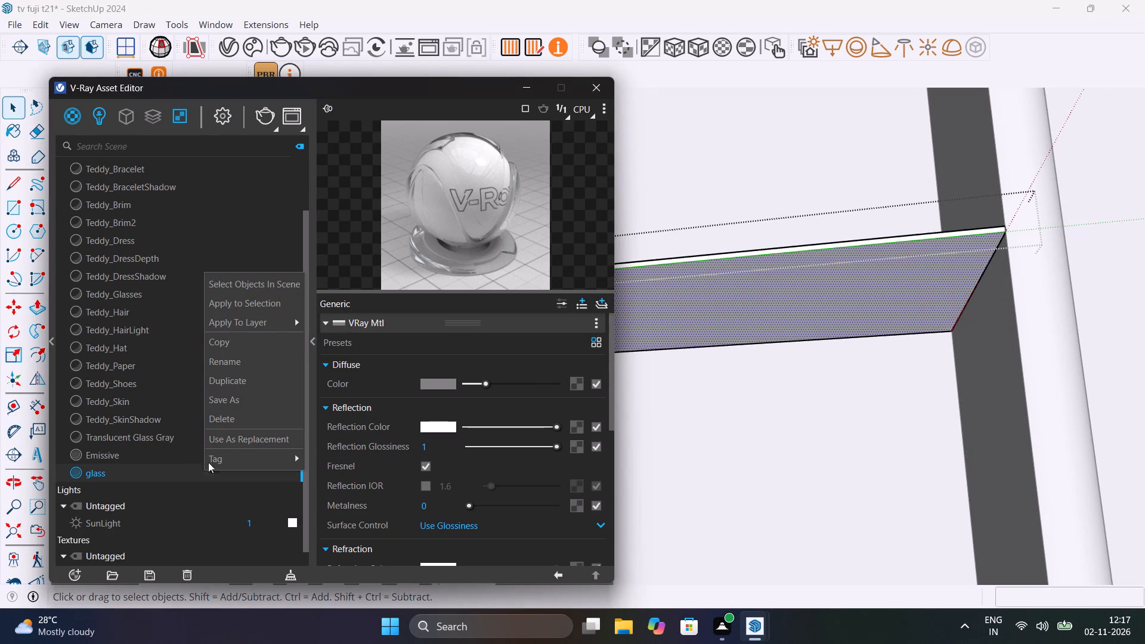
pyautogui.click(276, 303)
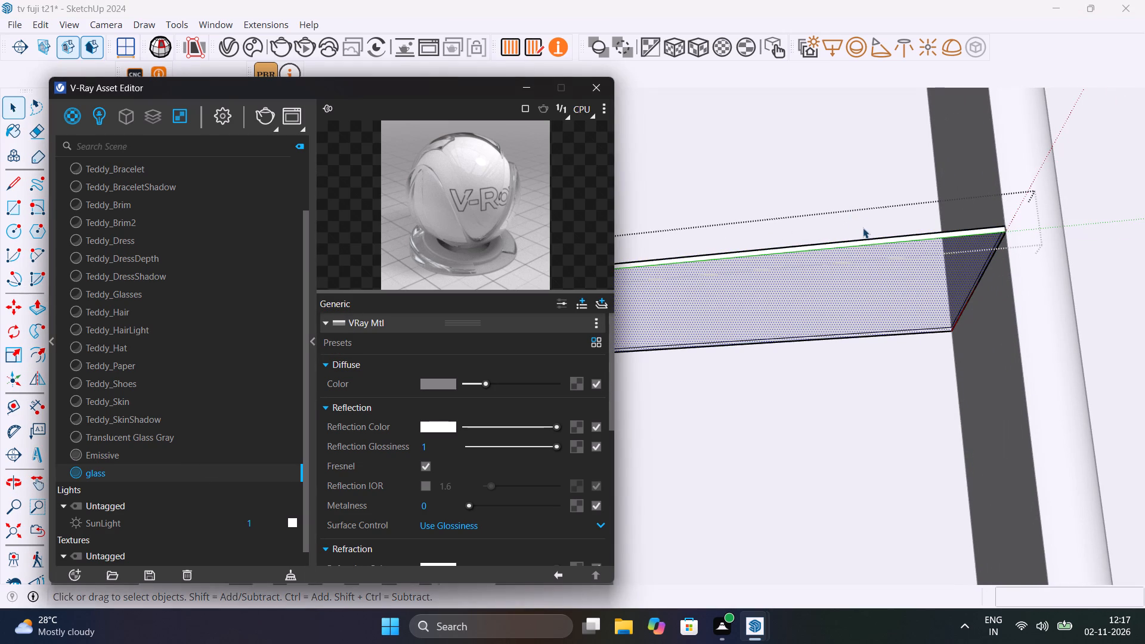
pyautogui.scroll(8, 863, 228)
pyautogui.click(900, 263)
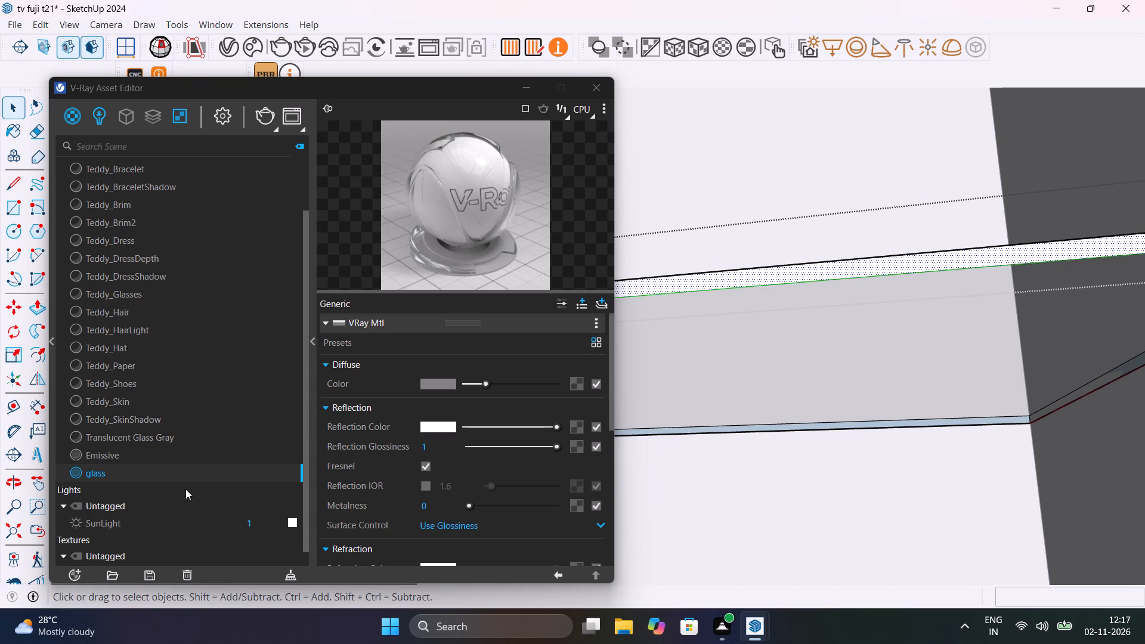
pyautogui.rightClick(197, 475)
pyautogui.click(245, 314)
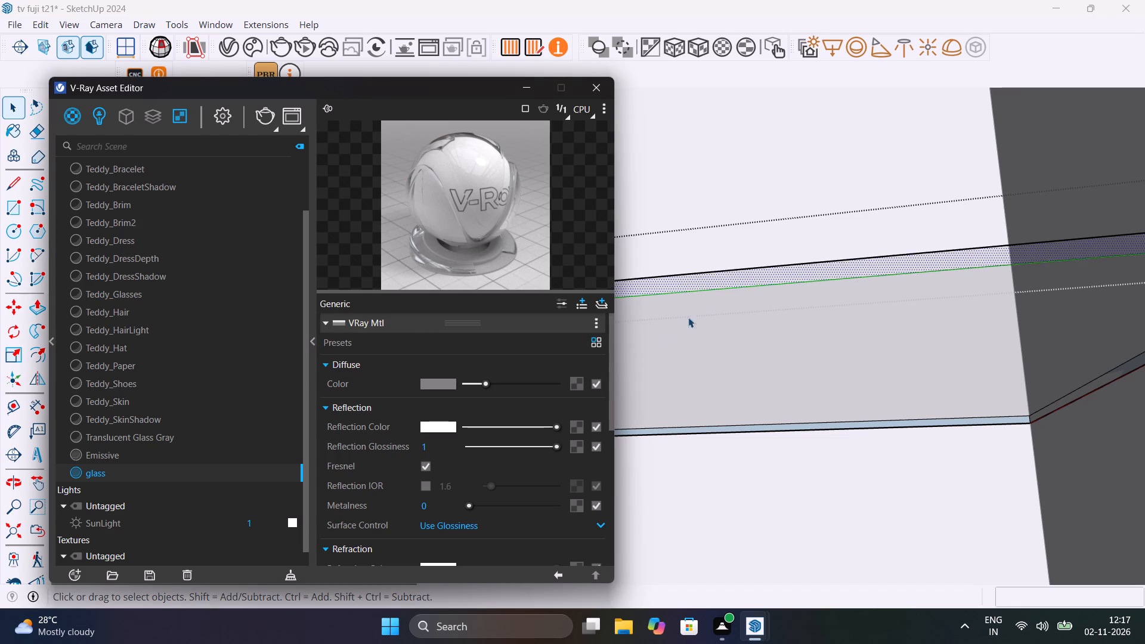
# Open the third shelf from the top and apply the glass material to its underside face.
pyautogui.scroll(-20, 707, 311)
pyautogui.moveTo(756, 398); pyautogui.dragTo(840, 246, button='middle')
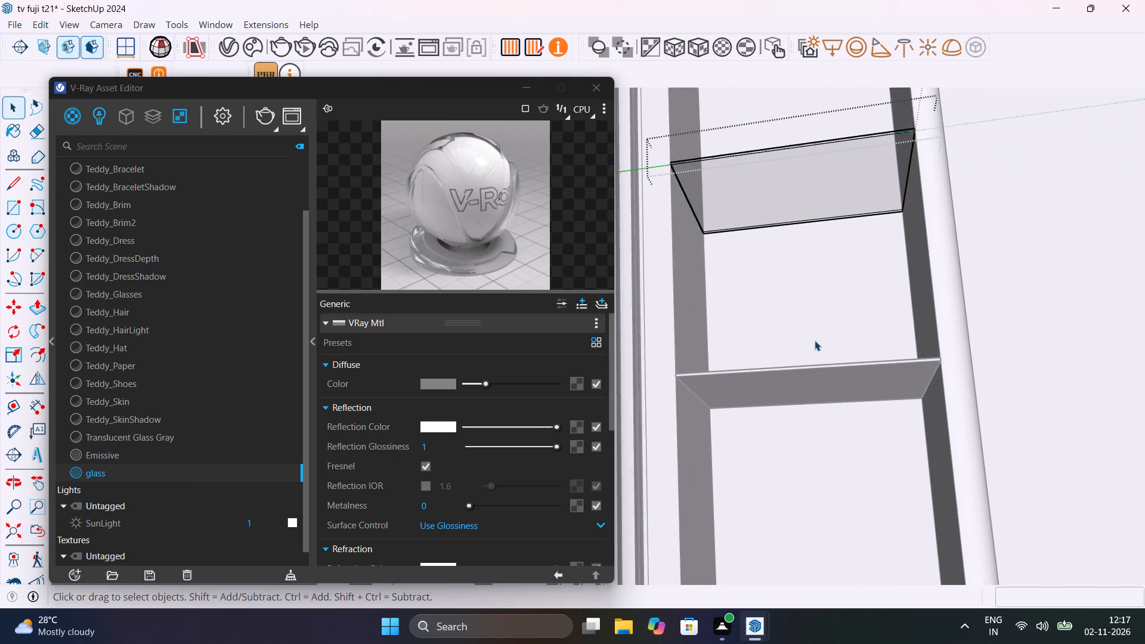
pyautogui.scroll(7, 815, 346)
pyautogui.click(819, 430)
pyautogui.doubleClick(819, 431)
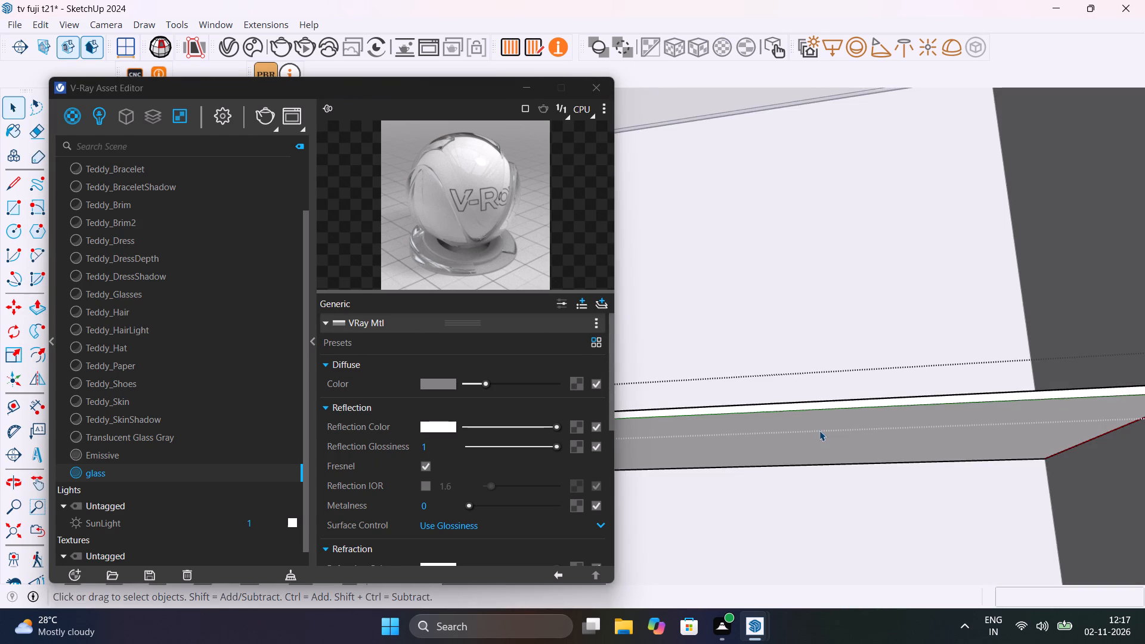
pyautogui.click(819, 431)
pyautogui.rightClick(140, 472)
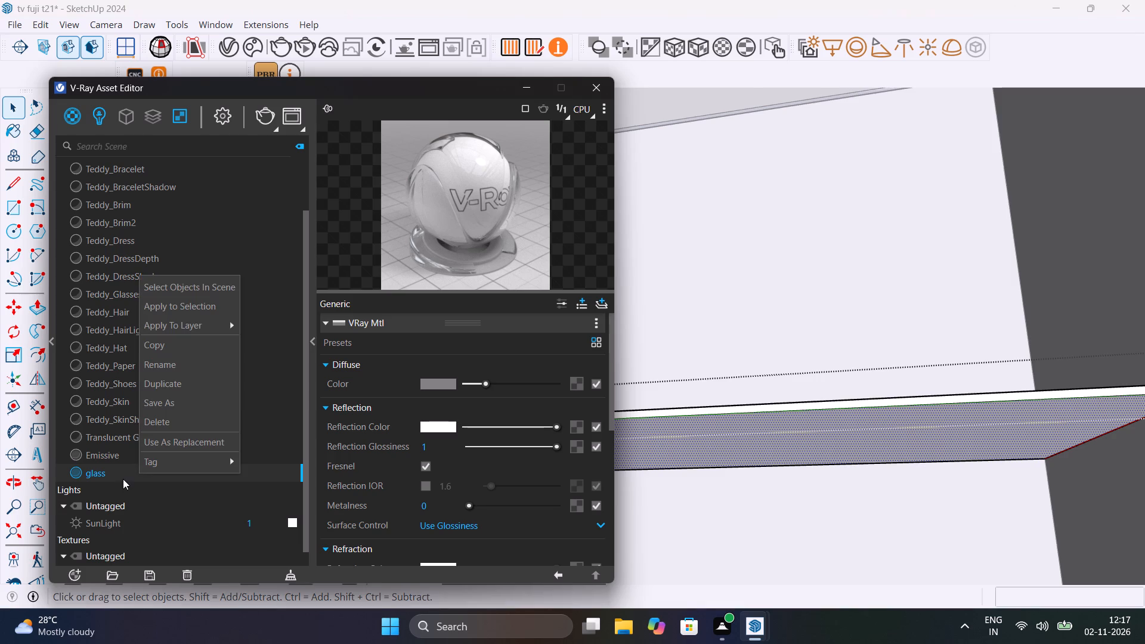
pyautogui.click(194, 306)
# Apply the glass material to the top and front edge faces of the third shelf.
pyautogui.moveTo(912, 417); pyautogui.dragTo(896, 545, button='middle')
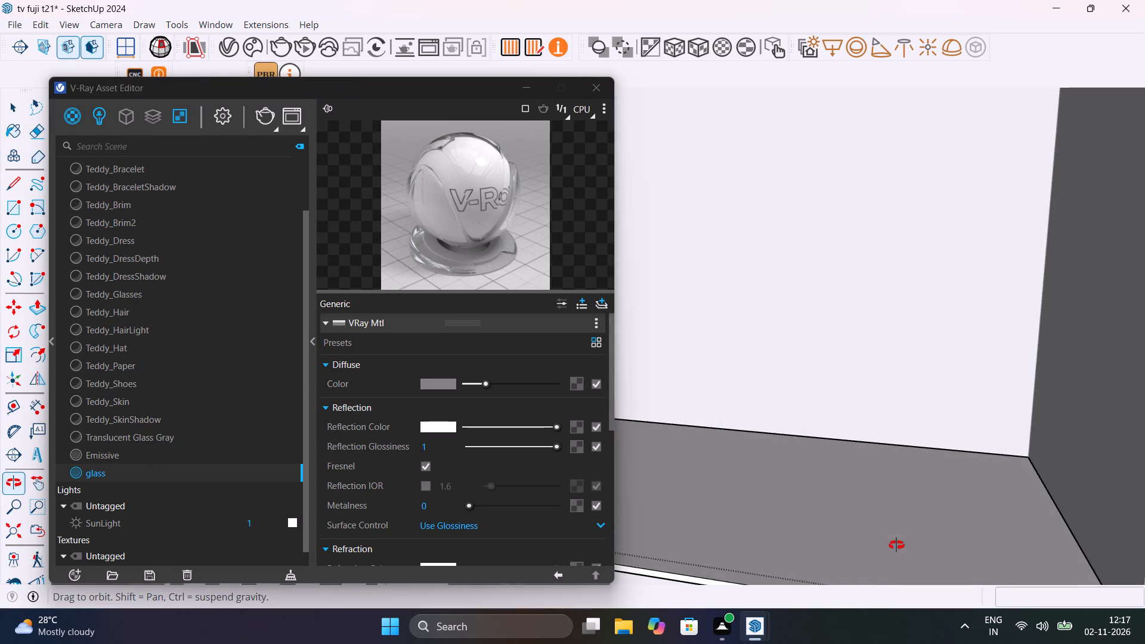
pyautogui.moveTo(896, 545); pyautogui.dragTo(868, 431, button='middle')
pyautogui.click(866, 431)
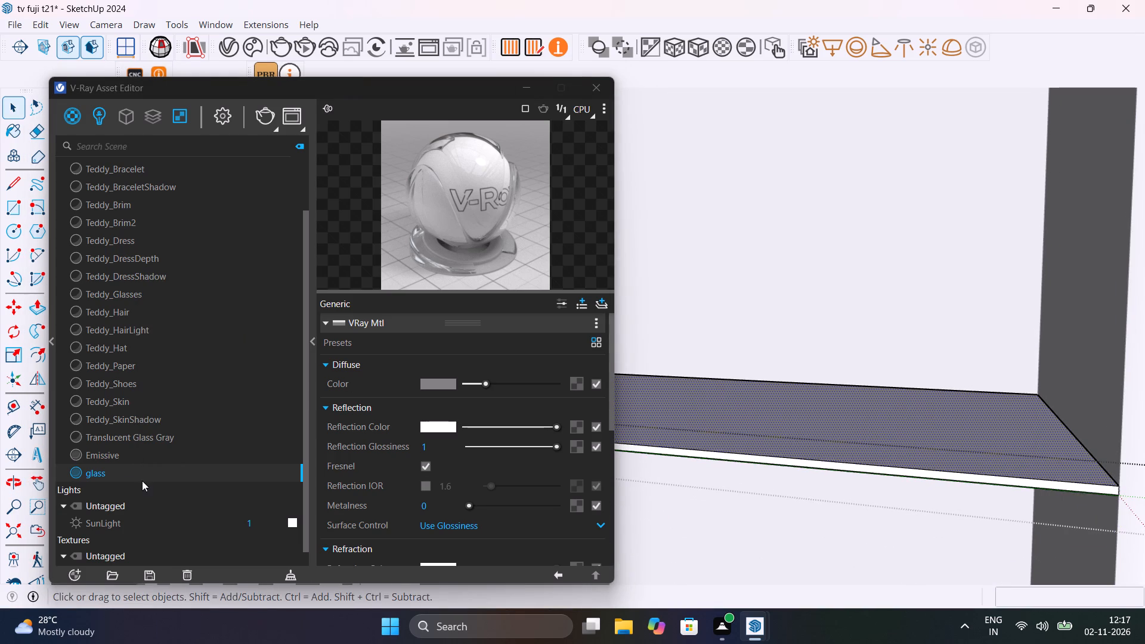
pyautogui.rightClick(151, 473)
pyautogui.click(209, 304)
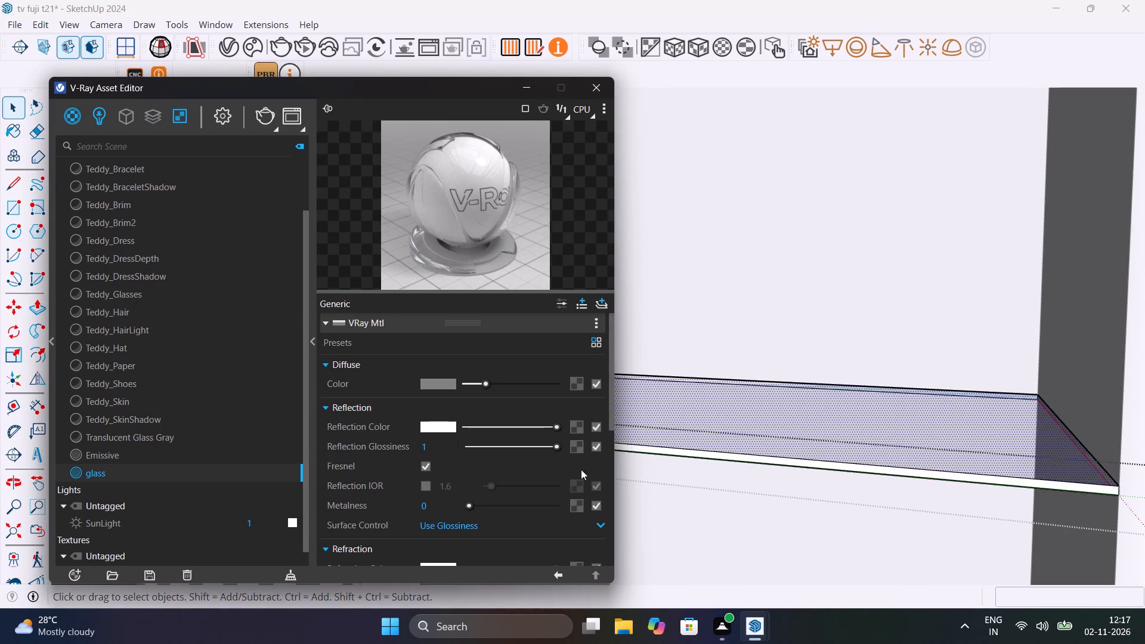
pyautogui.scroll(9, 751, 457)
pyautogui.click(751, 457)
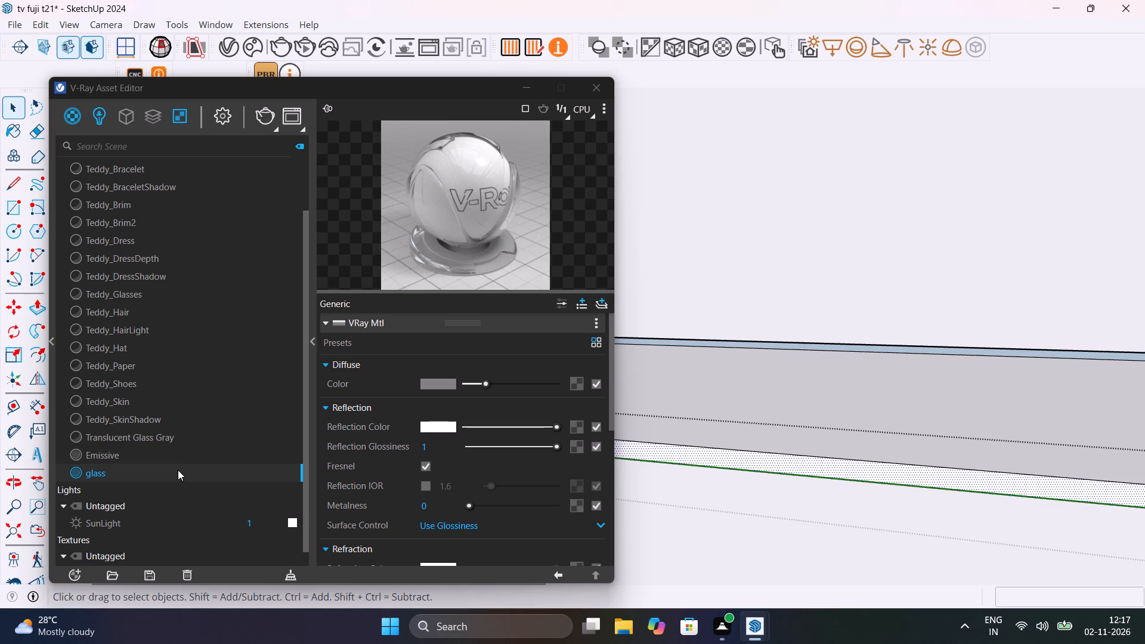
pyautogui.rightClick(190, 471)
pyautogui.click(233, 306)
# Open the lowest shelf of the tall unit and apply the glass material to its top face.
pyautogui.scroll(-3, 821, 376)
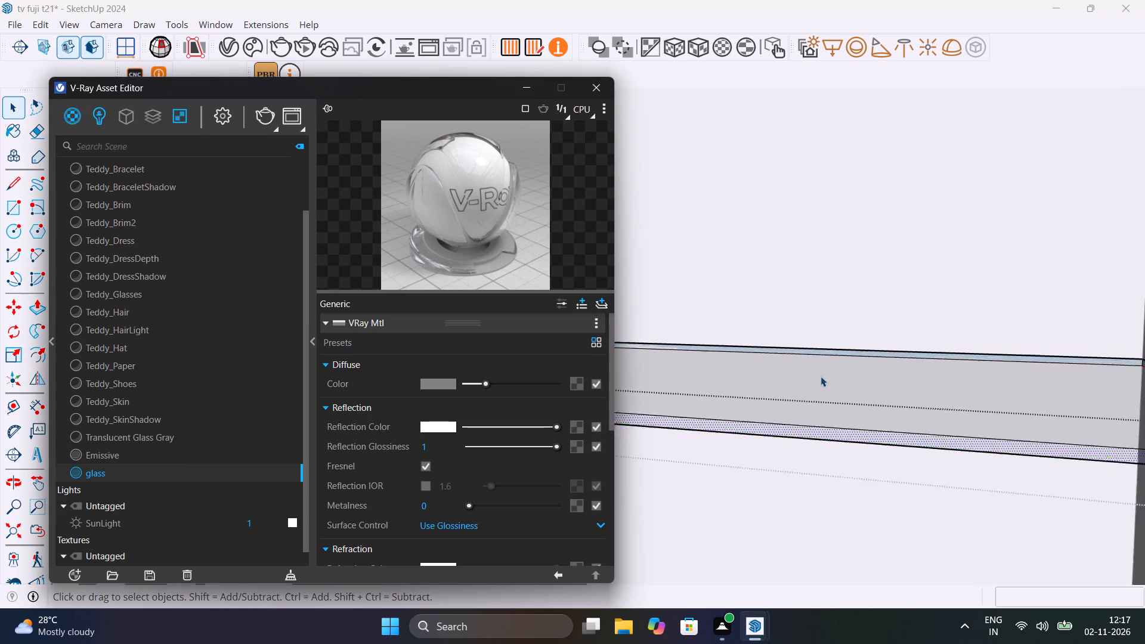
pyautogui.scroll(-18, 821, 376)
pyautogui.moveTo(844, 476); pyautogui.dragTo(781, 336, button='middle')
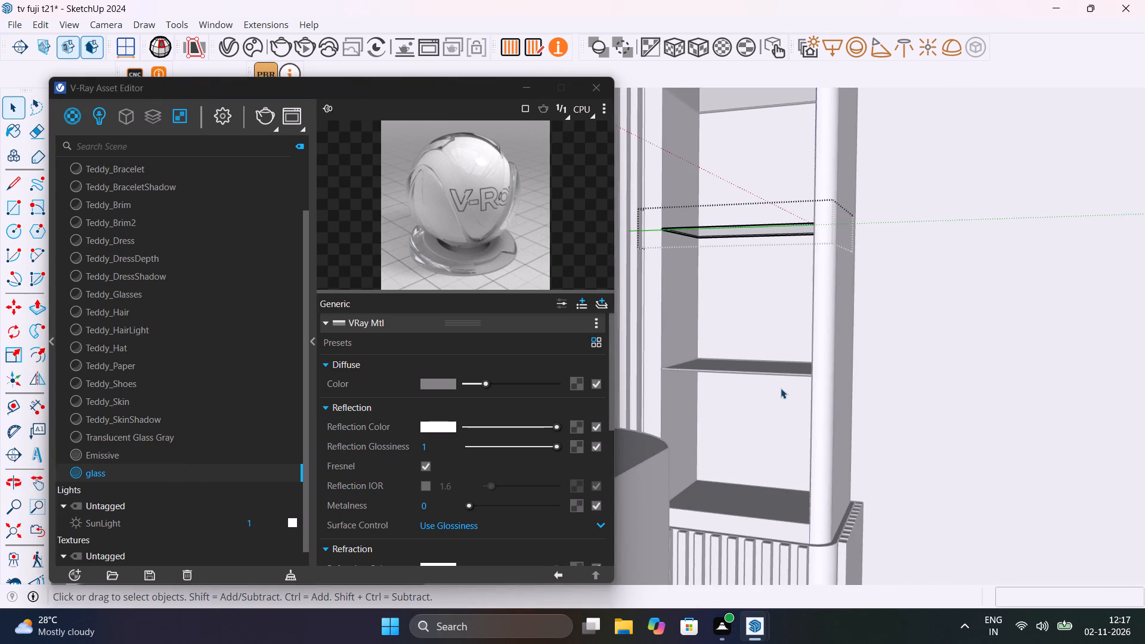
pyautogui.scroll(10, 781, 386)
pyautogui.click(778, 338)
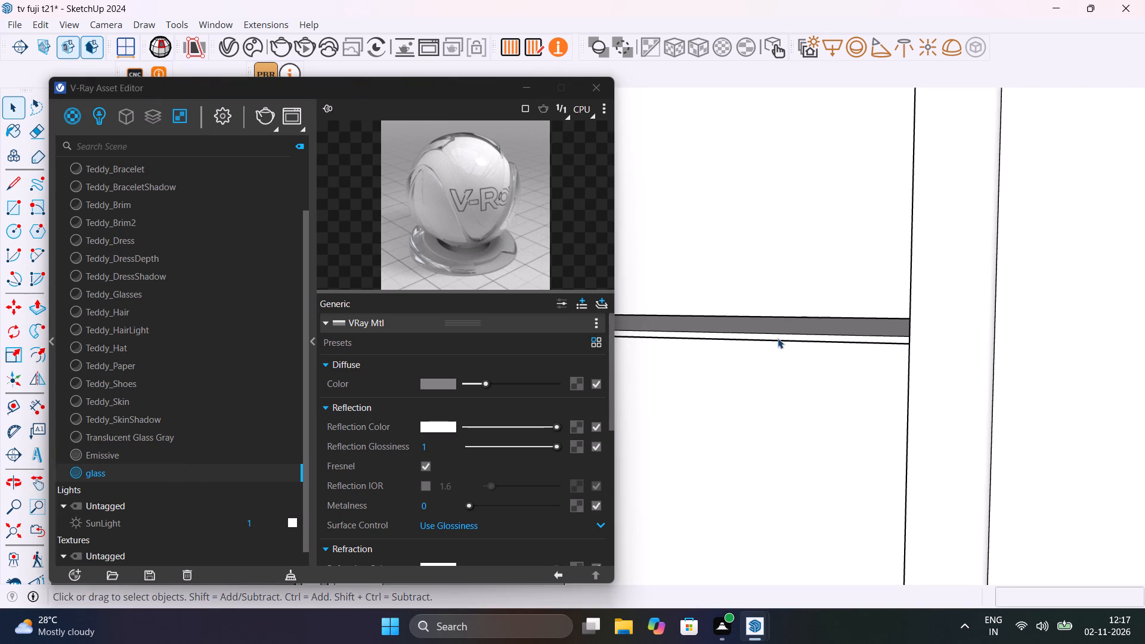
pyautogui.doubleClick(778, 338)
pyautogui.rightClick(135, 475)
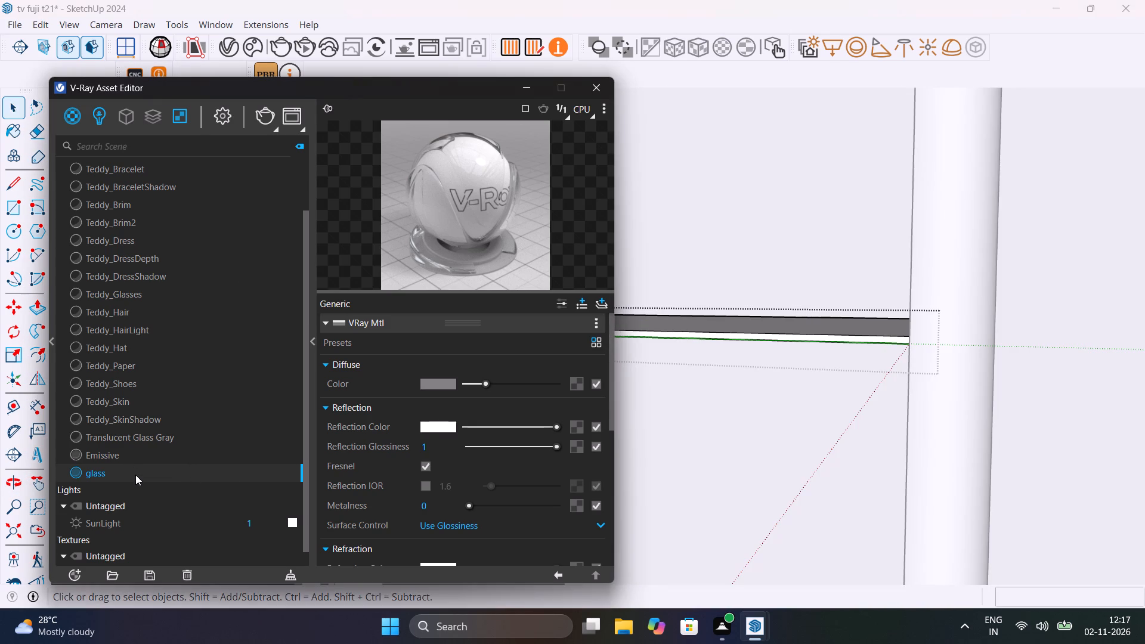
pyautogui.click(187, 314)
pyautogui.scroll(8, 900, 320)
pyautogui.moveTo(886, 358); pyautogui.dragTo(911, 434, button='middle')
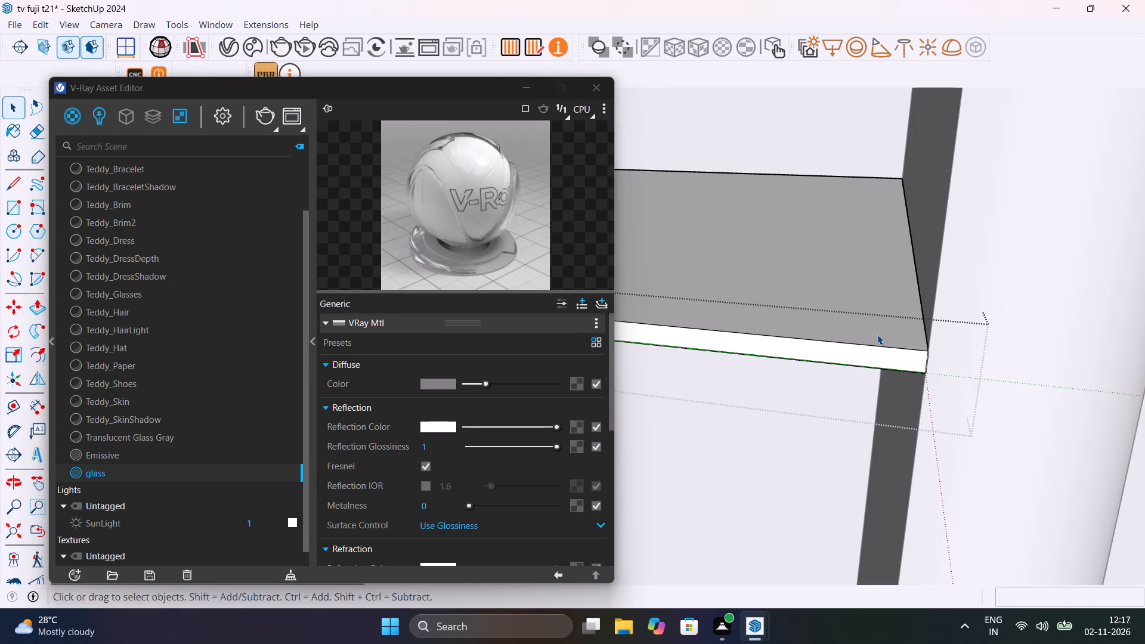
pyautogui.click(877, 334)
pyautogui.rightClick(268, 475)
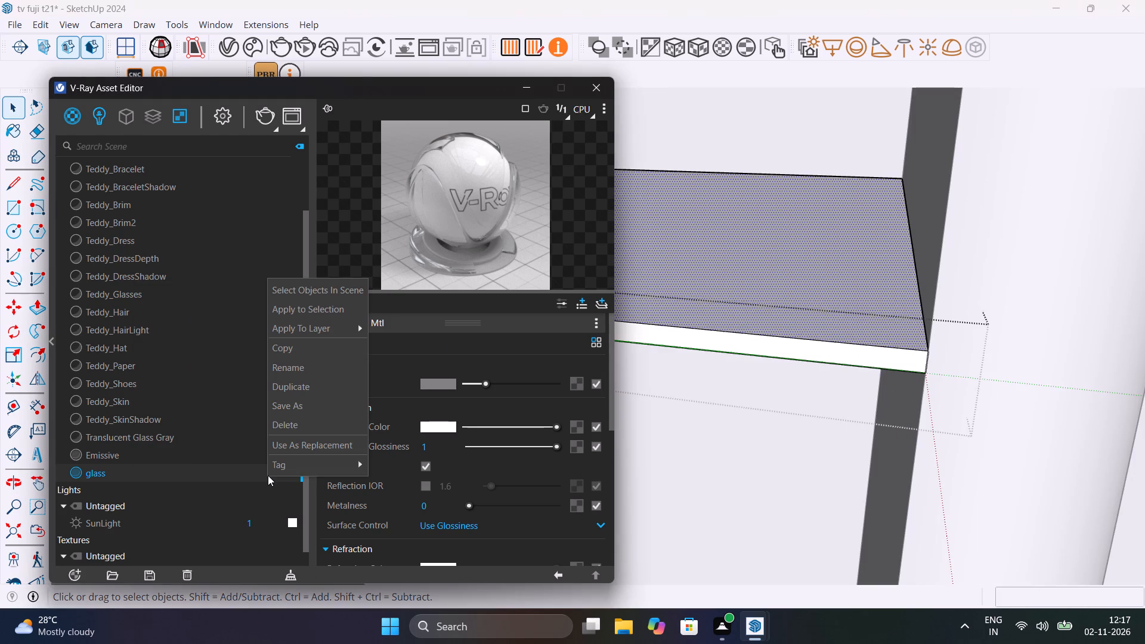
pyautogui.click(331, 312)
# Apply the glass material to the front edge and underside faces of the lowest shelf and leave its group.
pyautogui.click(797, 347)
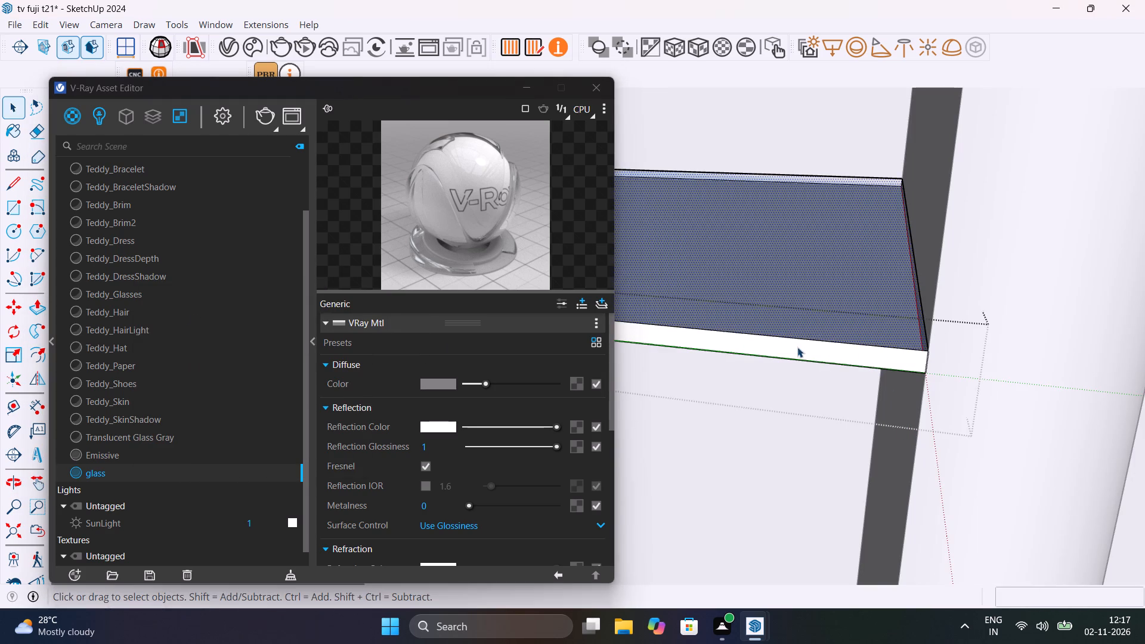
pyautogui.rightClick(185, 473)
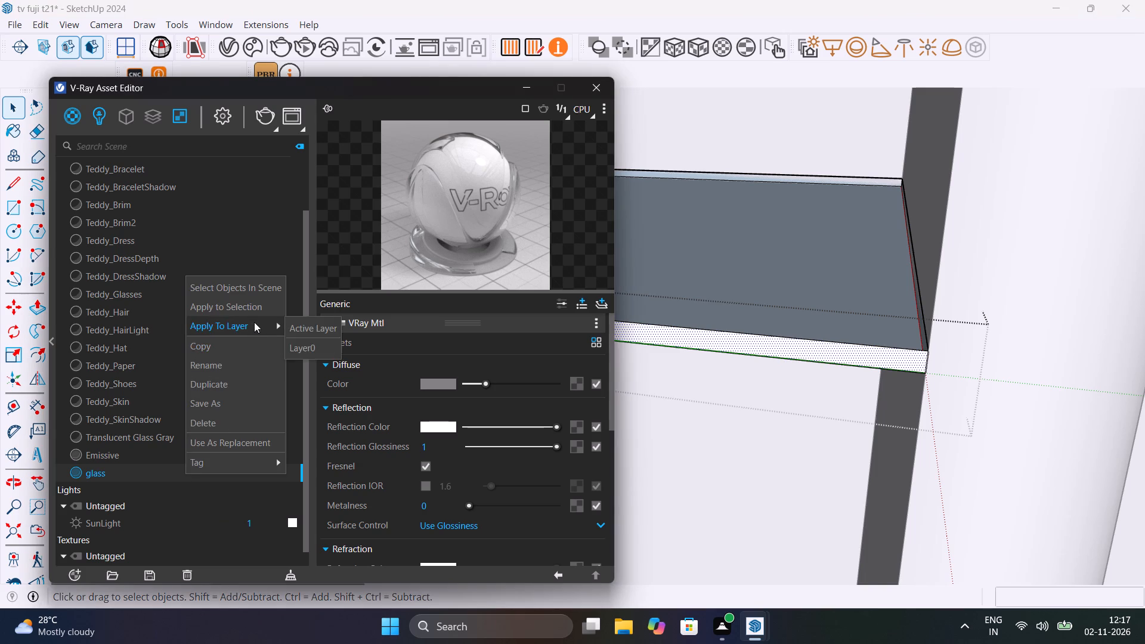
pyautogui.click(255, 308)
pyautogui.moveTo(756, 369); pyautogui.dragTo(786, 290, button='middle')
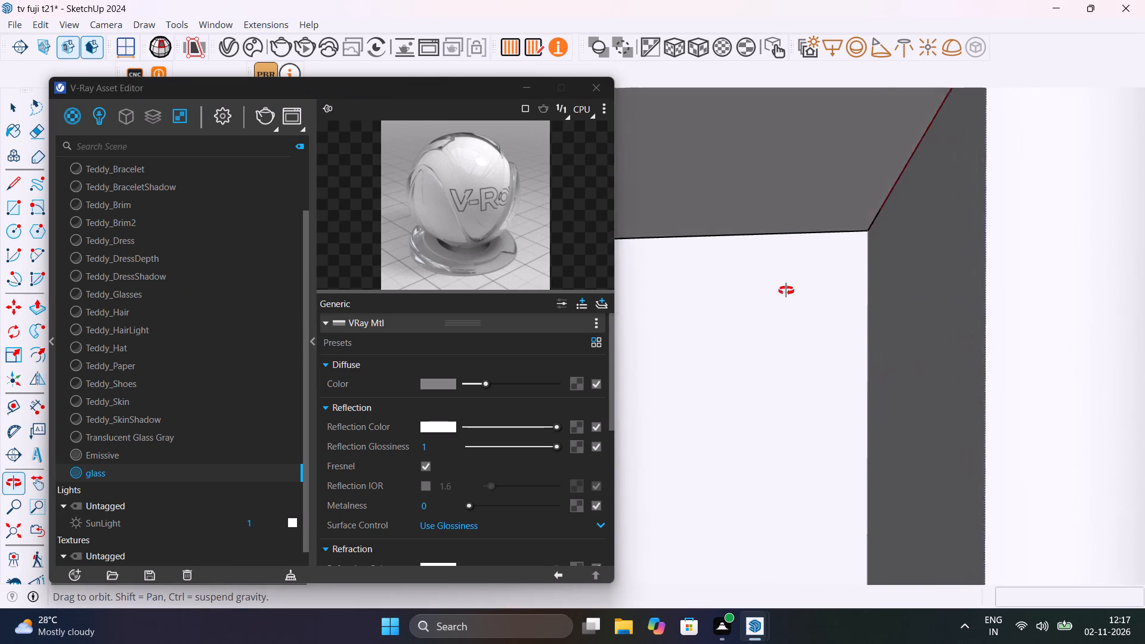
pyautogui.moveTo(786, 290); pyautogui.dragTo(790, 301, button='middle')
pyautogui.click(801, 182)
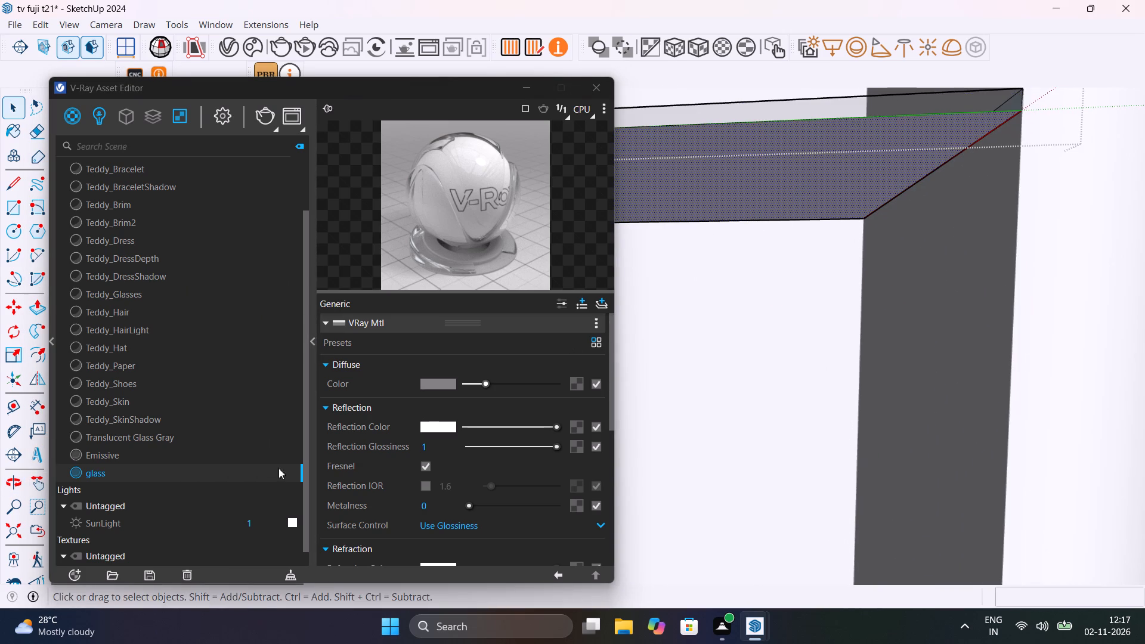
pyautogui.rightClick(171, 472)
pyautogui.click(231, 308)
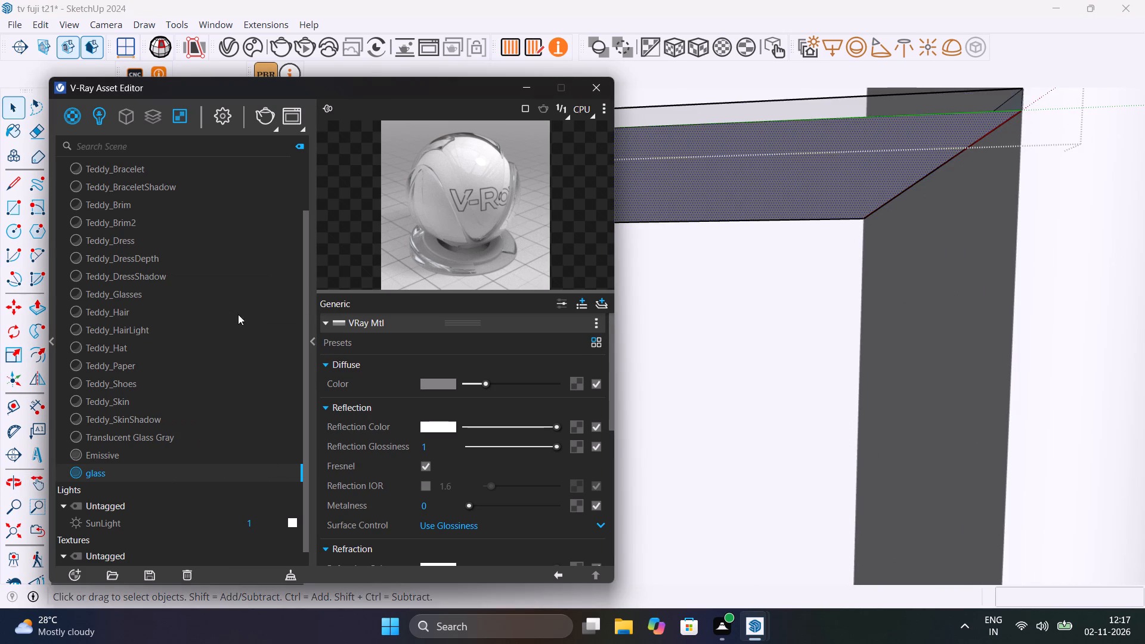
pyautogui.scroll(-11, 741, 385)
pyautogui.doubleClick(1007, 304)
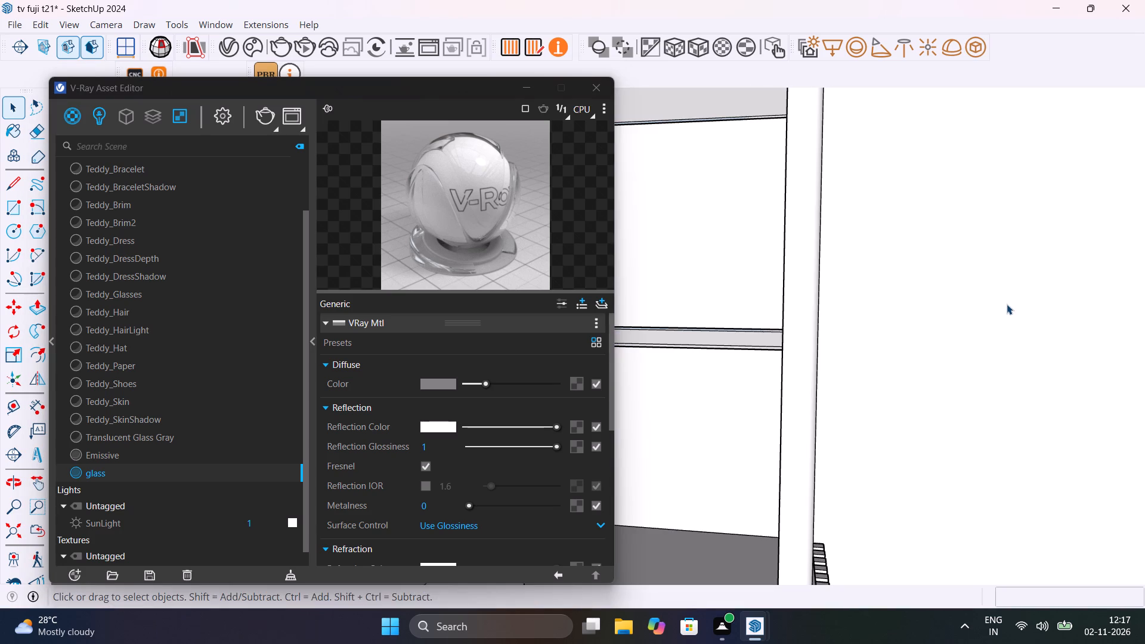
# Close the V-Ray Asset Editor and clear the selection in the model.
pyautogui.scroll(-13, 958, 388)
pyautogui.moveTo(934, 481); pyautogui.dragTo(767, 575, button='middle')
pyautogui.scroll(-7, 922, 444)
pyautogui.click(600, 92)
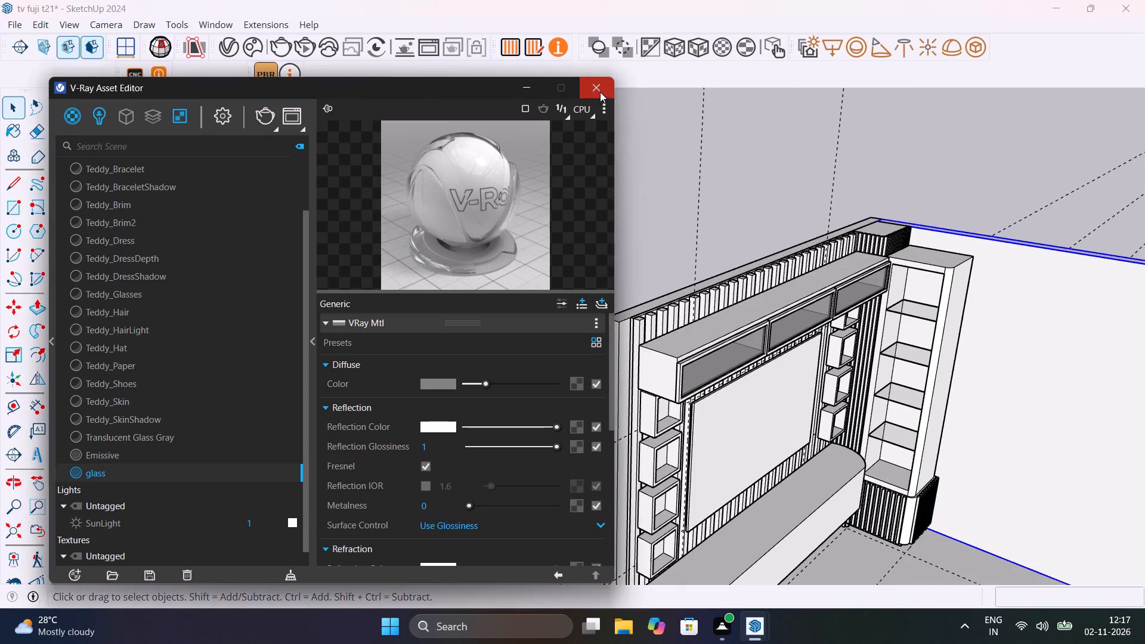
pyautogui.click(639, 224)
# Examine the whole TV unit and its tall corner unit's glass shelves from several angles.
pyautogui.moveTo(784, 442); pyautogui.dragTo(603, 392, button='middle')
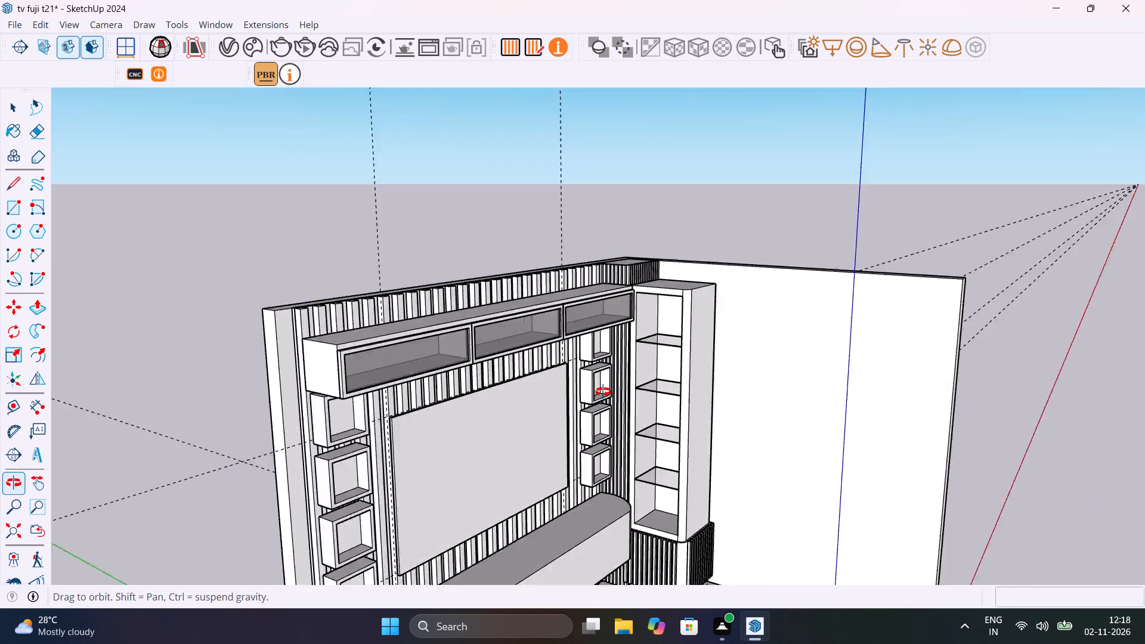
pyautogui.moveTo(603, 392); pyautogui.dragTo(533, 426, button='middle')
pyautogui.scroll(-5, 550, 437)
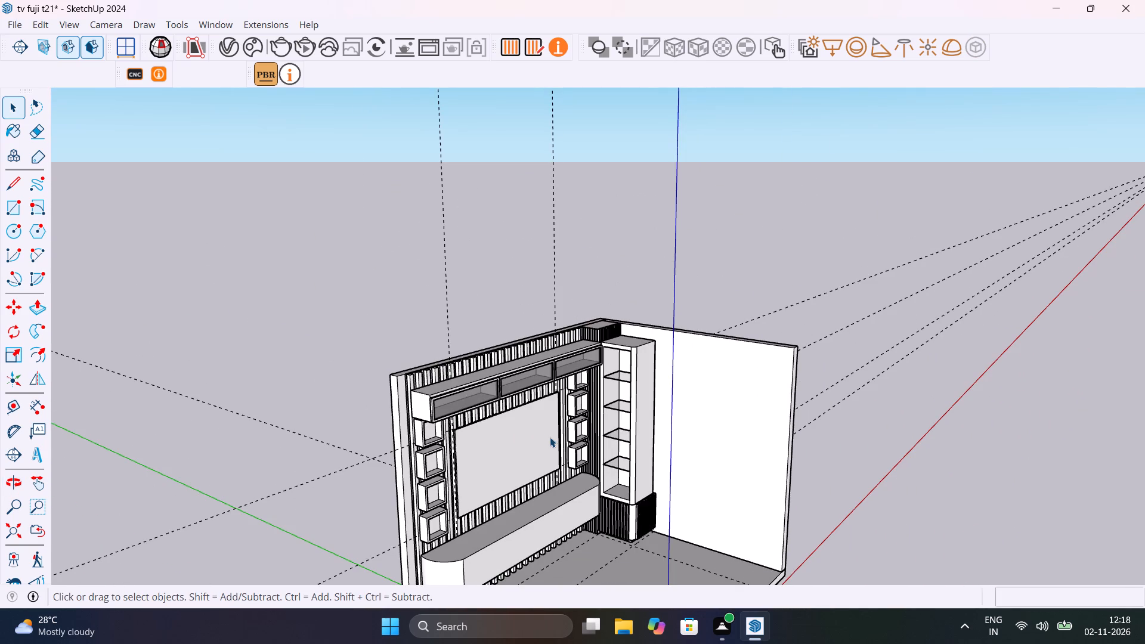
pyautogui.scroll(-2, 550, 437)
pyautogui.scroll(-1, 564, 503)
pyautogui.moveTo(564, 503); pyautogui.dragTo(736, 491, button='middle')
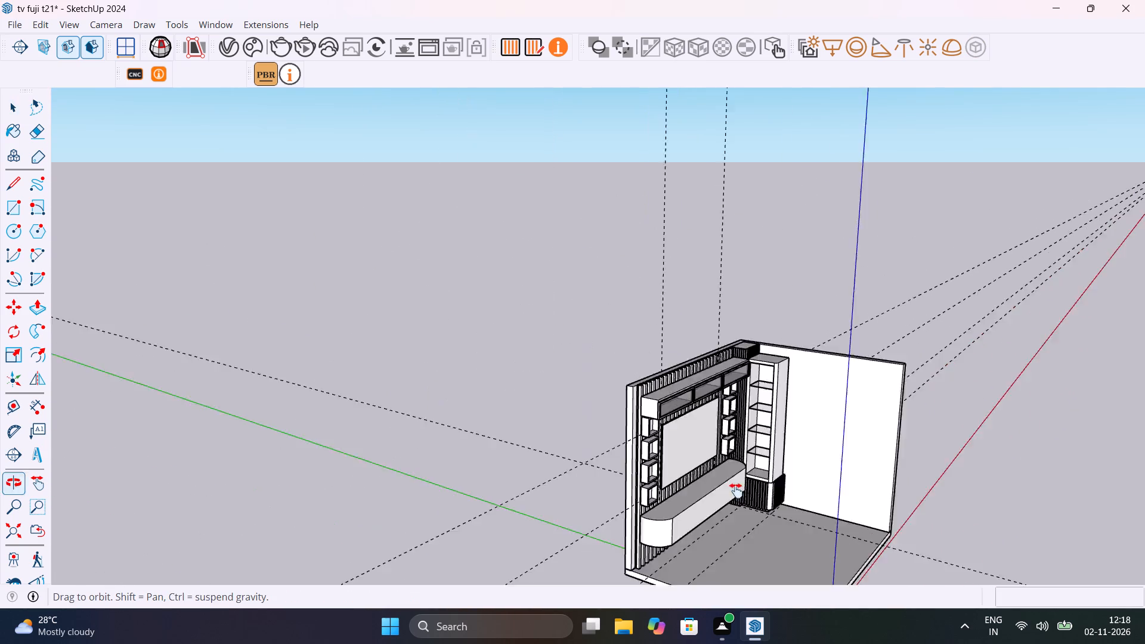
pyautogui.moveTo(736, 491); pyautogui.dragTo(525, 448, button='middle')
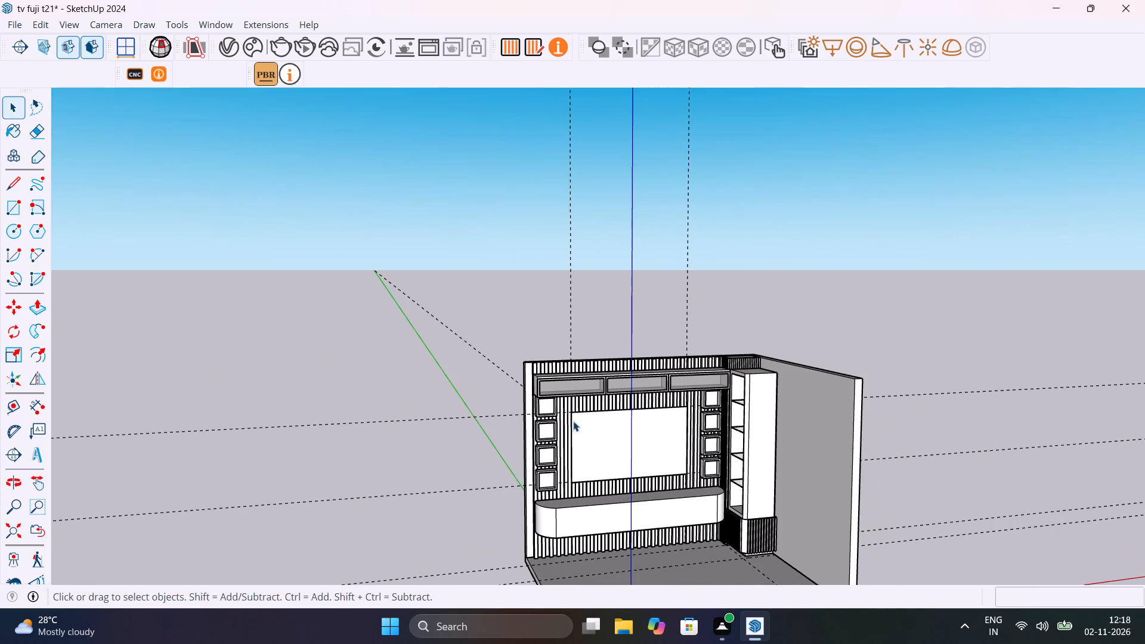
# Examine the overhead cabinet, opening its group to check the first compartment, and view the surrounding TV wall.
pyautogui.scroll(10, 547, 414)
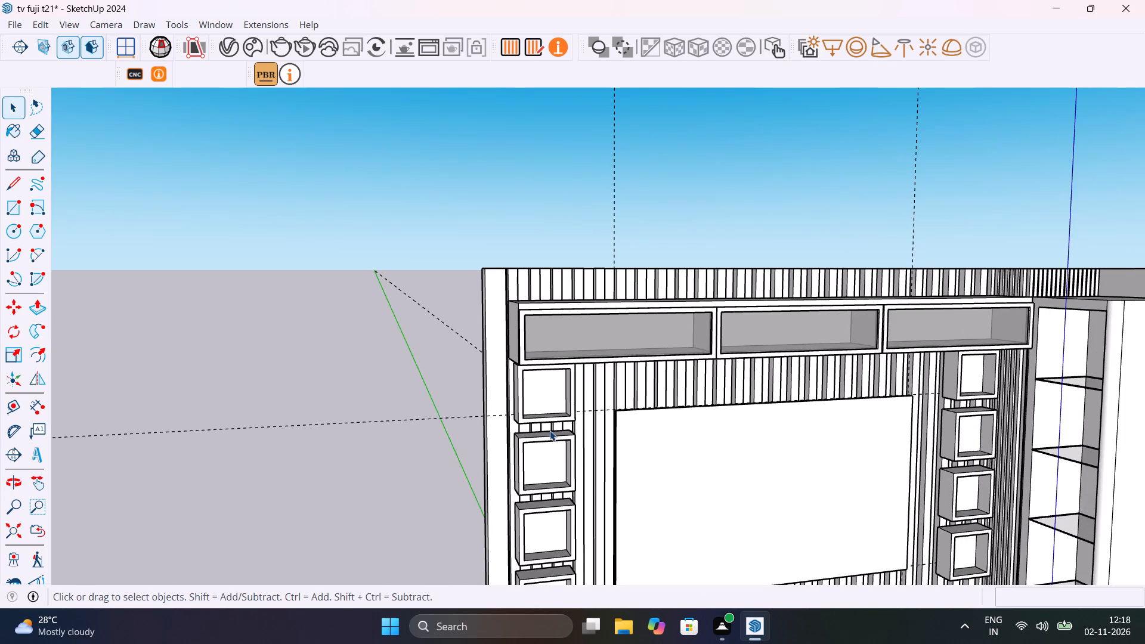
pyautogui.scroll(-4, 608, 455)
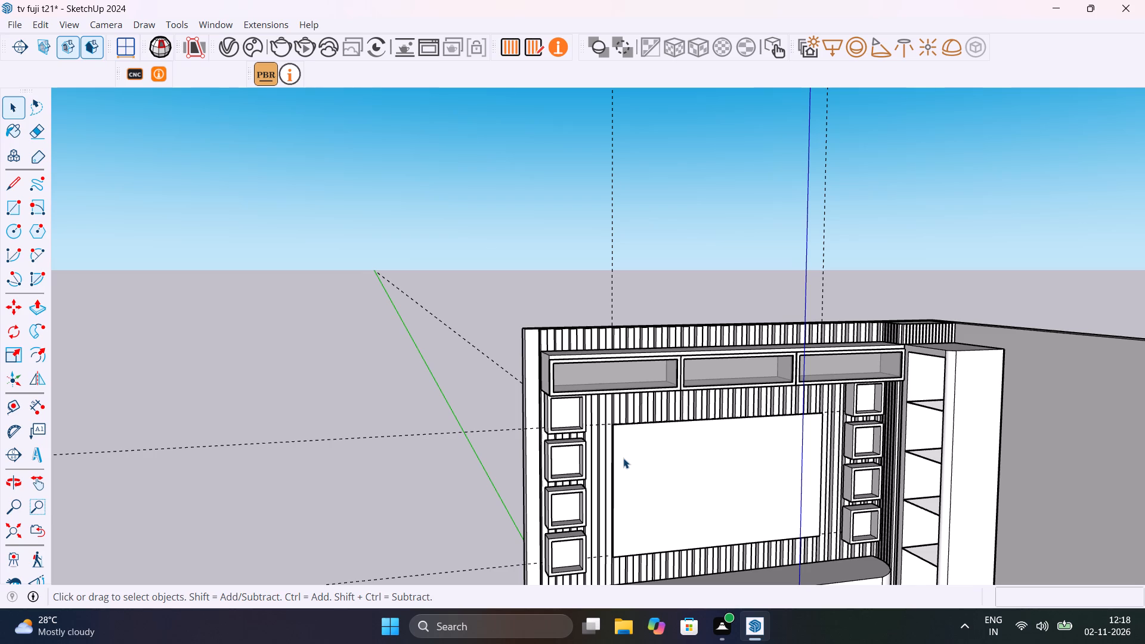
pyautogui.scroll(11, 619, 365)
pyautogui.click(617, 377)
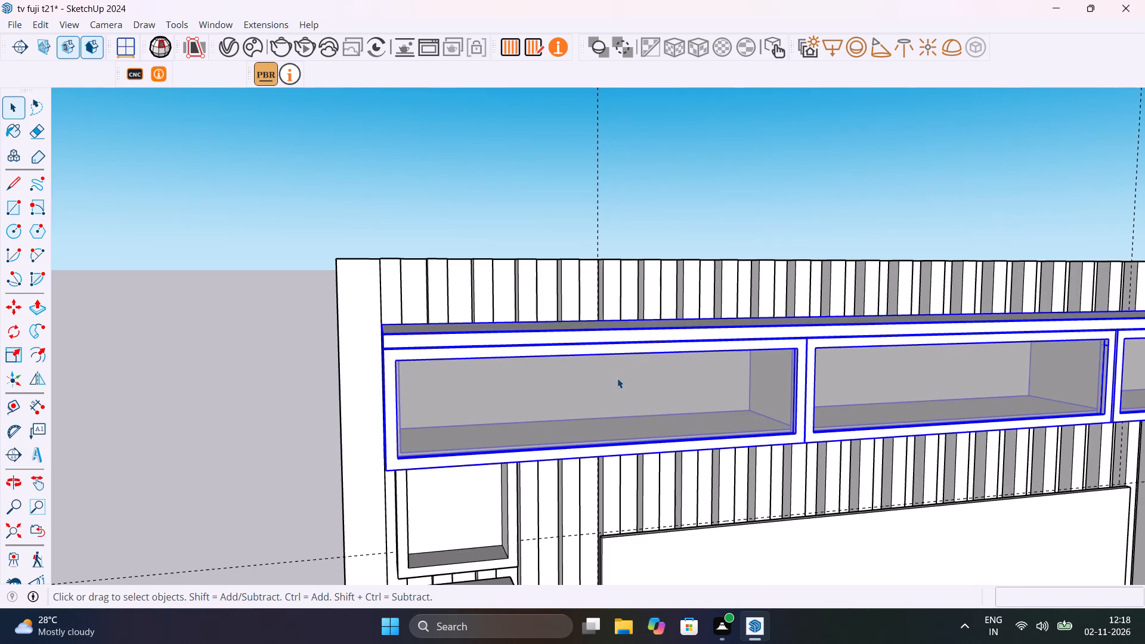
pyautogui.doubleClick(643, 408)
pyautogui.click(648, 404)
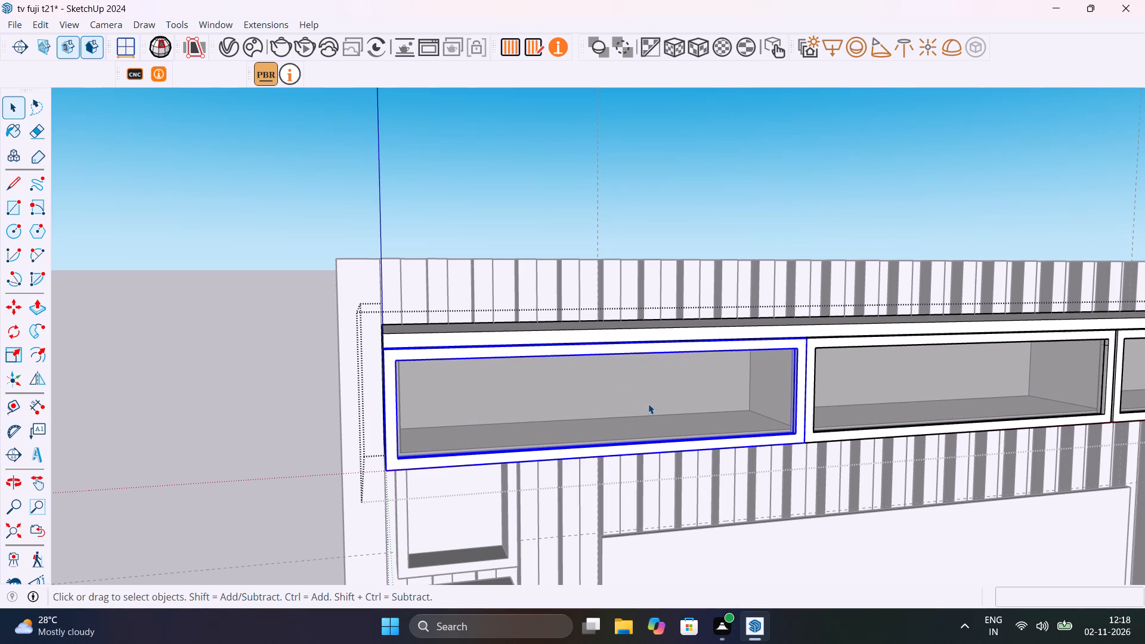
pyautogui.scroll(-5, 682, 386)
pyautogui.click(234, 343)
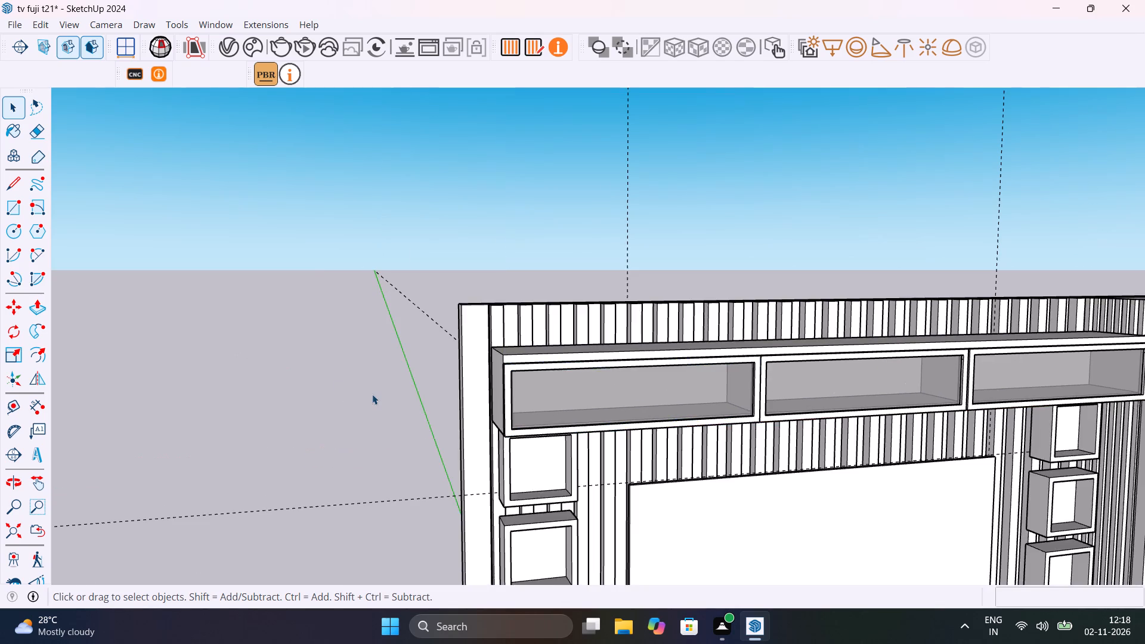
pyautogui.scroll(-12, 373, 392)
pyautogui.keyDown('shift'); pyautogui.moveTo(572, 435); pyautogui.dragTo(549, 388, button='middle'); pyautogui.keyUp('shift')
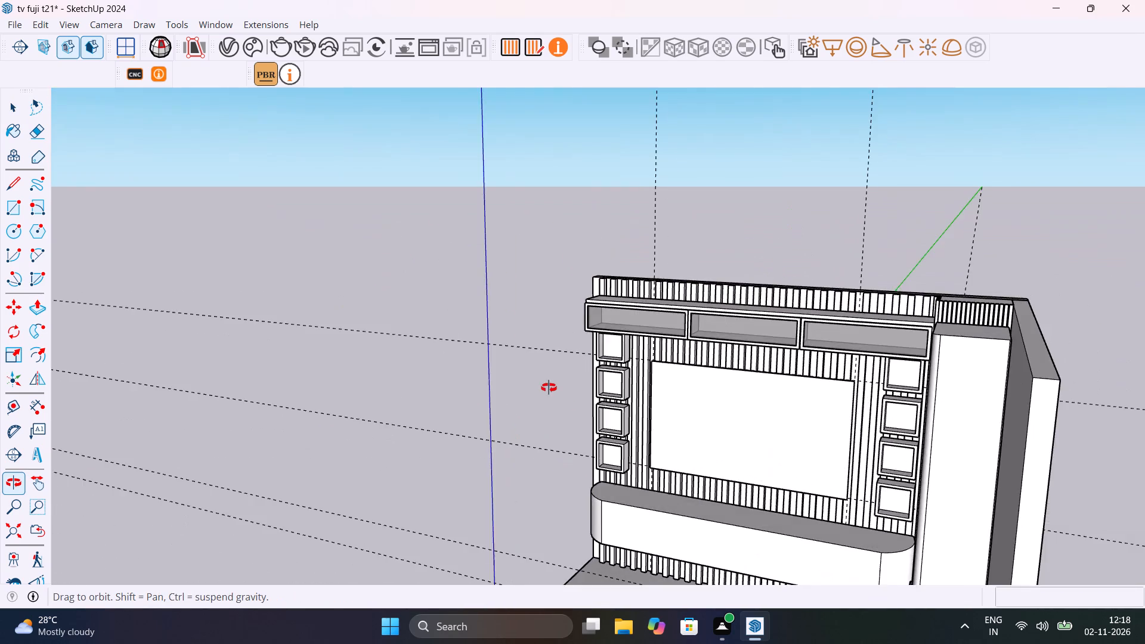
pyautogui.keyDown('shift'); pyautogui.moveTo(549, 388); pyautogui.dragTo(734, 449, button='middle'); pyautogui.keyUp('shift')
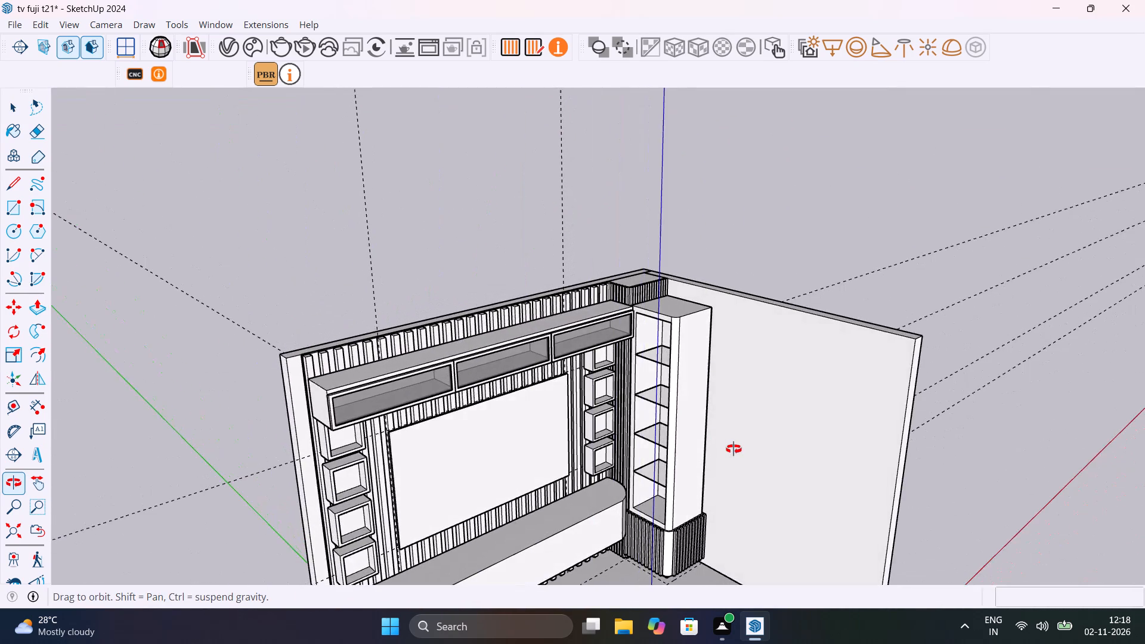
pyautogui.keyDown('shift'); pyautogui.moveTo(734, 449); pyautogui.dragTo(729, 441, button='middle'); pyautogui.keyUp('shift')
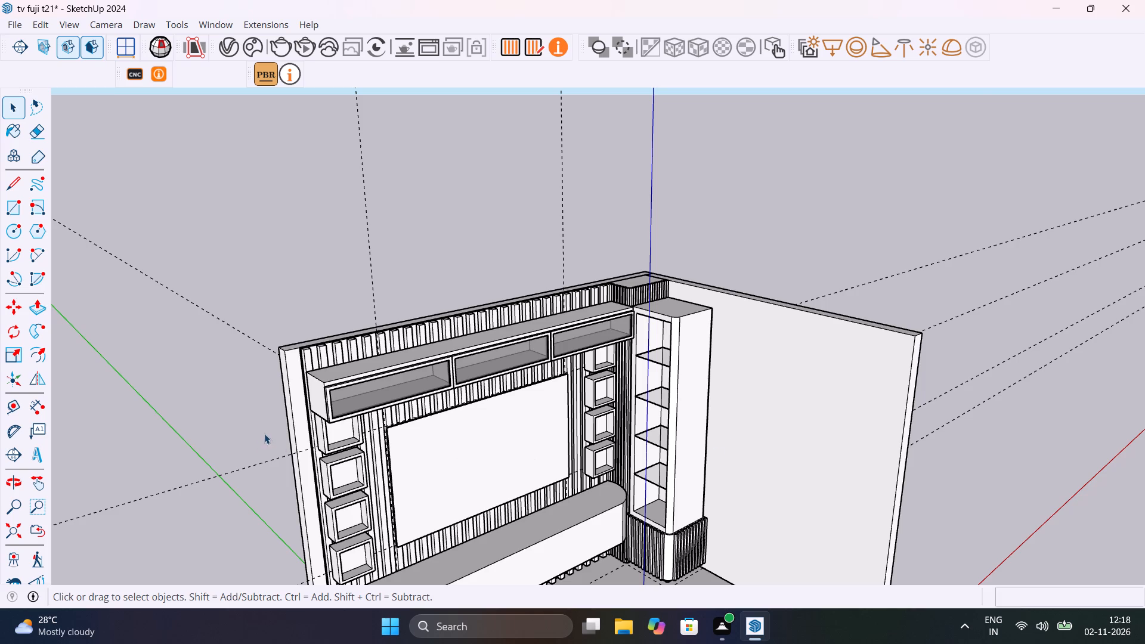
# Draw a rectangle about 6' 3 1/8" by 1' between the guides, from the overhead cabinet's underside to the TV panel's top guide.
pyautogui.scroll(16, 265, 433)
pyautogui.keyDown('shift'); pyautogui.moveTo(504, 503); pyautogui.dragTo(500, 507, button='middle'); pyautogui.keyUp('shift')
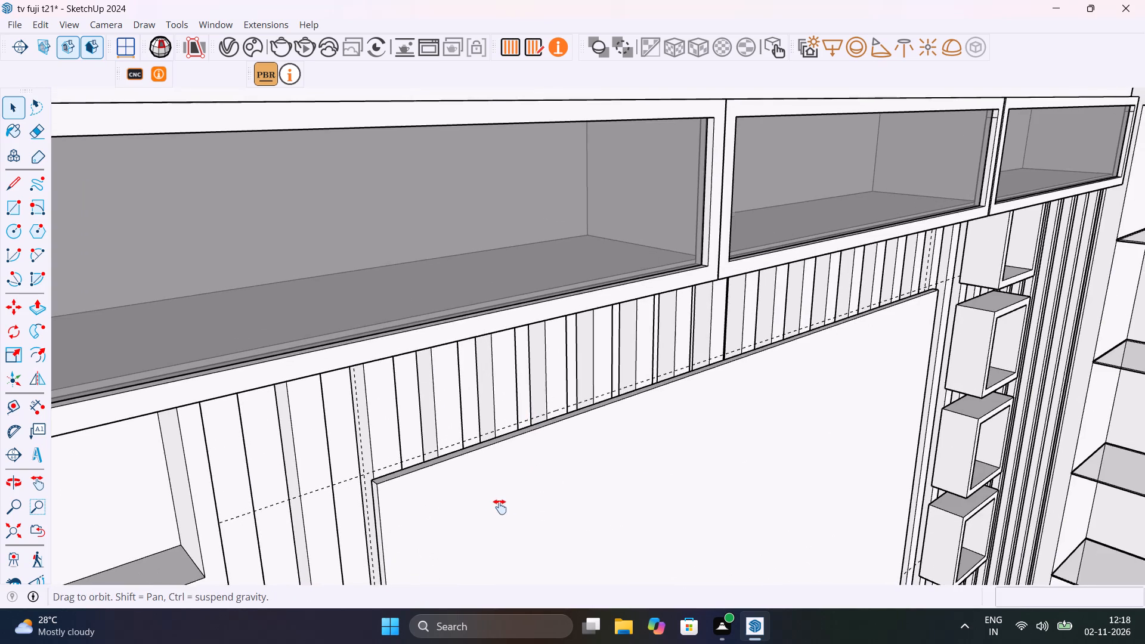
pyautogui.keyDown('shift'); pyautogui.moveTo(500, 507); pyautogui.dragTo(420, 506, button='middle'); pyautogui.keyUp('shift')
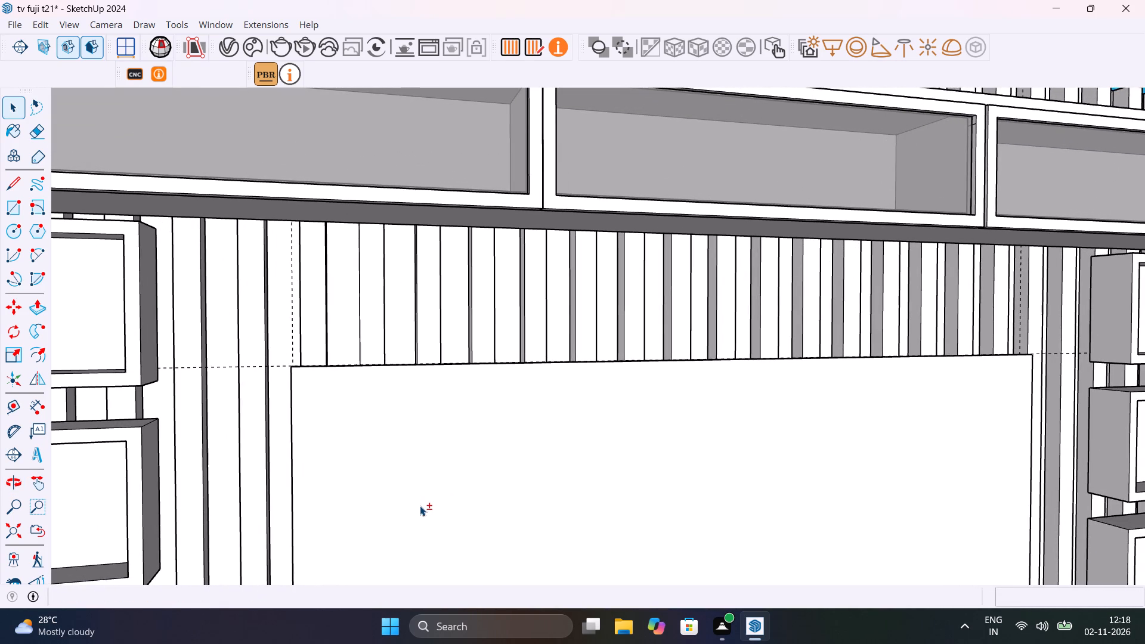
pyautogui.press('r')
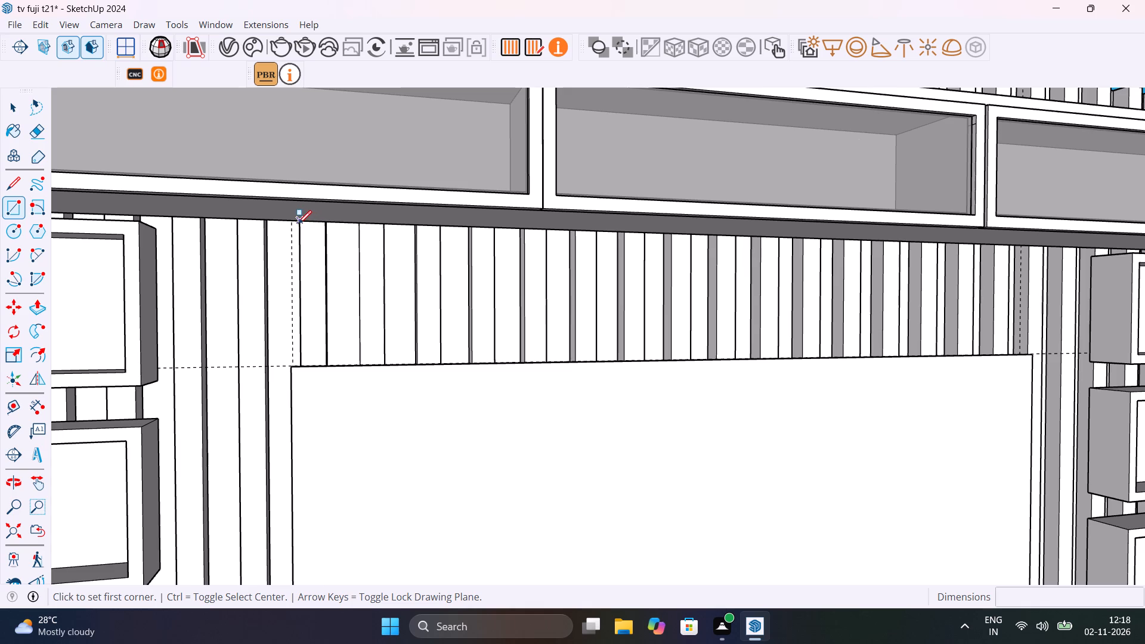
pyautogui.click(293, 222)
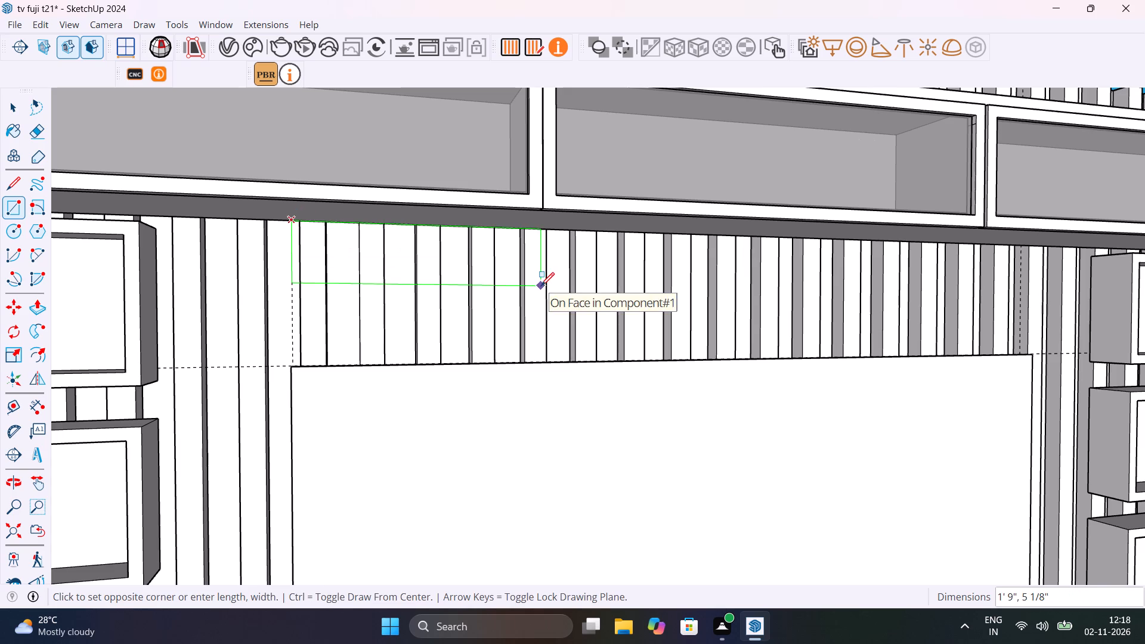
pyautogui.moveTo(472, 334); pyautogui.dragTo(279, 421, button='middle')
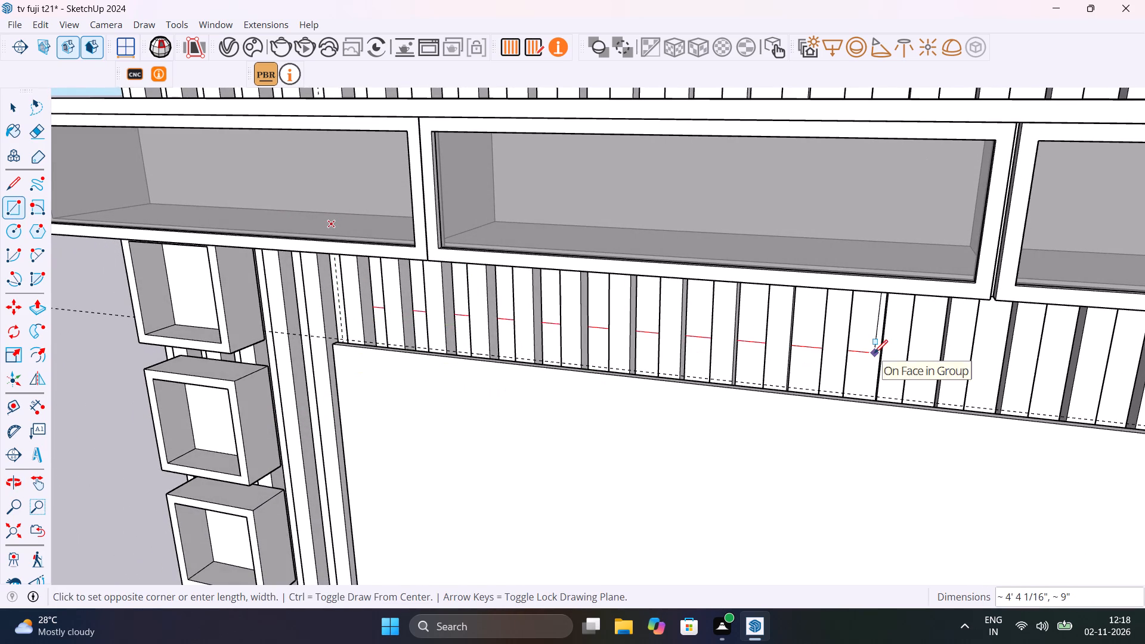
pyautogui.moveTo(869, 352); pyautogui.dragTo(652, 339, button='middle')
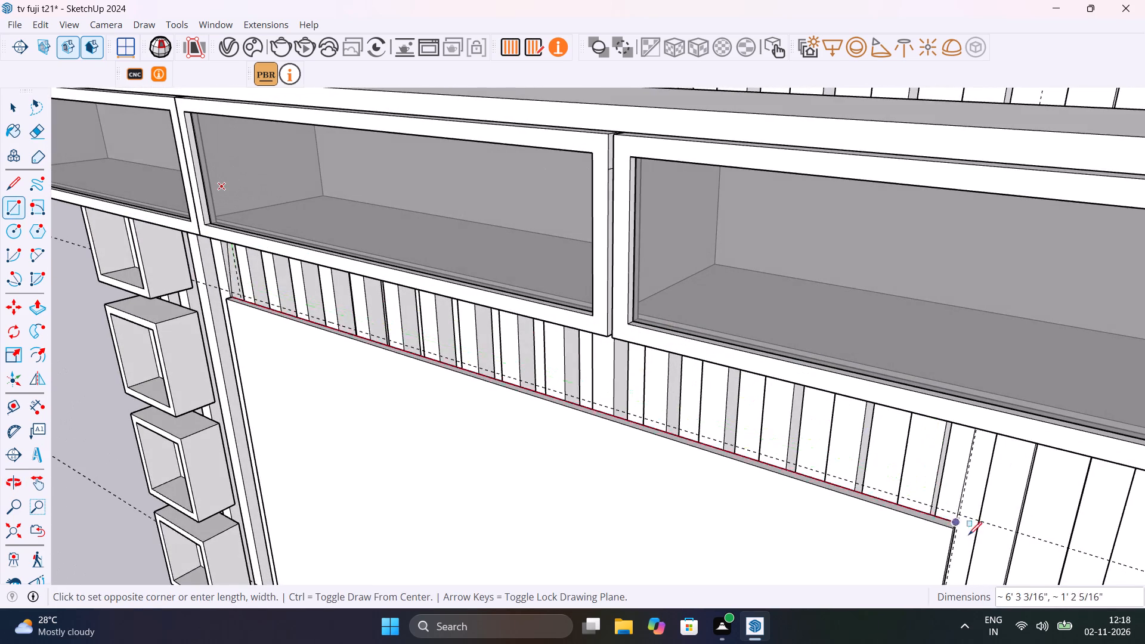
pyautogui.click(959, 514)
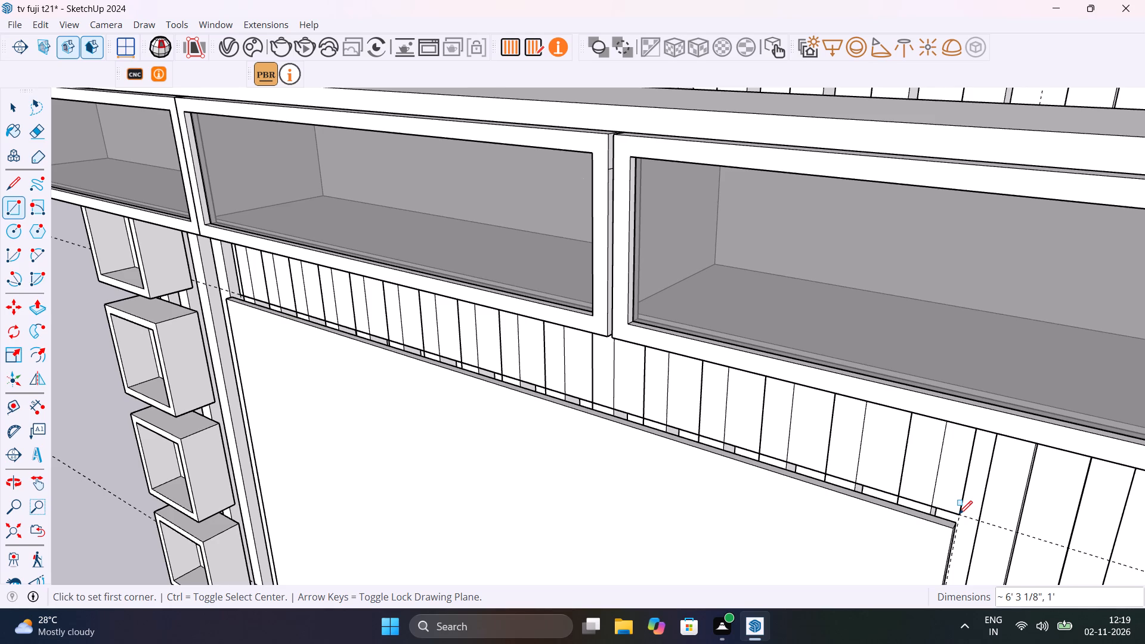
# Extrude the new rectangle above the TV panel by about 1/4" with Push/Pull.
pyautogui.press('p')
pyautogui.click(936, 471)
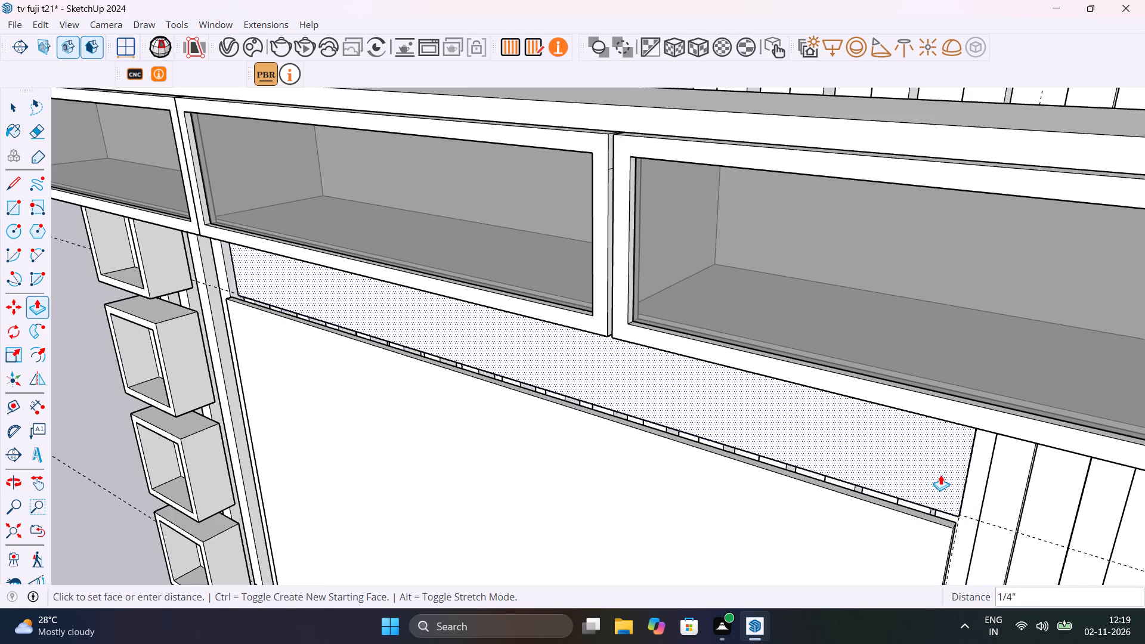
pyautogui.scroll(10, 947, 476)
pyautogui.moveTo(950, 493); pyautogui.dragTo(843, 449, button='middle')
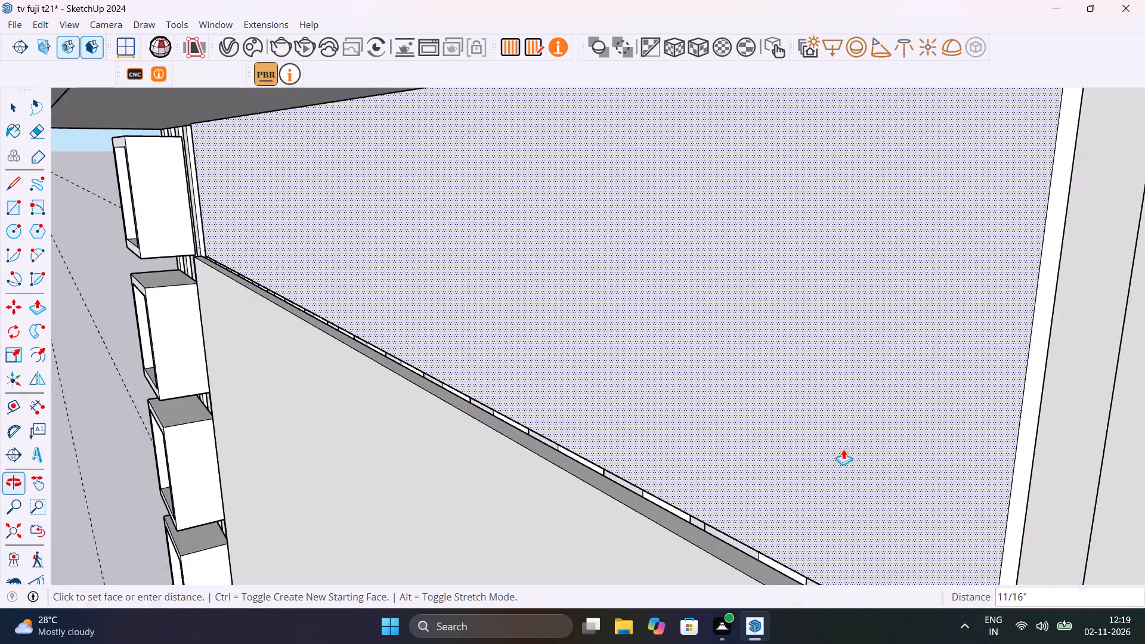
pyautogui.scroll(1, 843, 449)
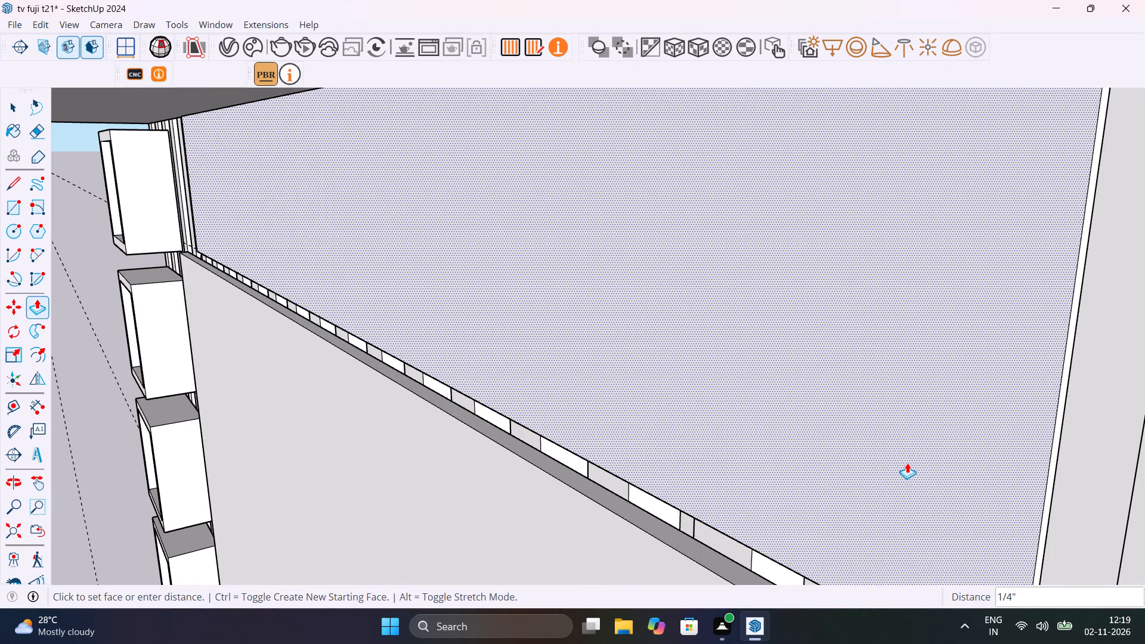
pyautogui.click(907, 463)
# Select all the geometry of the thin panel between the overhead cabinet and TV panel and make it a group.
pyautogui.press('space')
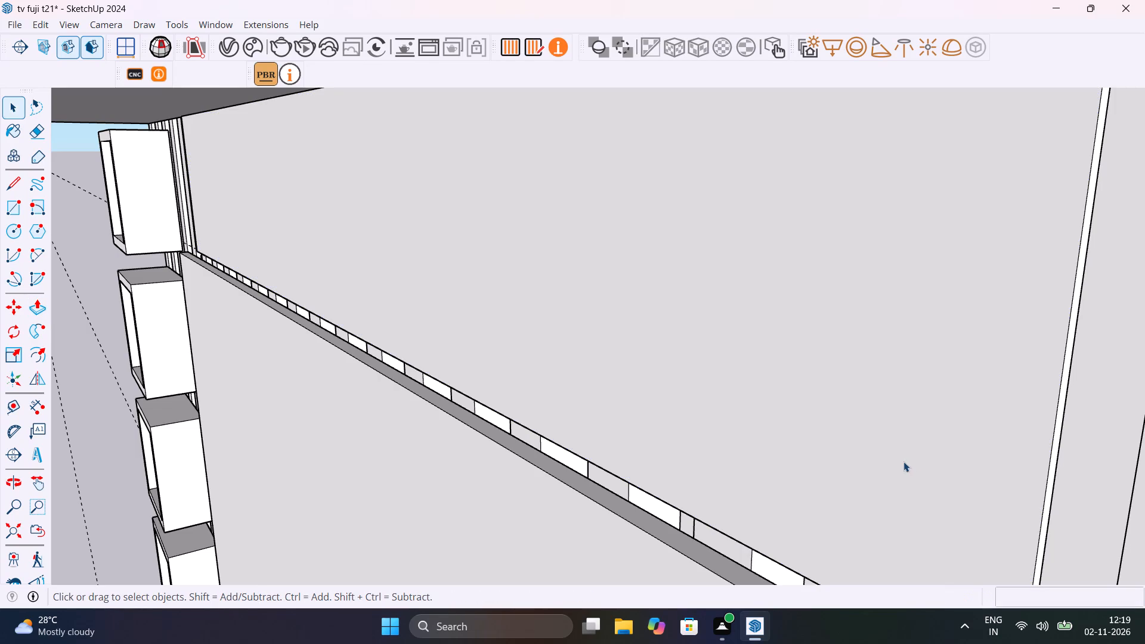
pyautogui.doubleClick(903, 462)
pyautogui.click(903, 462)
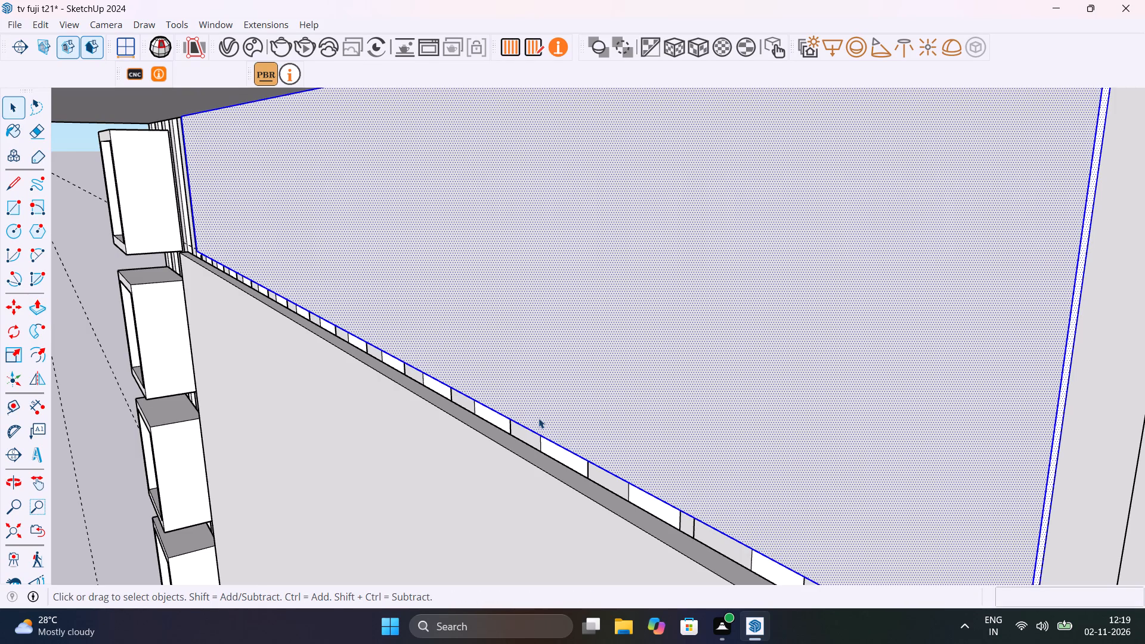
pyautogui.moveTo(539, 414); pyautogui.dragTo(984, 405, button='middle')
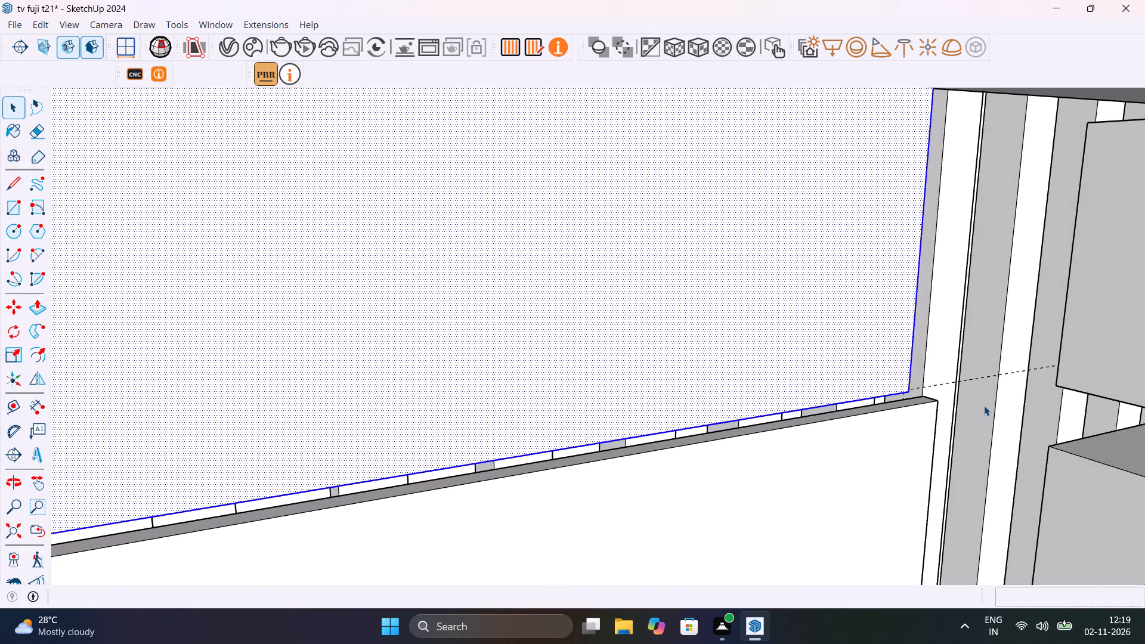
pyautogui.scroll(-7, 984, 405)
pyautogui.keyDown('shift'); pyautogui.moveTo(607, 426); pyautogui.dragTo(698, 398, button='middle'); pyautogui.keyUp('shift')
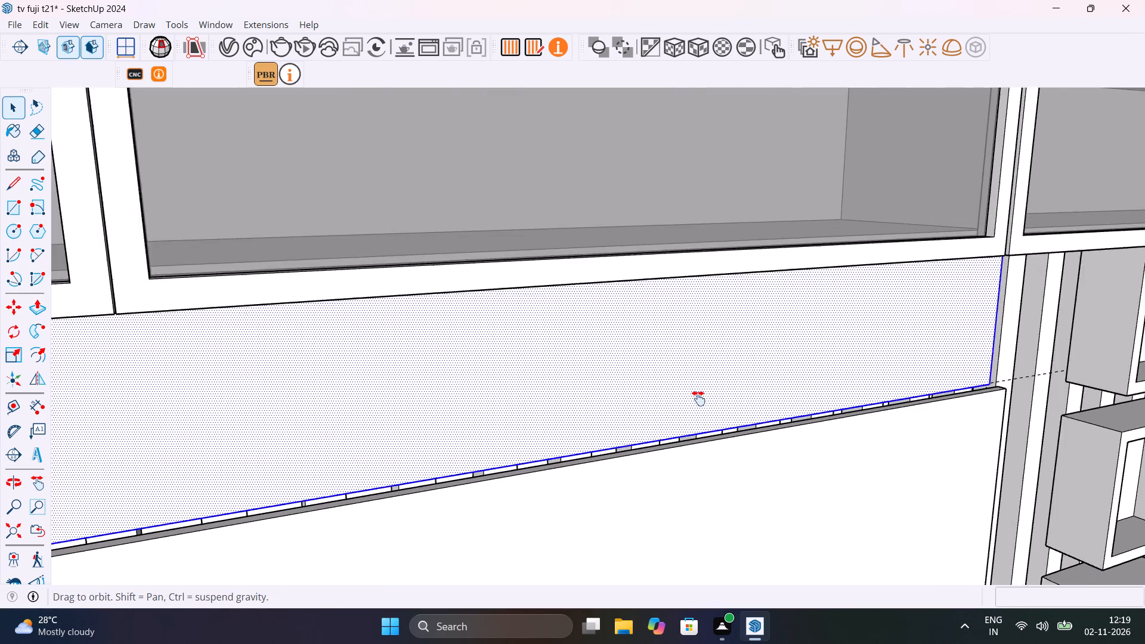
pyautogui.keyDown('shift'); pyautogui.moveTo(698, 398); pyautogui.dragTo(1047, 343, button='middle'); pyautogui.keyUp('shift')
pyautogui.scroll(-6, 772, 367)
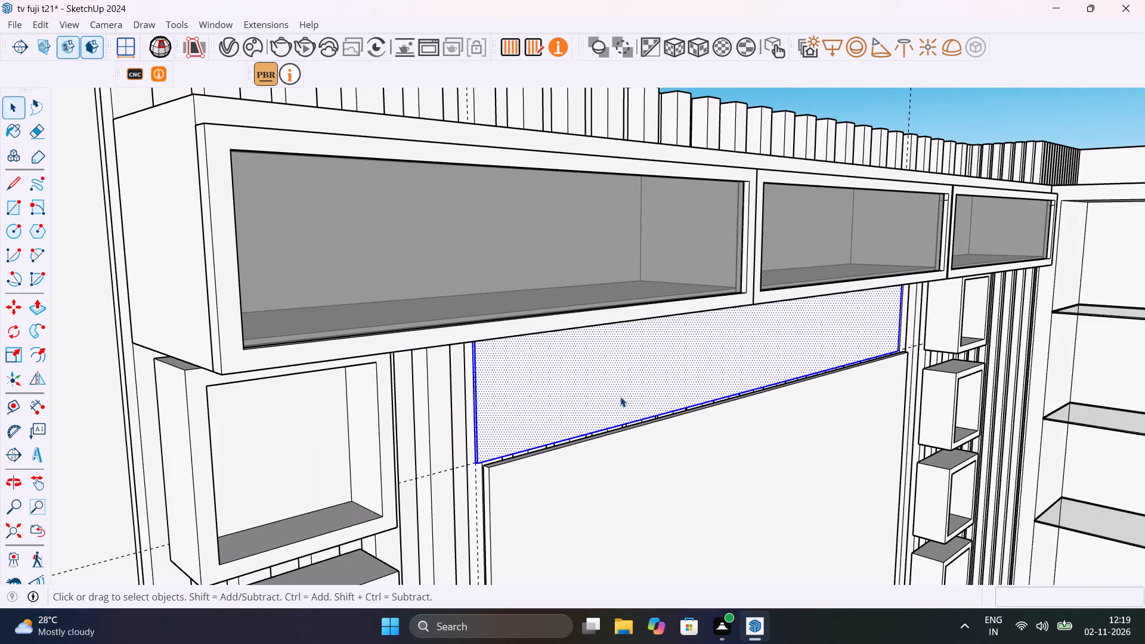
pyautogui.moveTo(545, 411); pyautogui.dragTo(625, 367, button='middle')
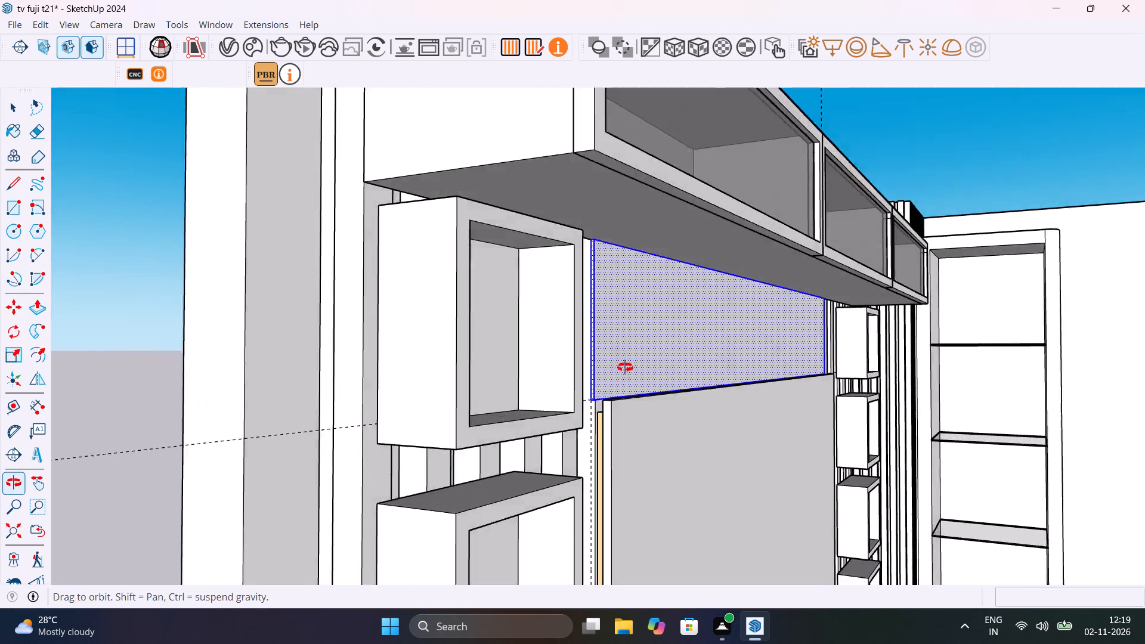
pyautogui.moveTo(625, 367); pyautogui.dragTo(585, 411, button='middle')
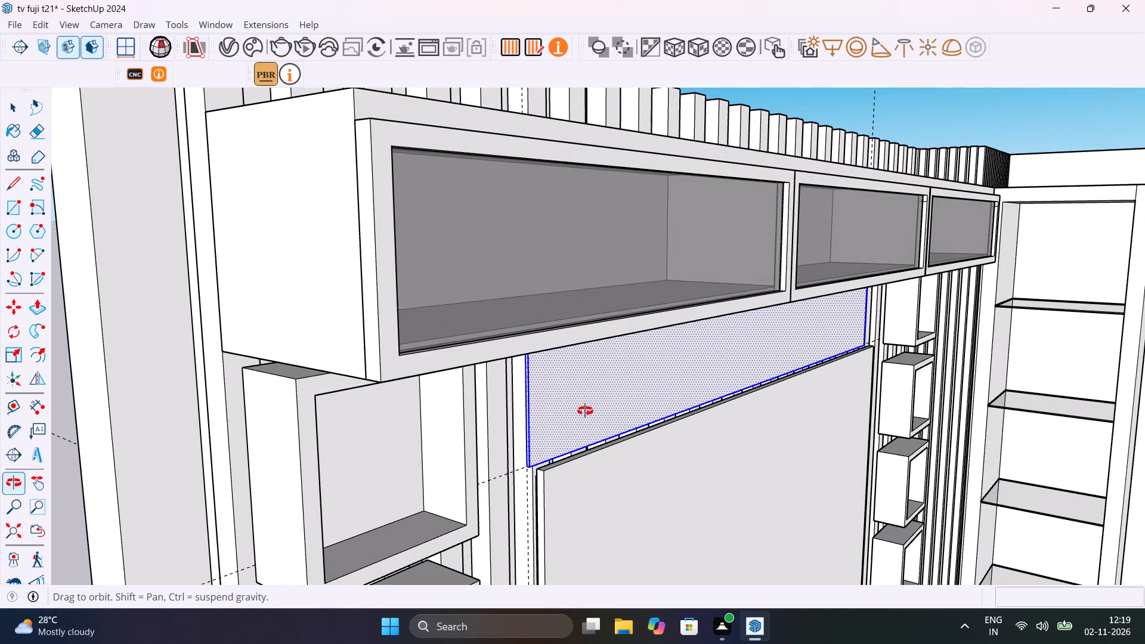
pyautogui.moveTo(585, 411); pyautogui.dragTo(572, 426, button='middle')
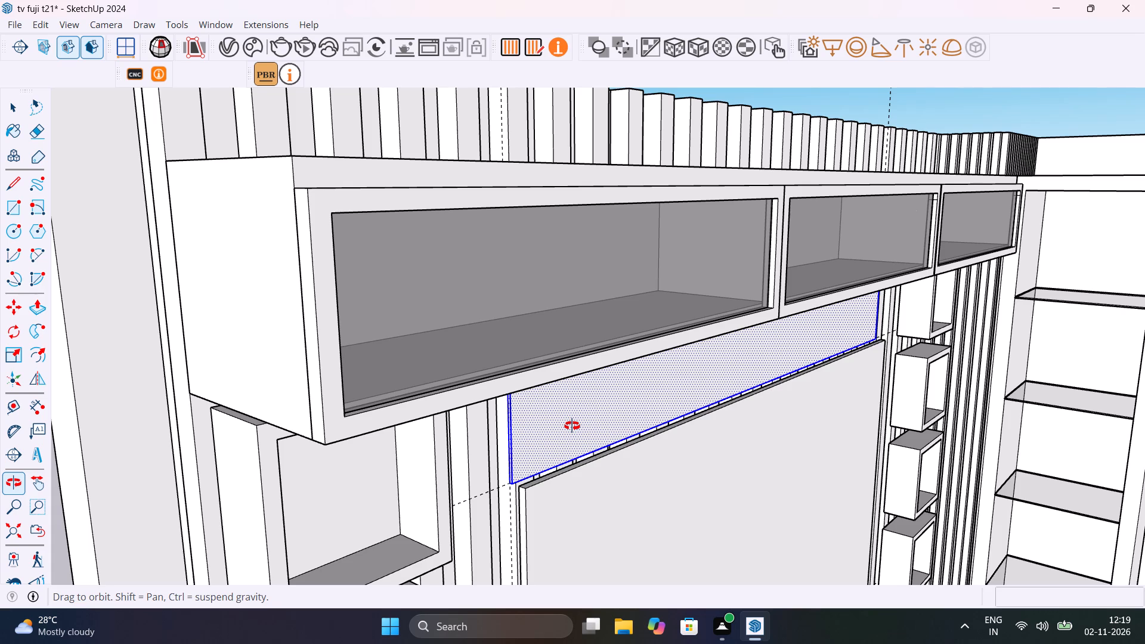
pyautogui.moveTo(572, 426); pyautogui.dragTo(434, 420, button='middle')
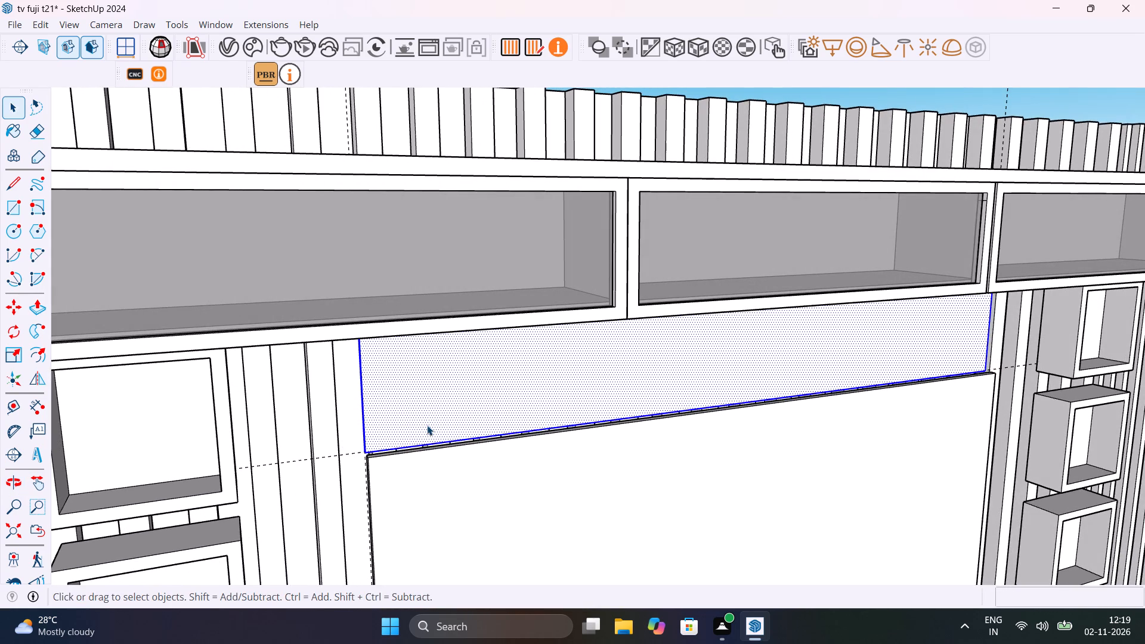
pyautogui.scroll(9, 378, 459)
pyautogui.moveTo(378, 462); pyautogui.dragTo(385, 457, button='middle')
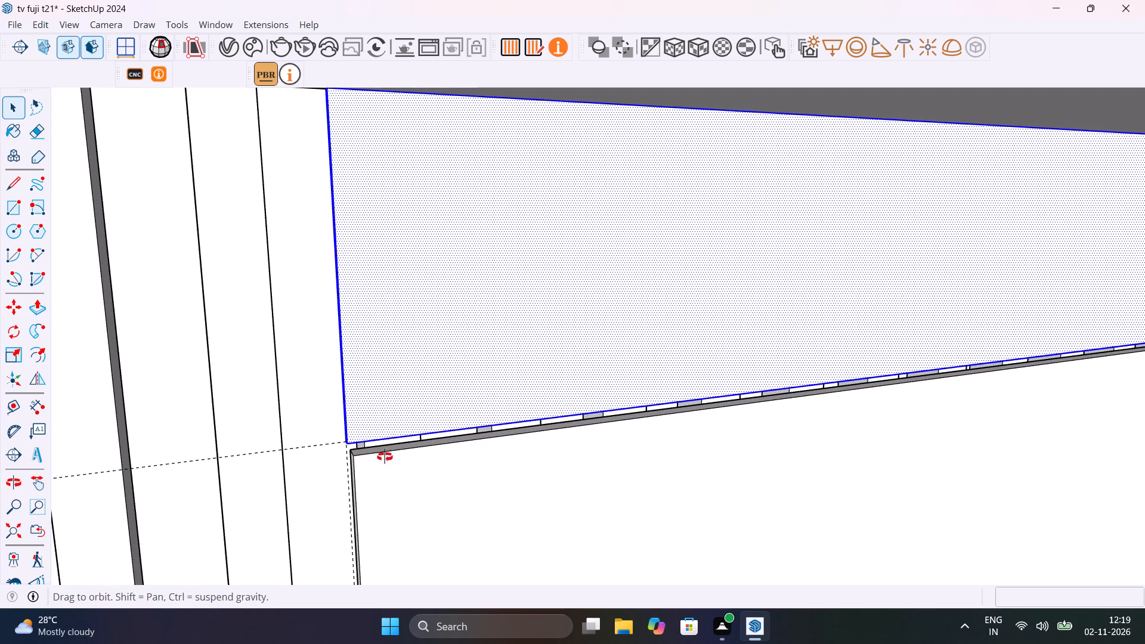
pyautogui.moveTo(385, 457); pyautogui.dragTo(539, 394, button='middle')
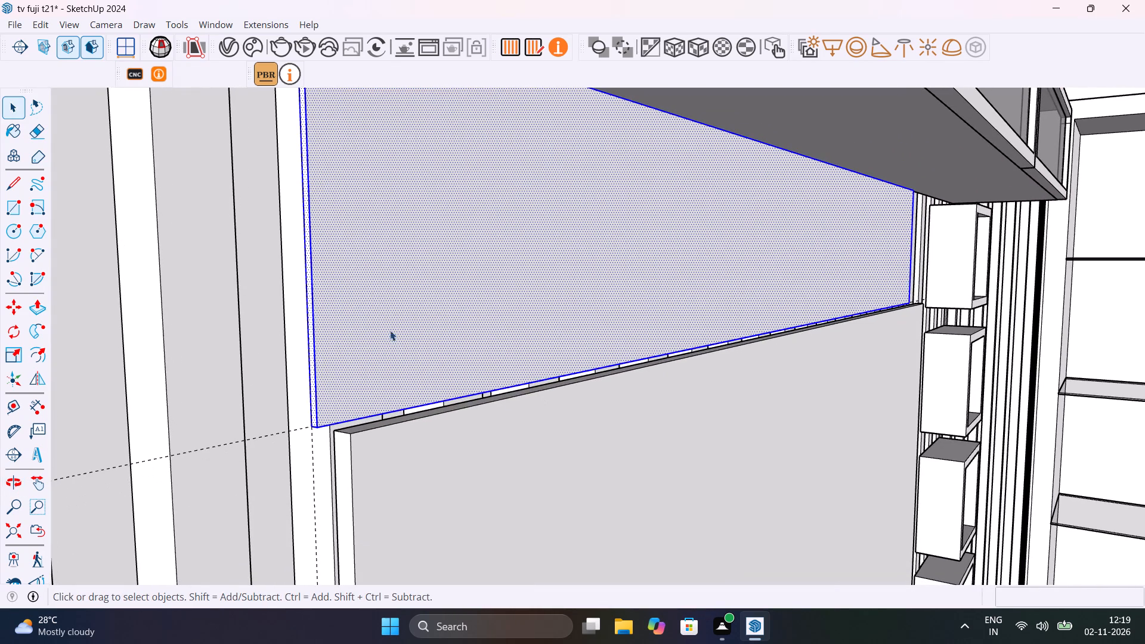
pyautogui.rightClick(389, 330)
pyautogui.click(464, 137)
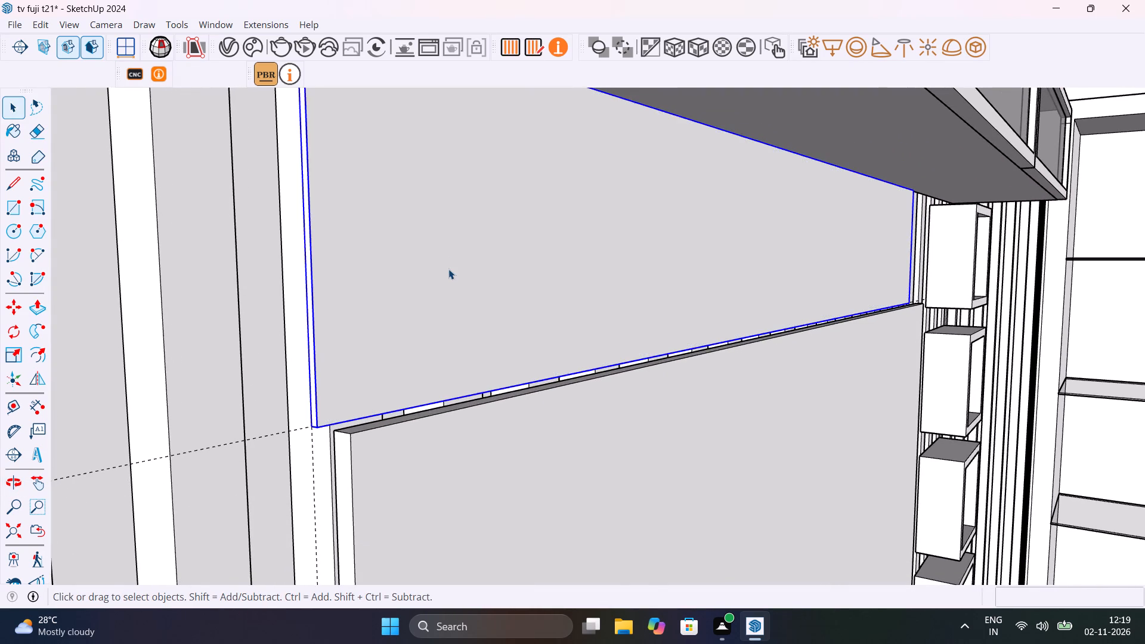
# Inside the thin panel group above the TV panel, copy the front face's bottom edge 1" upward.
pyautogui.scroll(-16, 448, 269)
pyautogui.scroll(8, 437, 304)
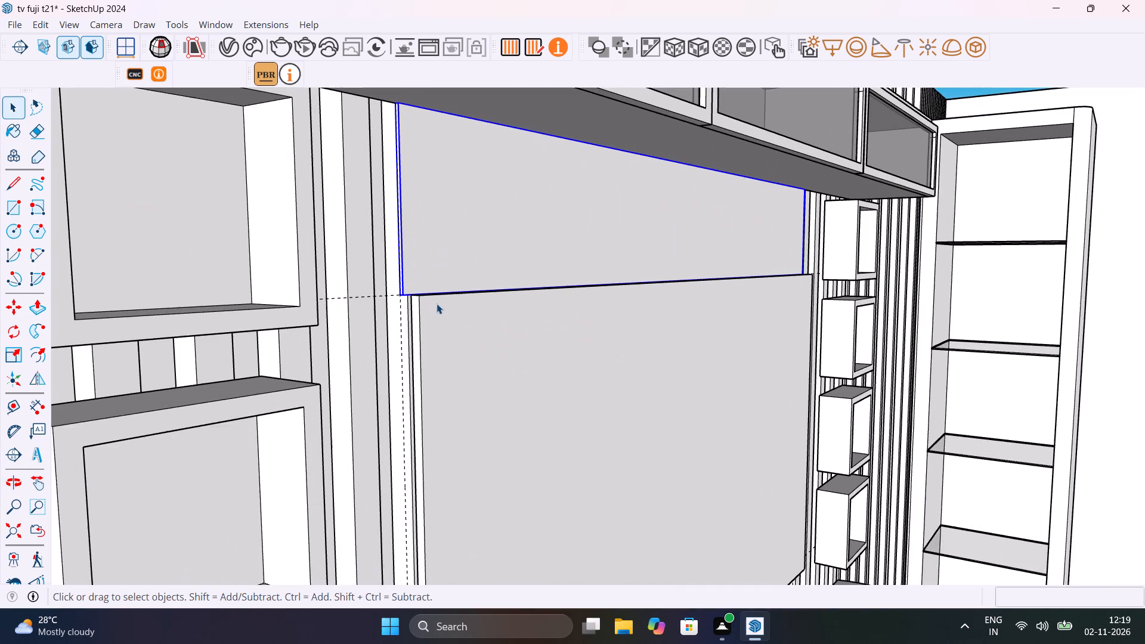
pyautogui.scroll(1, 435, 304)
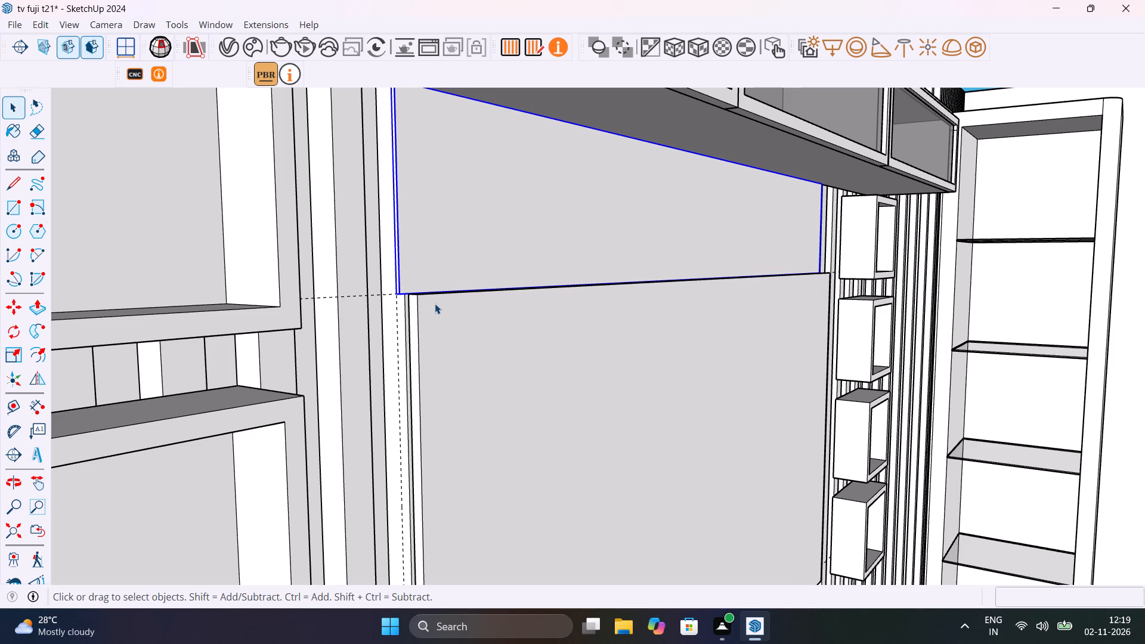
pyautogui.scroll(6, 435, 303)
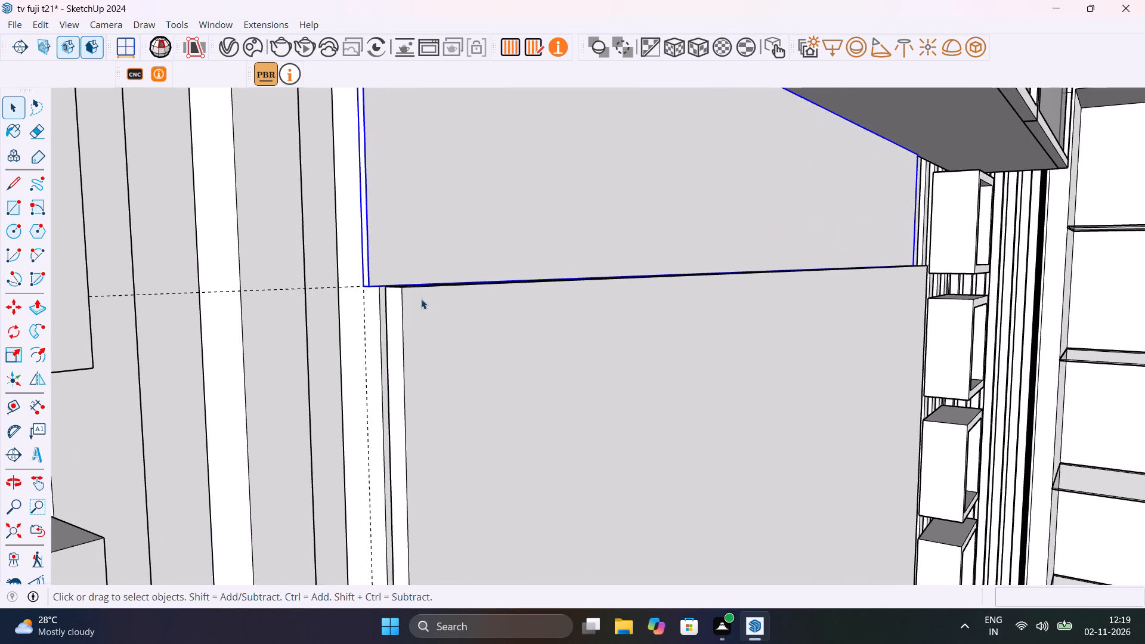
pyautogui.scroll(1, 420, 298)
pyautogui.moveTo(426, 305); pyautogui.dragTo(193, 455, button='middle')
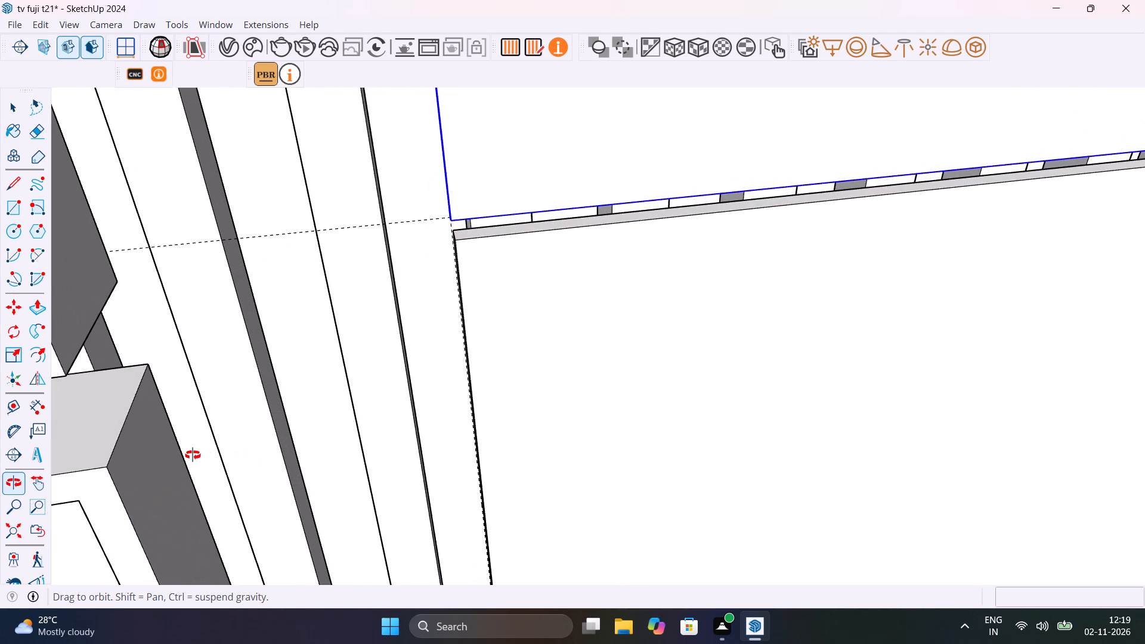
pyautogui.moveTo(193, 455); pyautogui.dragTo(345, 454, button='middle')
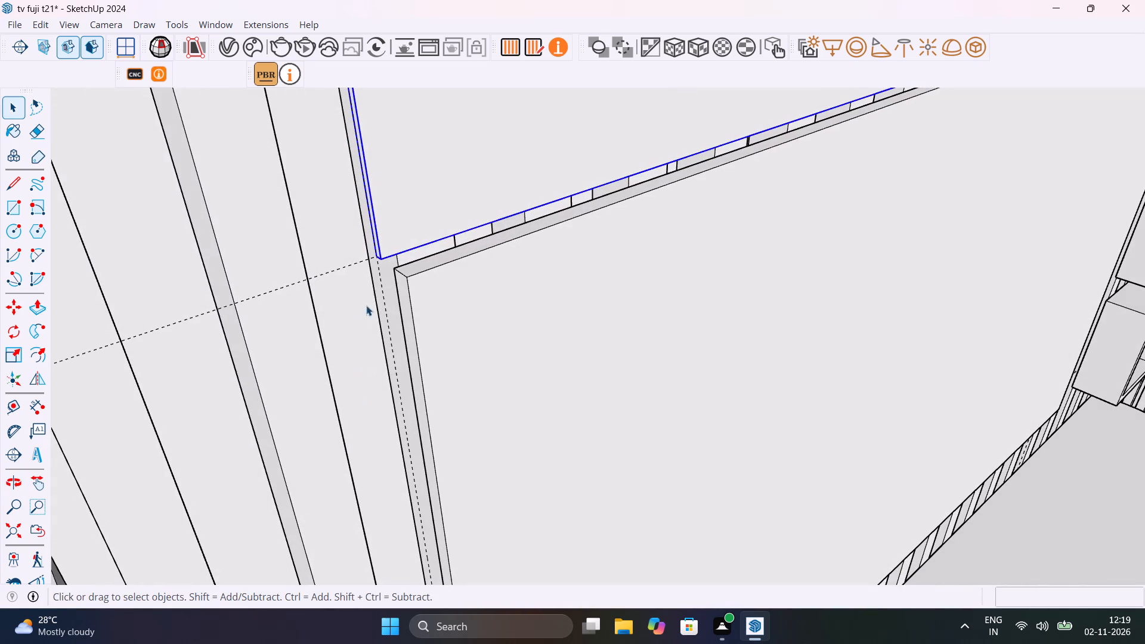
pyautogui.scroll(5, 404, 248)
pyautogui.moveTo(404, 247); pyautogui.dragTo(453, 417, button='middle')
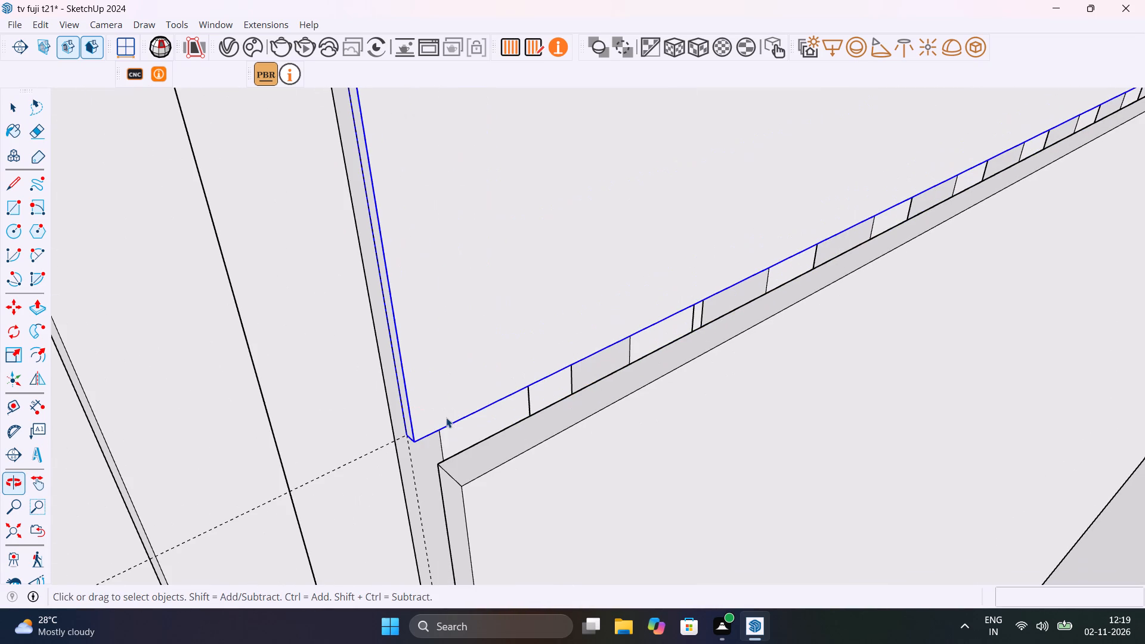
pyautogui.click(444, 426)
pyautogui.doubleClick(444, 426)
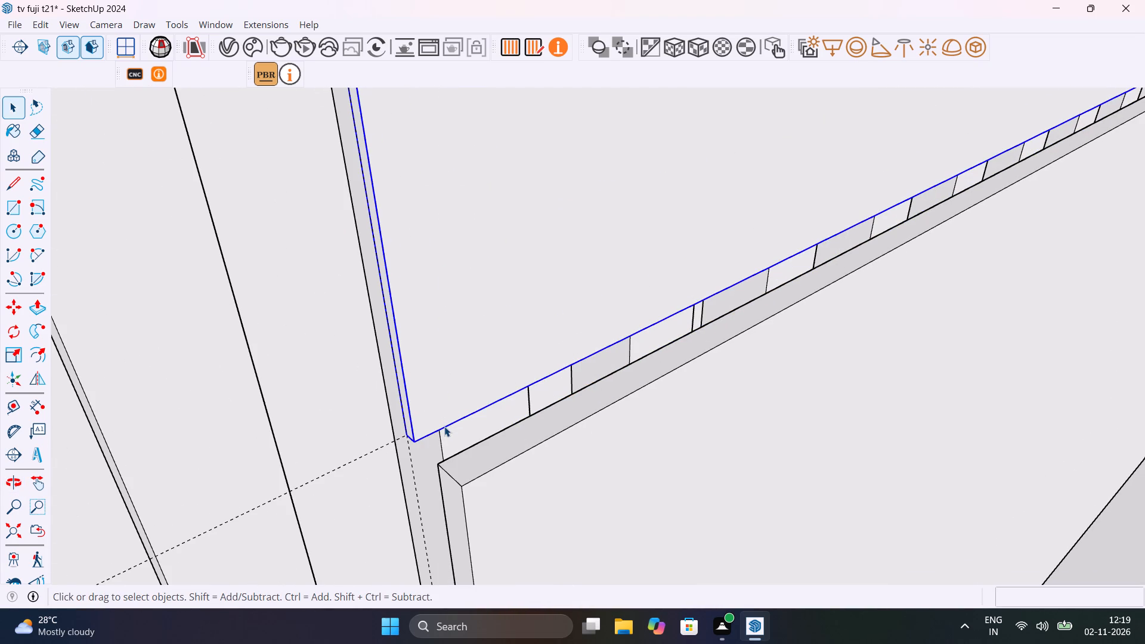
pyautogui.click(444, 426)
pyautogui.click(444, 426)
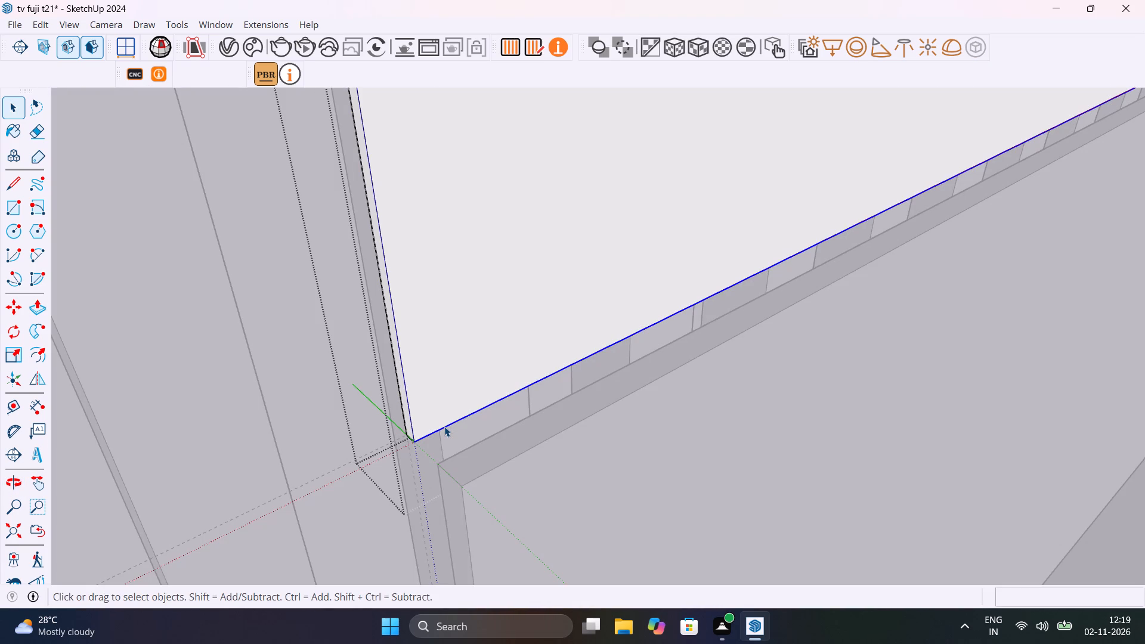
pyautogui.press('m')
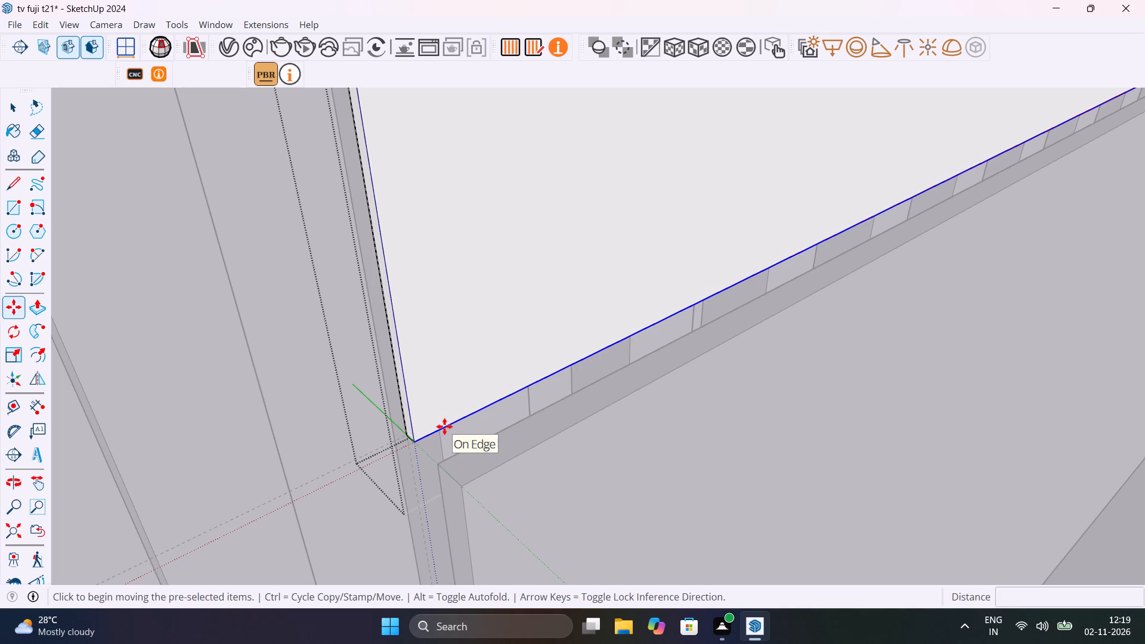
pyautogui.scroll(-5, 444, 426)
pyautogui.scroll(7, 425, 436)
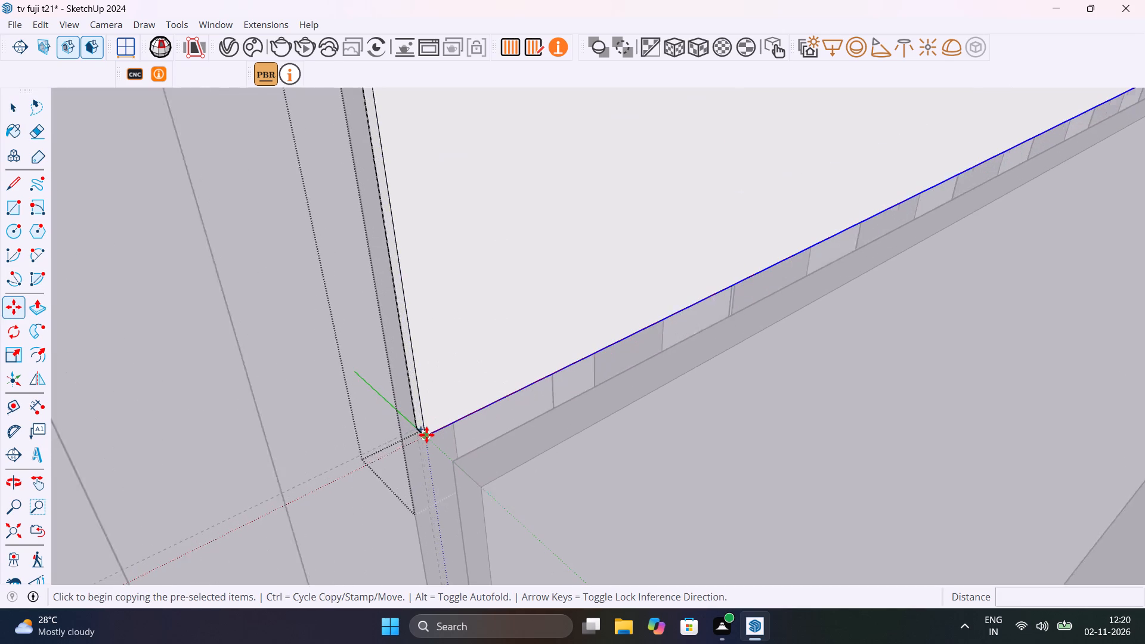
pyautogui.scroll(3, 426, 435)
pyautogui.click(426, 435)
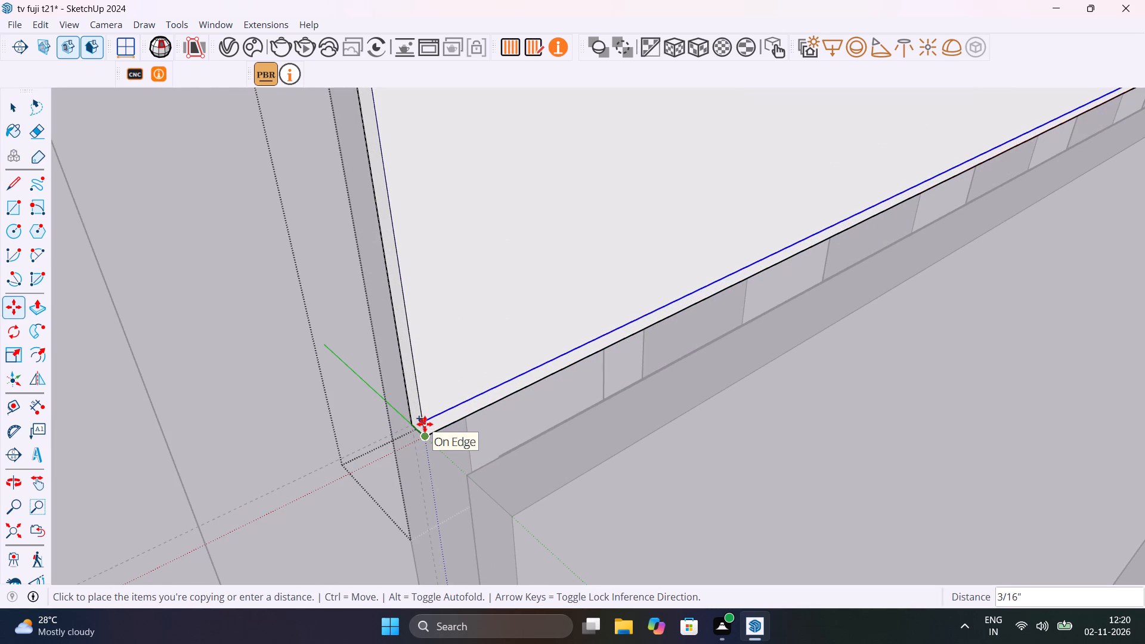
pyautogui.write('1"')
pyautogui.press('Return')
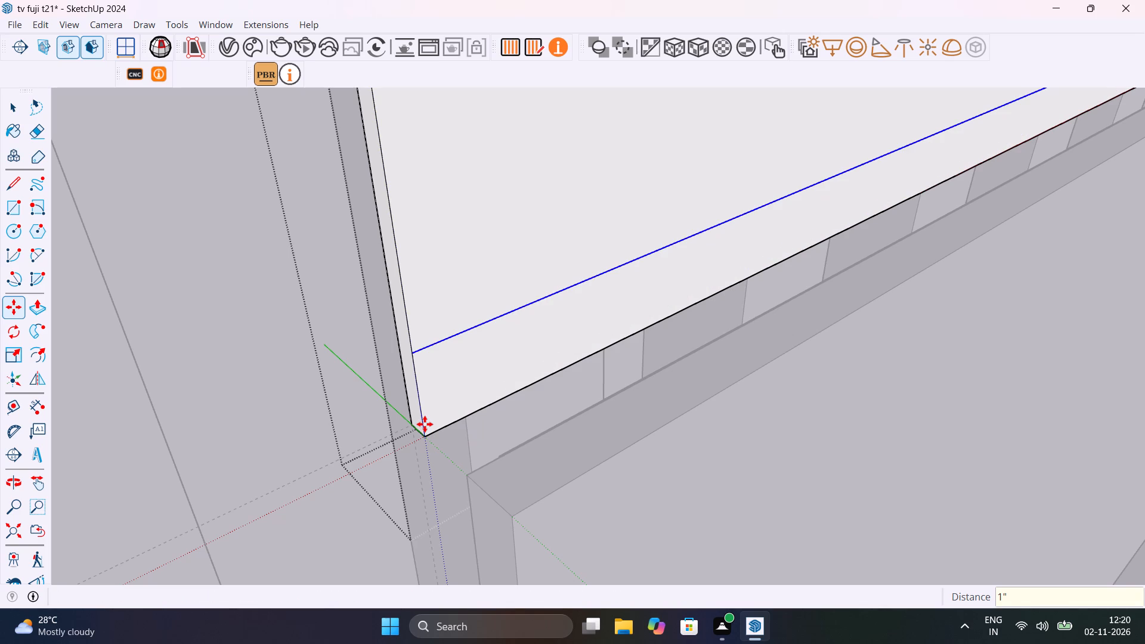
pyautogui.click(476, 388)
pyautogui.press('space')
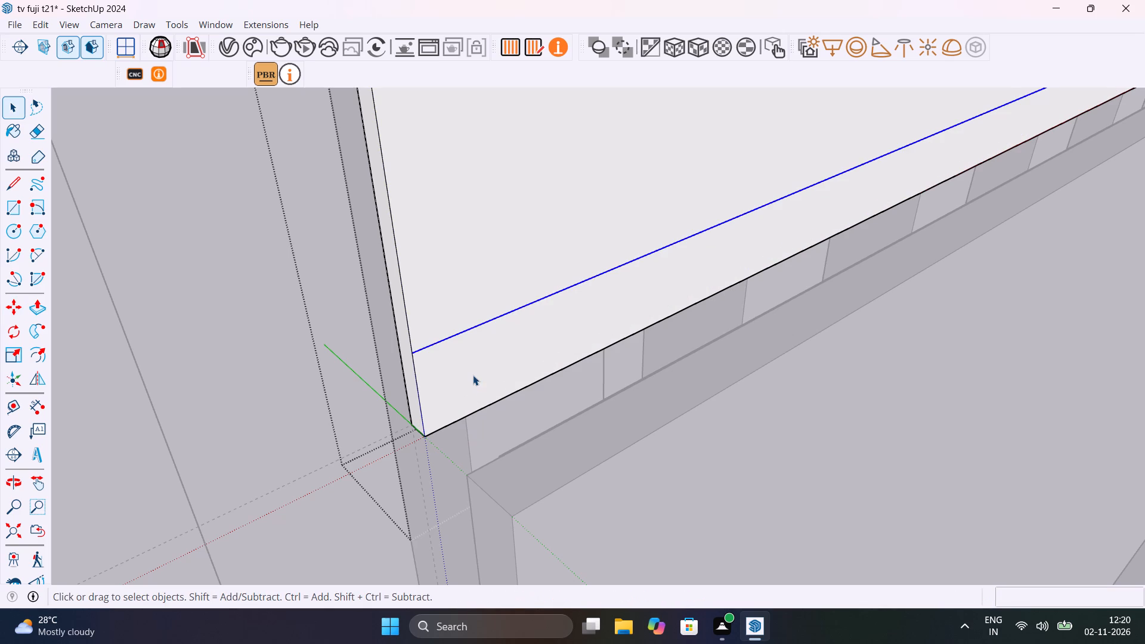
# Extrude the 1" strip along the thin panel's bottom about 2 15/16" outward as a ledge and exit the group.
pyautogui.click(473, 375)
pyautogui.press('p')
pyautogui.click(473, 375)
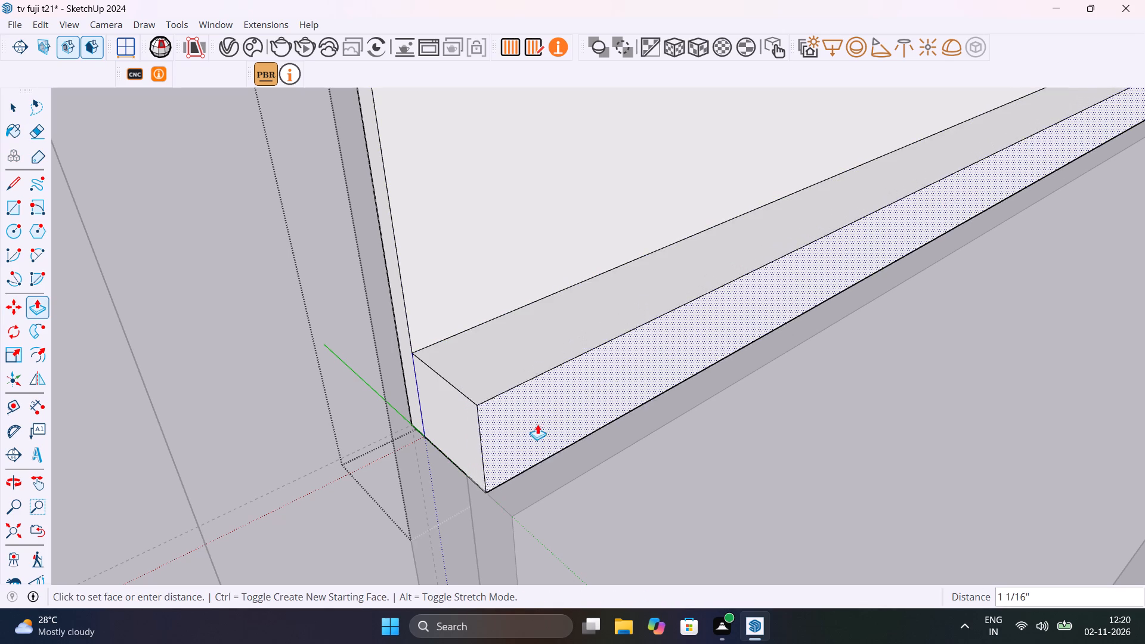
pyautogui.scroll(-12, 582, 446)
pyautogui.moveTo(581, 453); pyautogui.dragTo(527, 401, button='middle')
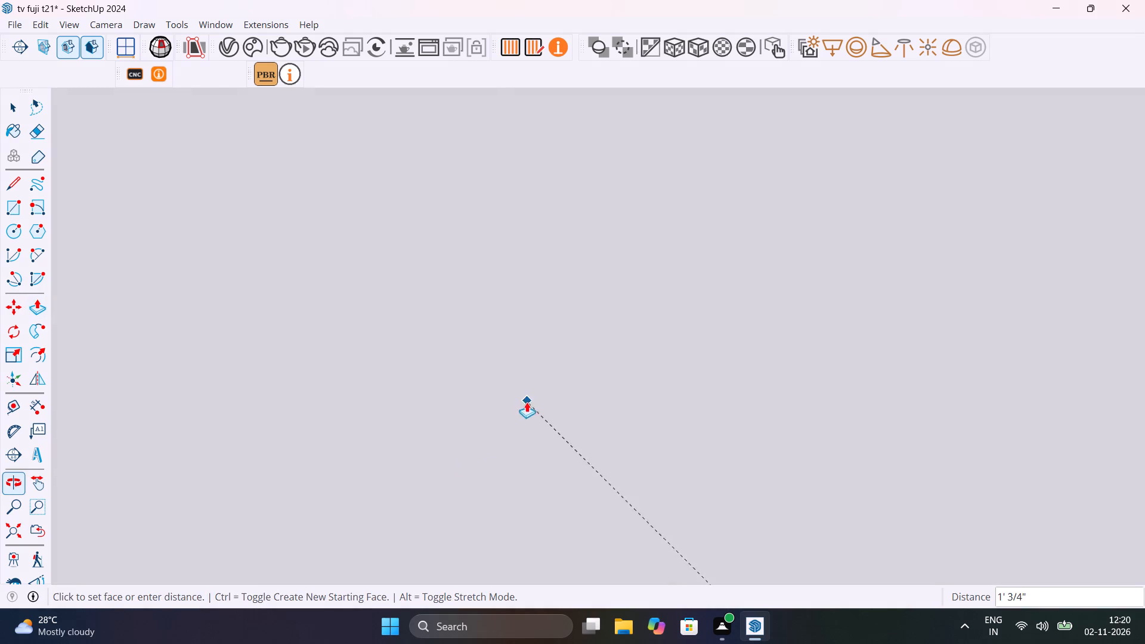
pyautogui.click(8, 525)
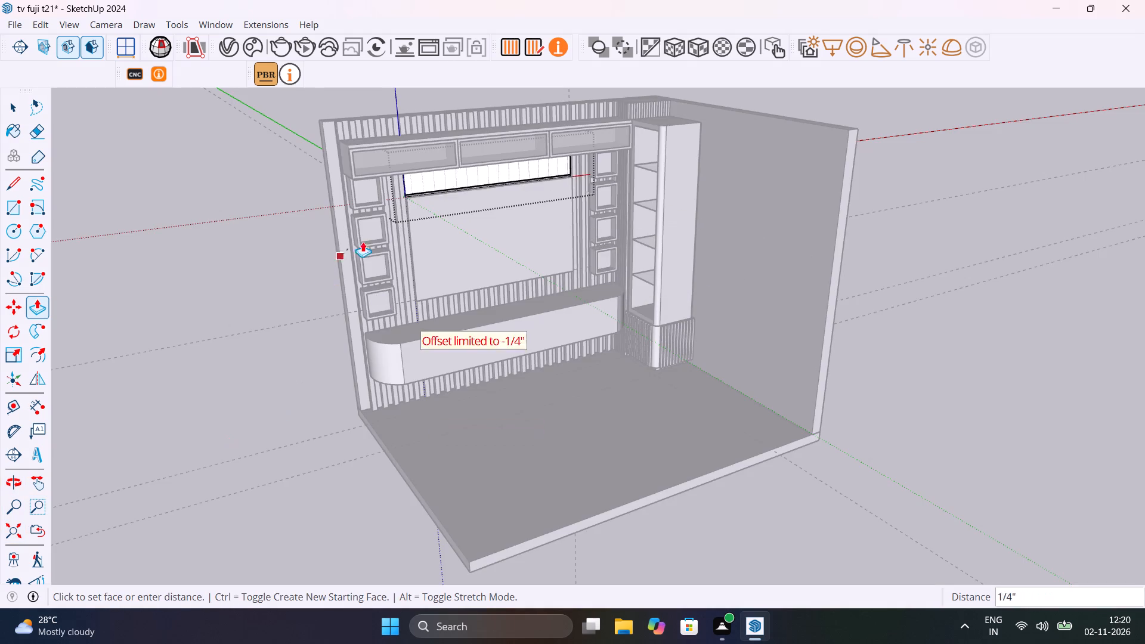
pyautogui.scroll(12, 405, 212)
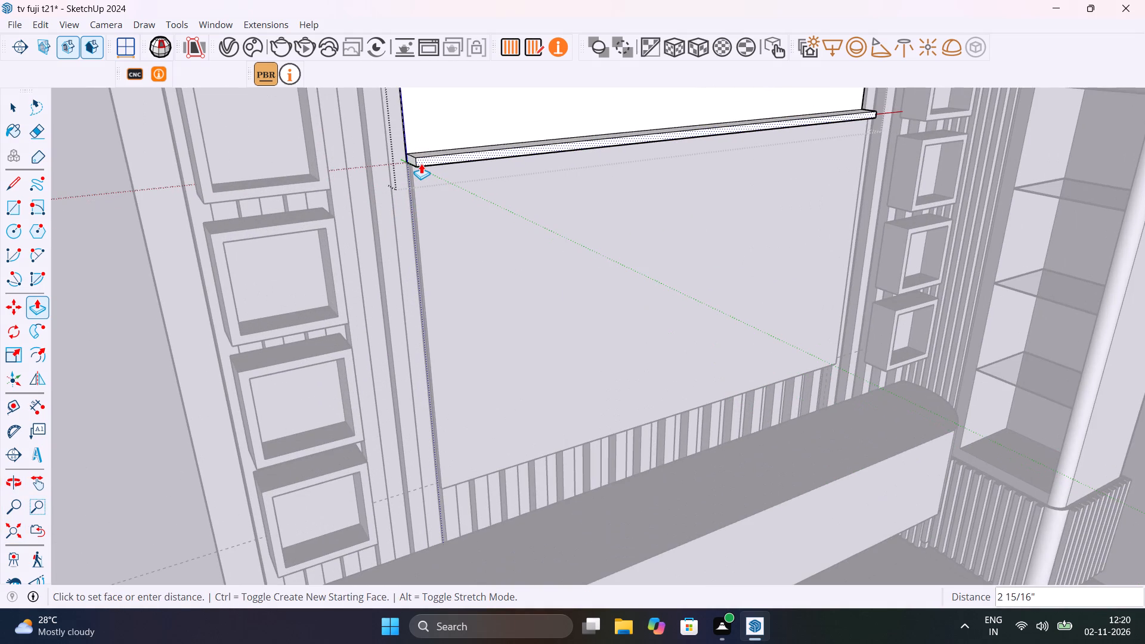
pyautogui.click(421, 163)
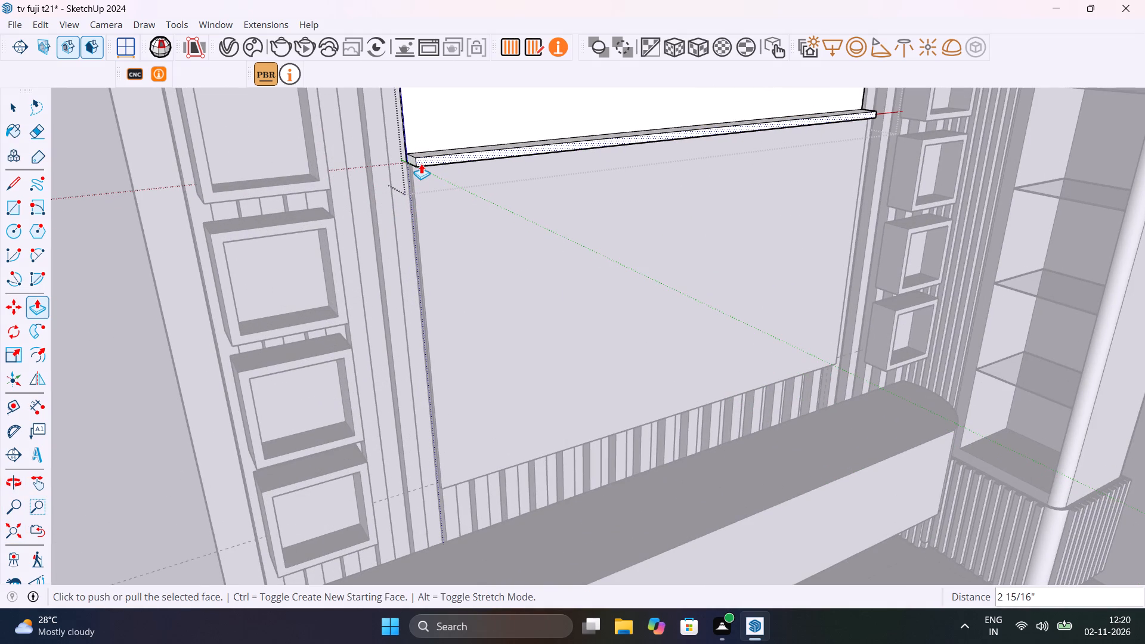
pyautogui.press('space')
pyautogui.click(133, 348)
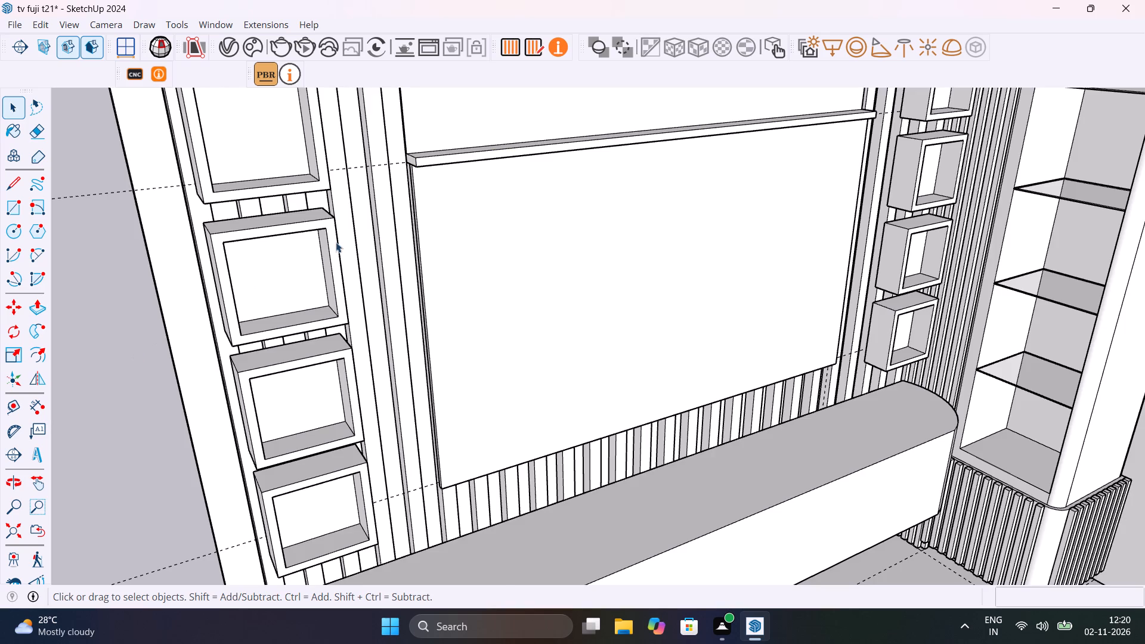
# Examine the new ledge above the TV panel from several angles, including its end and the cabinet above it.
pyautogui.keyDown('shift'); pyautogui.moveTo(355, 232); pyautogui.dragTo(544, 335, button='middle'); pyautogui.keyUp('shift')
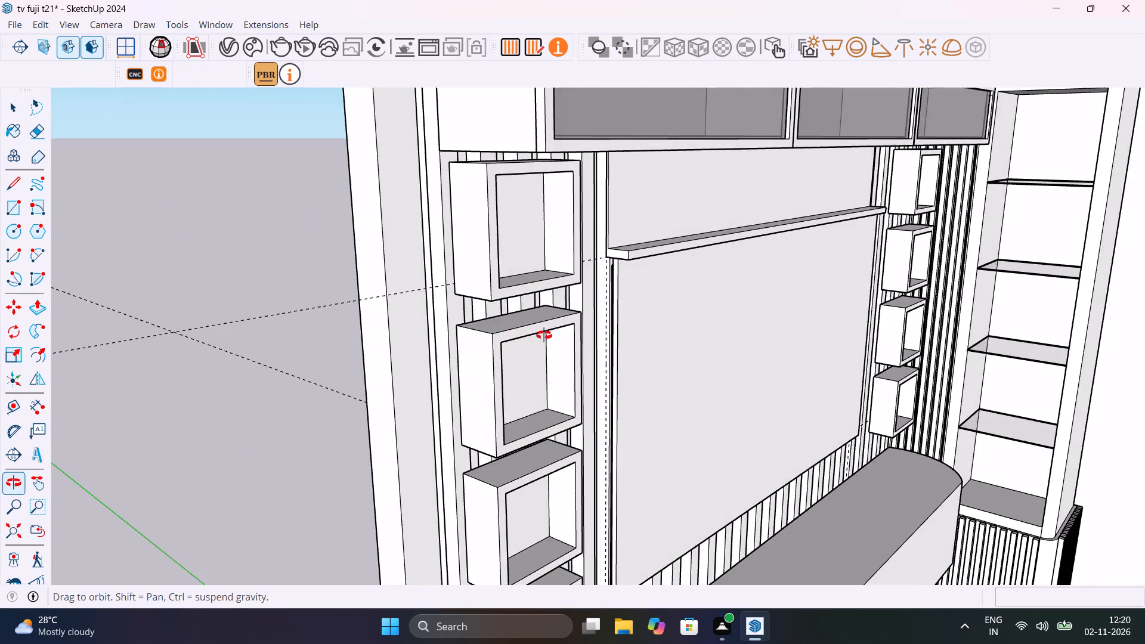
pyautogui.keyDown('shift'); pyautogui.moveTo(544, 335); pyautogui.dragTo(210, 386, button='middle'); pyautogui.keyUp('shift')
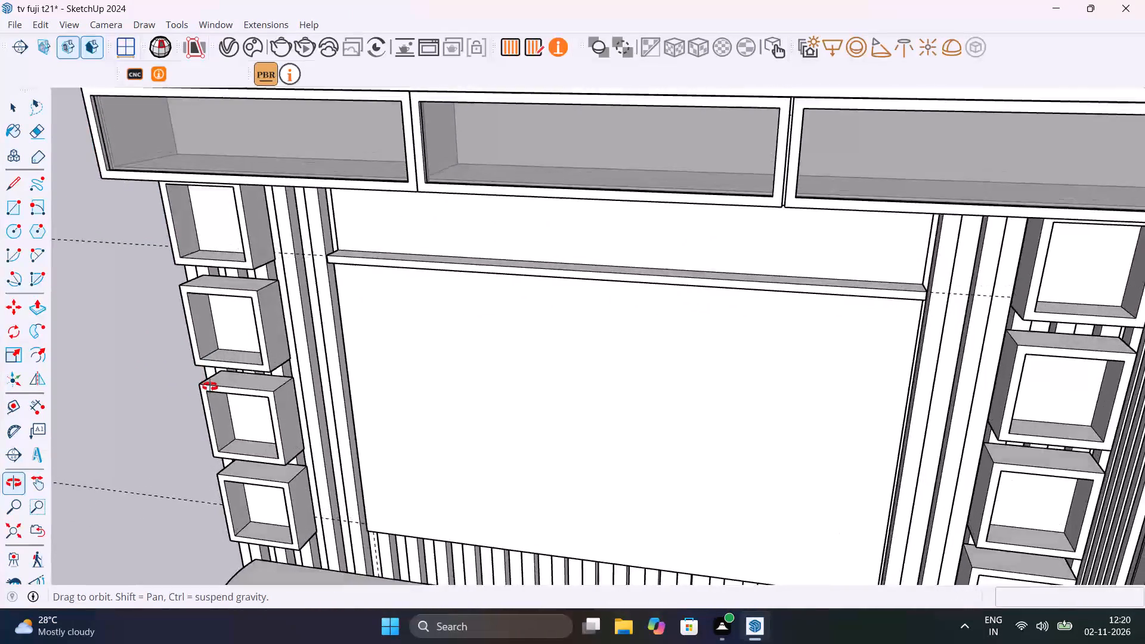
pyautogui.keyDown('shift'); pyautogui.moveTo(210, 386); pyautogui.dragTo(441, 438, button='middle'); pyautogui.keyUp('shift')
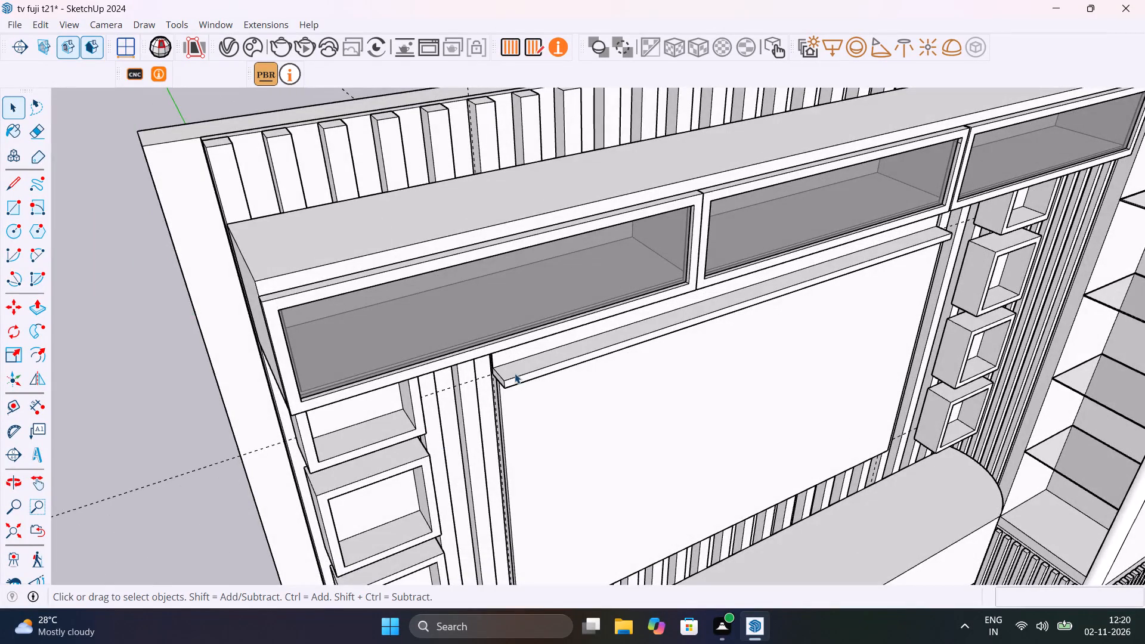
pyautogui.scroll(16, 515, 373)
pyautogui.moveTo(527, 368); pyautogui.dragTo(743, 256, button='middle')
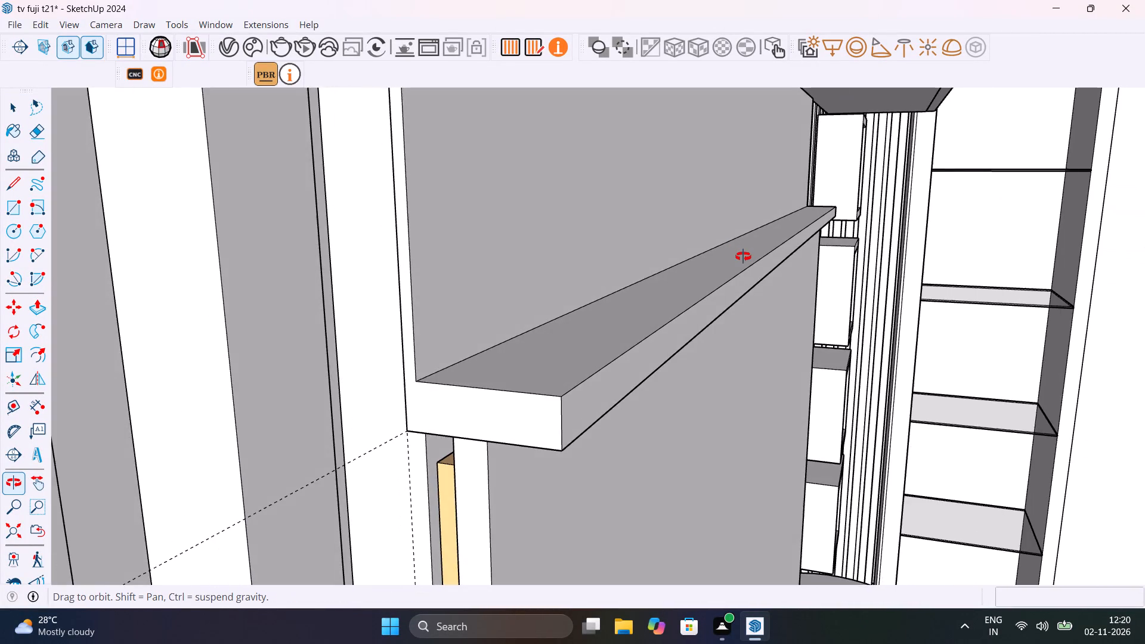
pyautogui.moveTo(743, 256); pyautogui.dragTo(468, 253, button='middle')
pyautogui.scroll(-11, 477, 274)
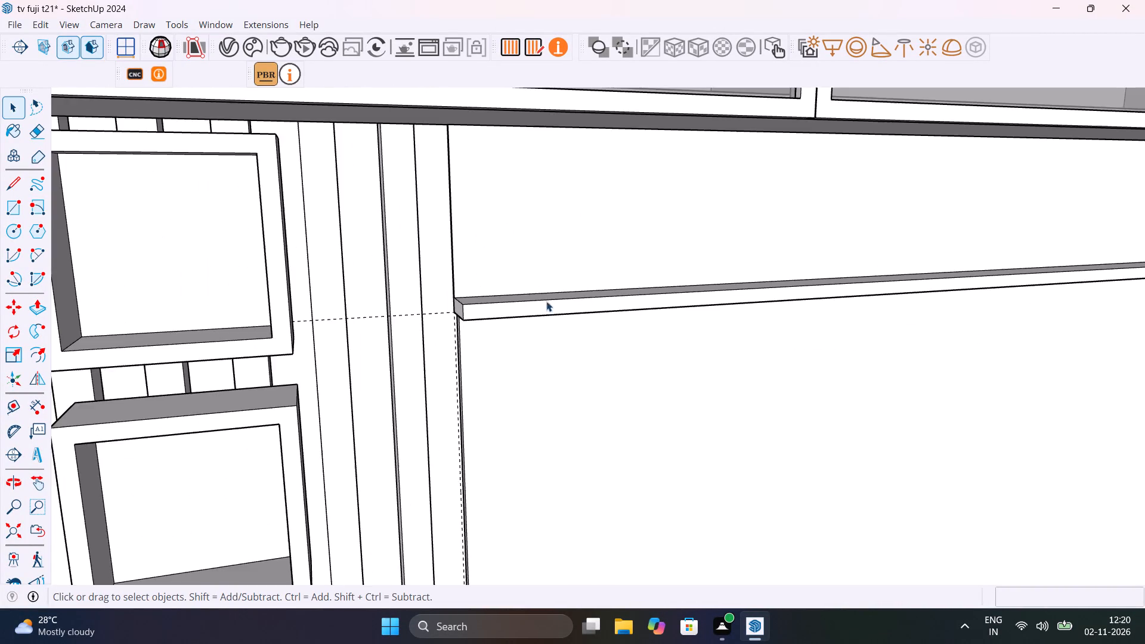
pyautogui.moveTo(642, 278); pyautogui.dragTo(450, 267, button='middle')
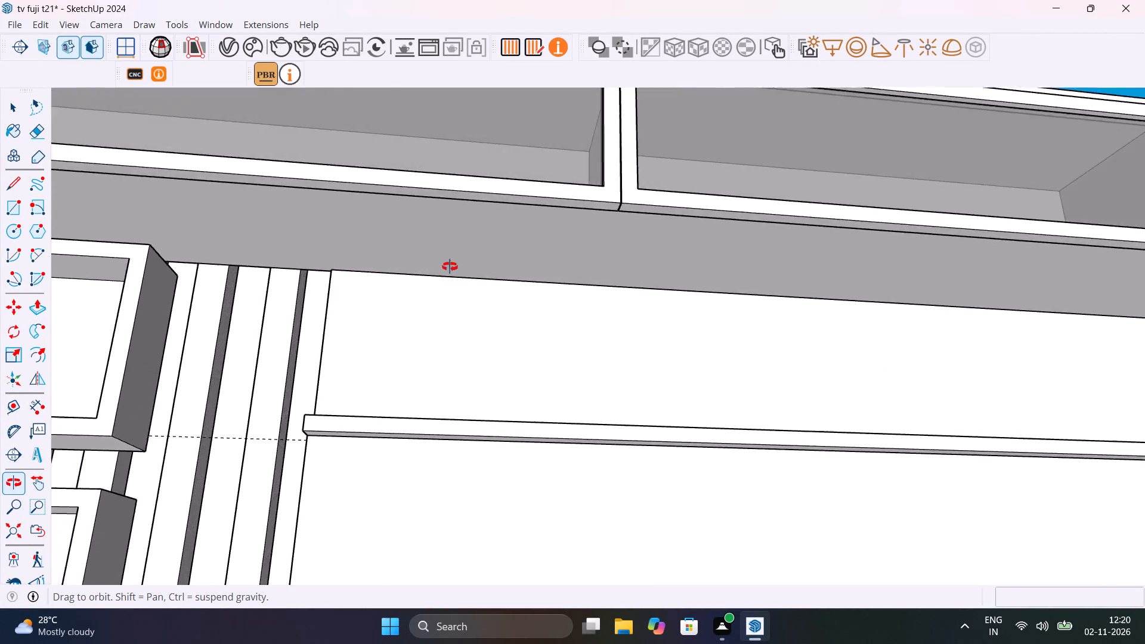
pyautogui.moveTo(450, 267); pyautogui.dragTo(351, 285, button='middle')
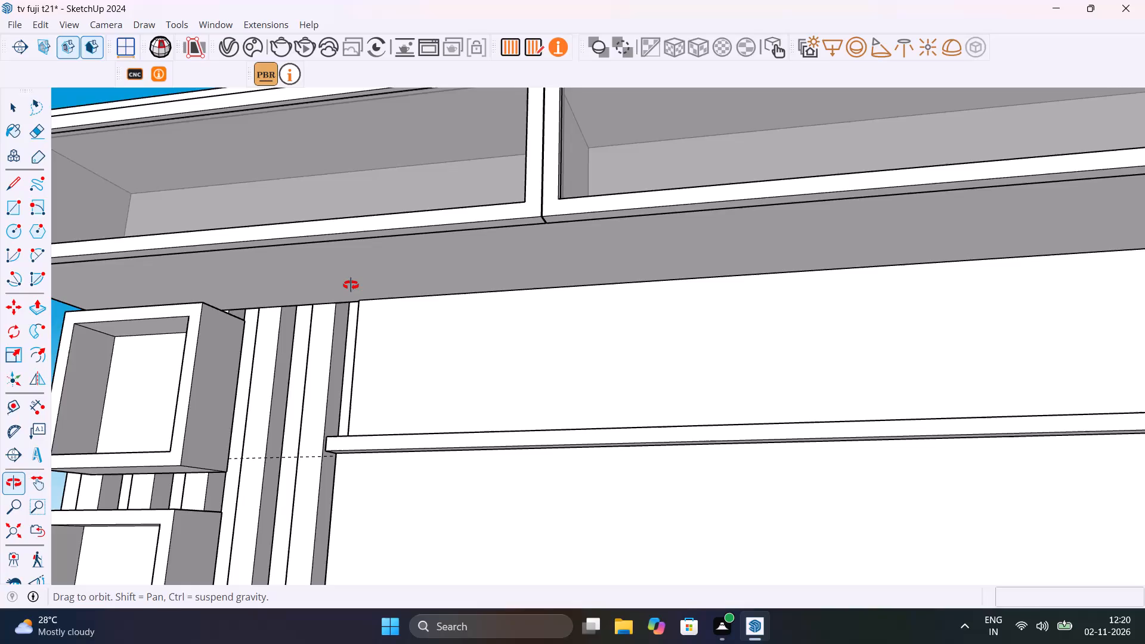
pyautogui.moveTo(351, 285); pyautogui.dragTo(567, 383, button='middle')
# Select the ledged panel group above the TV panel and search the Chaos Cosmos library for "black".
pyautogui.click(562, 385)
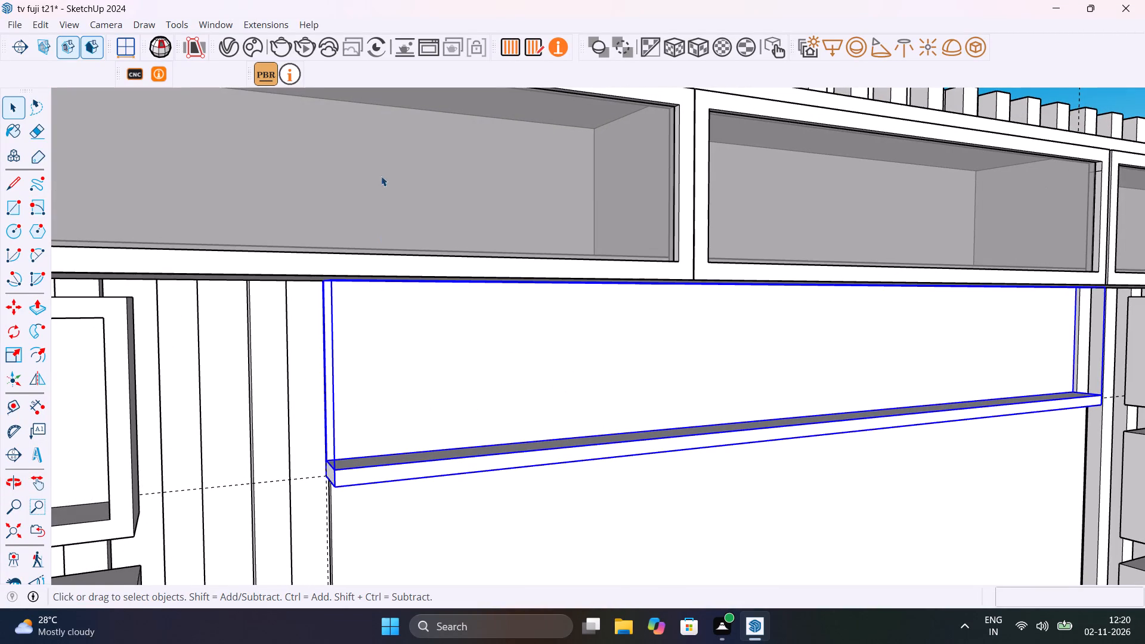
pyautogui.click(225, 49)
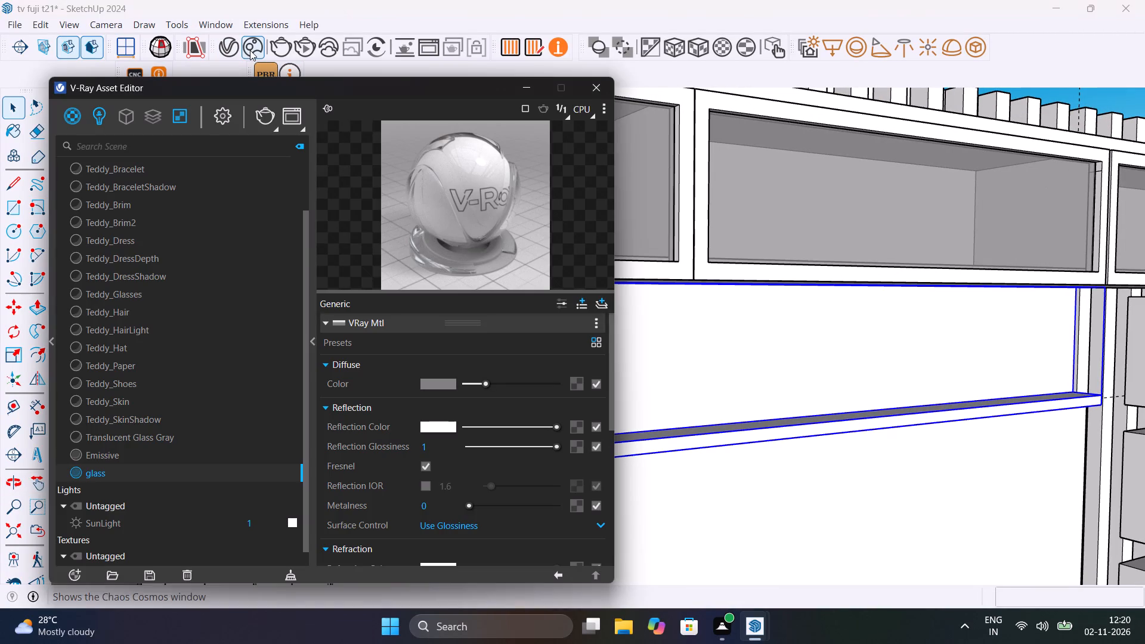
pyautogui.click(250, 50)
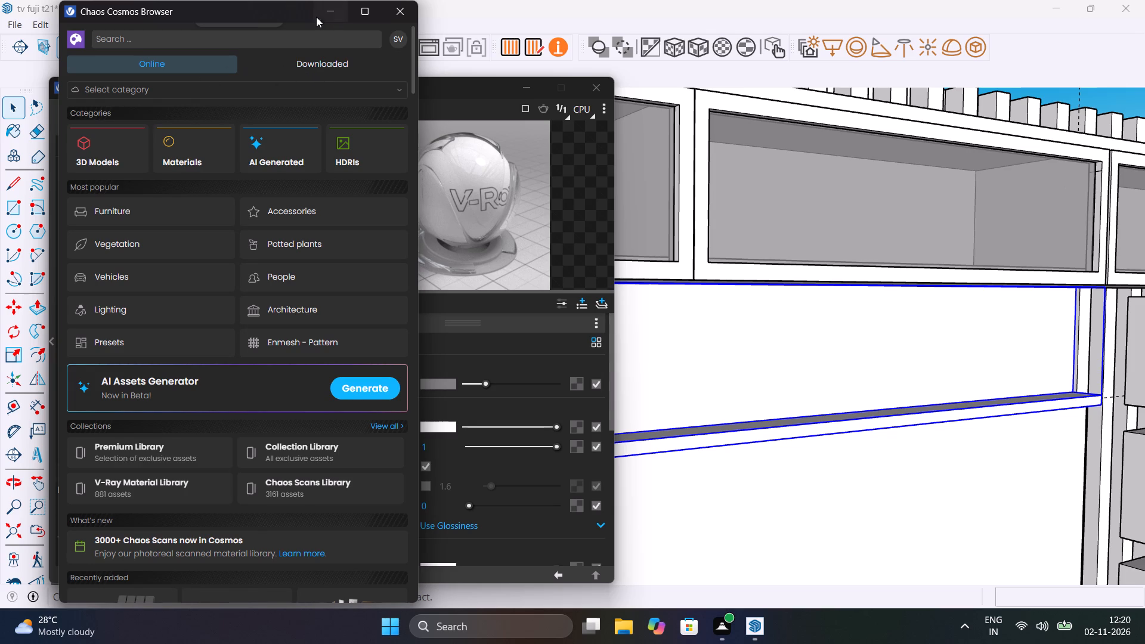
pyautogui.click(321, 32)
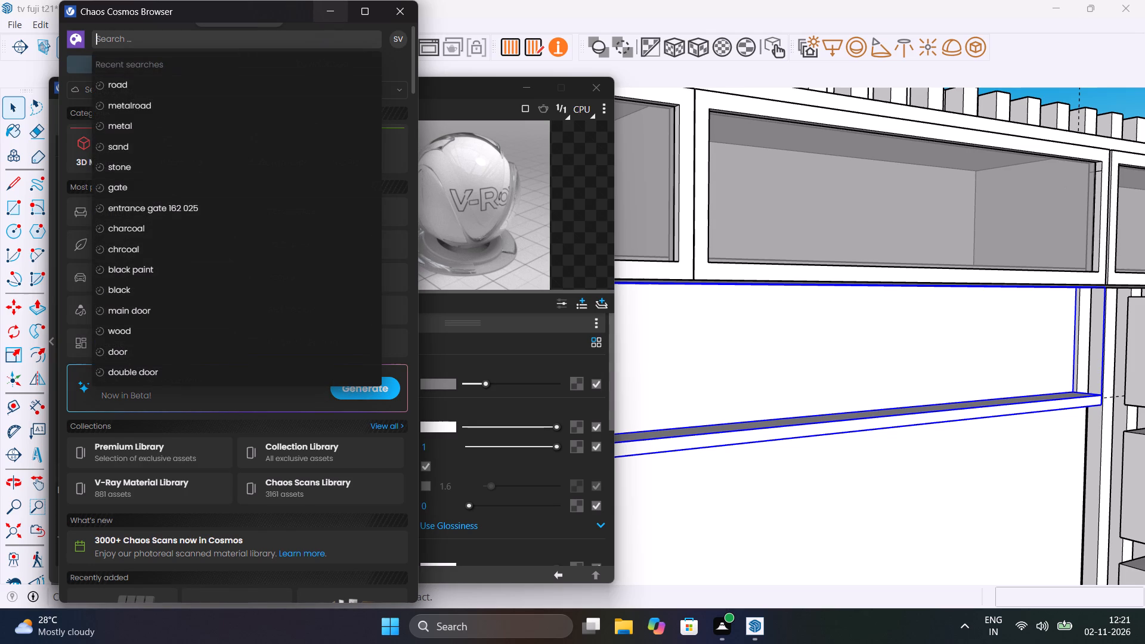
pyautogui.write('bla')
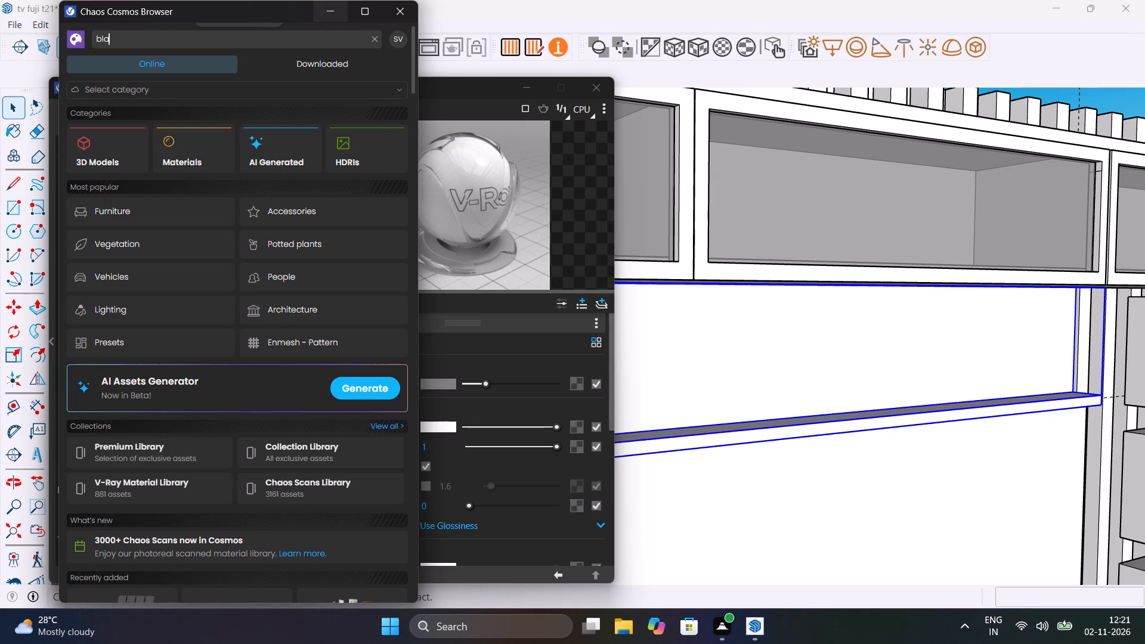
pyautogui.write('ck')
pyautogui.press('Return')
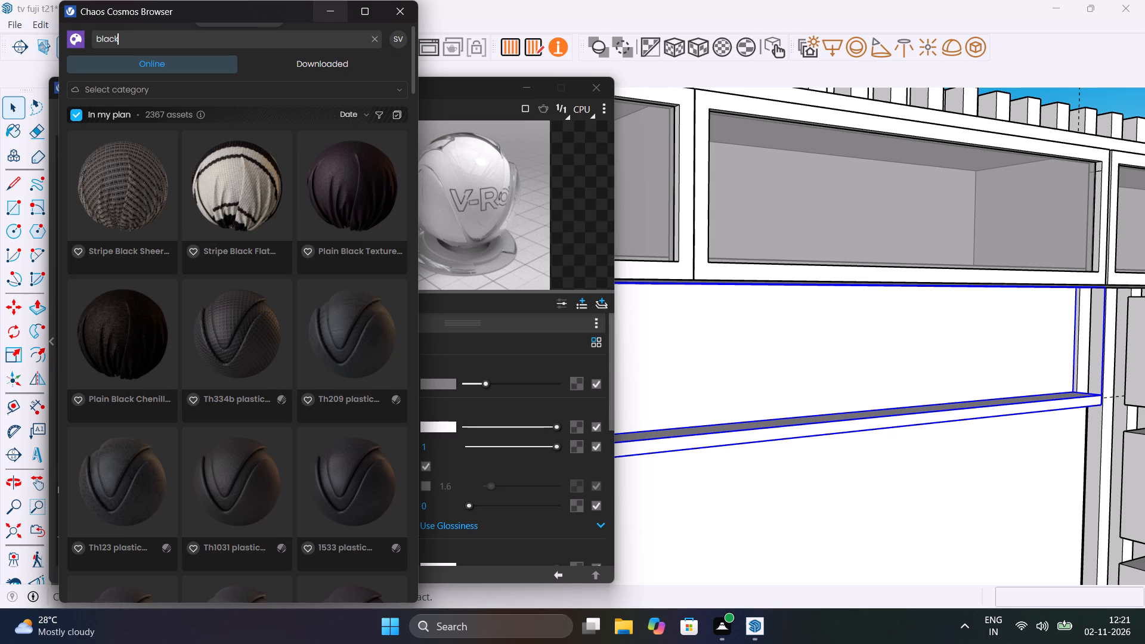
# Look through the online black assets for a plain black finish suited to the ledged panel.
pyautogui.scroll(-2, 270, 383)
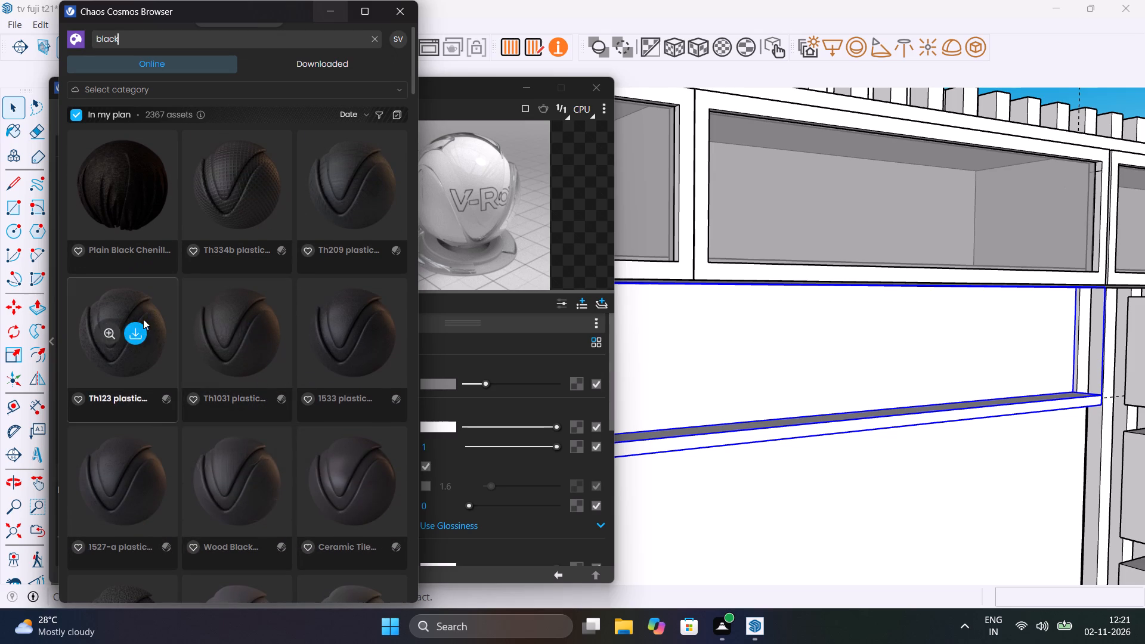
pyautogui.scroll(6, 154, 246)
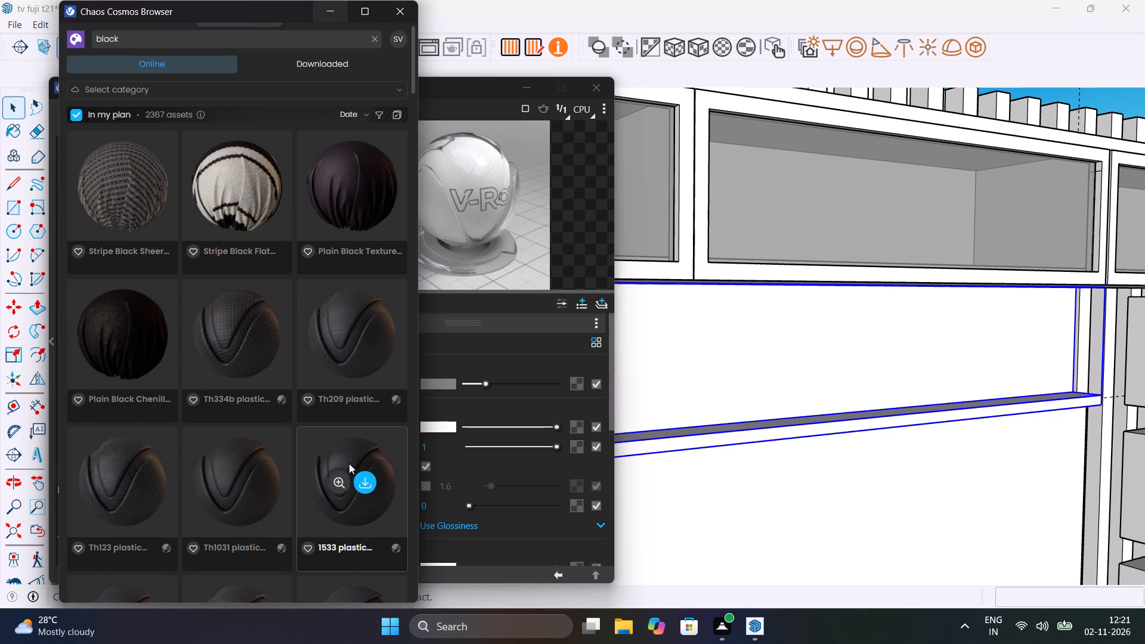
pyautogui.scroll(1, 349, 463)
pyautogui.scroll(-3, 349, 463)
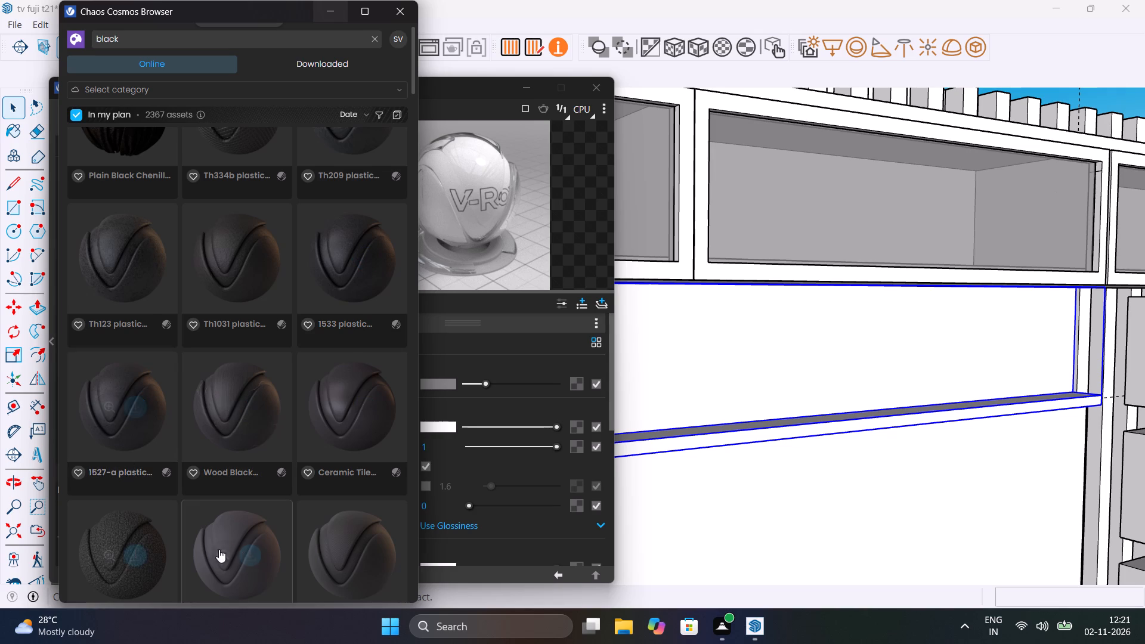
pyautogui.scroll(-3, 351, 549)
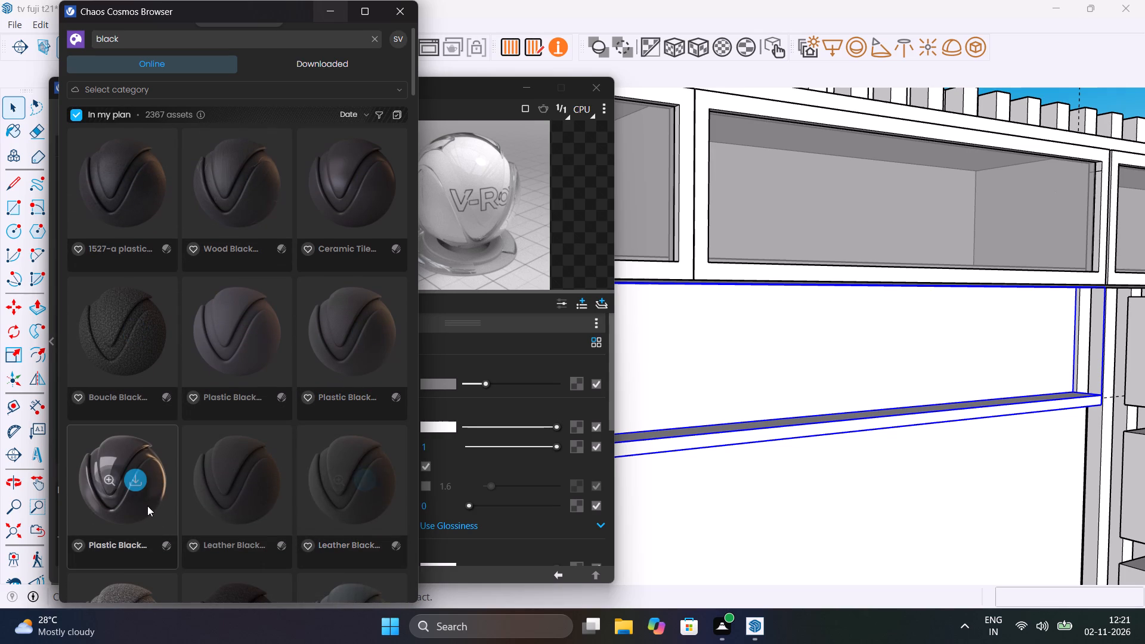
pyautogui.scroll(-2, 163, 498)
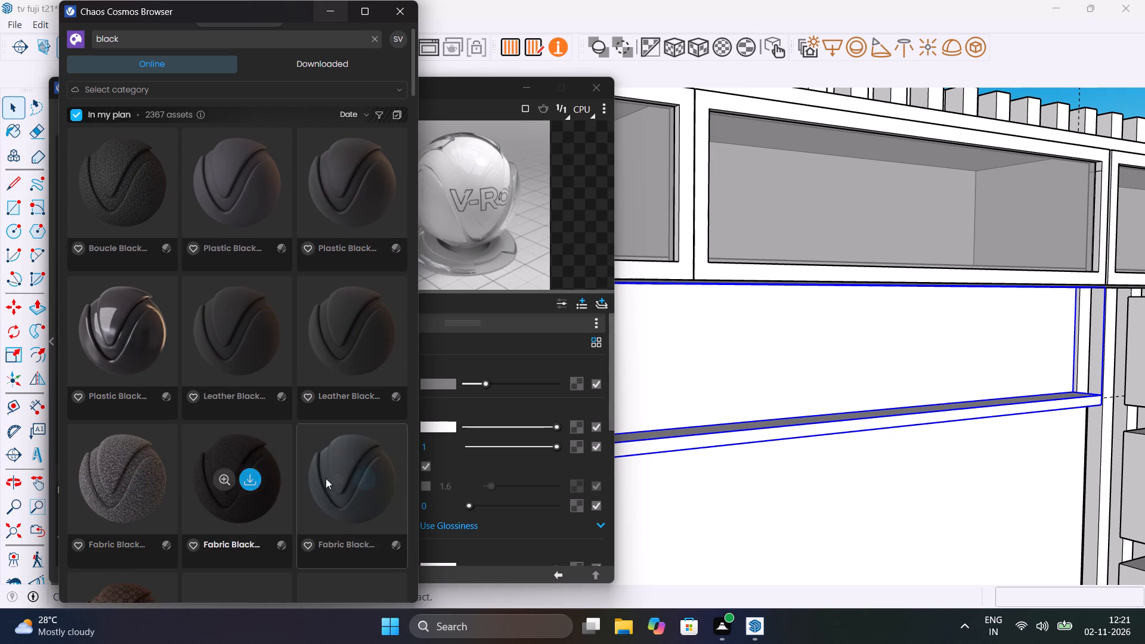
pyautogui.scroll(-3, 357, 476)
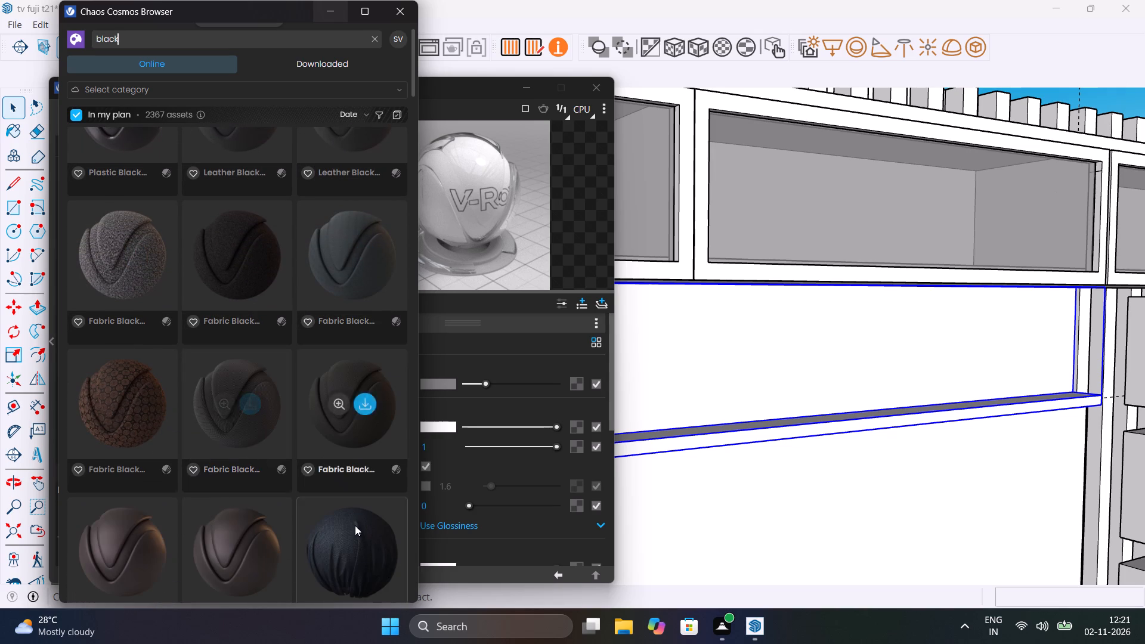
pyautogui.scroll(-4, 188, 525)
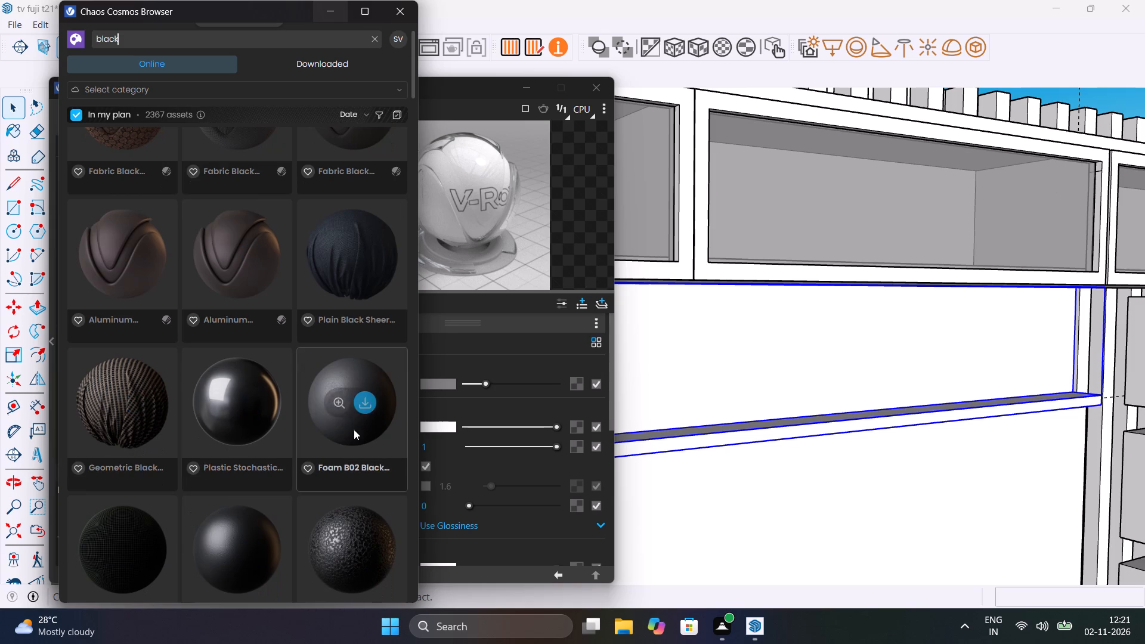
pyautogui.scroll(-5, 159, 522)
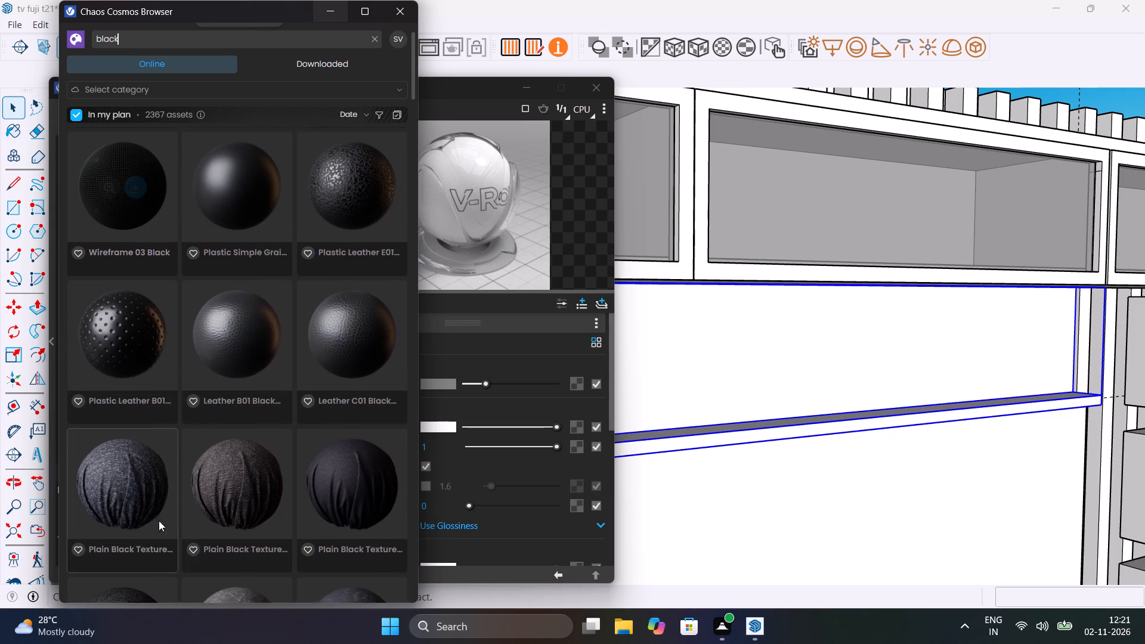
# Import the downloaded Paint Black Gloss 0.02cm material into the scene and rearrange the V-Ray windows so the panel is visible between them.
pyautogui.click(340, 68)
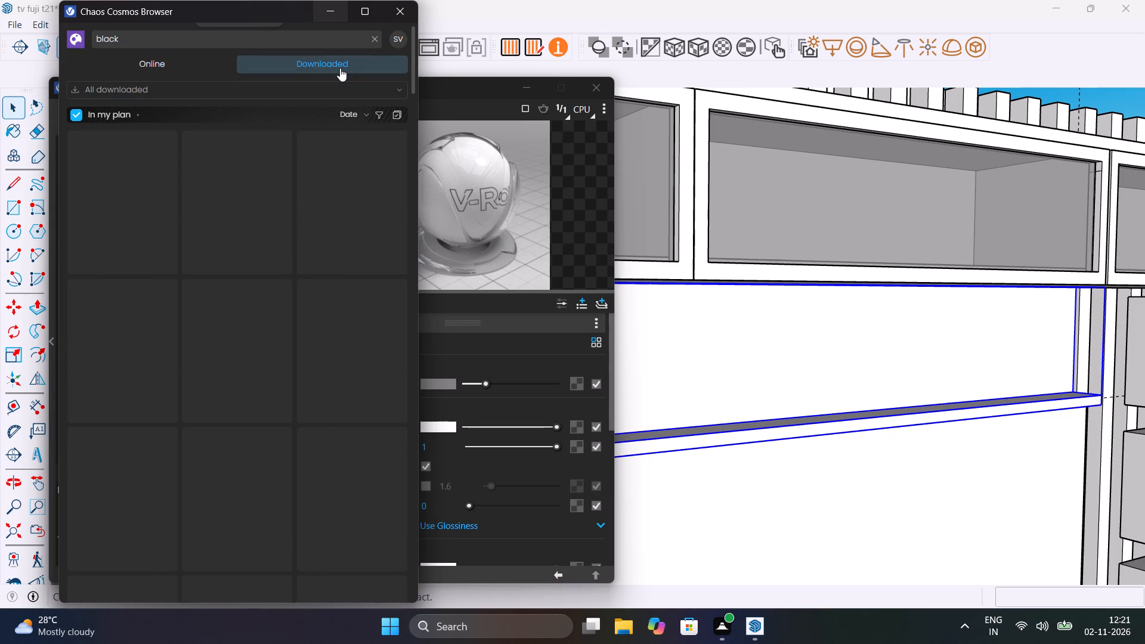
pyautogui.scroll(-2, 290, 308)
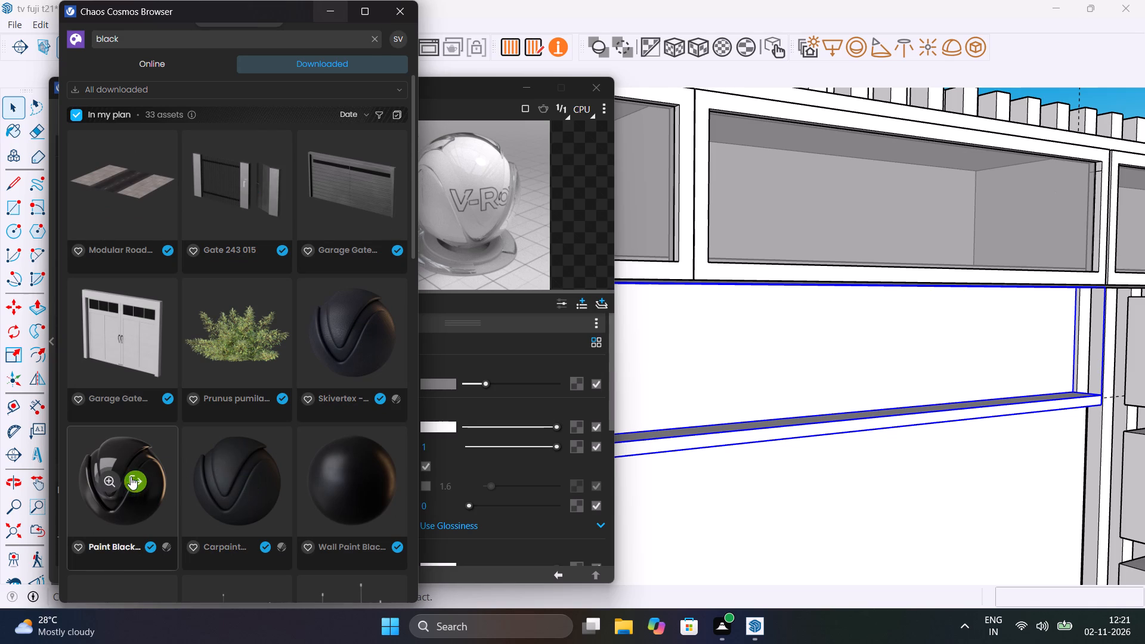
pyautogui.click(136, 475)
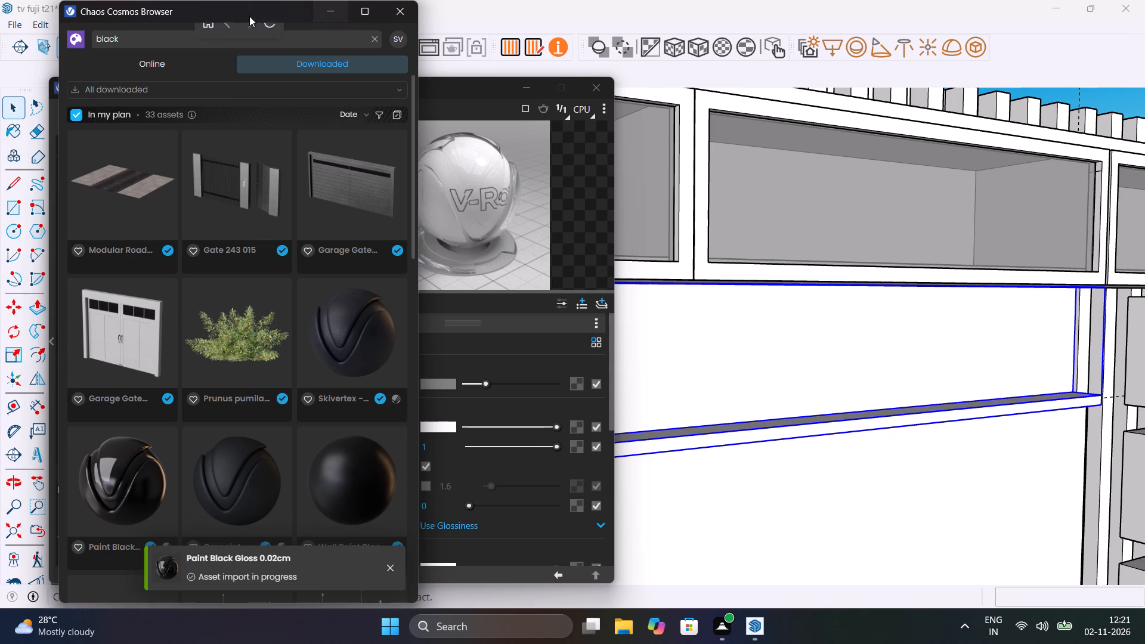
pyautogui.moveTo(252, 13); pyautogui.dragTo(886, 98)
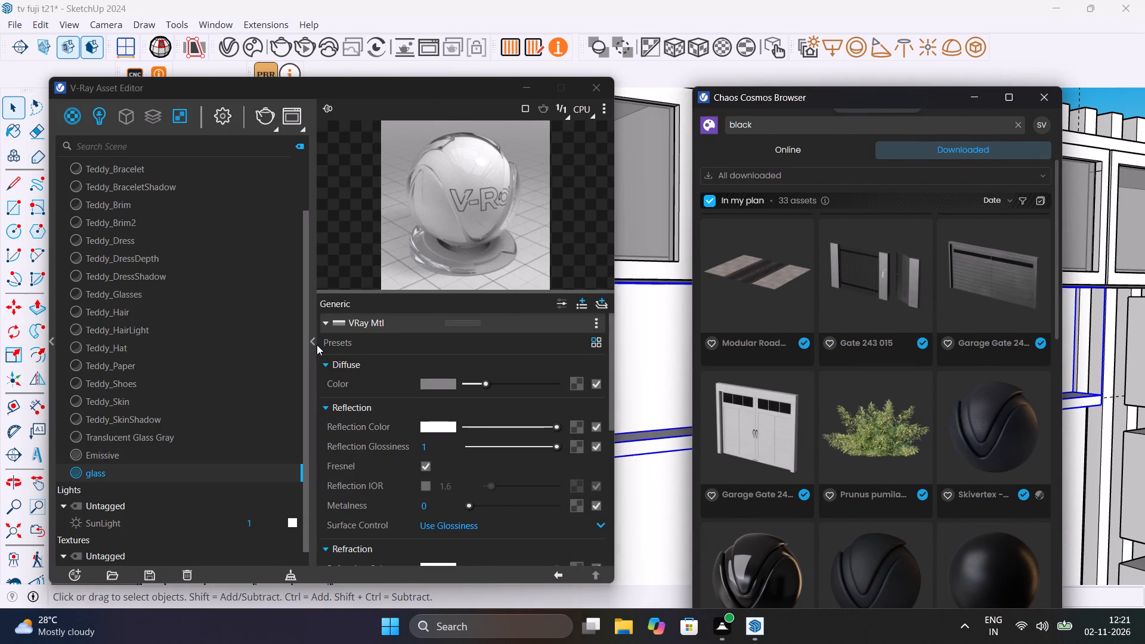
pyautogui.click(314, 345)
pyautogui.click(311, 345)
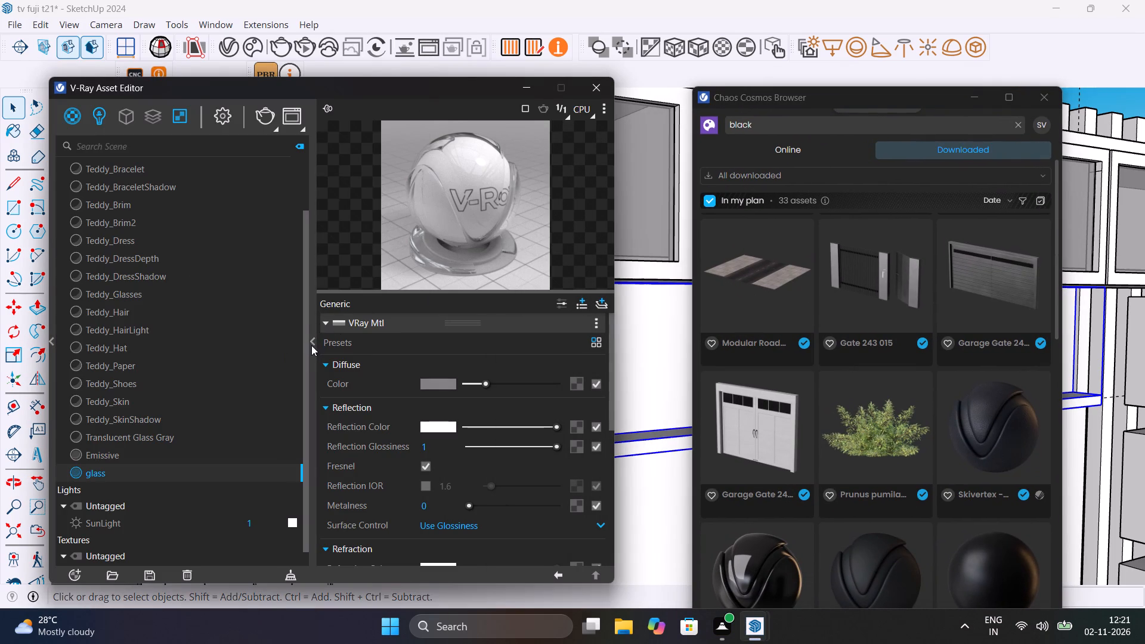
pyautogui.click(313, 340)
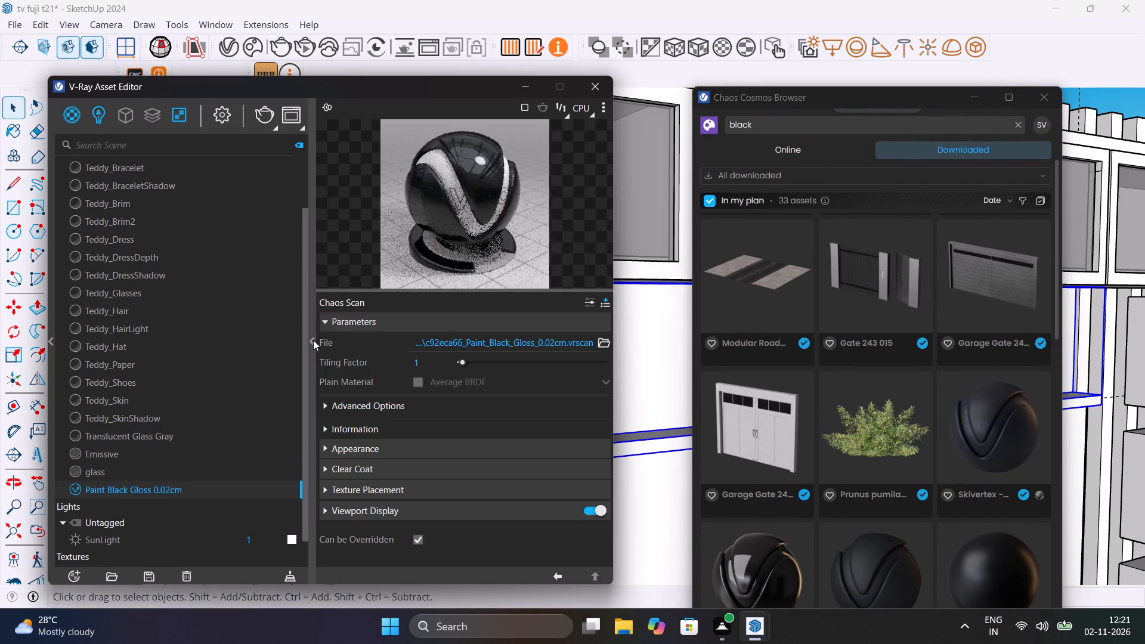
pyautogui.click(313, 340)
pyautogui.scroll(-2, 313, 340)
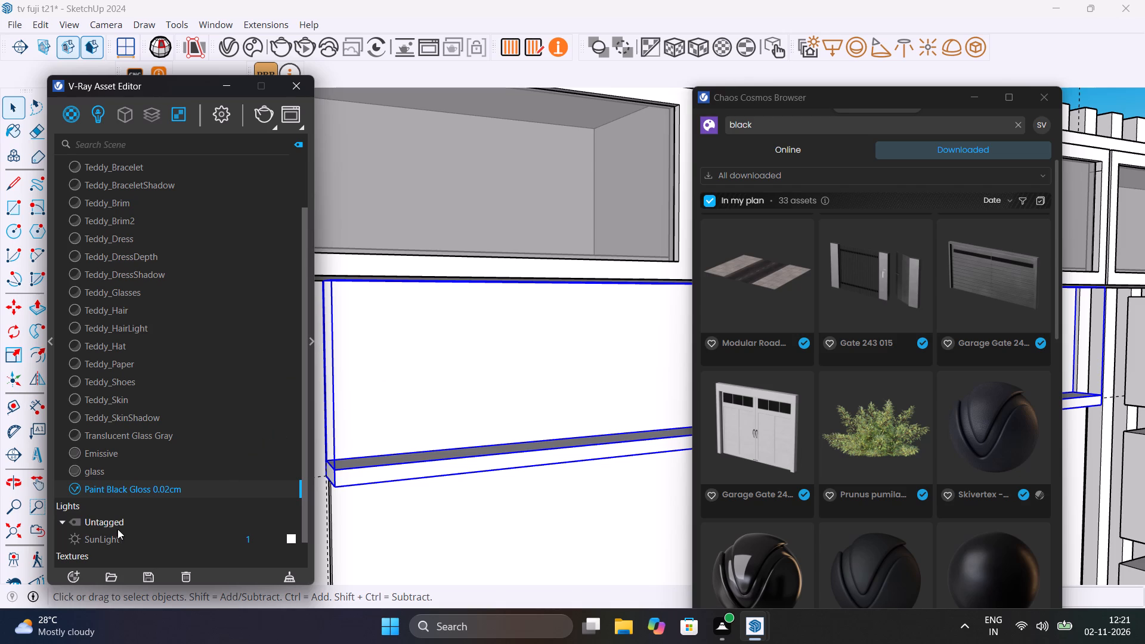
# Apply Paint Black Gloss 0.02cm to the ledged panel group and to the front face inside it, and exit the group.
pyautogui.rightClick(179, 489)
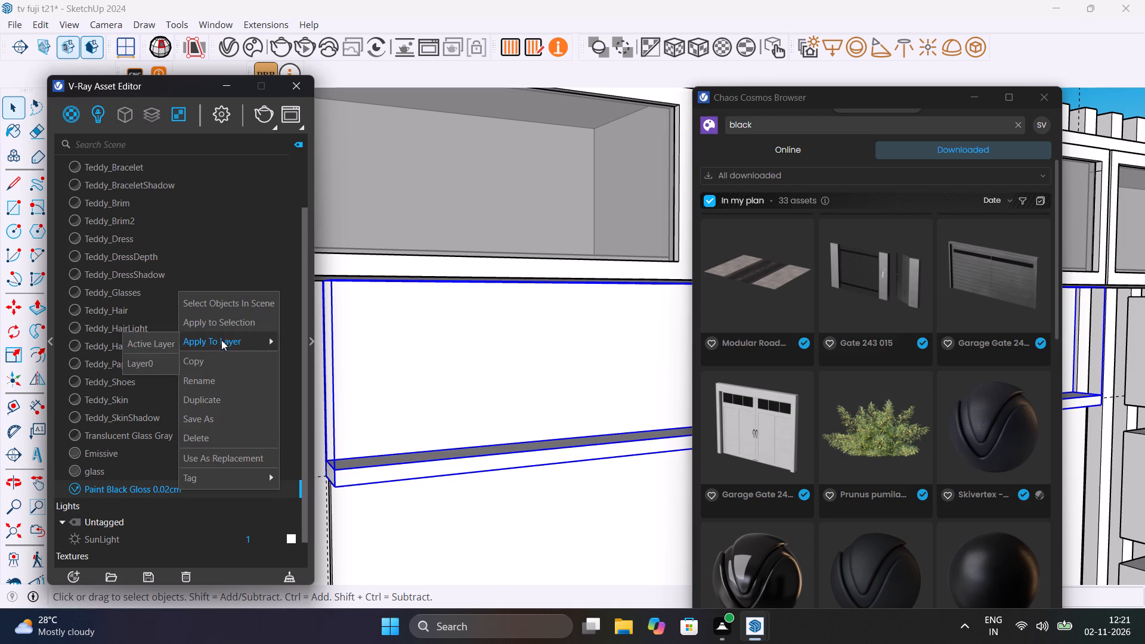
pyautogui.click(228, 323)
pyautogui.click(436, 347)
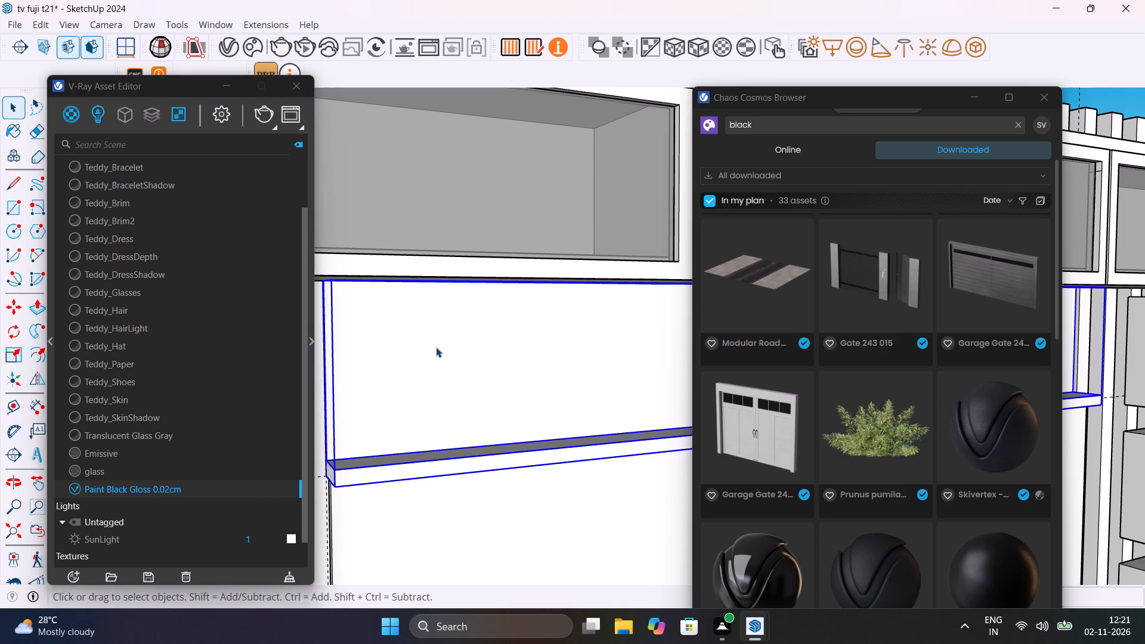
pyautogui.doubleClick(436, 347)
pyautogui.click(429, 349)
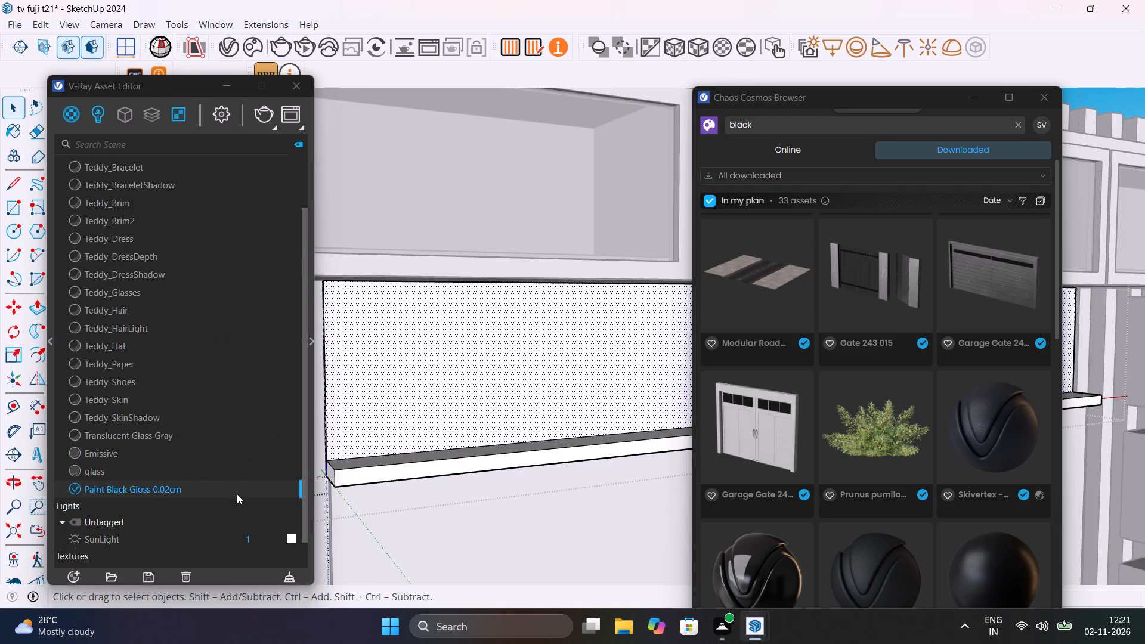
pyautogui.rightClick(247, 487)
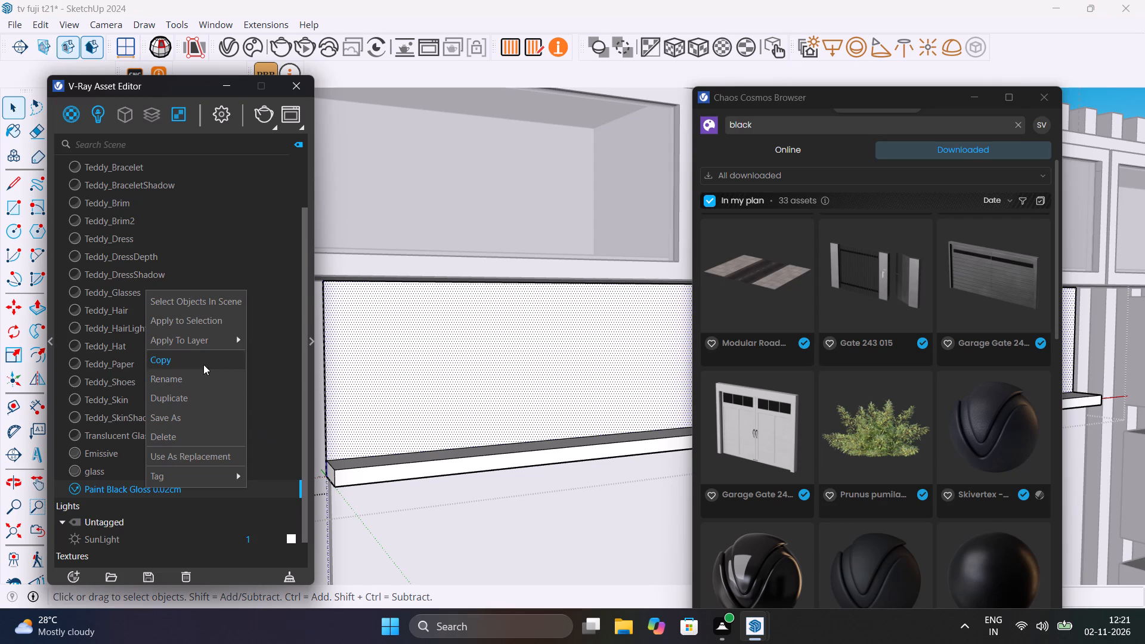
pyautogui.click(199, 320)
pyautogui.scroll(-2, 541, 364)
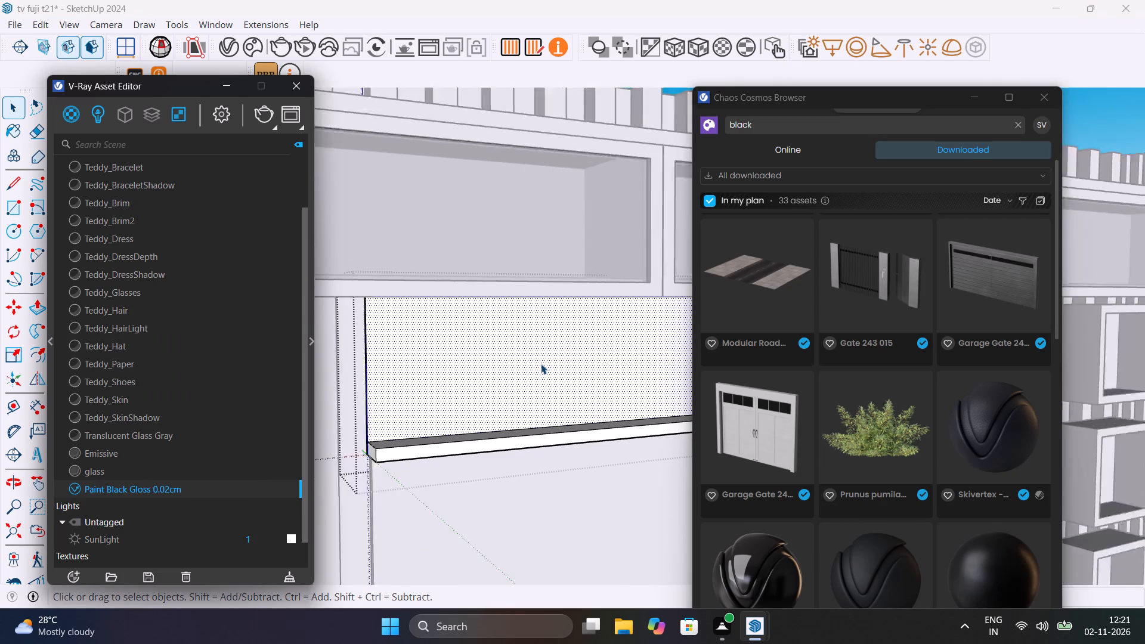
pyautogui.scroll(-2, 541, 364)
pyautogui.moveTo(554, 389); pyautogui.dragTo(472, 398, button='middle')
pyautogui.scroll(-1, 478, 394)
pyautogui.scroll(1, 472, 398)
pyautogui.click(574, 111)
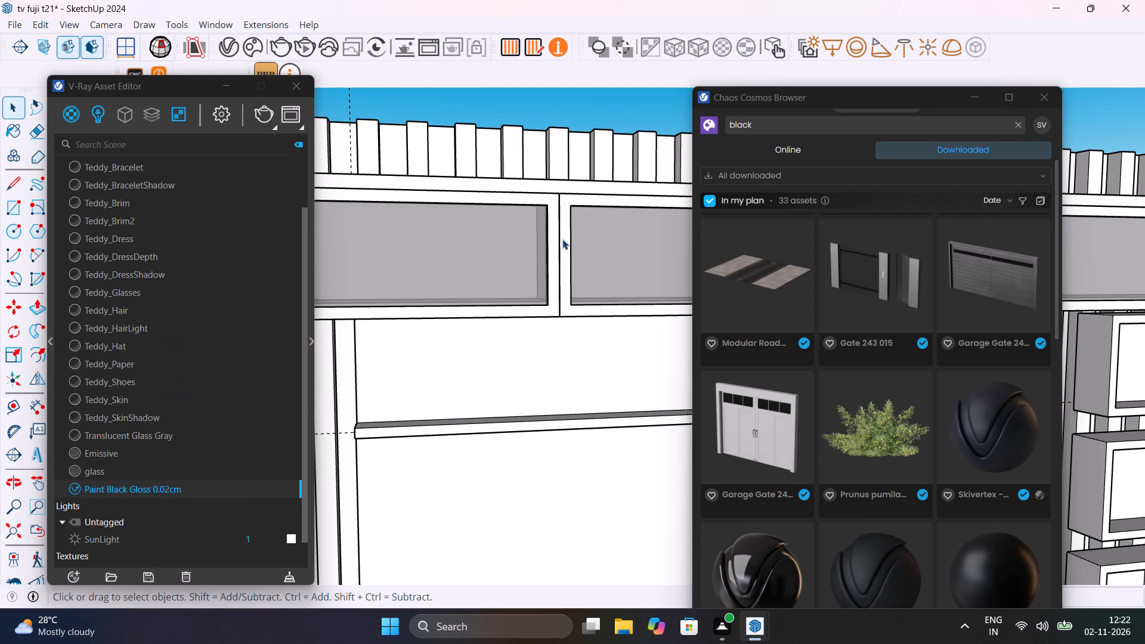
# Run a V-Ray test render of the TV unit to check the black panel, stop it and close the frame buffer.
pyautogui.scroll(-3, 558, 302)
pyautogui.moveTo(557, 385); pyautogui.dragTo(638, 348, button='middle')
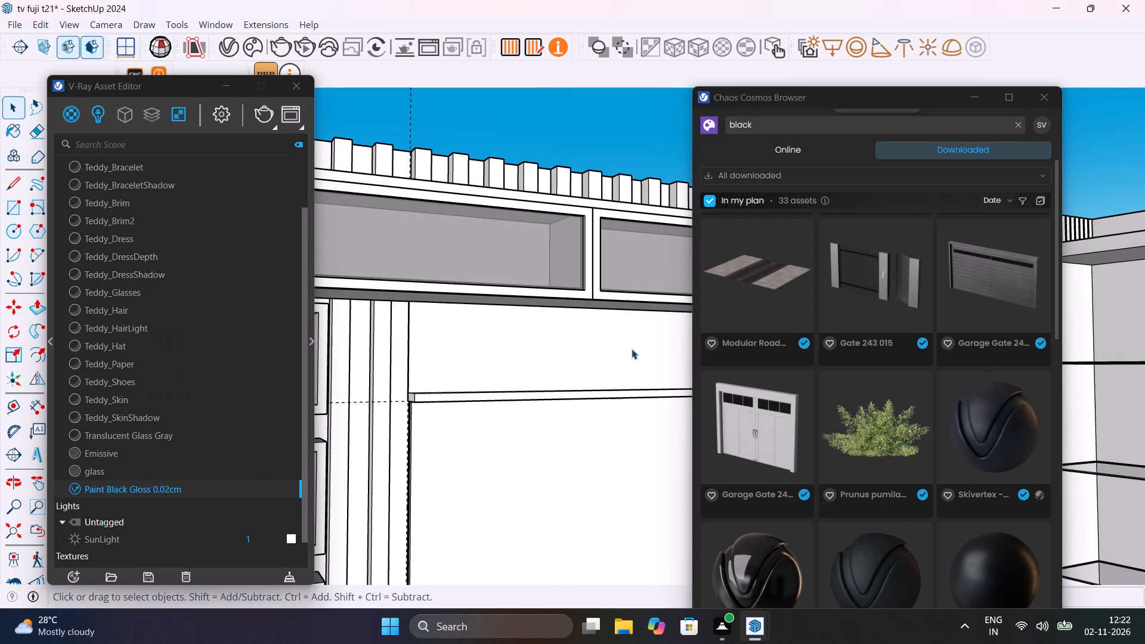
pyautogui.click(268, 116)
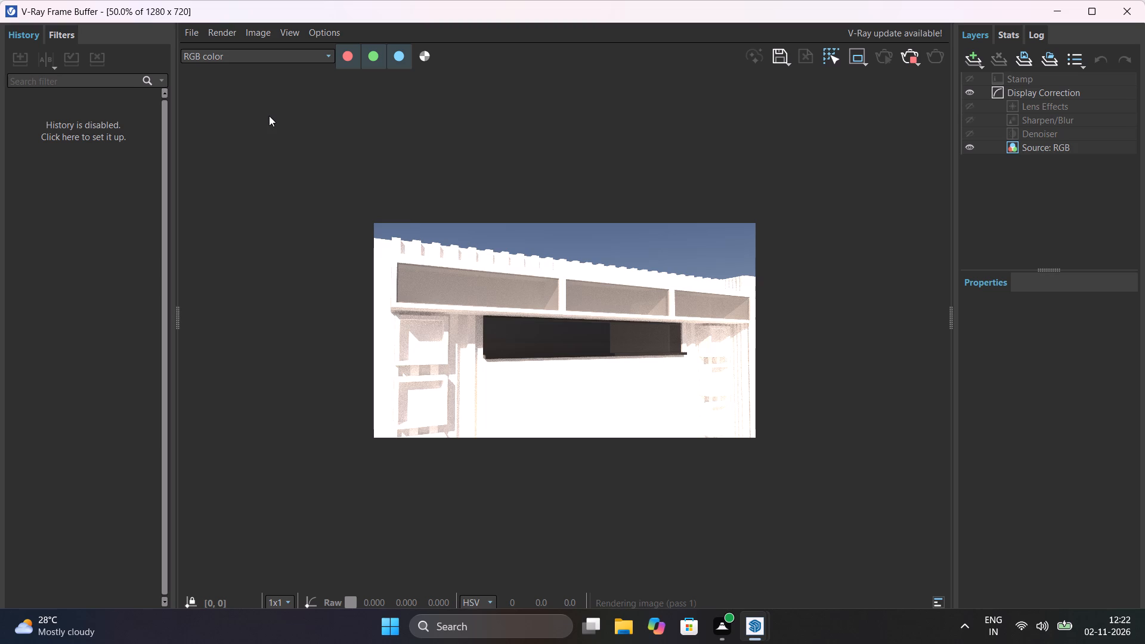
pyautogui.click(911, 61)
pyautogui.click(1130, 8)
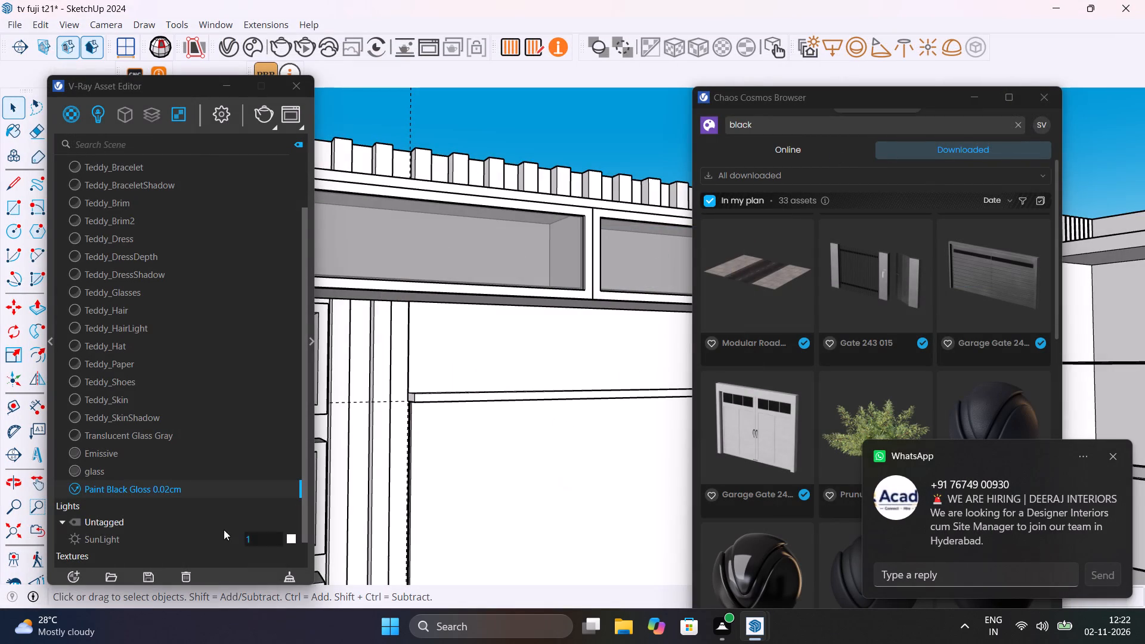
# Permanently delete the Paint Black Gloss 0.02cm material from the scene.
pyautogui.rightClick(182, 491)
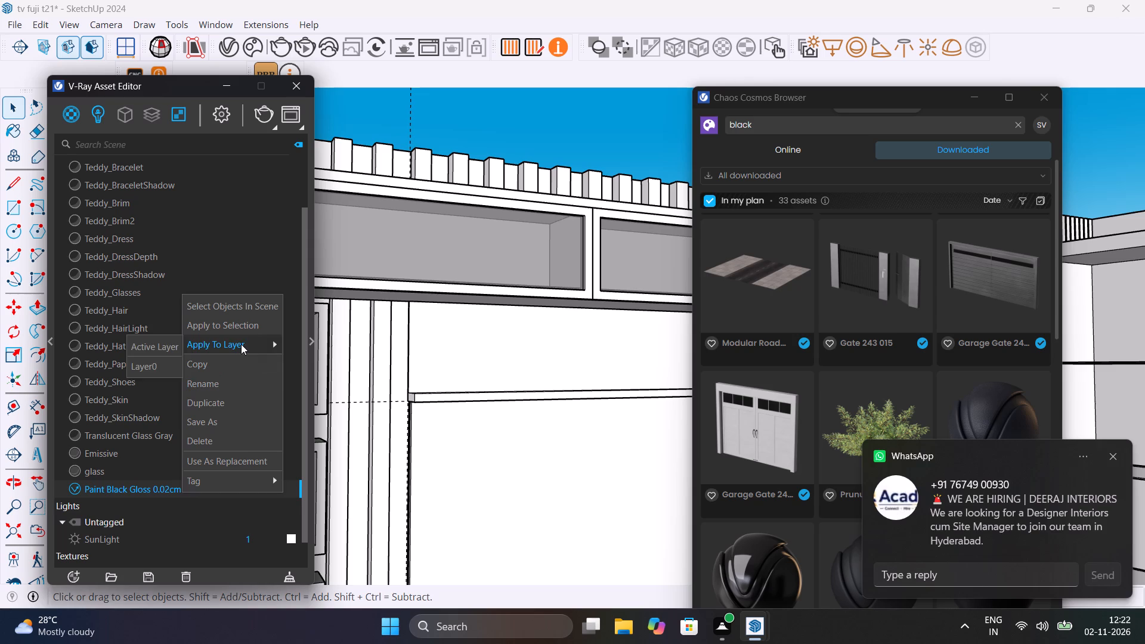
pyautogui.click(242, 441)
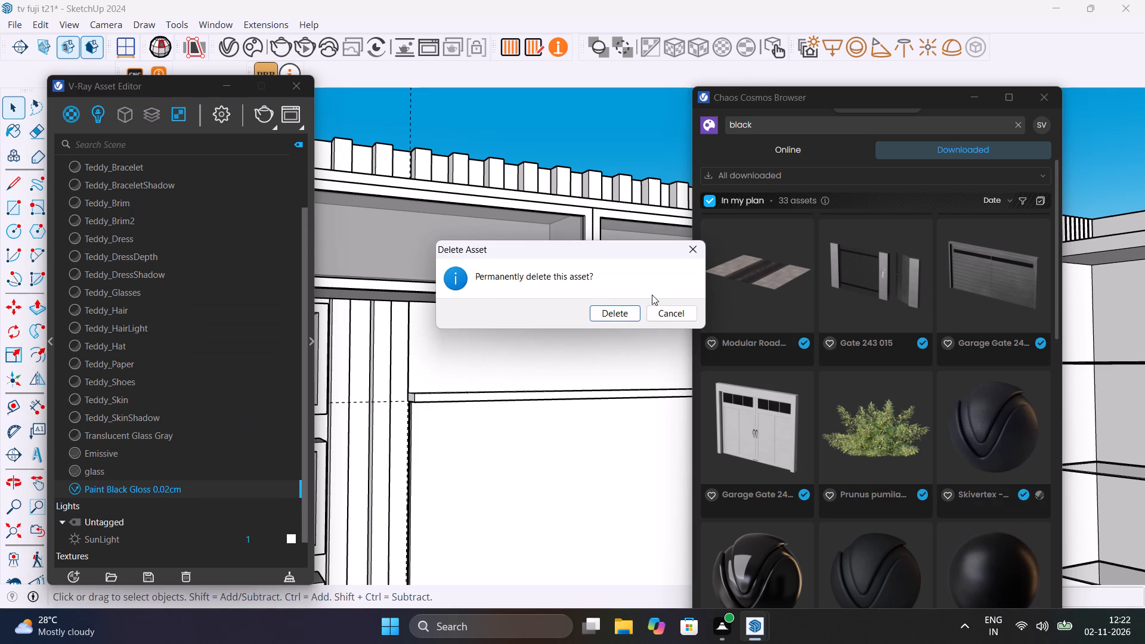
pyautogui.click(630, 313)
# Import the downloaded Carpaint Black Matte 1.5cm material into the scene.
pyautogui.scroll(-2, 862, 489)
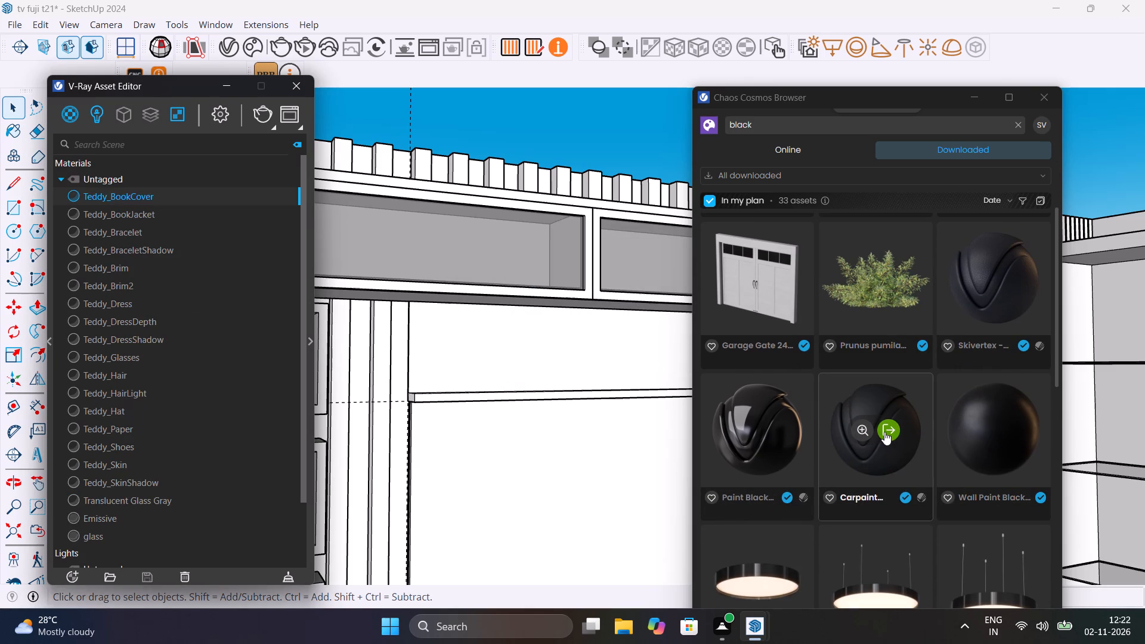
pyautogui.click(884, 432)
# Apply the Carpaint Black Matte 1.5cm material to the ledged panel group above the TV panel.
pyautogui.click(470, 351)
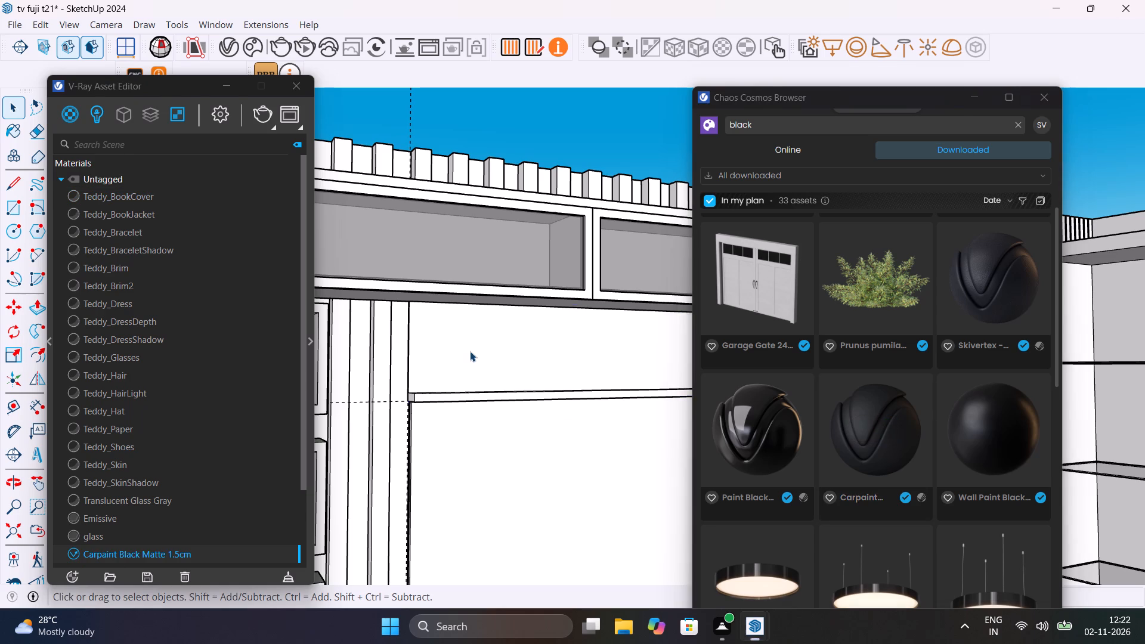
pyautogui.rightClick(168, 550)
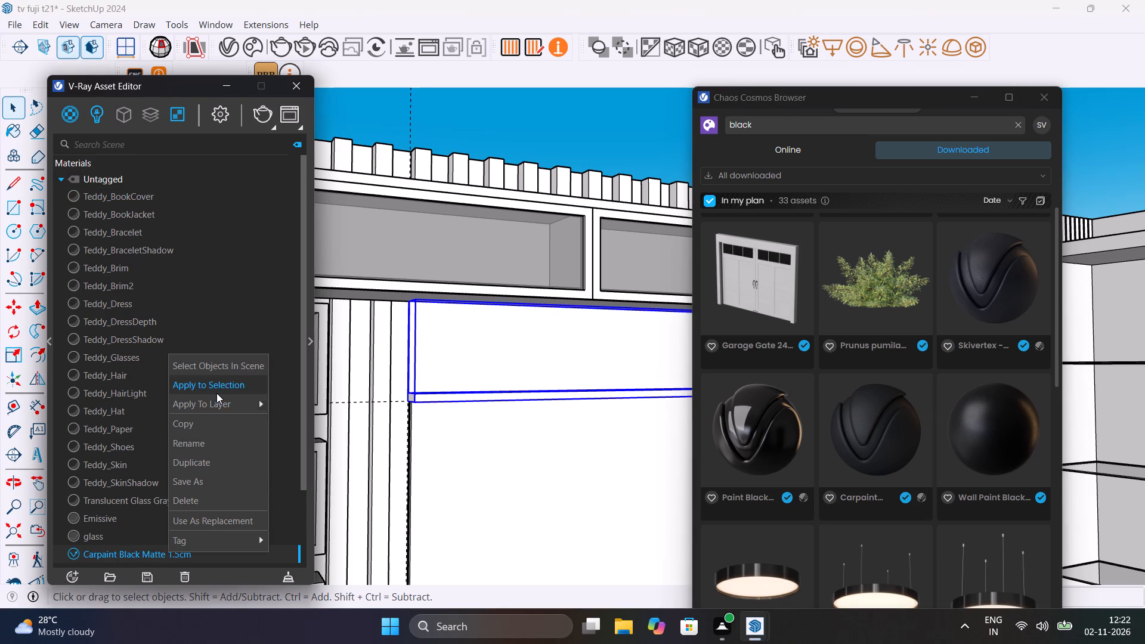
pyautogui.click(217, 392)
# Deselect the panel, frame the upper part of the TV unit from the front and run a V-Ray test render.
pyautogui.scroll(-3, 524, 409)
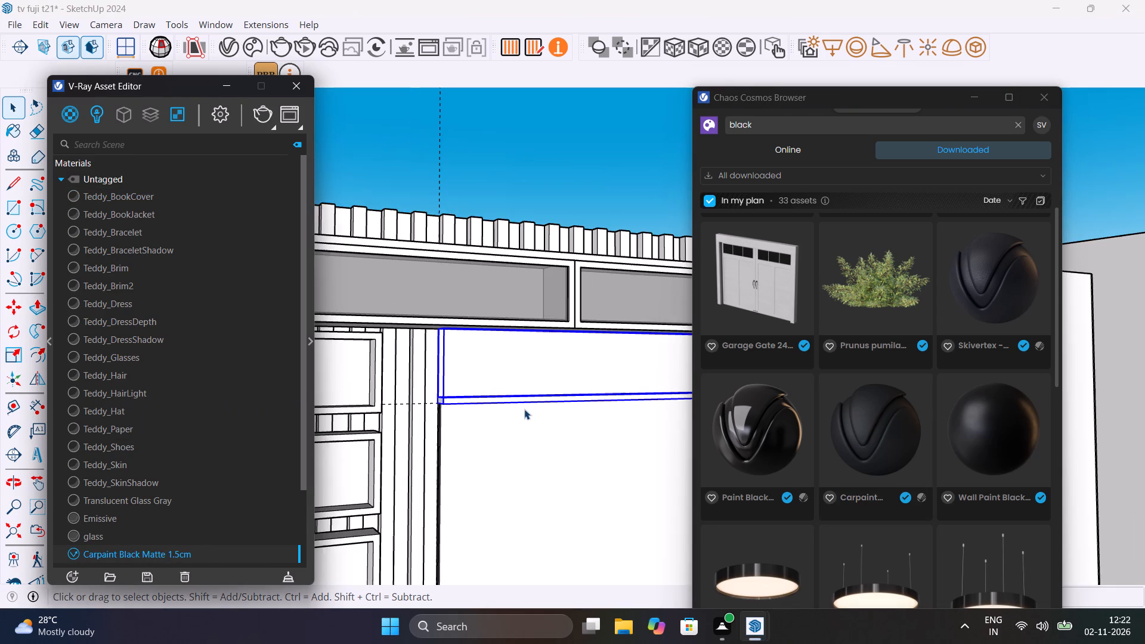
pyautogui.moveTo(573, 426); pyautogui.dragTo(420, 519, button='middle')
pyautogui.scroll(-5, 525, 448)
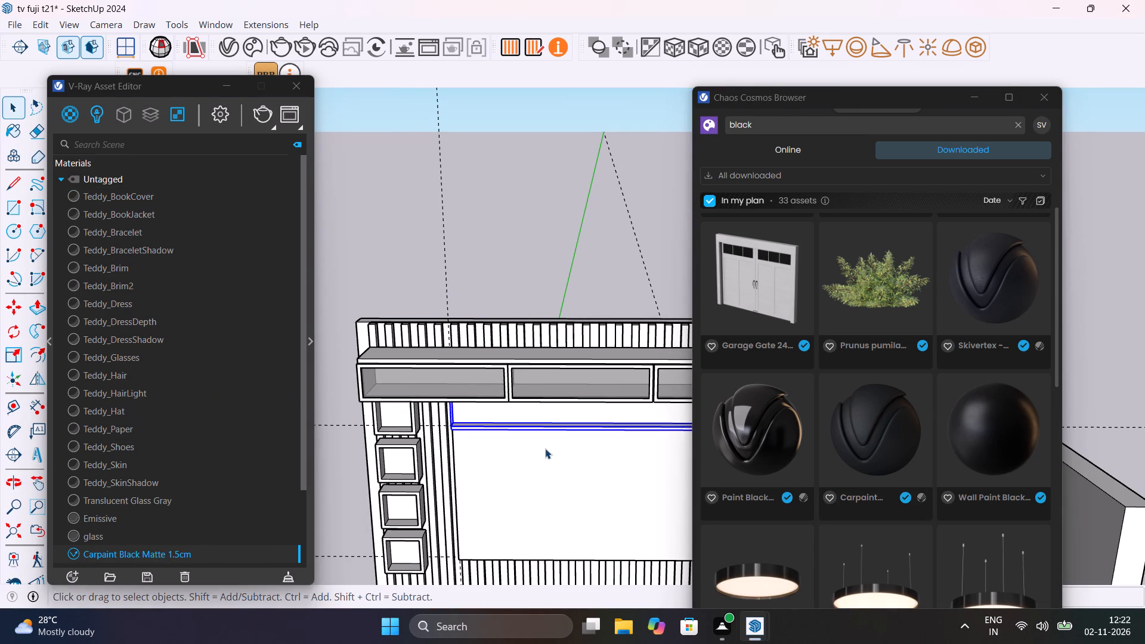
pyautogui.moveTo(545, 450); pyautogui.dragTo(459, 434, button='middle')
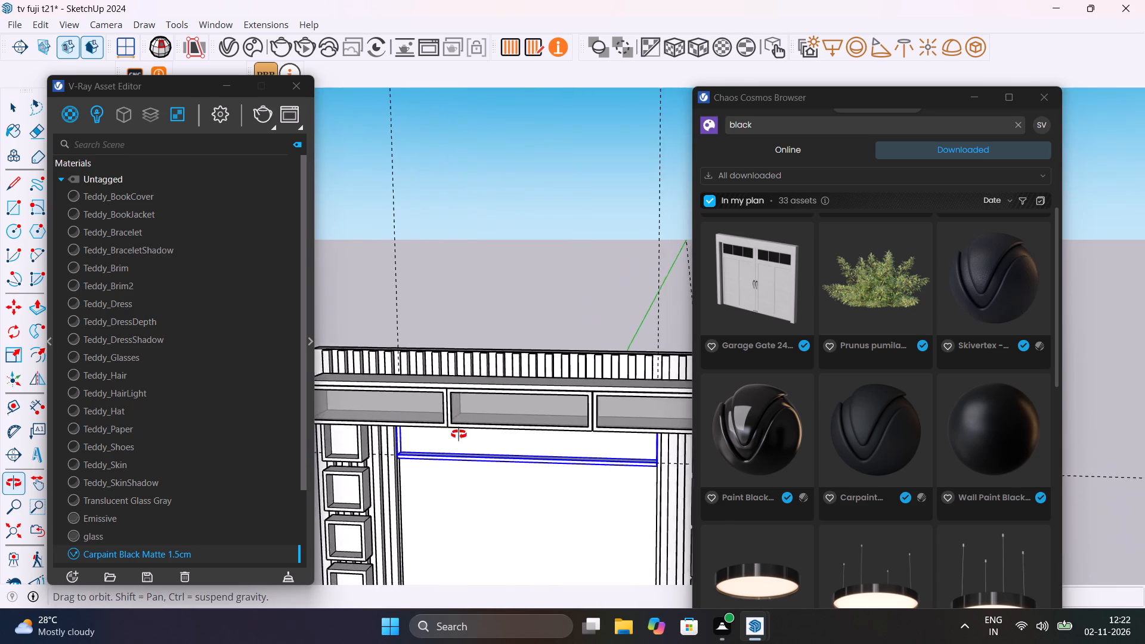
pyautogui.moveTo(459, 434); pyautogui.dragTo(661, 376, button='middle')
pyautogui.click(482, 270)
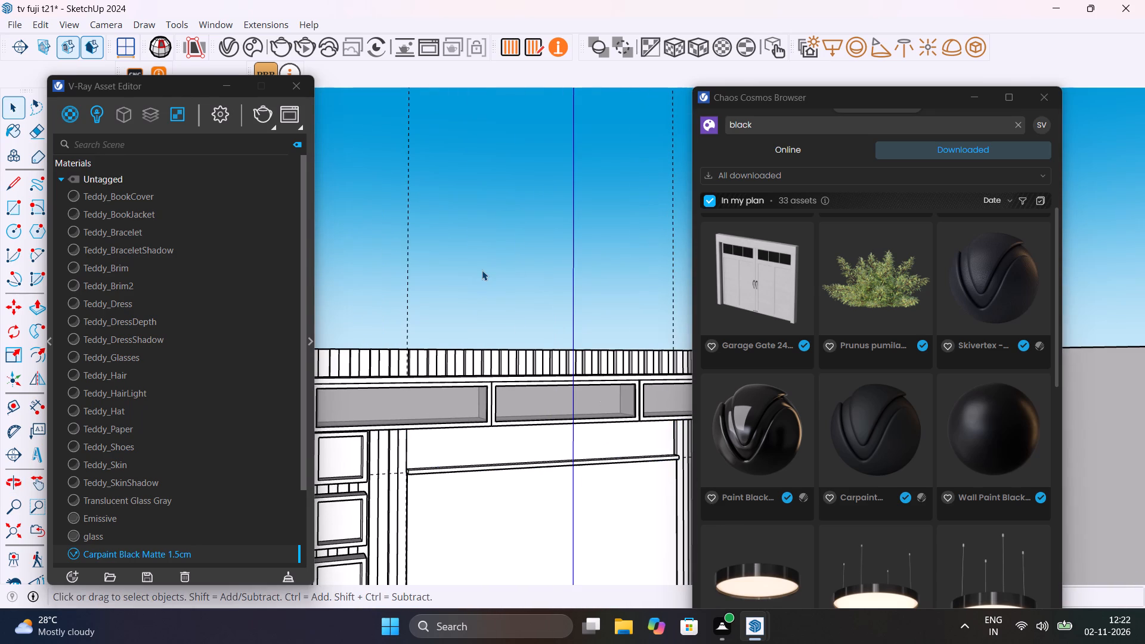
pyautogui.scroll(1, 541, 429)
pyautogui.keyDown('shift'); pyautogui.moveTo(561, 434); pyautogui.dragTo(540, 446, button='middle'); pyautogui.keyUp('shift')
pyautogui.click(264, 116)
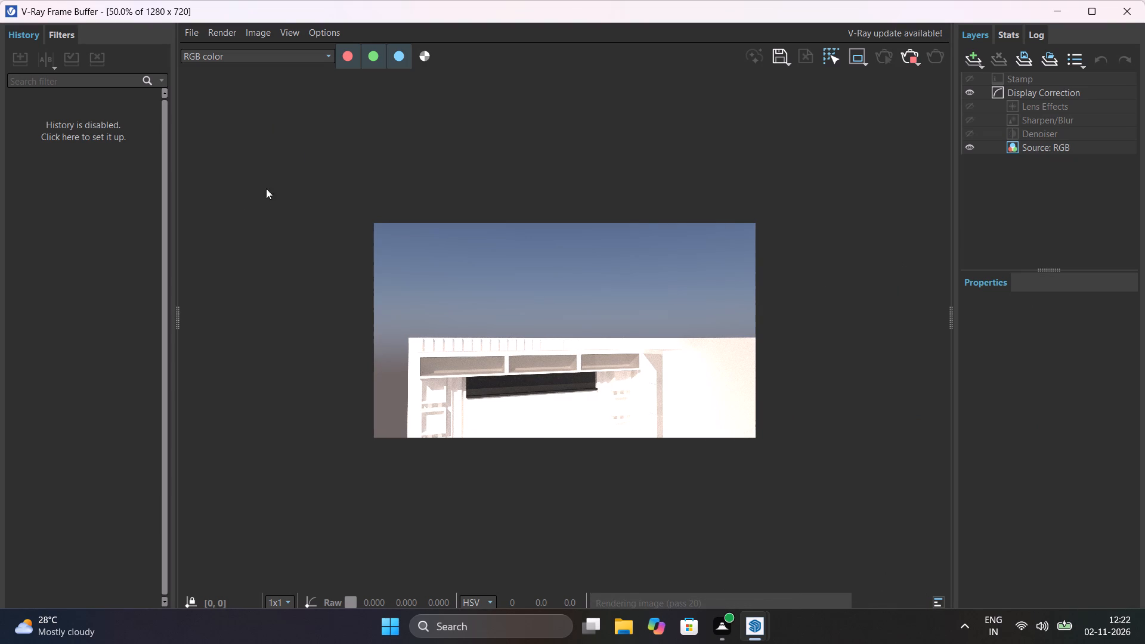
# Examine the matte black ledged panel up close in the test render, start rendering again and close the frame buffer.
pyautogui.scroll(6, 482, 397)
pyautogui.scroll(-3, 485, 396)
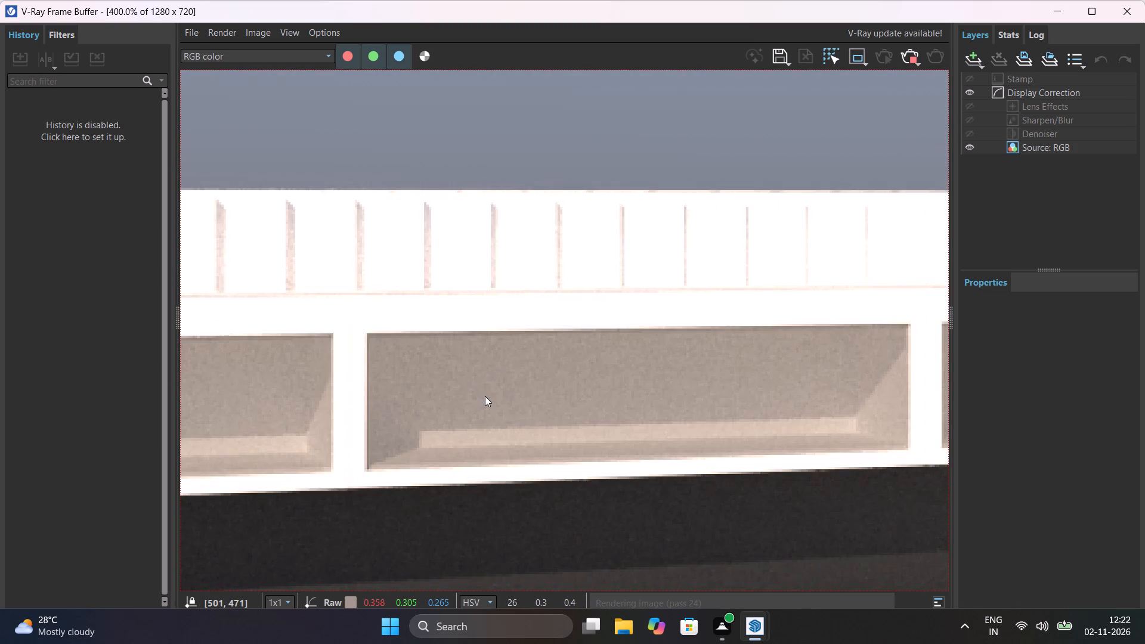
pyautogui.scroll(-1, 485, 396)
pyautogui.moveTo(337, 477); pyautogui.dragTo(582, 426, button='middle')
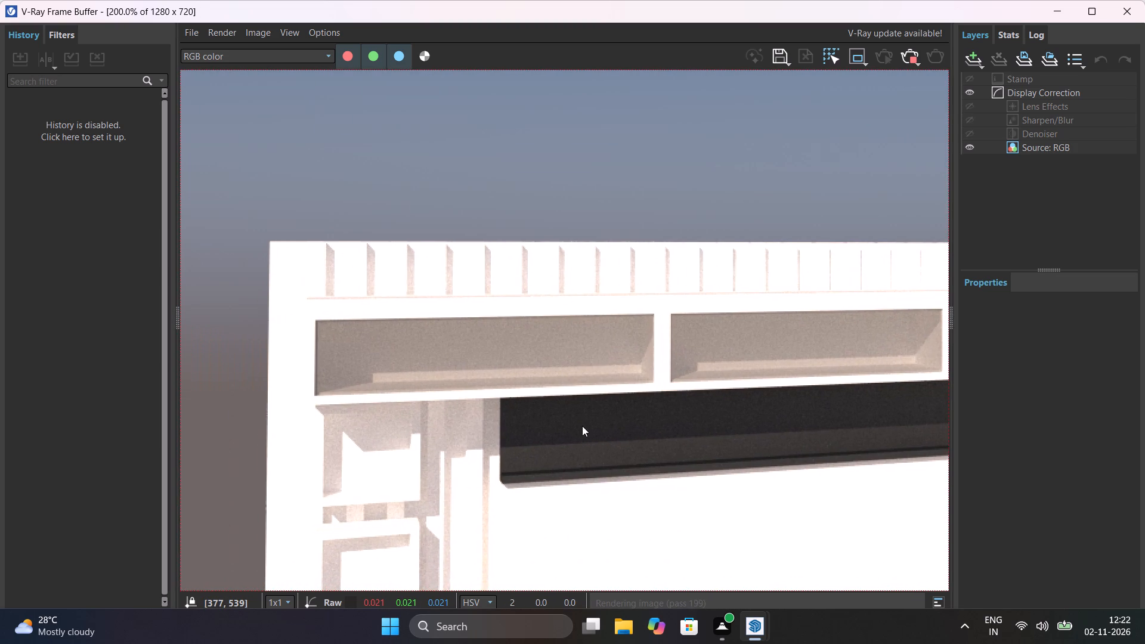
pyautogui.moveTo(582, 426); pyautogui.dragTo(417, 448, button='middle')
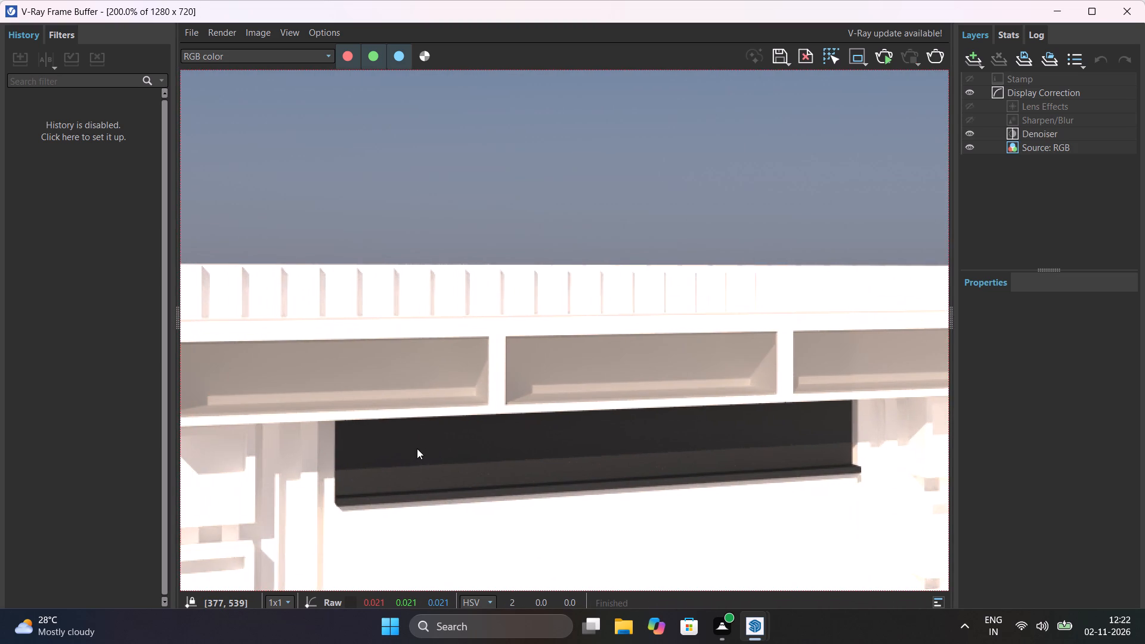
pyautogui.click(876, 59)
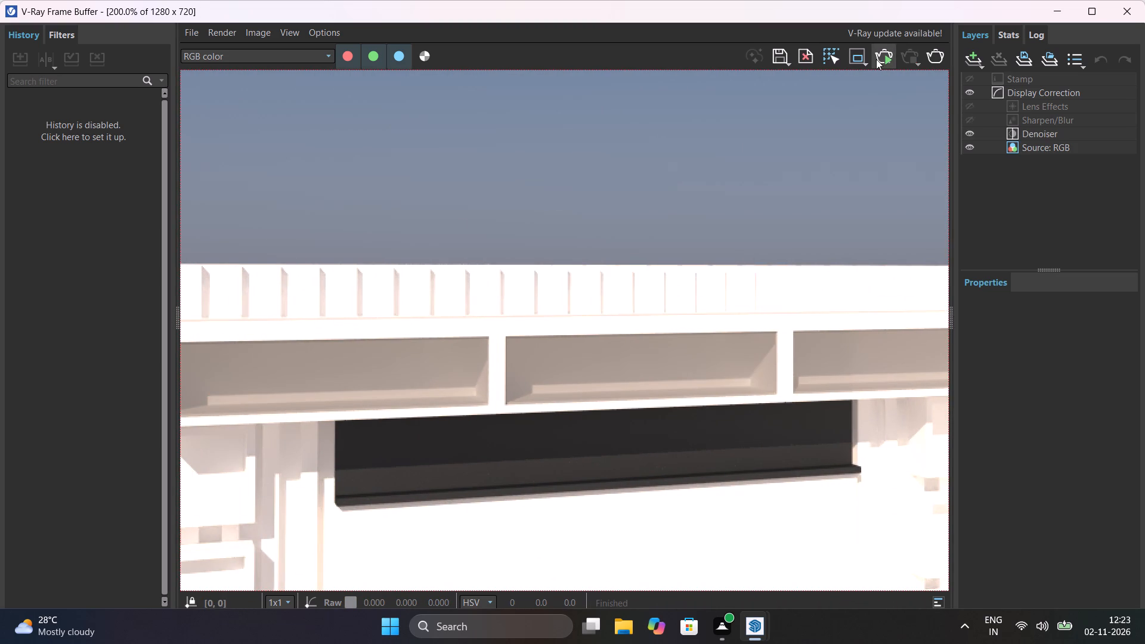
pyautogui.click(1125, 16)
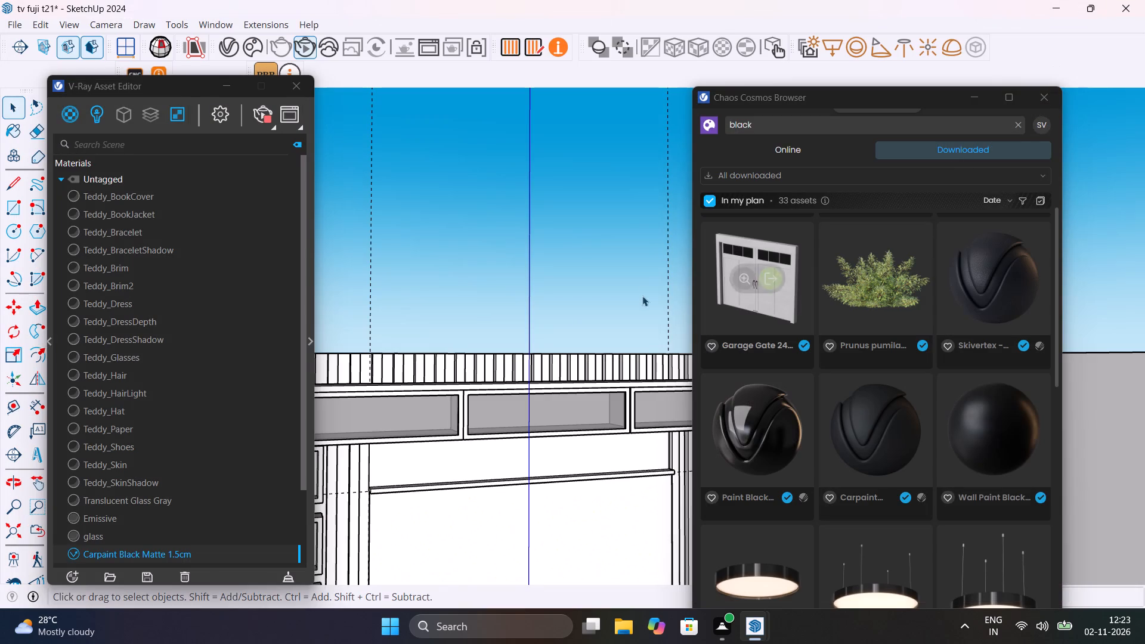
# Close the Chaos Cosmos browser and move the V-Ray Asset Editor clear of the TV unit.
pyautogui.click(1039, 96)
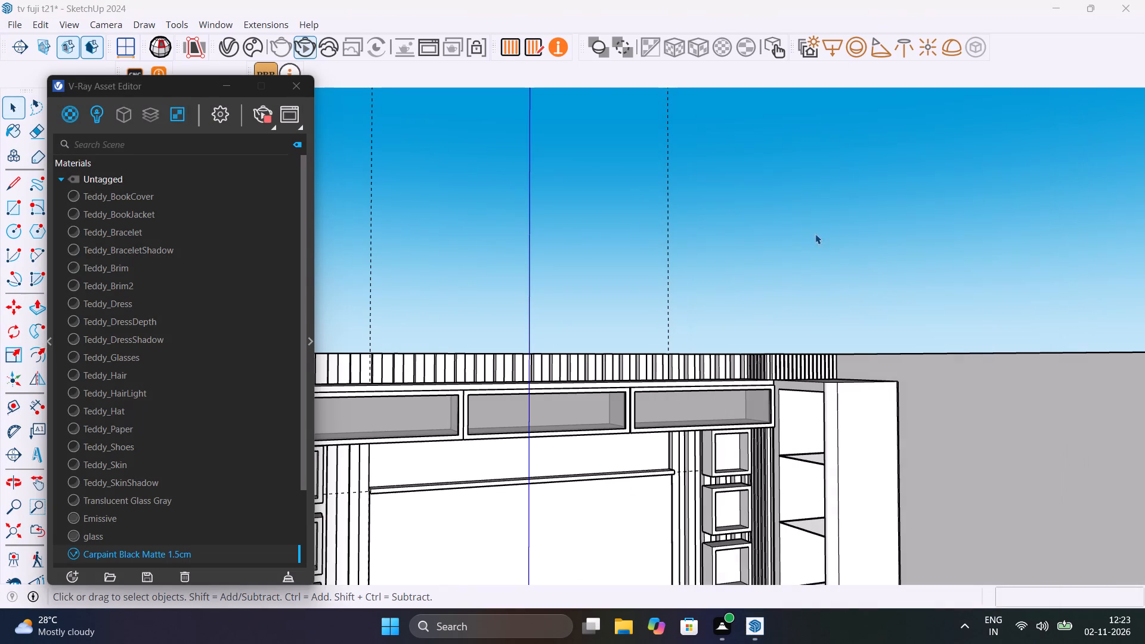
pyautogui.press('space')
pyautogui.click(883, 290)
pyautogui.moveTo(152, 82); pyautogui.dragTo(936, 112)
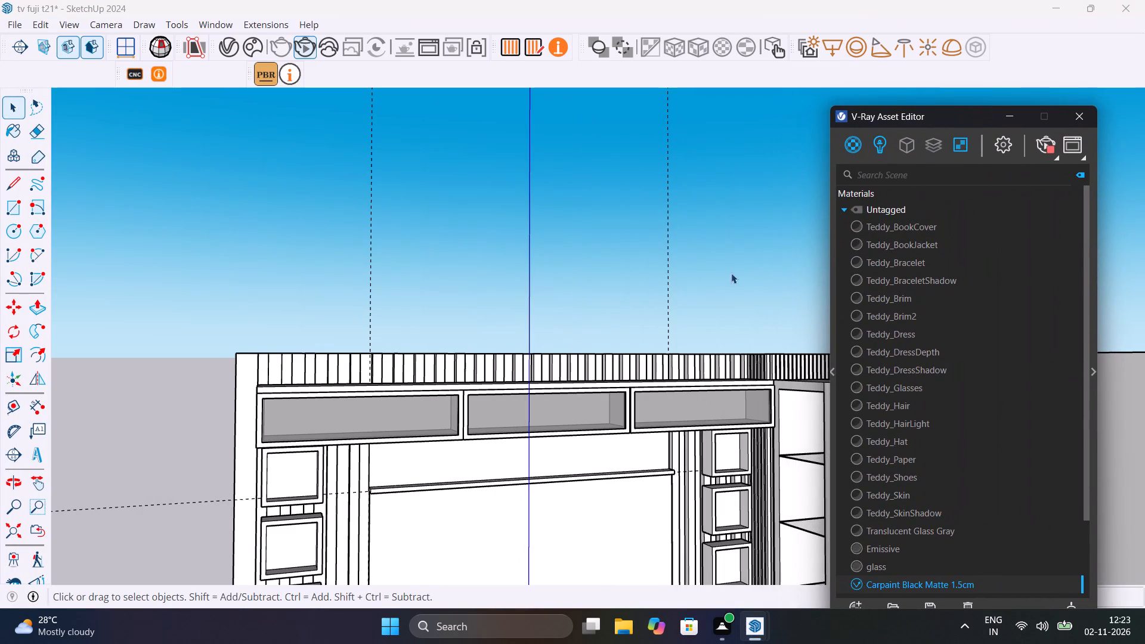
# Search the online Chaos Cosmos library for marble in place of the black search.
pyautogui.scroll(-4, 475, 389)
pyautogui.keyDown('shift'); pyautogui.moveTo(474, 391); pyautogui.dragTo(643, 376, button='middle'); pyautogui.keyUp('shift')
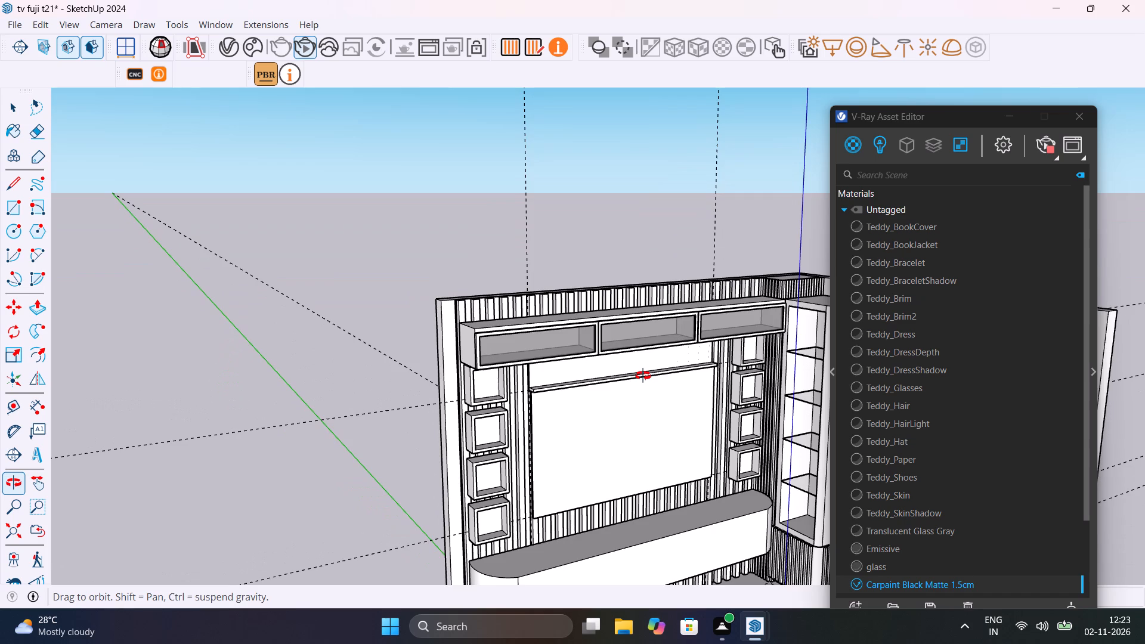
pyautogui.keyDown('shift'); pyautogui.moveTo(643, 376); pyautogui.dragTo(512, 328, button='middle'); pyautogui.keyUp('shift')
pyautogui.scroll(8, 476, 411)
pyautogui.moveTo(478, 411); pyautogui.dragTo(509, 357, button='middle')
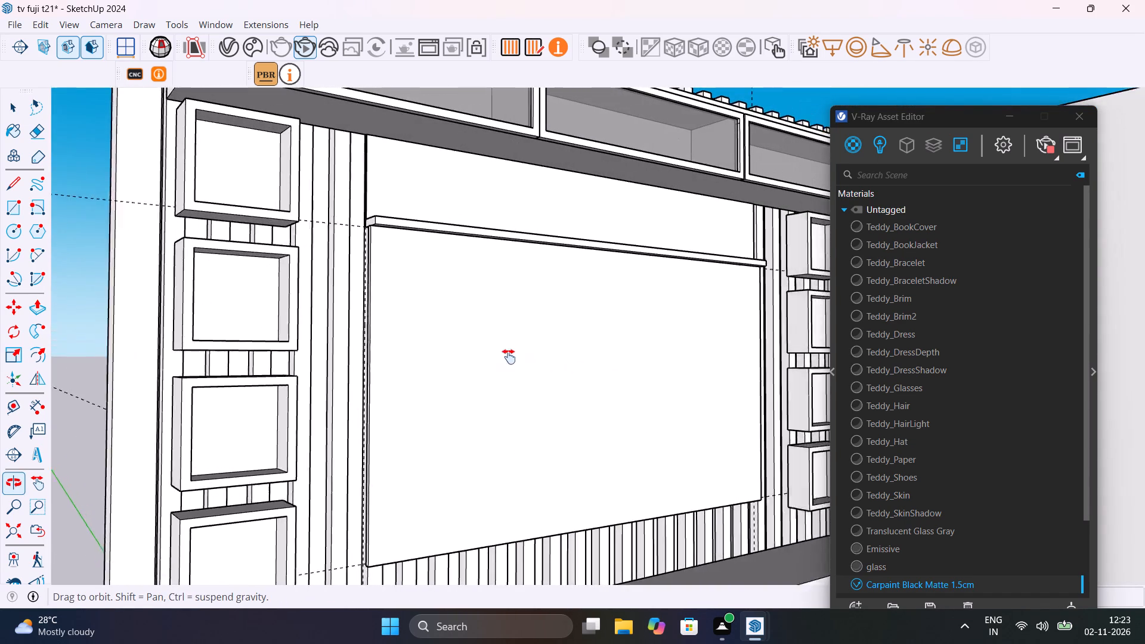
pyautogui.moveTo(509, 357); pyautogui.dragTo(399, 361, button='middle')
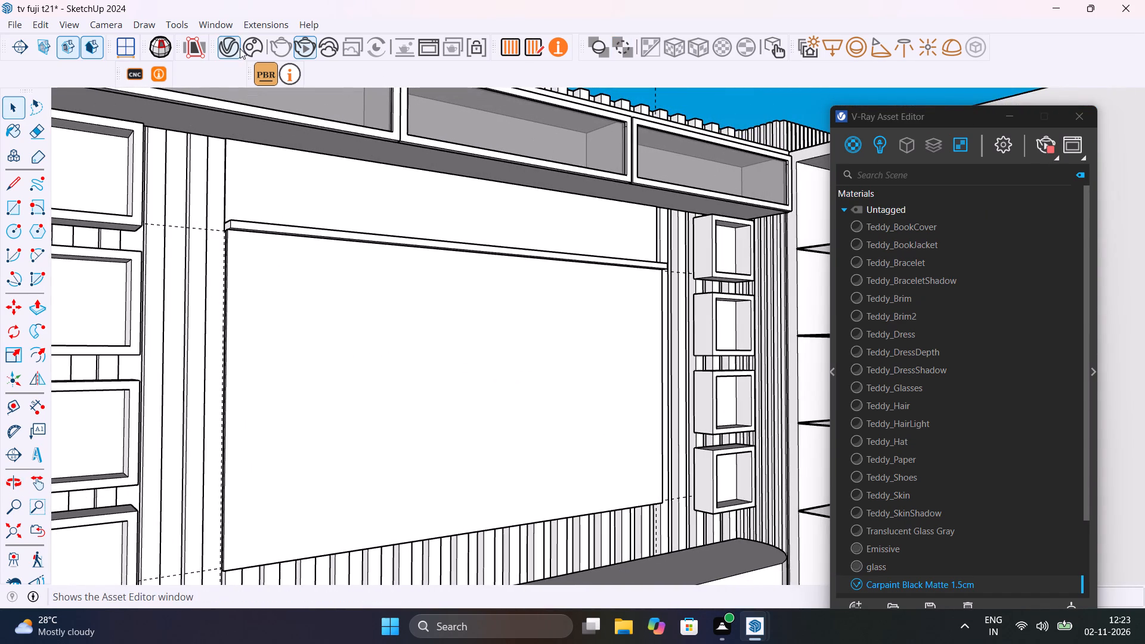
pyautogui.click(247, 48)
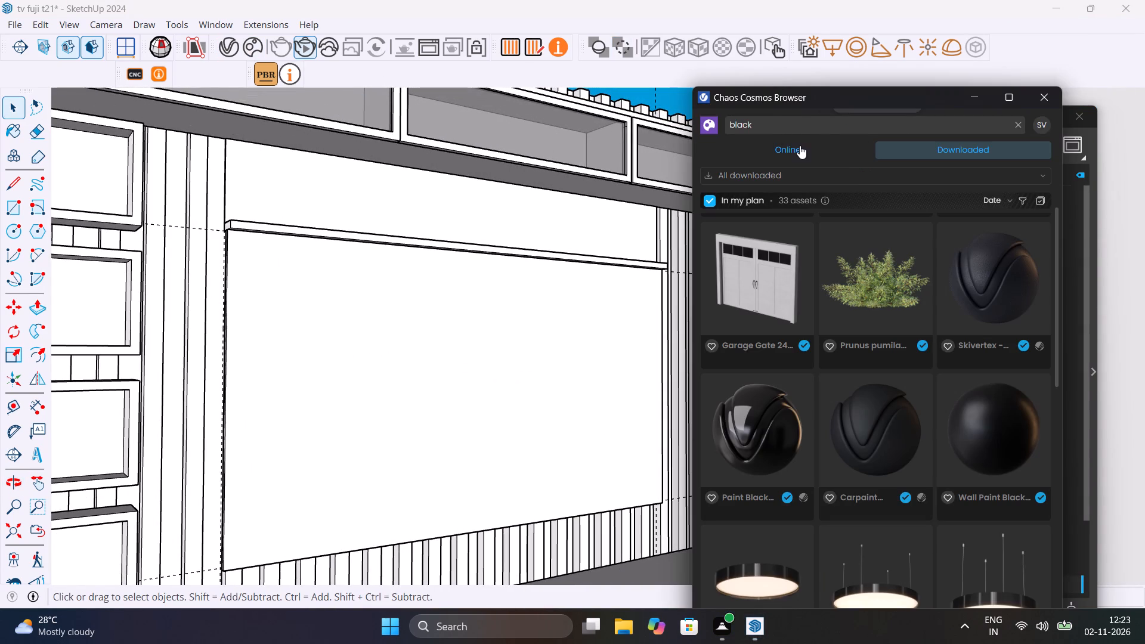
pyautogui.click(800, 145)
pyautogui.click(1017, 128)
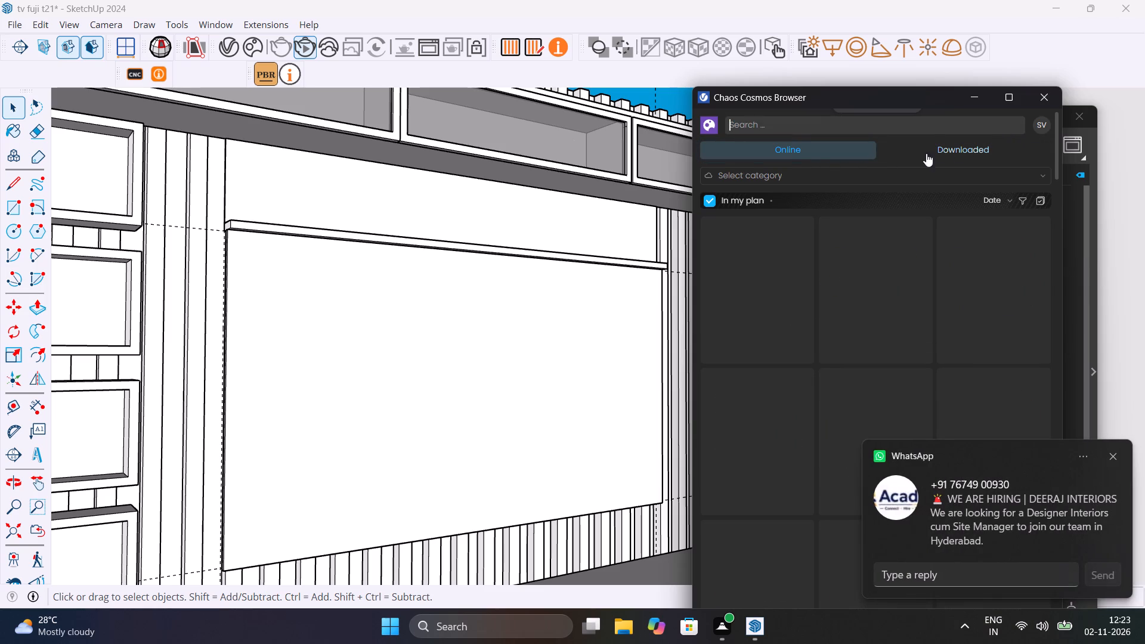
pyautogui.click(784, 130)
pyautogui.write('marb')
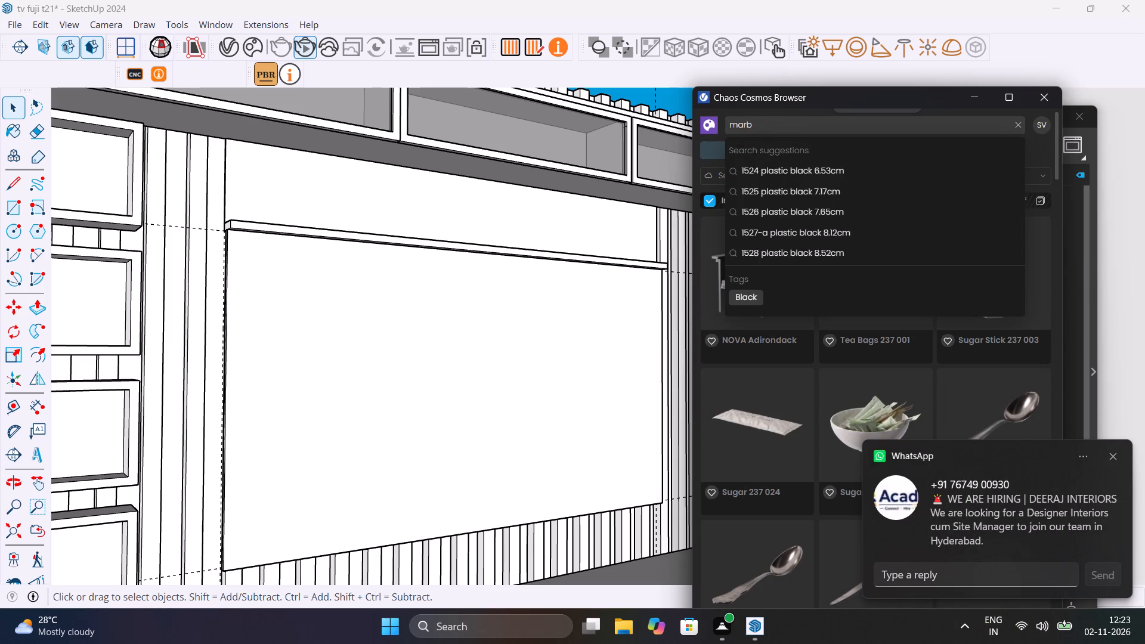
pyautogui.write('le')
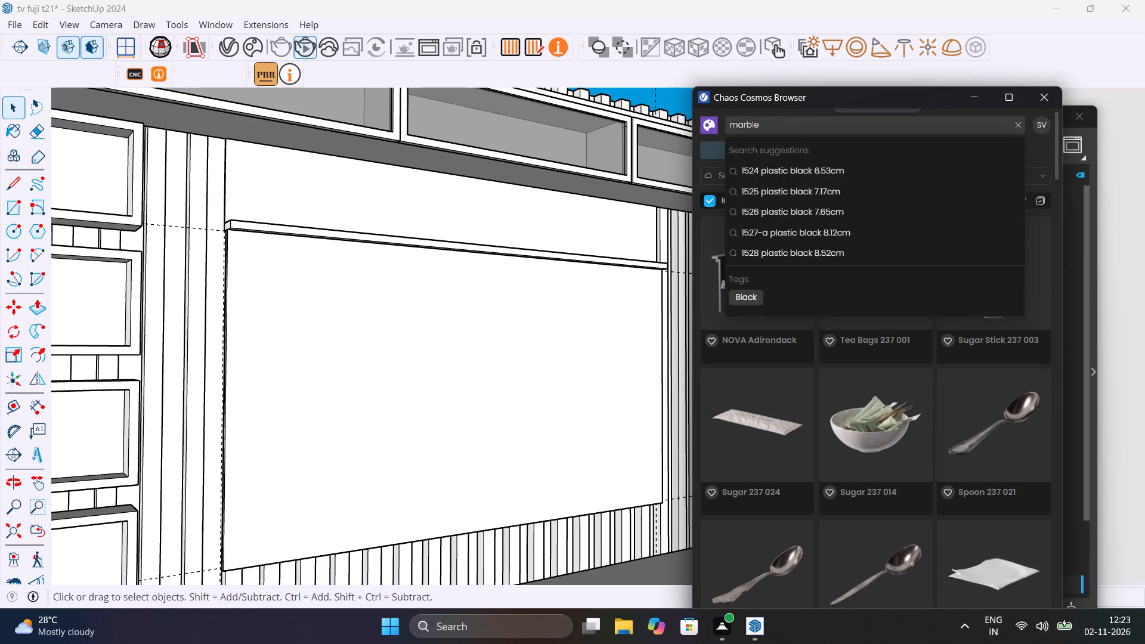
pyautogui.press('Return')
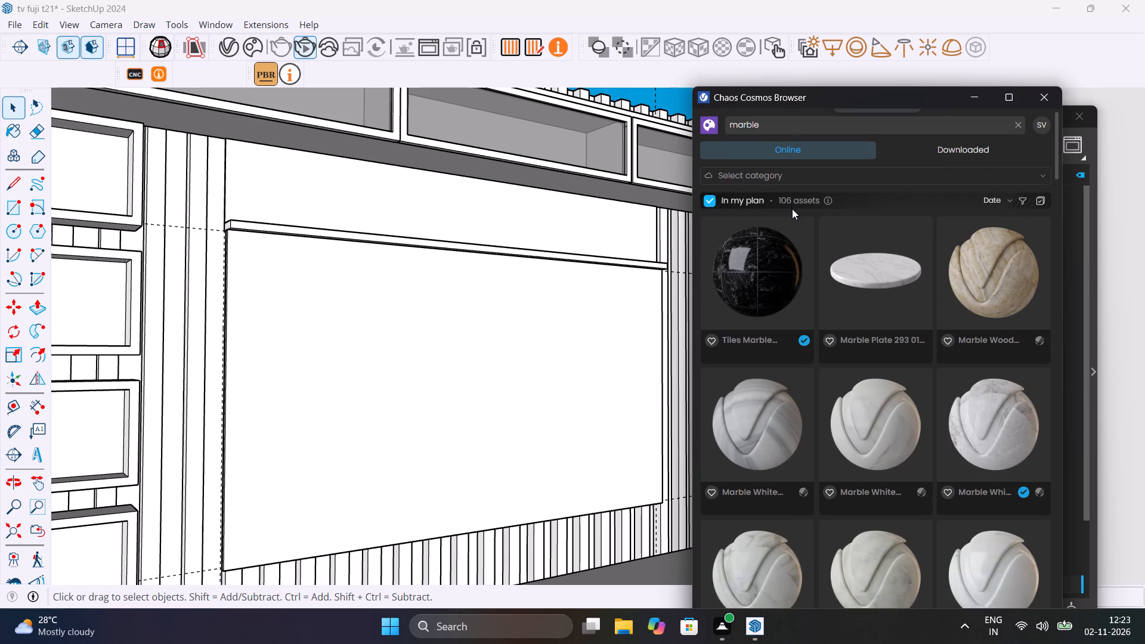
# Browse the marble assets and download the Marble 002 material with brown veining.
pyautogui.scroll(-4, 893, 412)
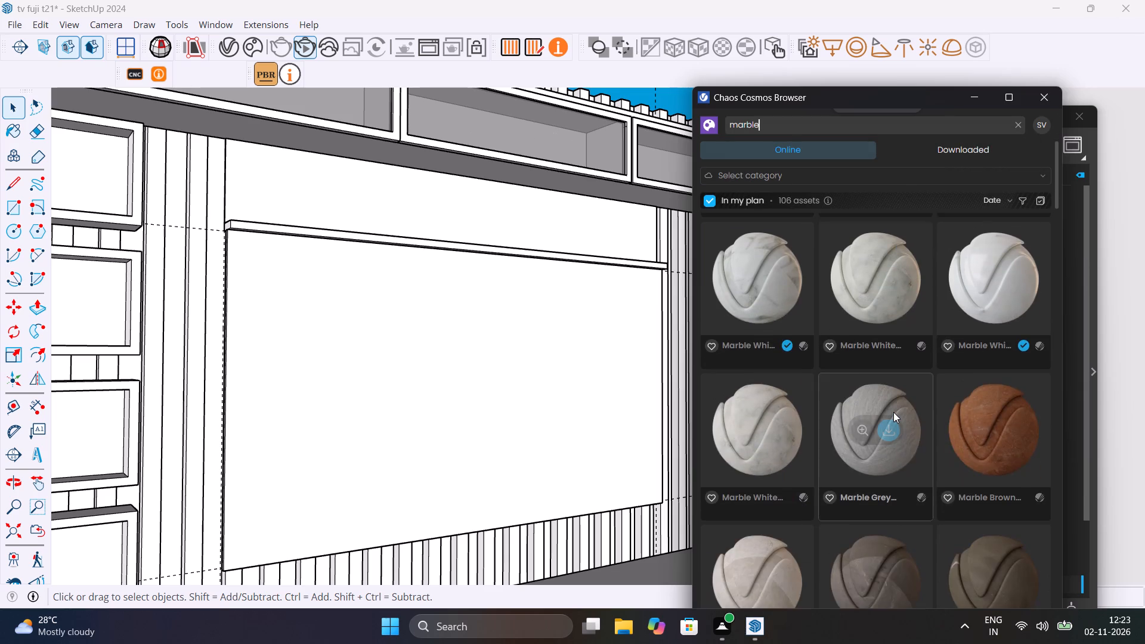
pyautogui.scroll(-5, 893, 412)
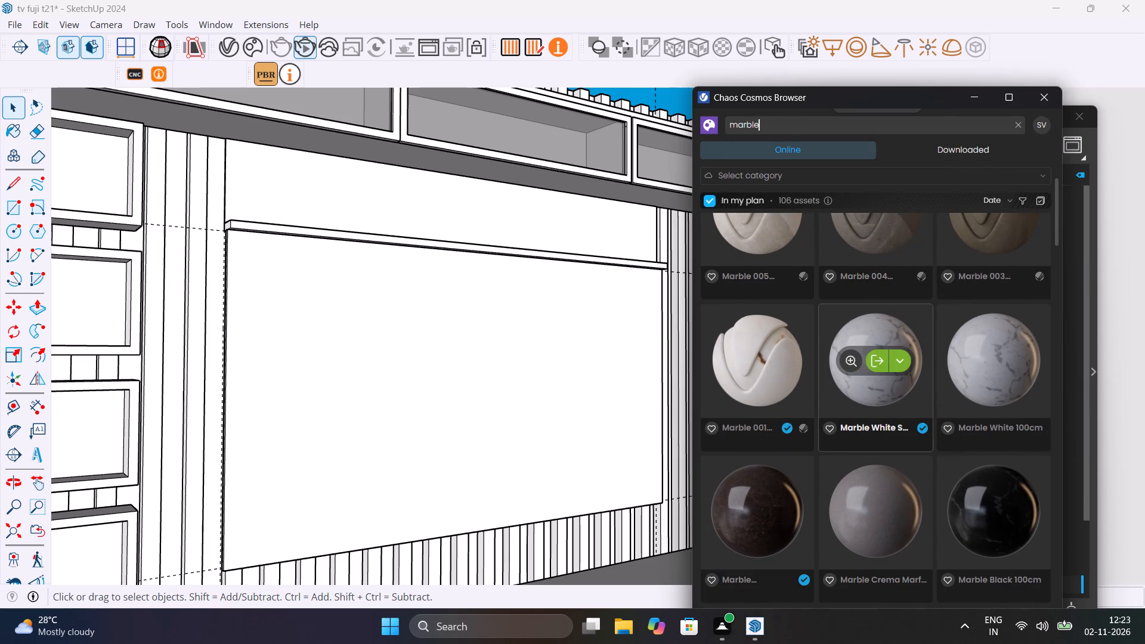
pyautogui.scroll(-3, 895, 410)
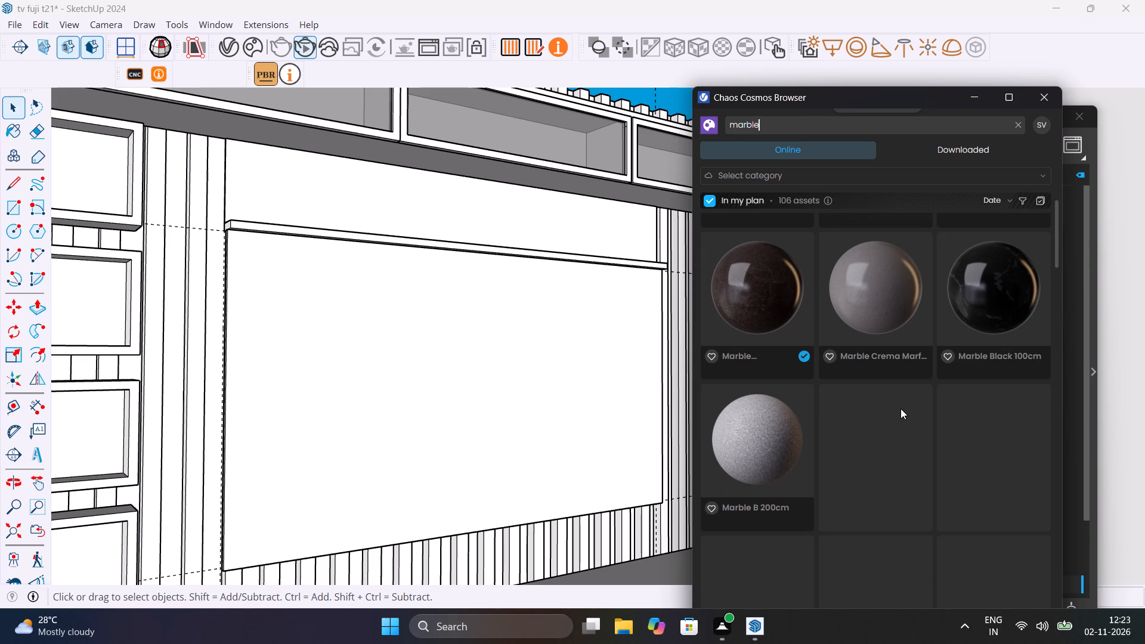
pyautogui.scroll(-2, 900, 410)
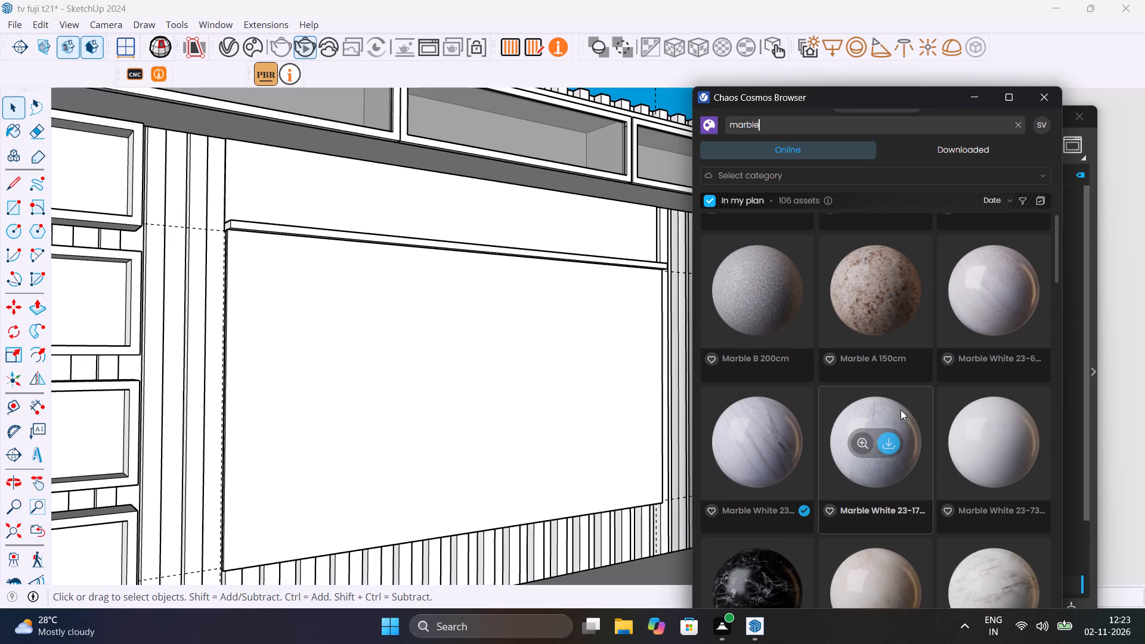
pyautogui.scroll(-2, 900, 410)
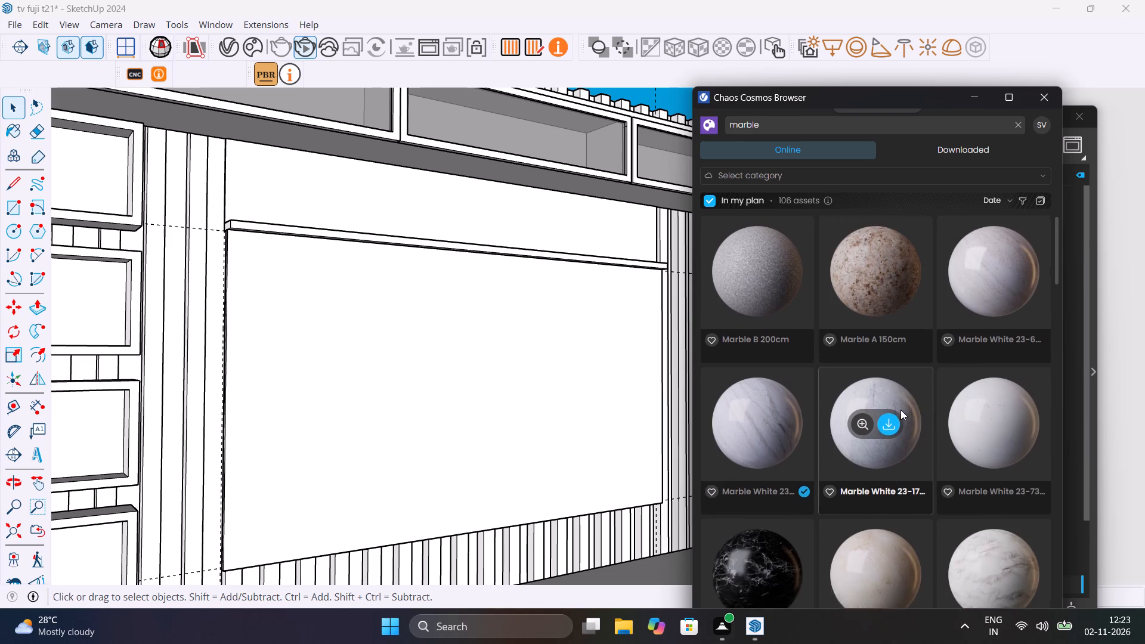
pyautogui.scroll(-4, 900, 410)
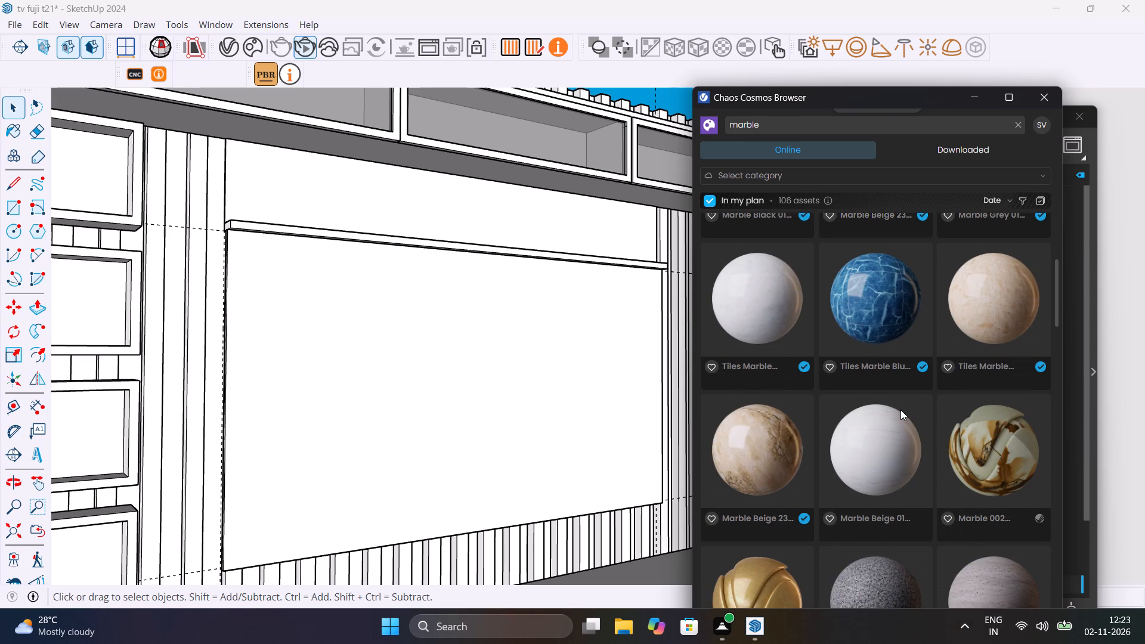
pyautogui.scroll(-2, 900, 410)
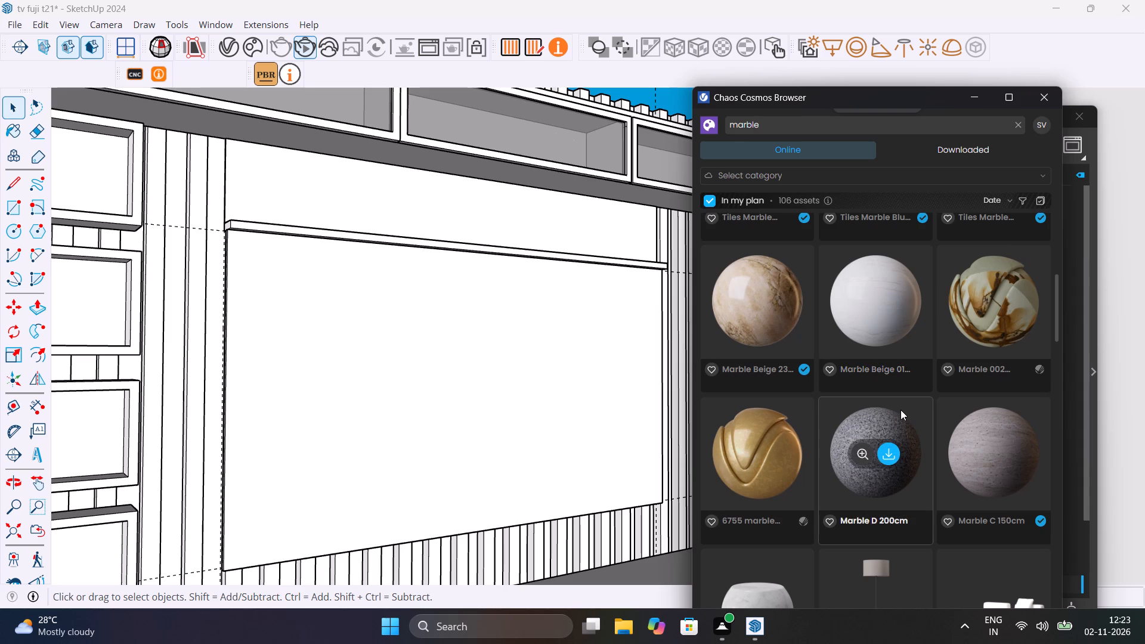
pyautogui.scroll(-4, 900, 410)
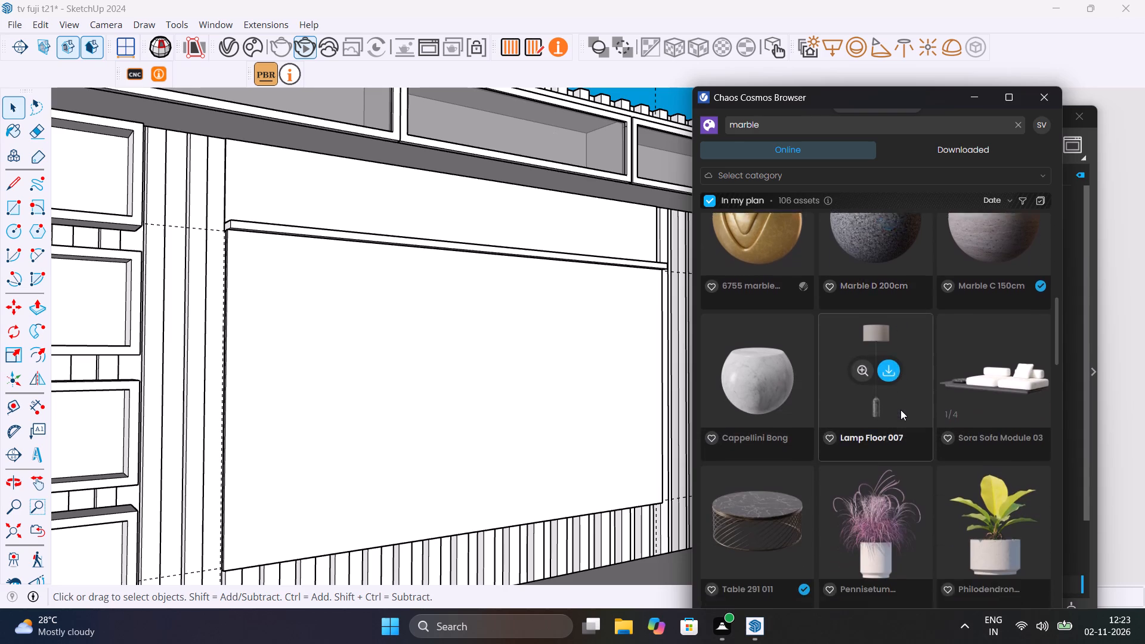
pyautogui.scroll(-14, 900, 410)
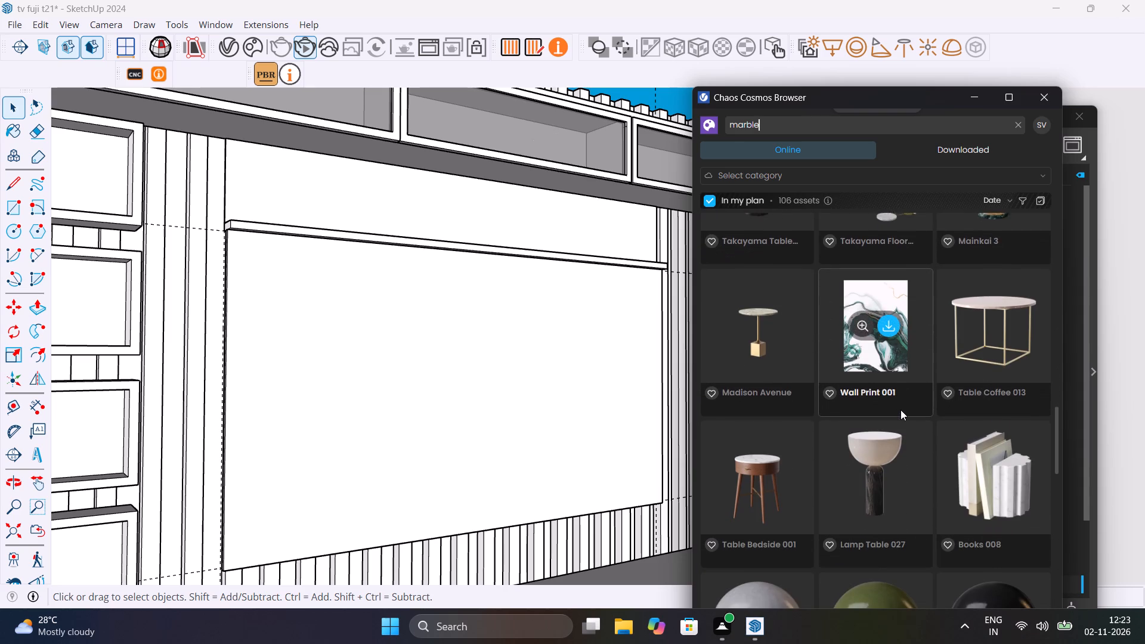
pyautogui.scroll(-8, 900, 410)
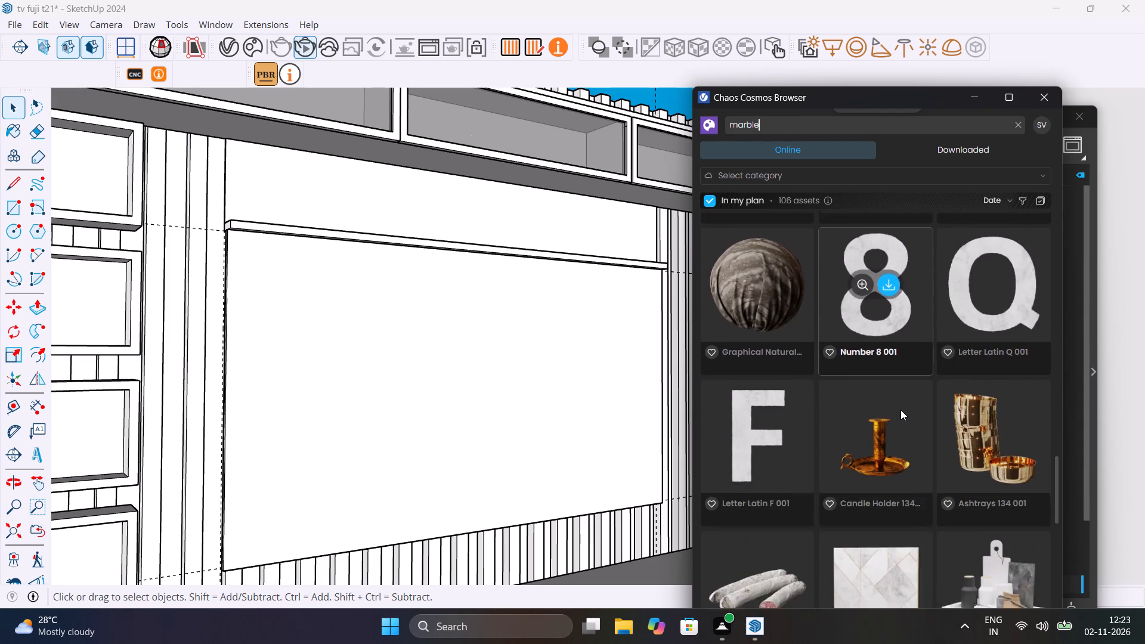
pyautogui.scroll(-3, 900, 410)
pyautogui.scroll(7, 900, 410)
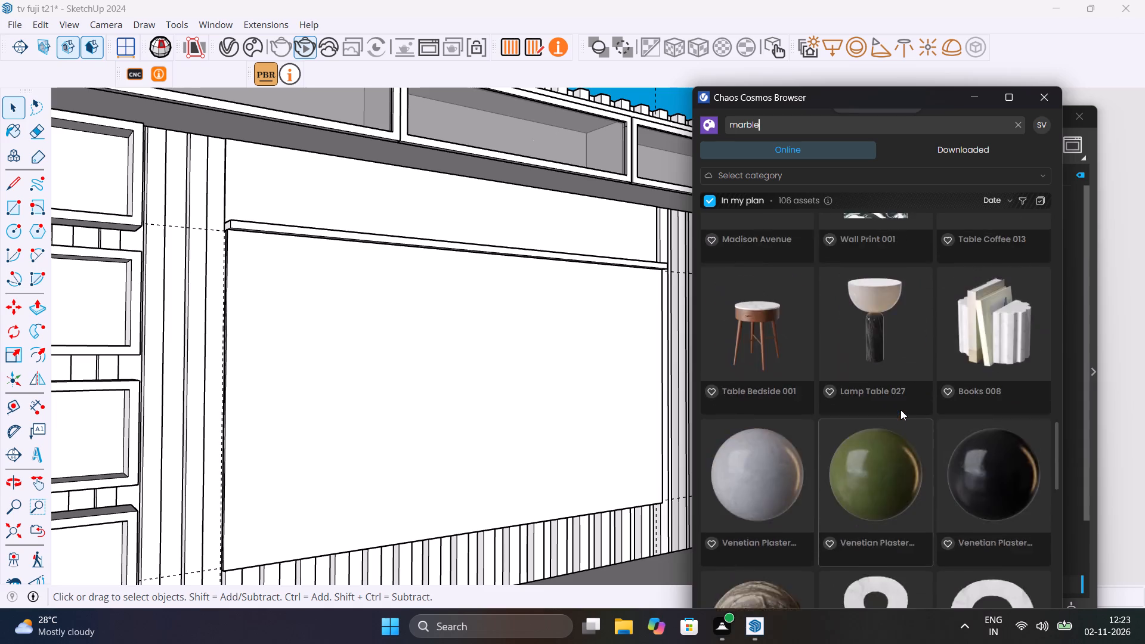
pyautogui.scroll(20, 900, 410)
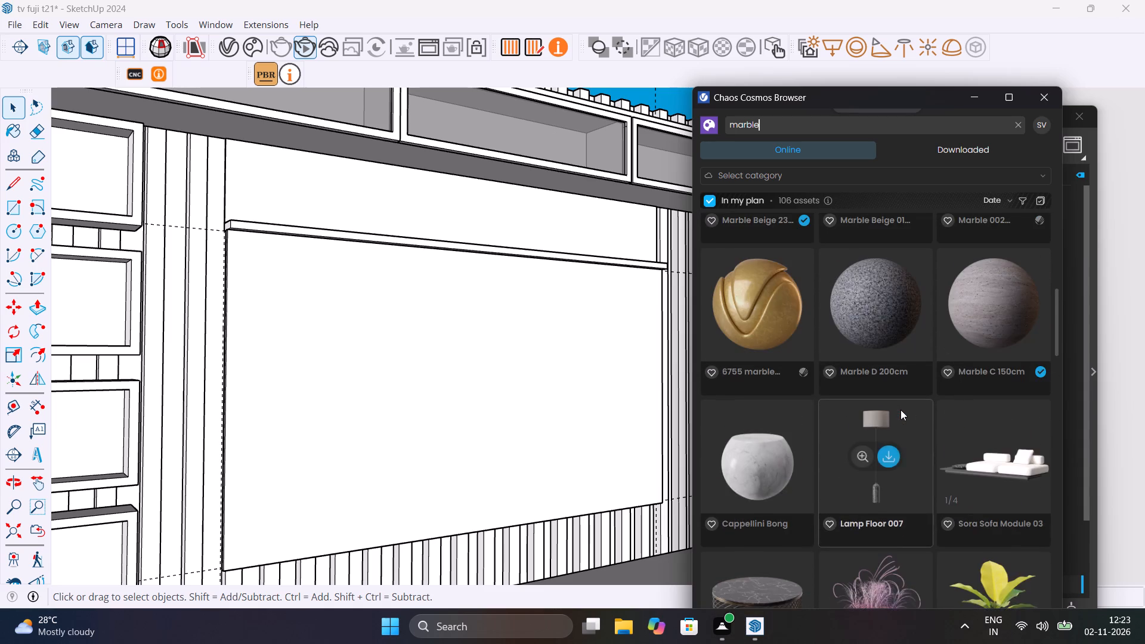
pyautogui.scroll(3, 900, 410)
pyautogui.click(1007, 377)
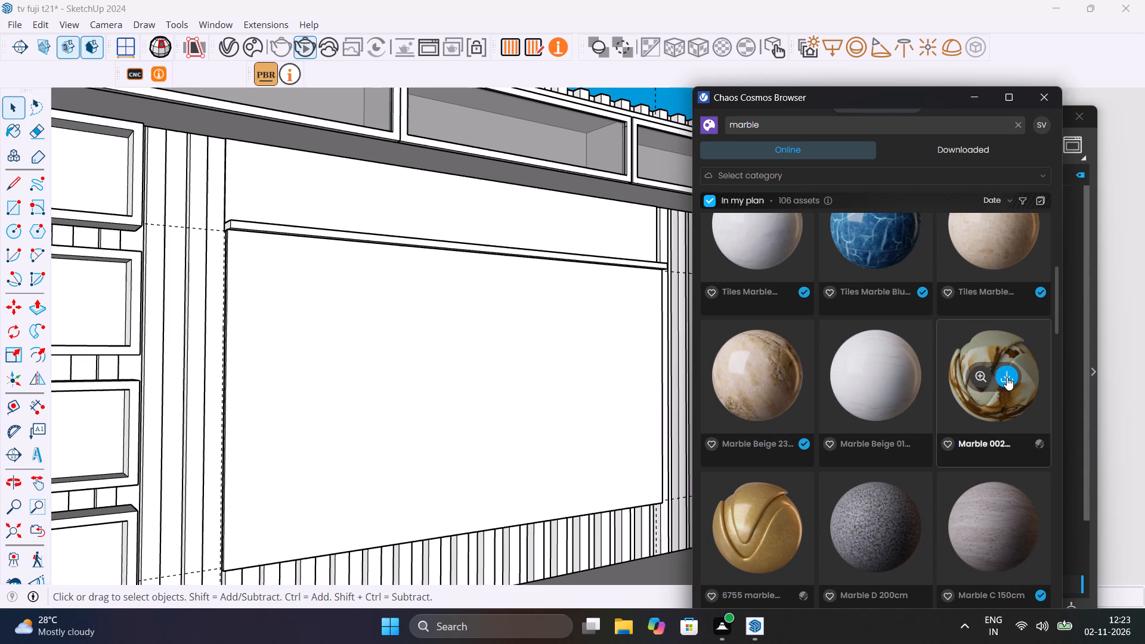
# Look through the rest of the online marble assets for further suitable materials.
pyautogui.scroll(2, 793, 405)
pyautogui.scroll(-3, 793, 405)
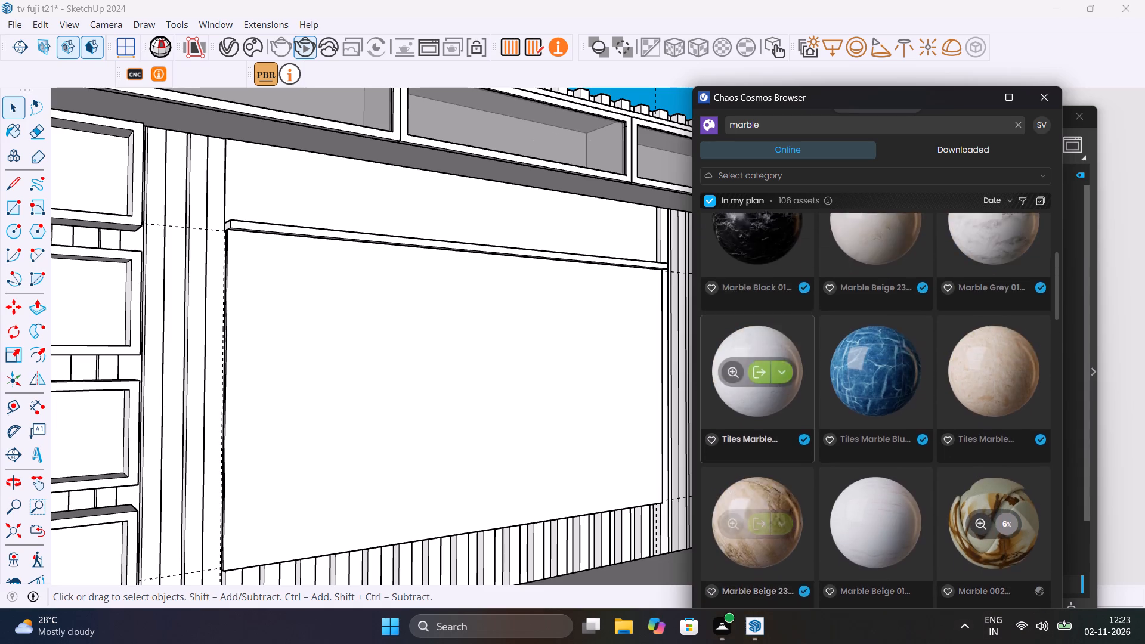
pyautogui.scroll(-17, 793, 405)
pyautogui.scroll(-6, 793, 405)
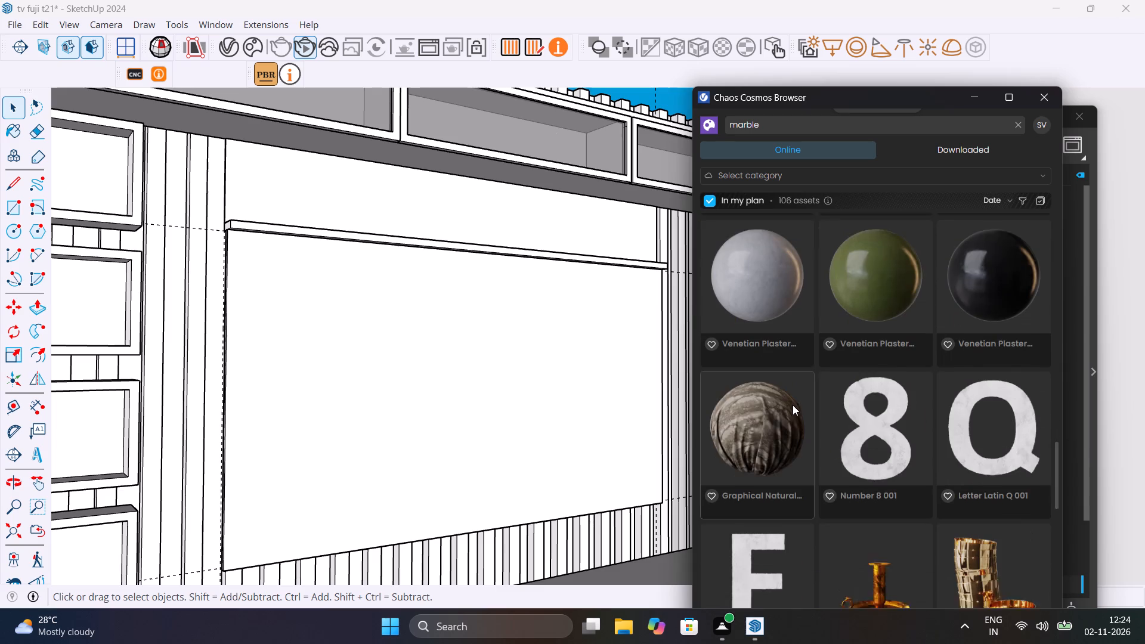
pyautogui.scroll(-8, 793, 405)
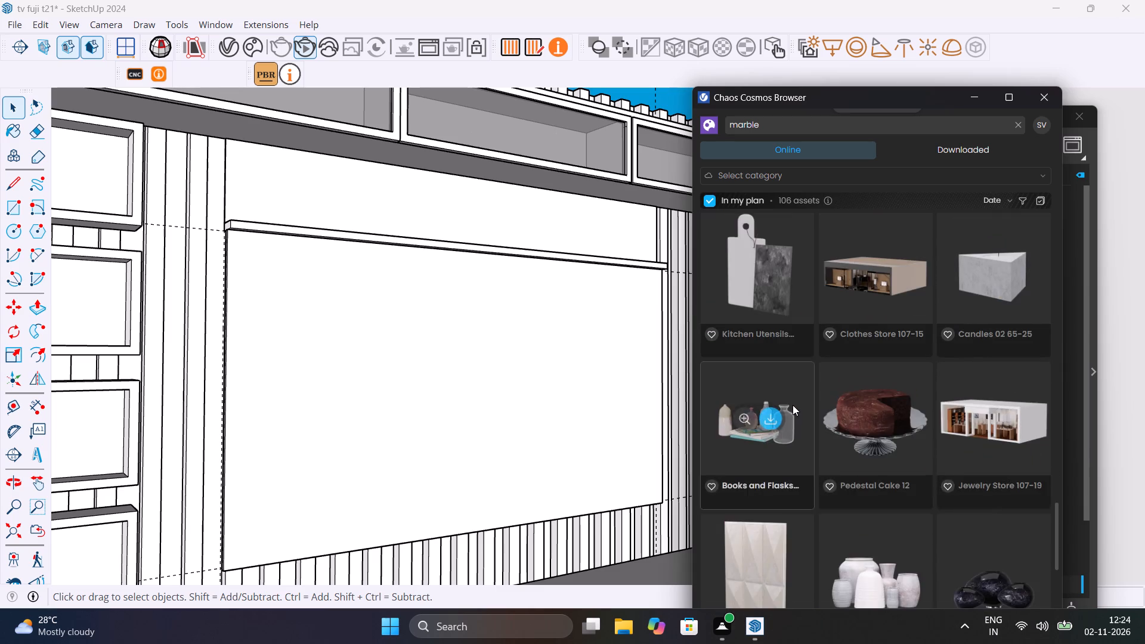
pyautogui.scroll(-20, 793, 405)
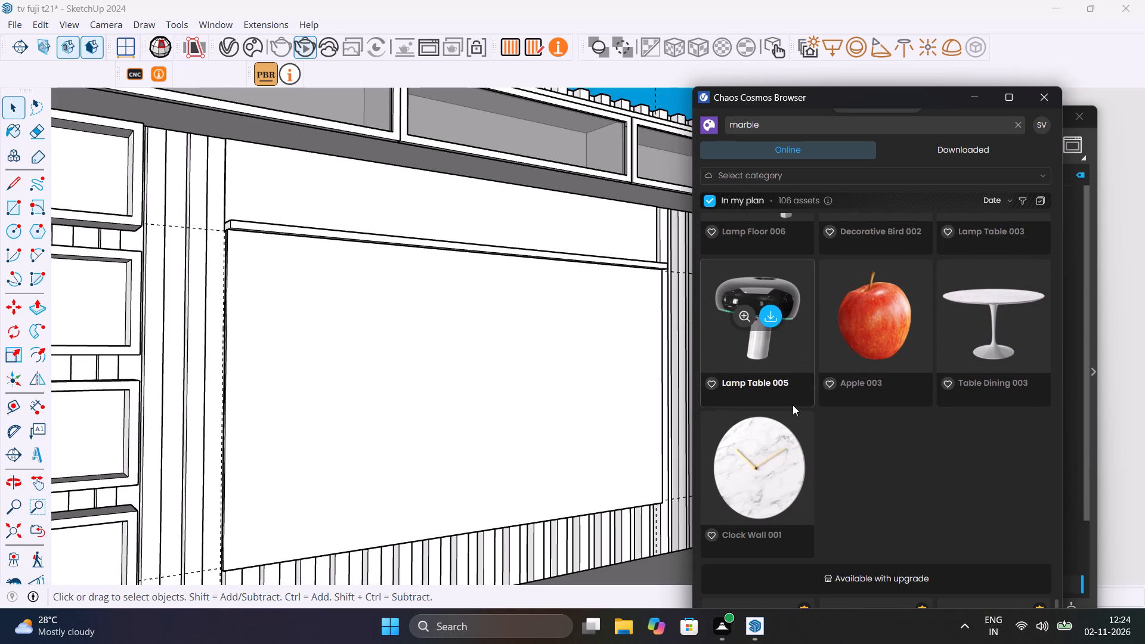
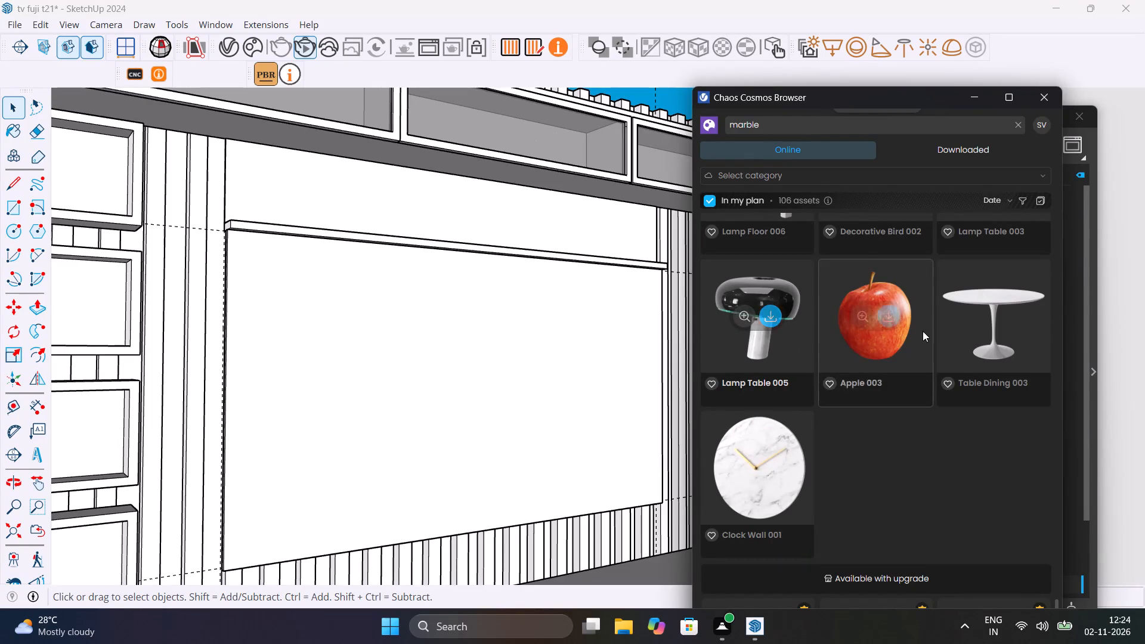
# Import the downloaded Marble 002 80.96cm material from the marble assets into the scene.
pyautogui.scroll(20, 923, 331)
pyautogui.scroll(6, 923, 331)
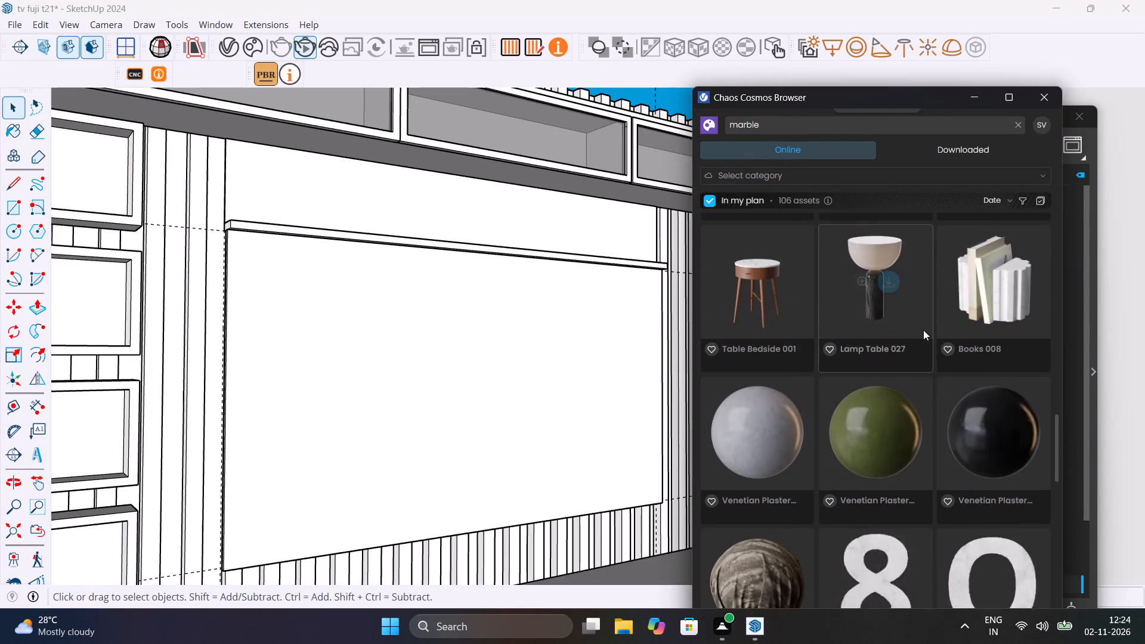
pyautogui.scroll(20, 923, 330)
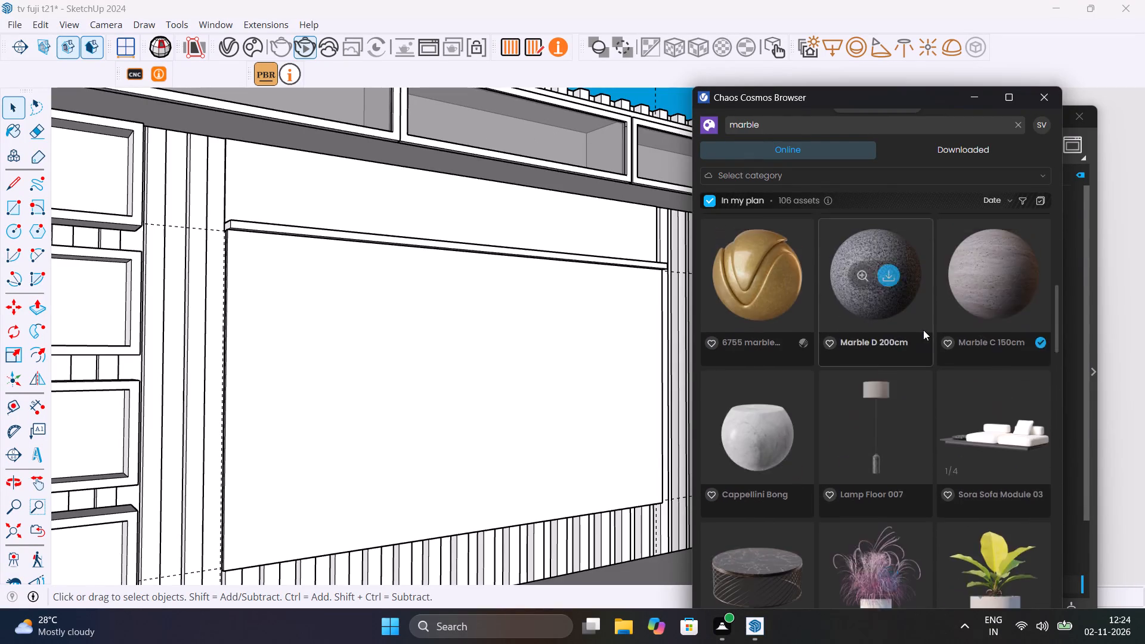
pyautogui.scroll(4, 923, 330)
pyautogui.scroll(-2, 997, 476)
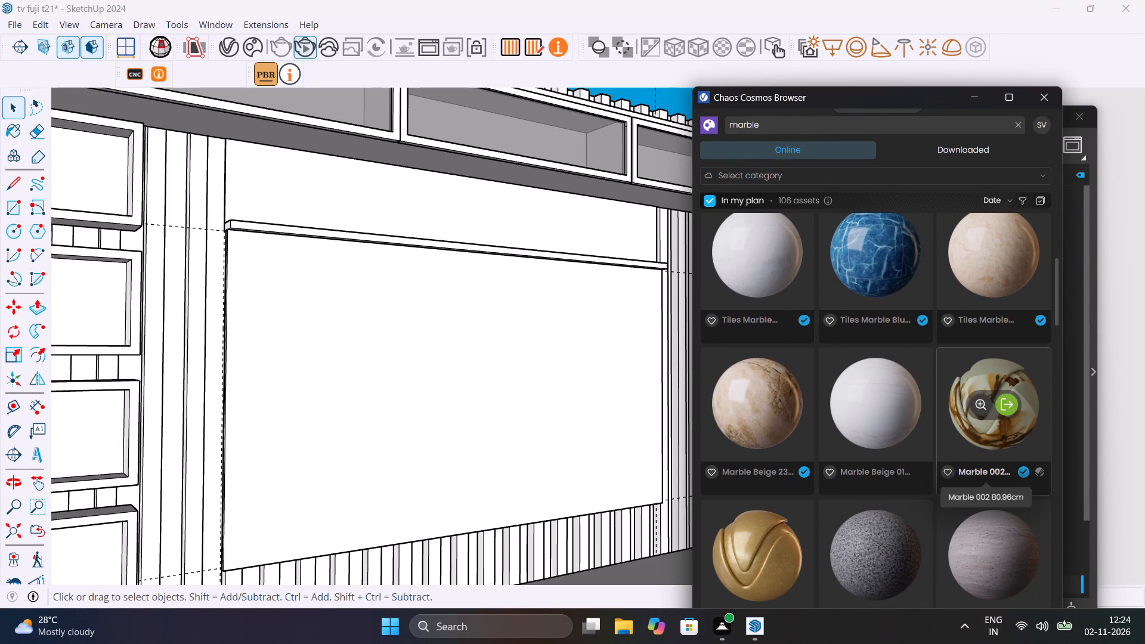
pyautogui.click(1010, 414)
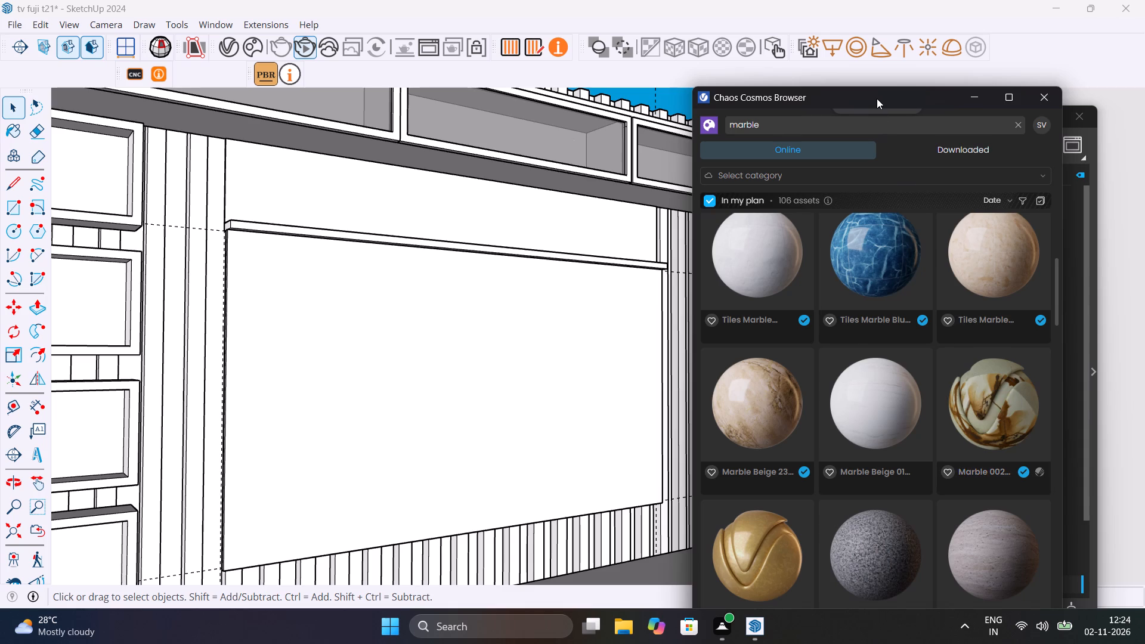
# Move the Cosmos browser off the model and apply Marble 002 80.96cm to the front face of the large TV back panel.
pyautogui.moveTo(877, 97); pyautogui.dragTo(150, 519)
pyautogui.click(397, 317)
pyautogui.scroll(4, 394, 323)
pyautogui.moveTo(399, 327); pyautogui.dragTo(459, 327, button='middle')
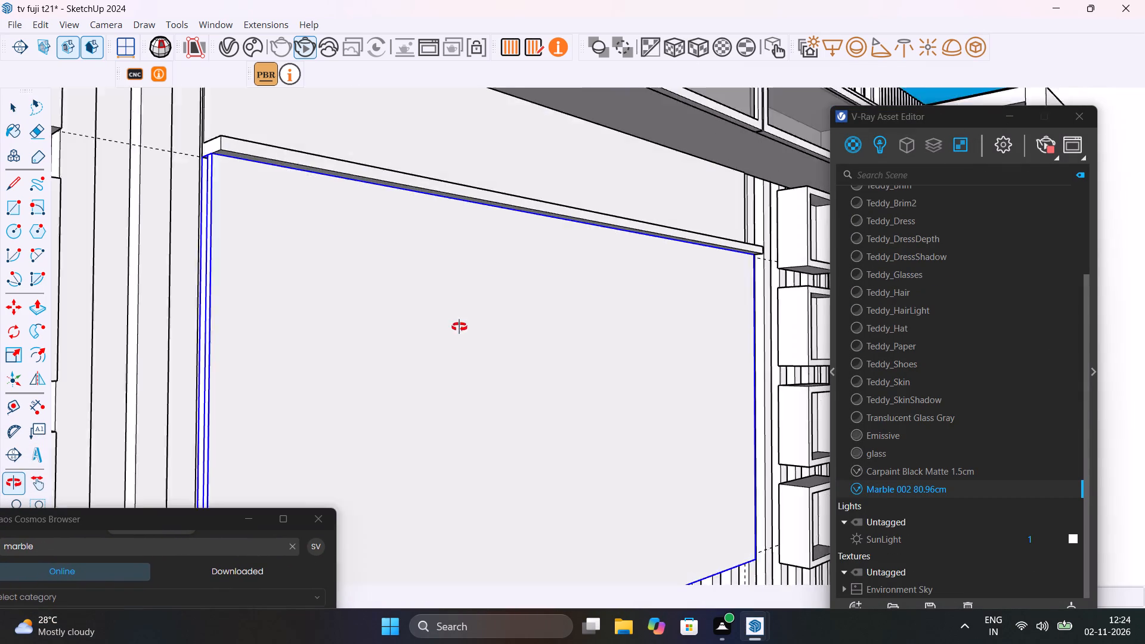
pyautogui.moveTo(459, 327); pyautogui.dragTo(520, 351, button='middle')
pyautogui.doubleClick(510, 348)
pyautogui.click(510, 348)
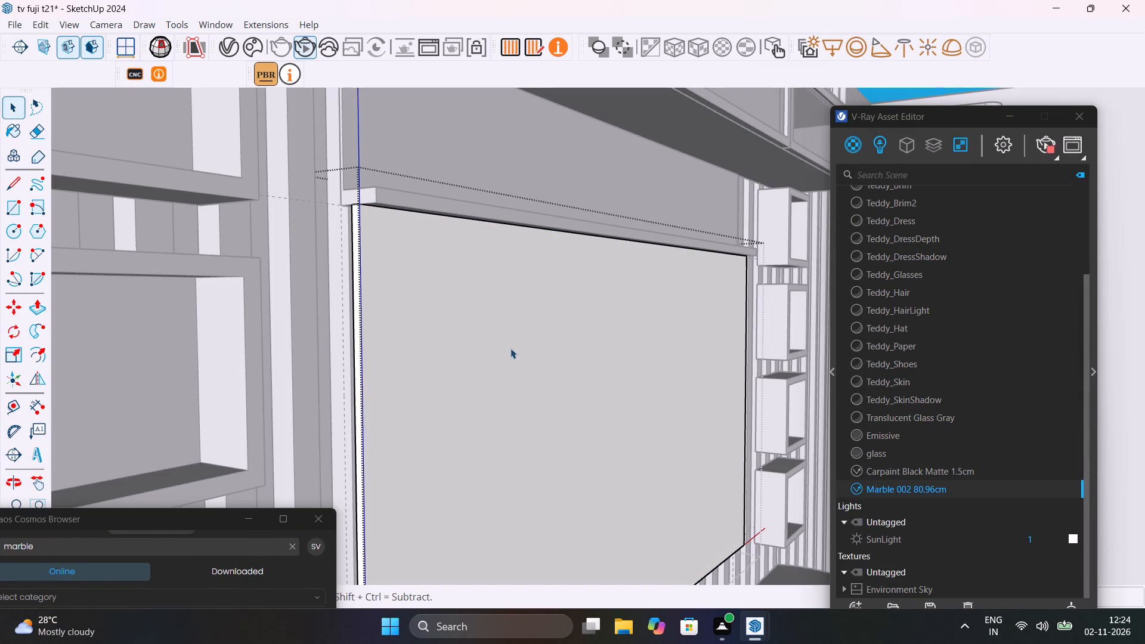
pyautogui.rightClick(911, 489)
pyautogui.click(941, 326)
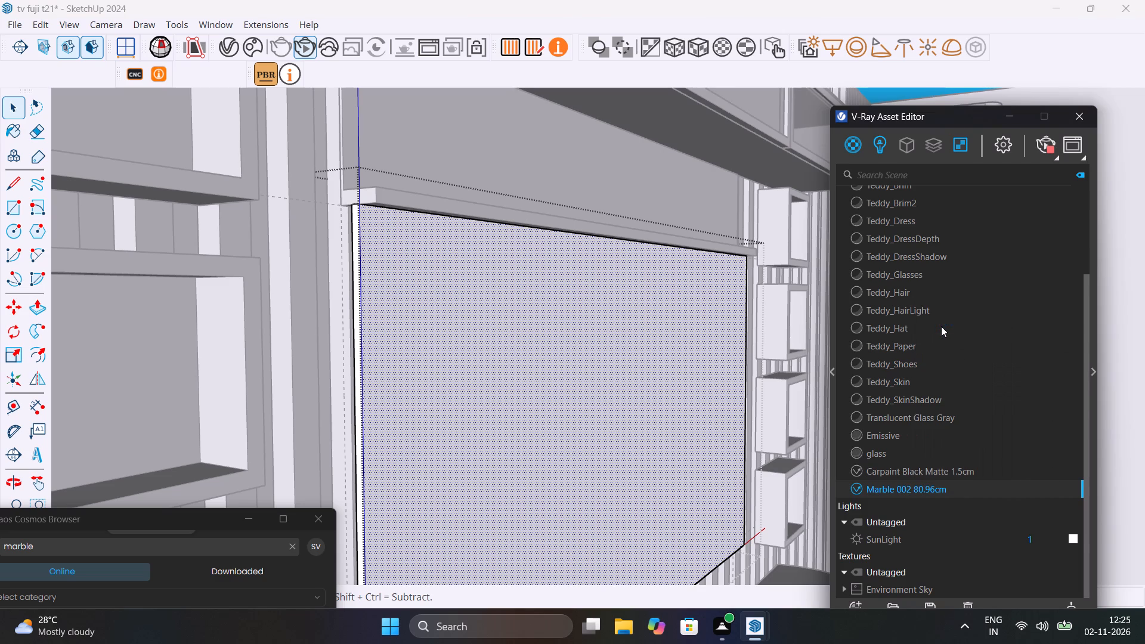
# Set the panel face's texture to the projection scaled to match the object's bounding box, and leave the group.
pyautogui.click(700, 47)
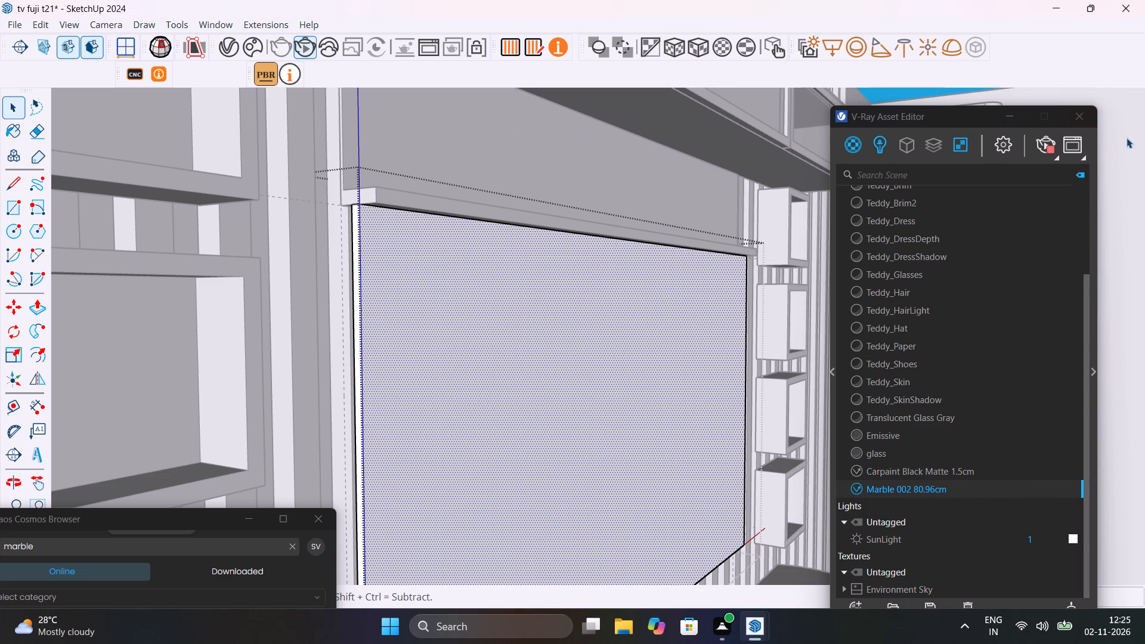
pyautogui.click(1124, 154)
# Run a V-Ray test render to check the marble on the back panel, then stop it and close the Frame Buffer.
pyautogui.click(1048, 144)
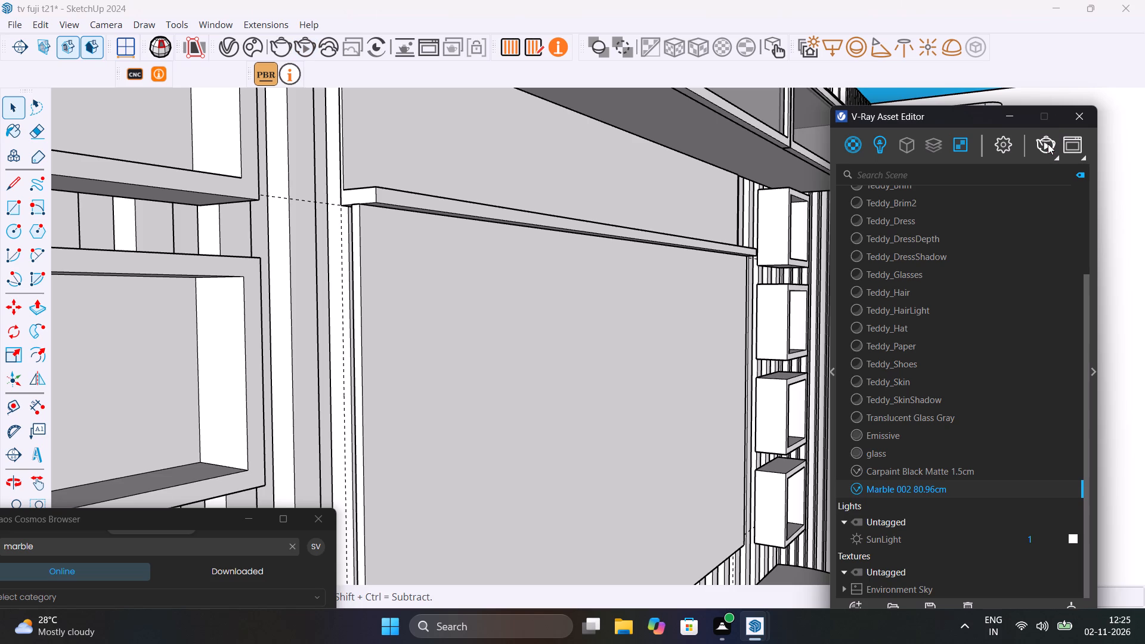
pyautogui.click(1048, 144)
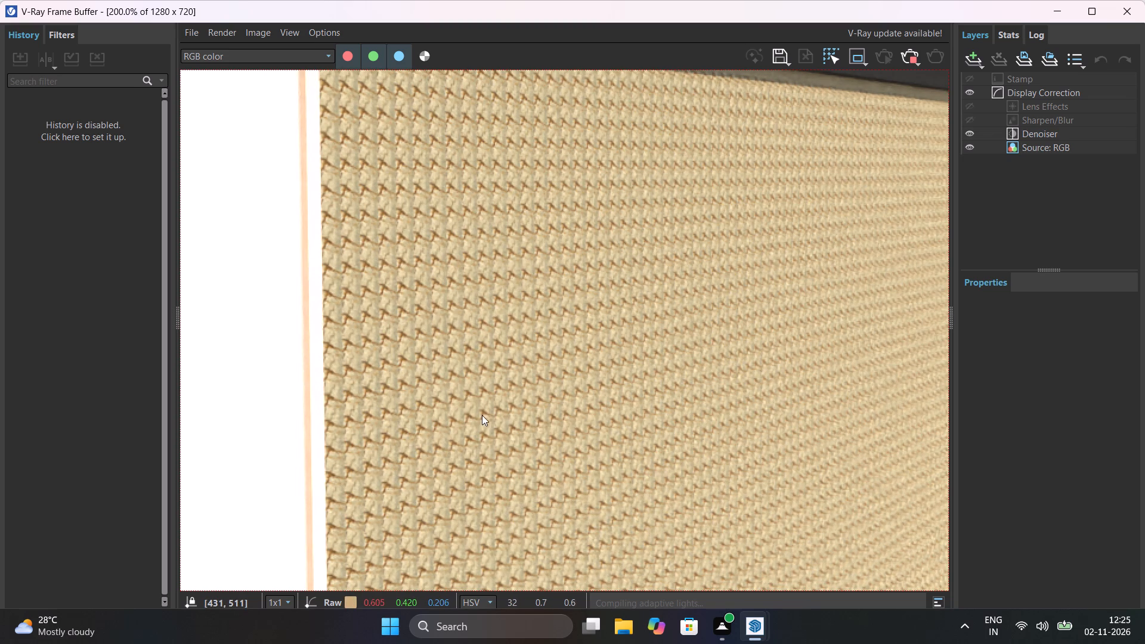
pyautogui.scroll(-1, 482, 415)
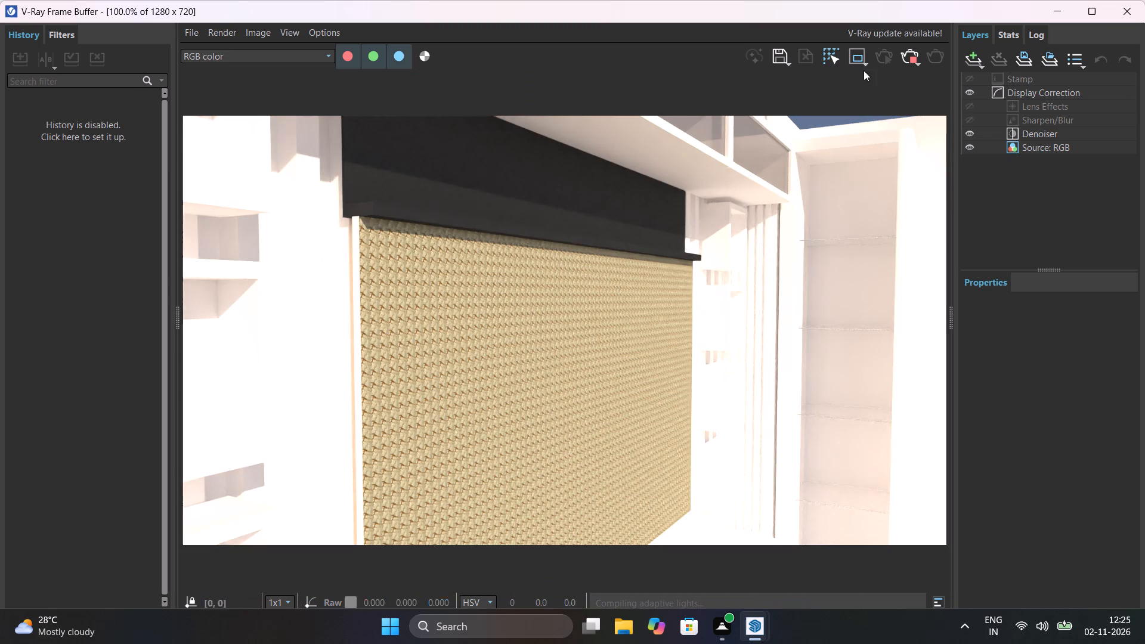
pyautogui.click(912, 51)
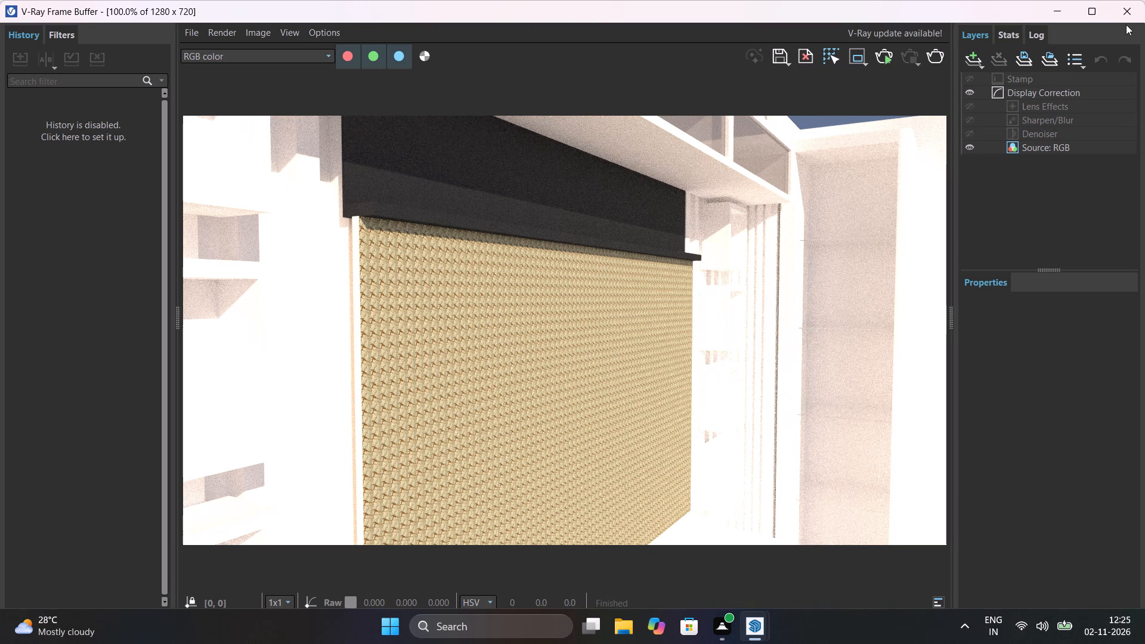
pyautogui.click(1129, 18)
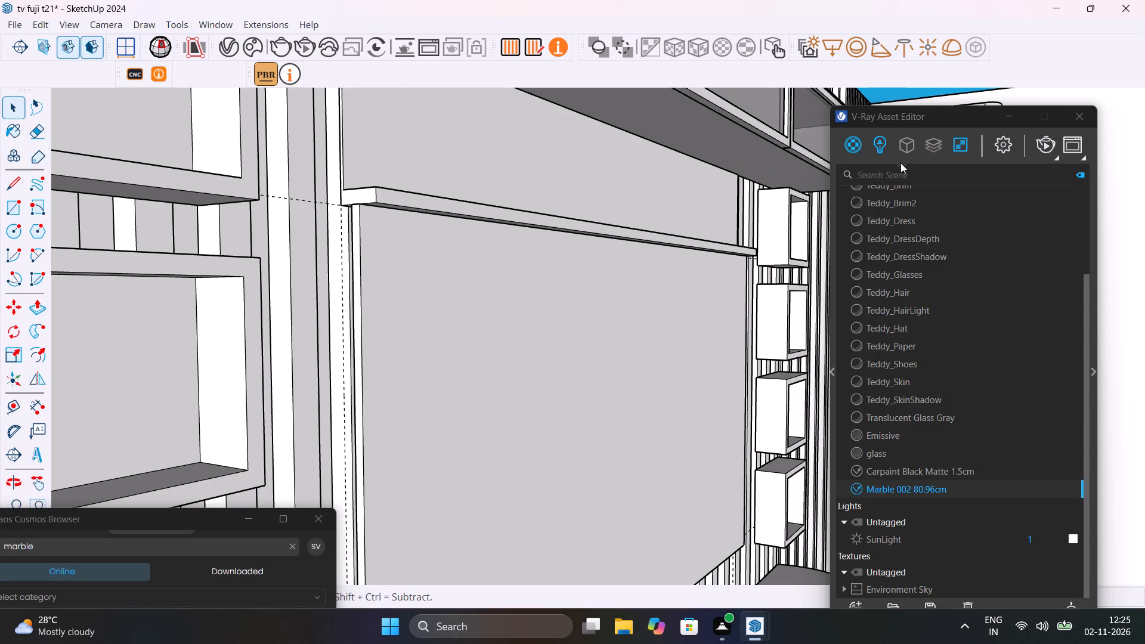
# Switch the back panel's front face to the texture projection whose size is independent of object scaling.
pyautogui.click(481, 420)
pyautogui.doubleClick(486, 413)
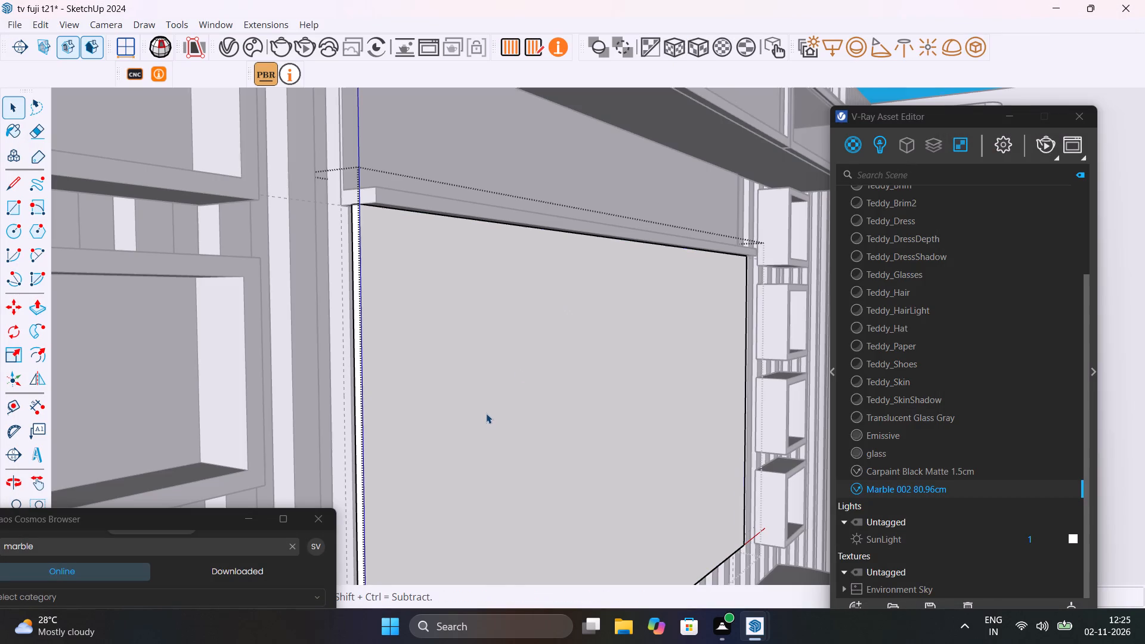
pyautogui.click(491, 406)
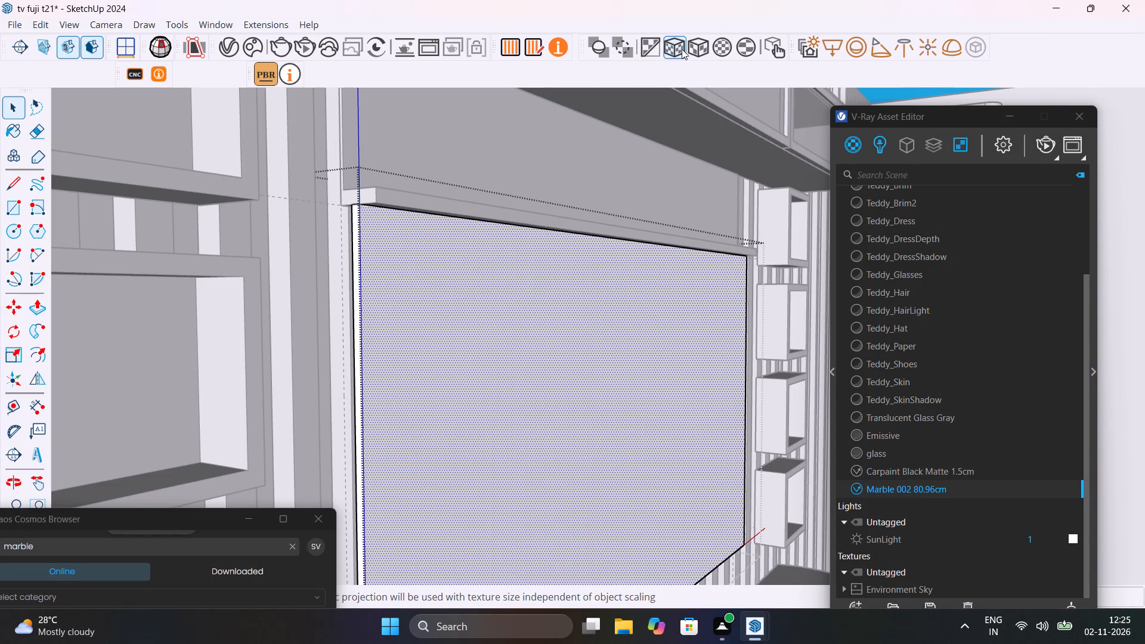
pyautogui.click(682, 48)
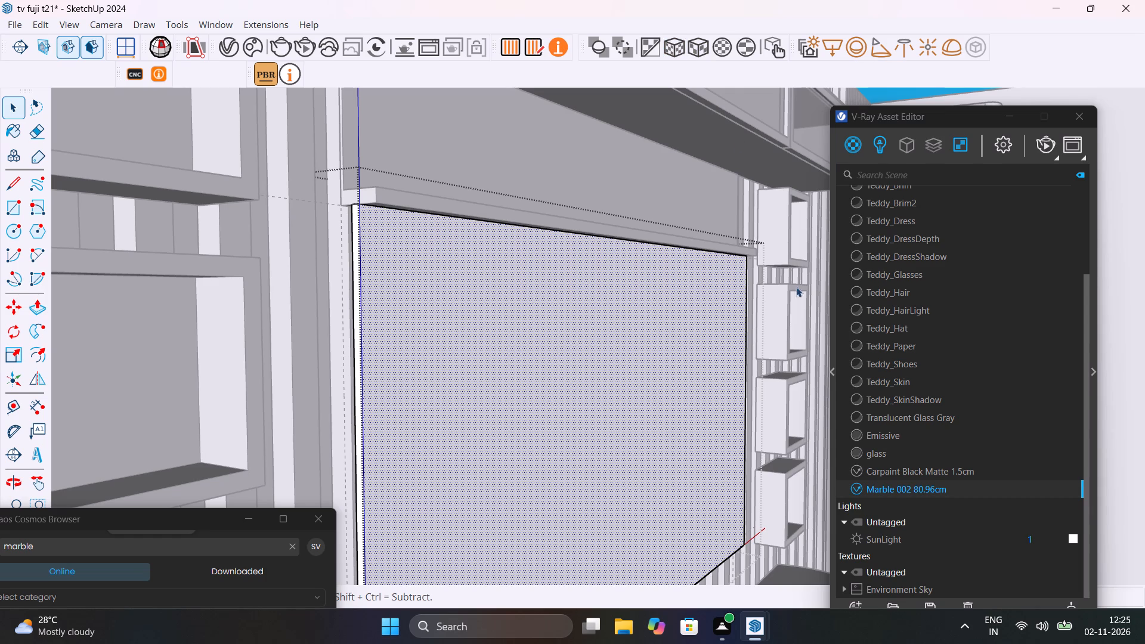
# Test-render the panel twice to check the reprojected marble texture, then stop rendering and close the Frame Buffer.
pyautogui.click(1041, 145)
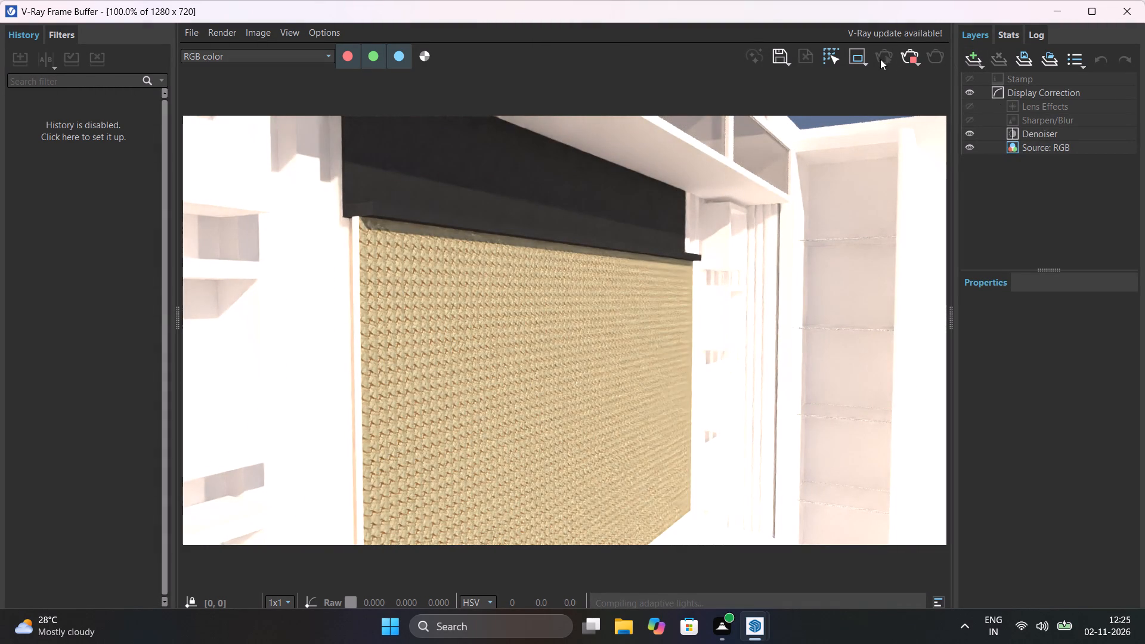
pyautogui.click(918, 63)
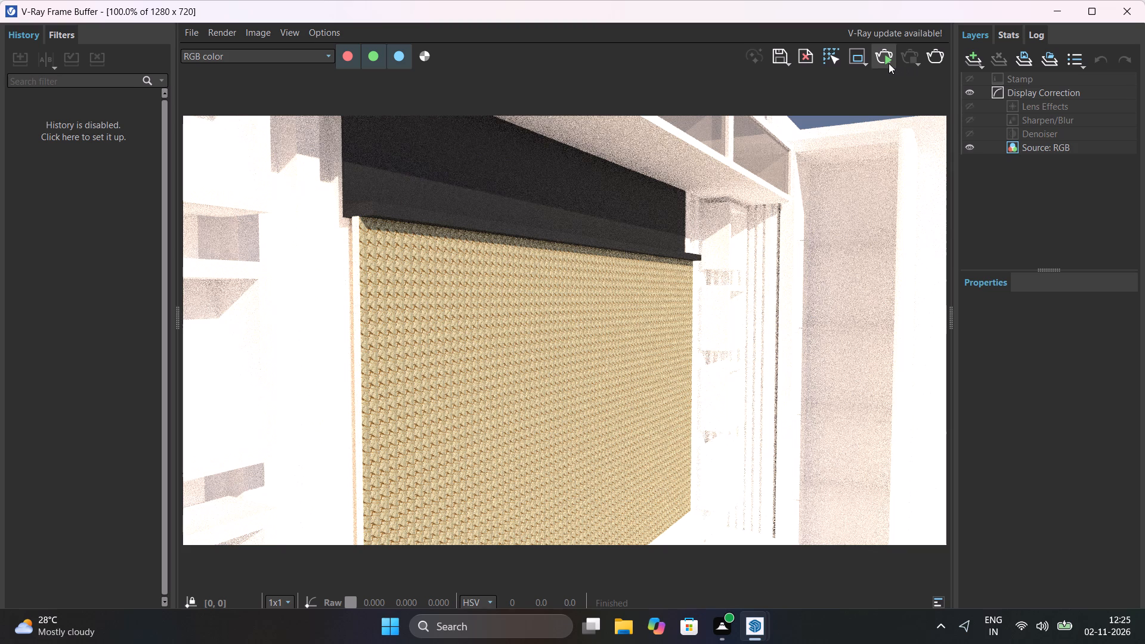
pyautogui.click(889, 63)
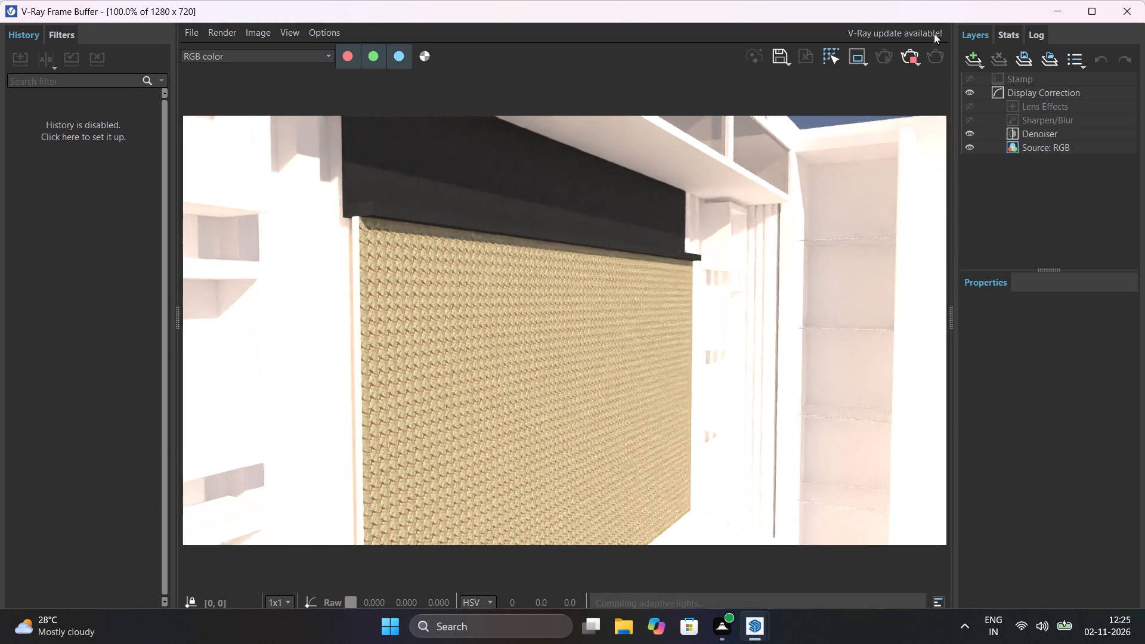
pyautogui.click(914, 60)
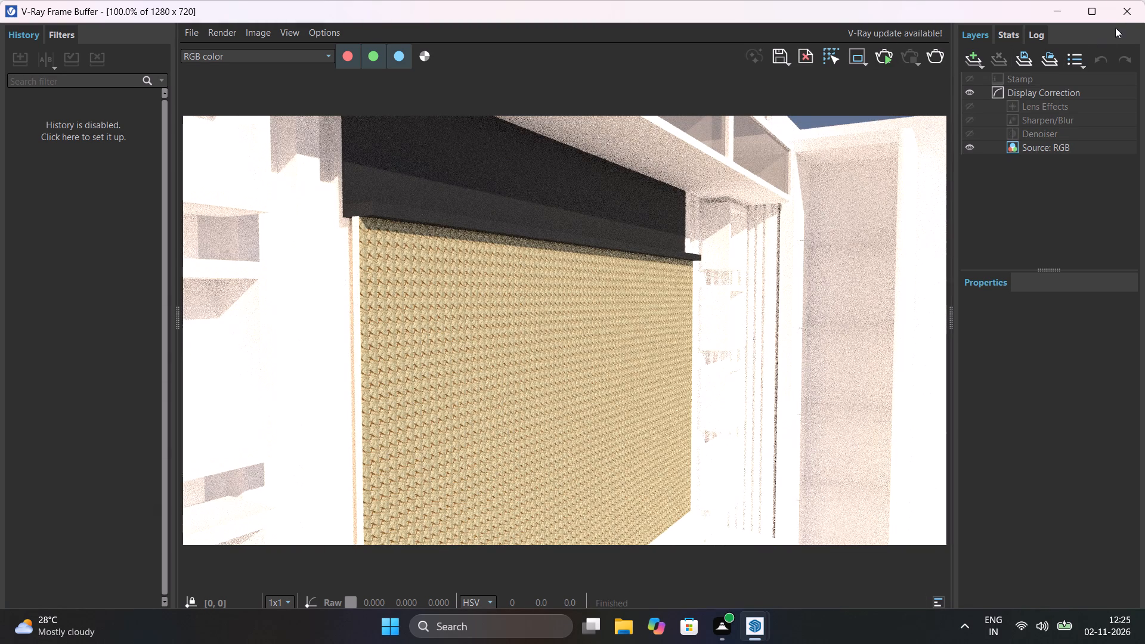
pyautogui.click(1126, 13)
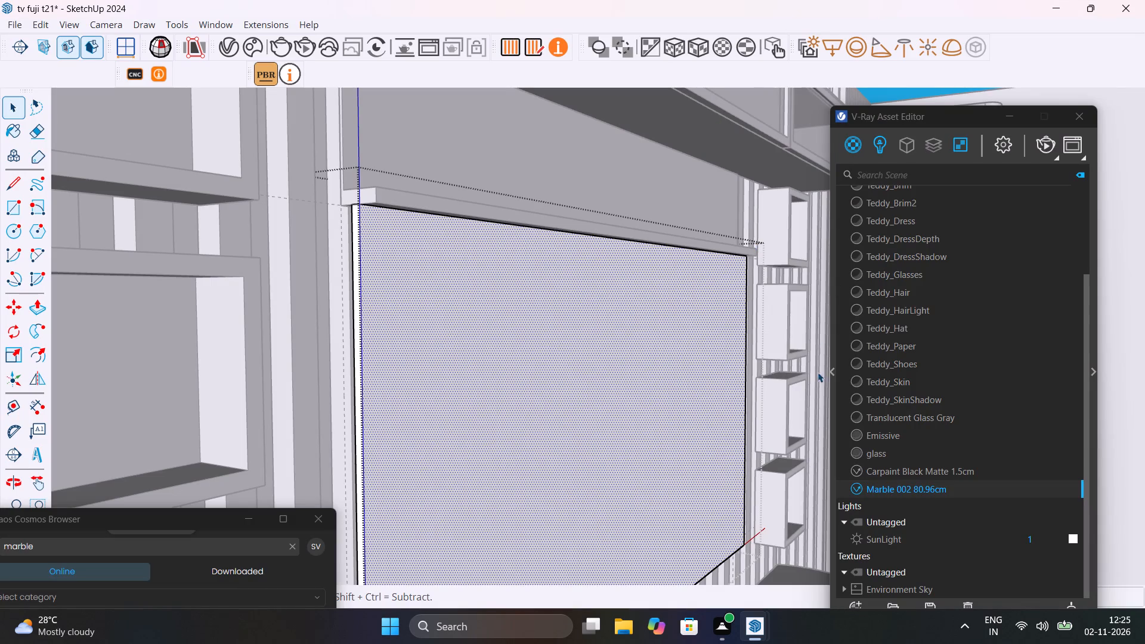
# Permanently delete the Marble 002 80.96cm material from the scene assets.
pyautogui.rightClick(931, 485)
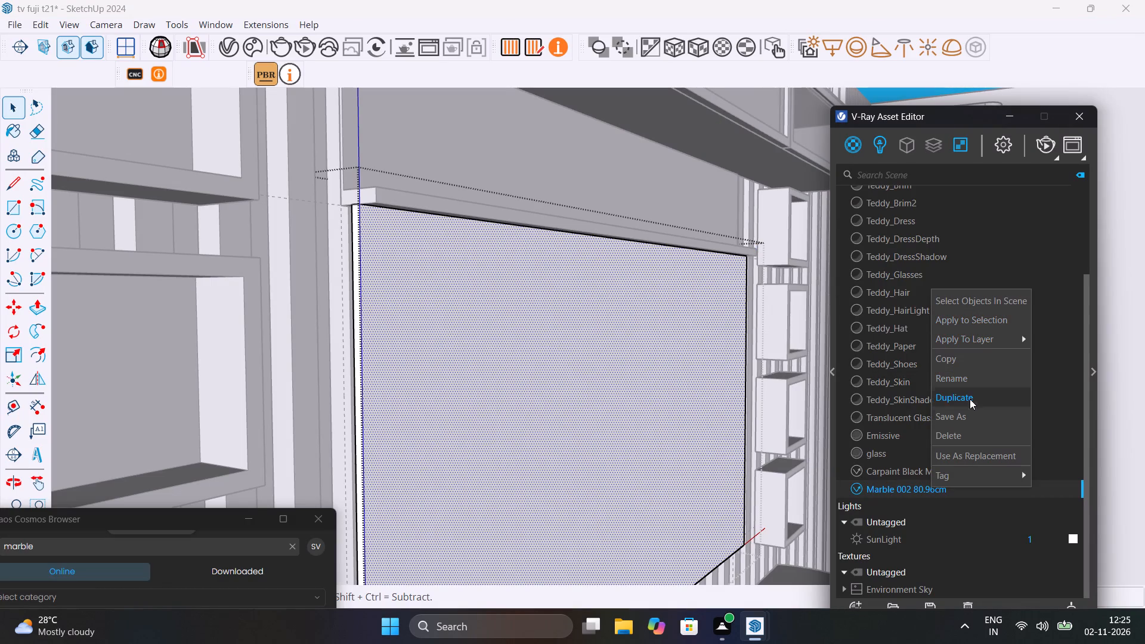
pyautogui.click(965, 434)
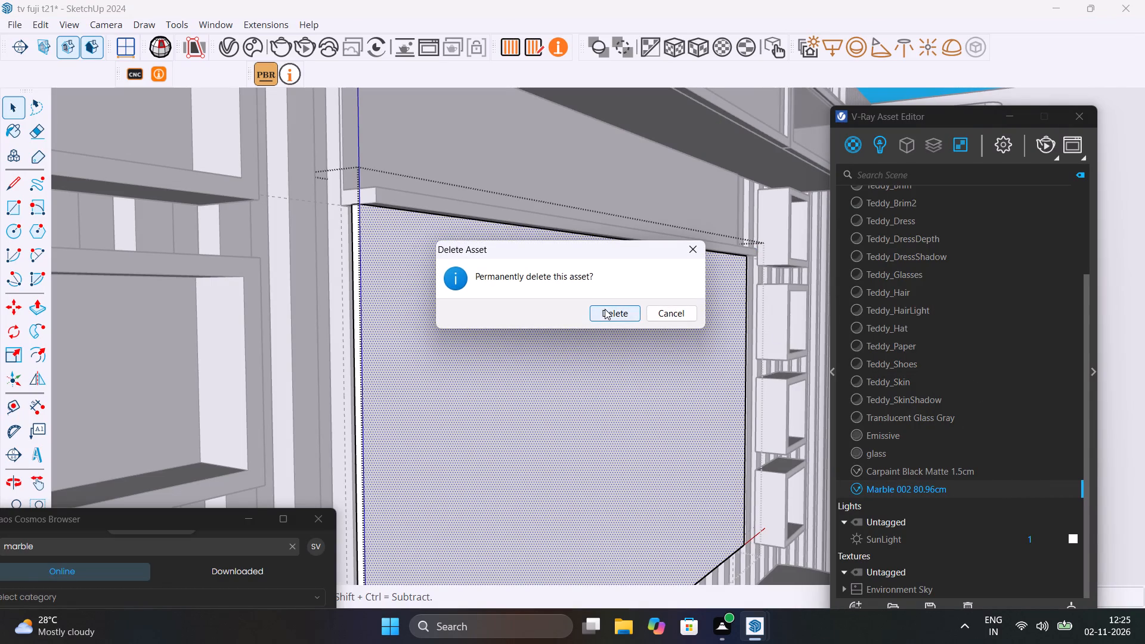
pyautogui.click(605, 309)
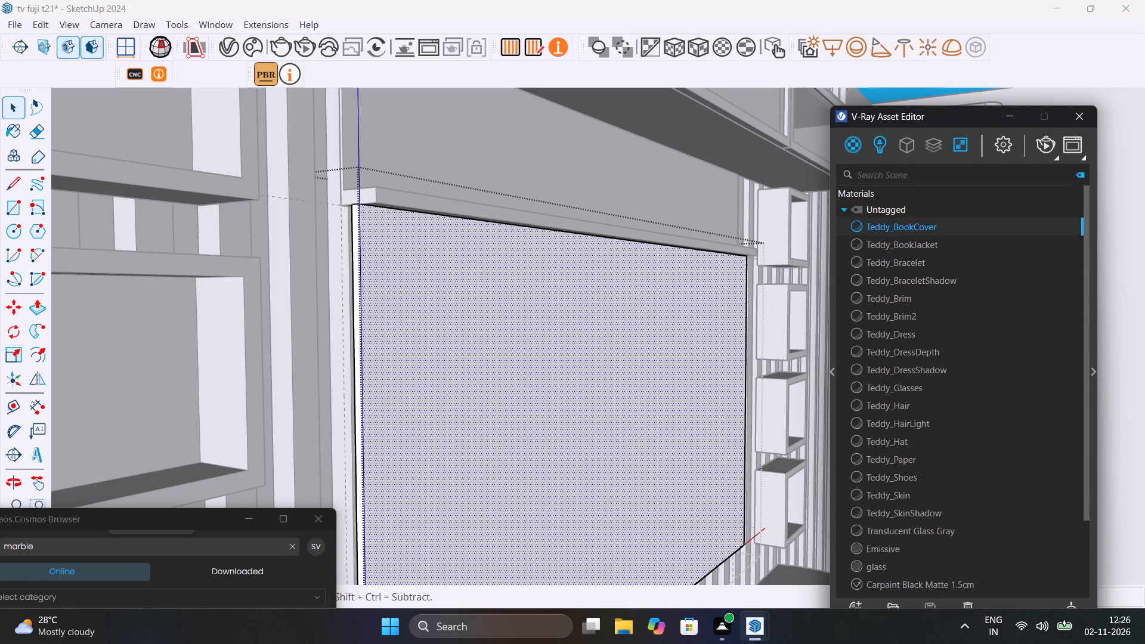
# Bring the Cosmos browser back over the model and import the Marble Beige 23-58 150cm material.
pyautogui.moveTo(199, 520); pyautogui.dragTo(581, 52)
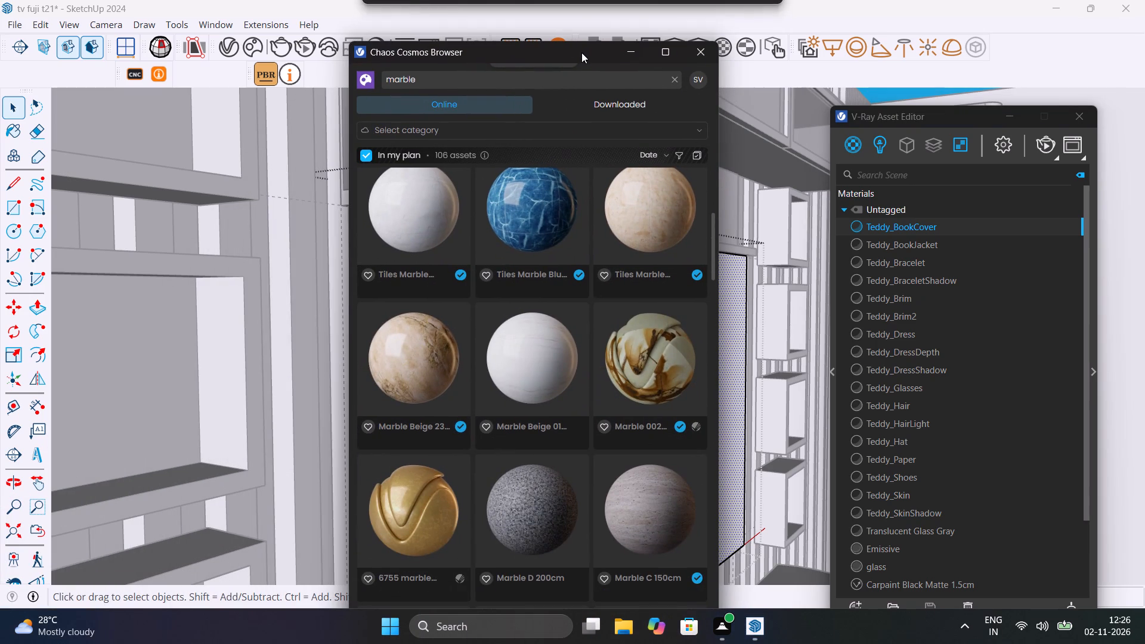
pyautogui.scroll(-1, 617, 433)
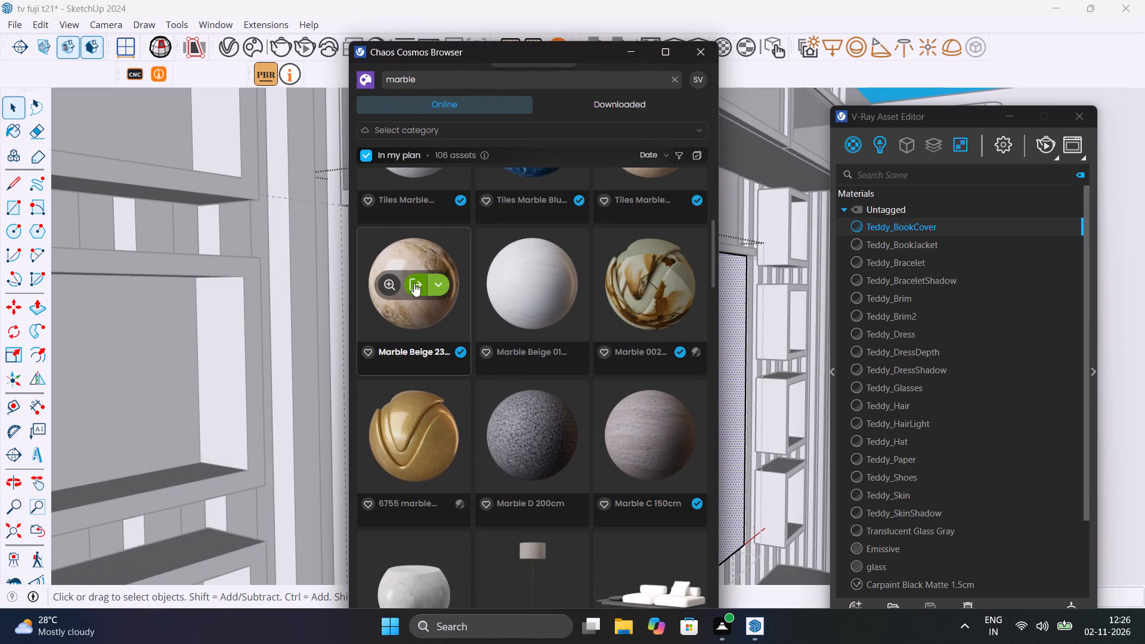
pyautogui.click(414, 283)
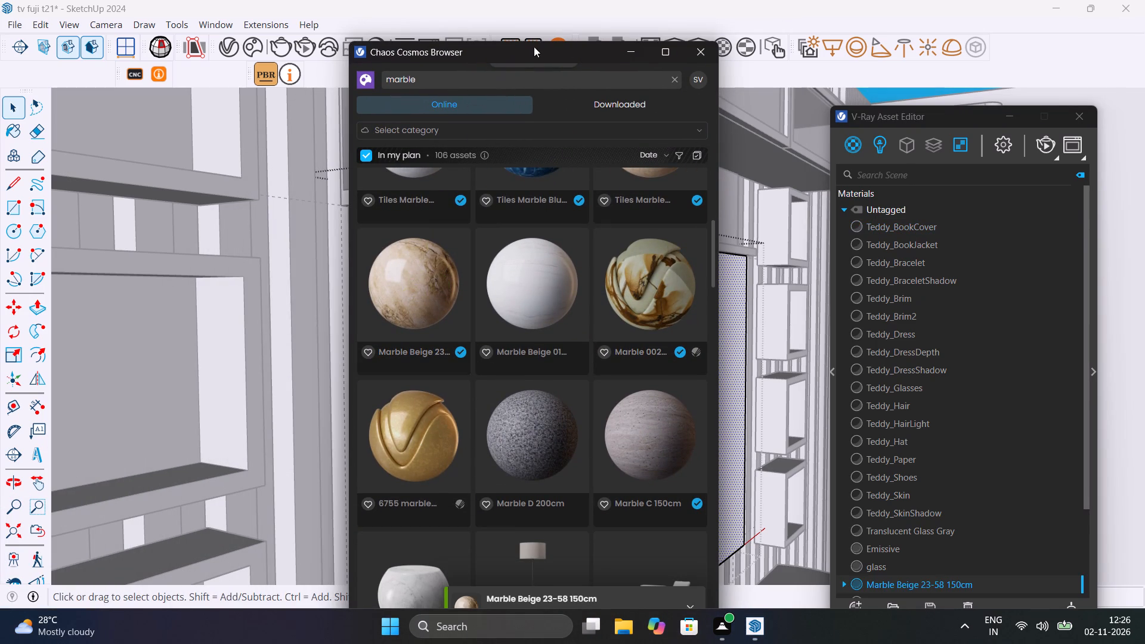
# Move the Cosmos browser clear of the panel and apply Marble Beige 23-58 150cm to the selected front face.
pyautogui.moveTo(534, 45); pyautogui.dragTo(197, 123)
pyautogui.moveTo(540, 131); pyautogui.dragTo(216, 139)
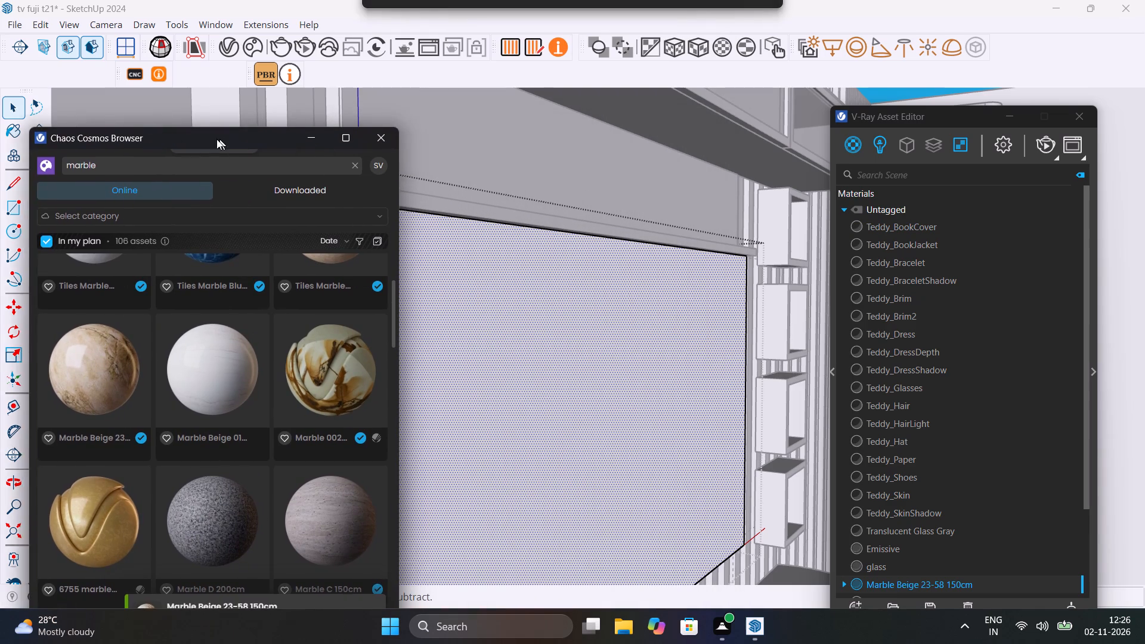
pyautogui.moveTo(216, 139); pyautogui.dragTo(123, 161)
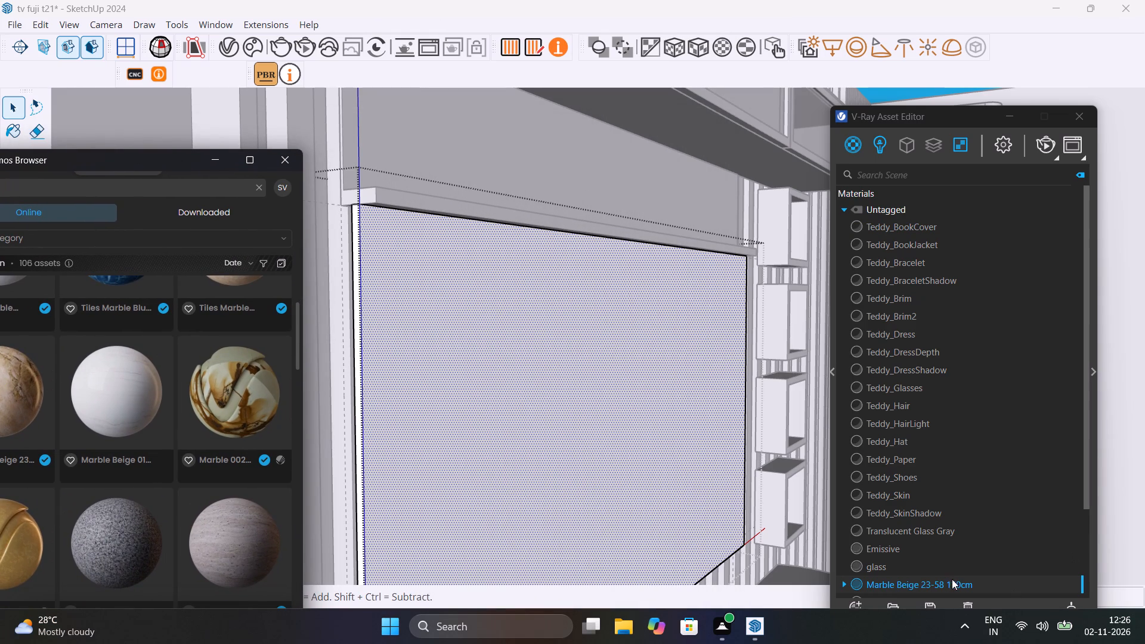
pyautogui.rightClick(955, 586)
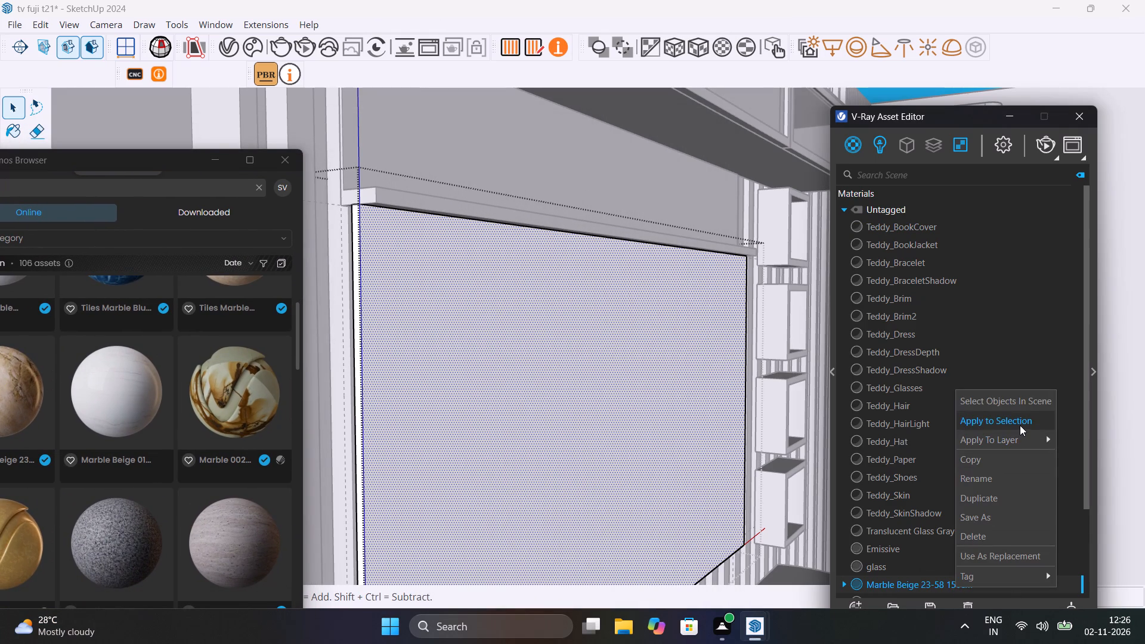
pyautogui.click(1020, 425)
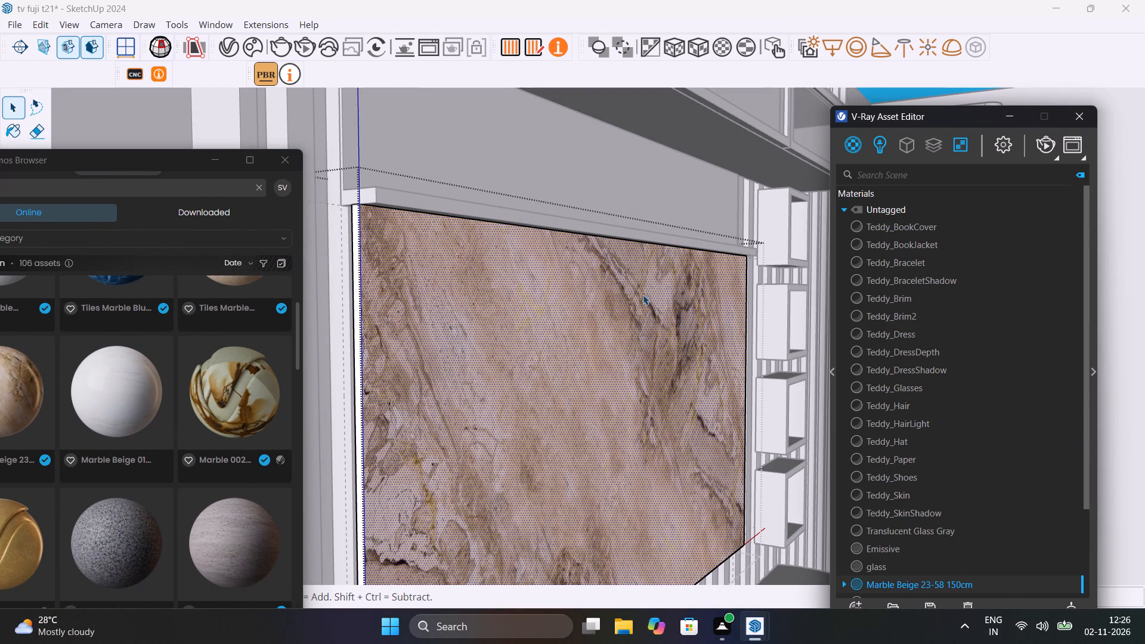
# Project the beige marble on the panel face with its texture scaled to the object's bounding box.
pyautogui.click(703, 51)
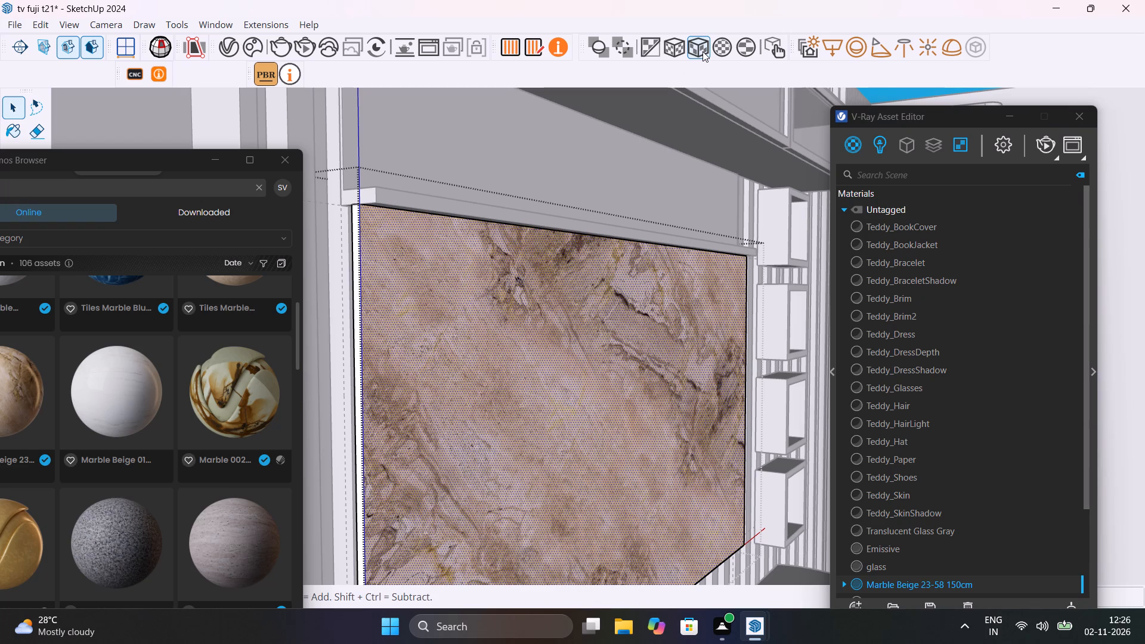
pyautogui.scroll(-4, 651, 66)
pyautogui.scroll(-5, 607, 279)
pyautogui.moveTo(634, 377); pyautogui.dragTo(555, 342, button='middle')
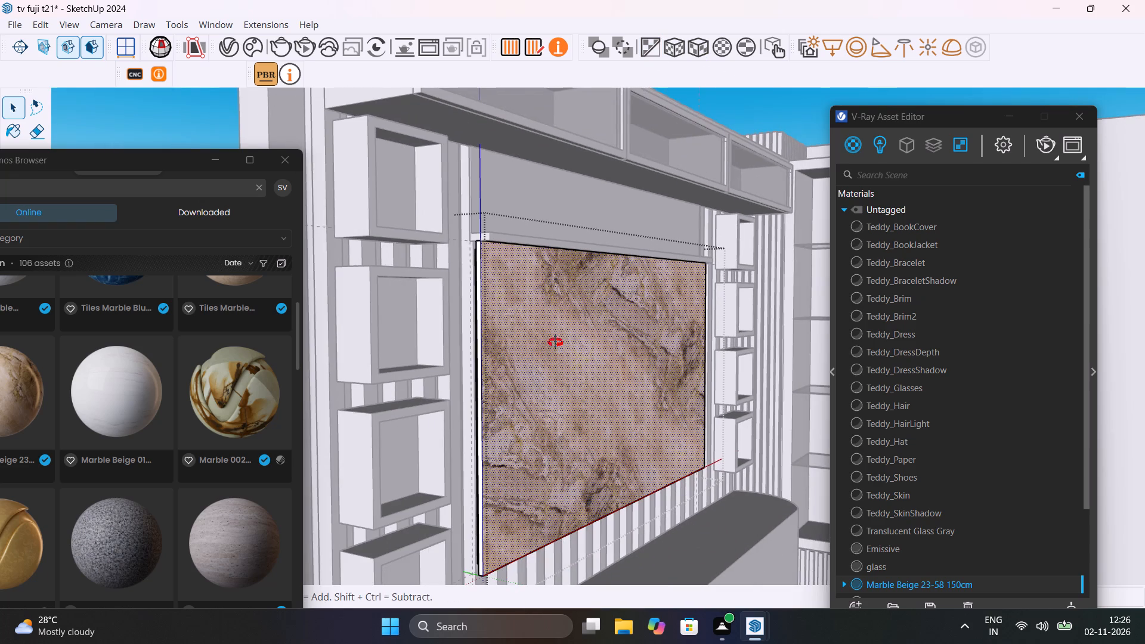
pyautogui.moveTo(555, 342); pyautogui.dragTo(629, 426, button='middle')
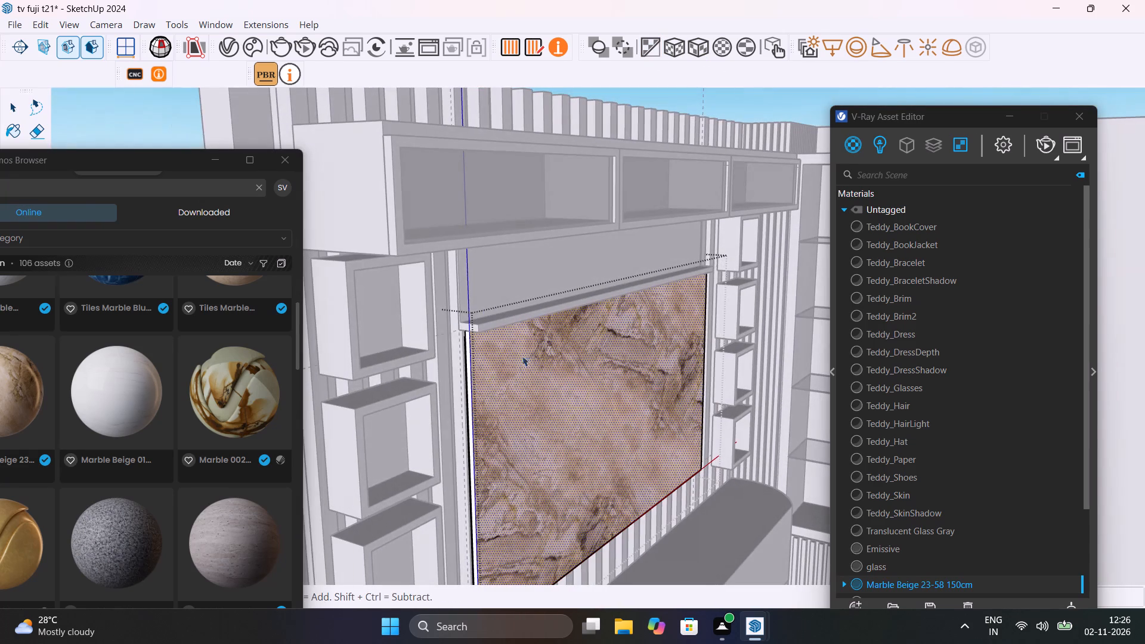
# Bring the Cosmos browser over the model and look through the online marble results for an alternative panel material.
pyautogui.moveTo(164, 154); pyautogui.dragTo(558, 65)
pyautogui.scroll(-2, 592, 357)
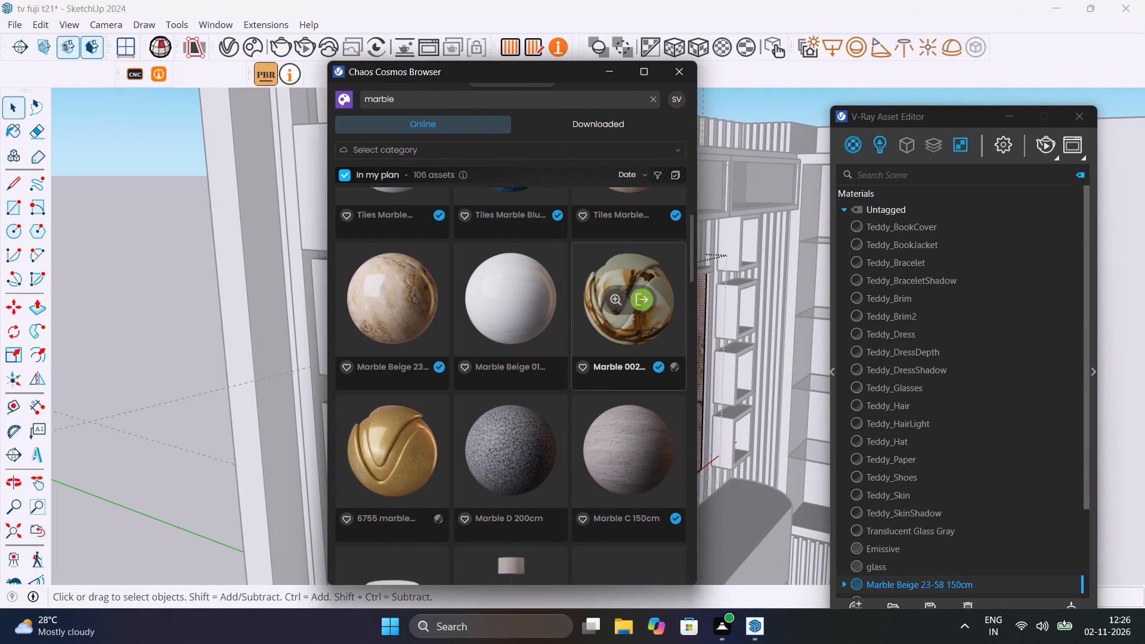
pyautogui.scroll(-17, 592, 357)
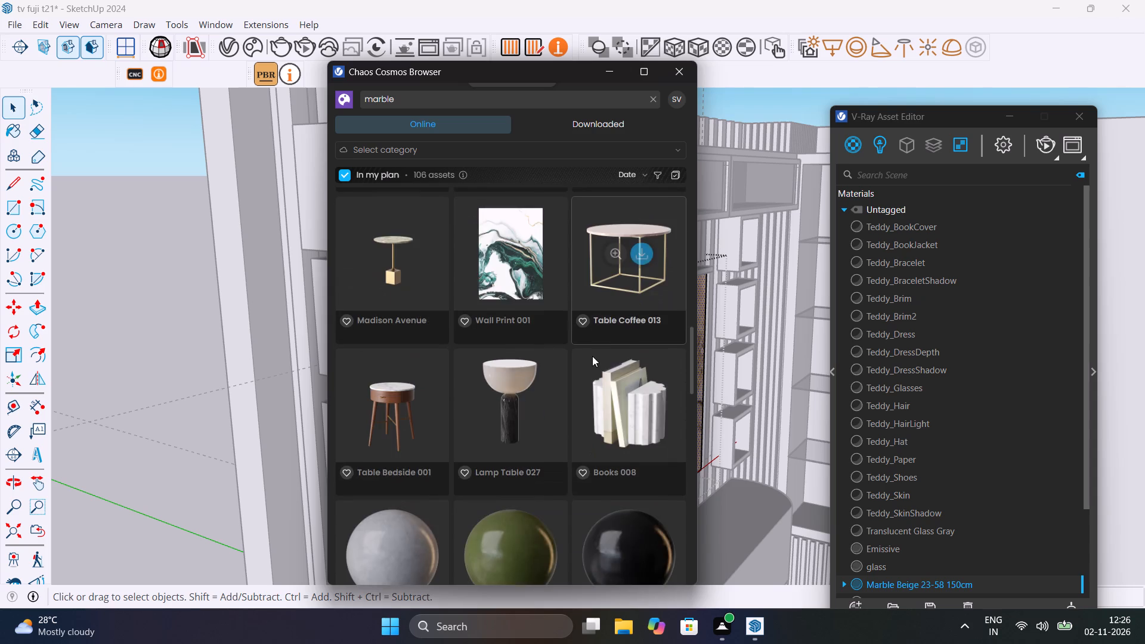
pyautogui.scroll(-15, 592, 356)
pyautogui.scroll(4, 592, 356)
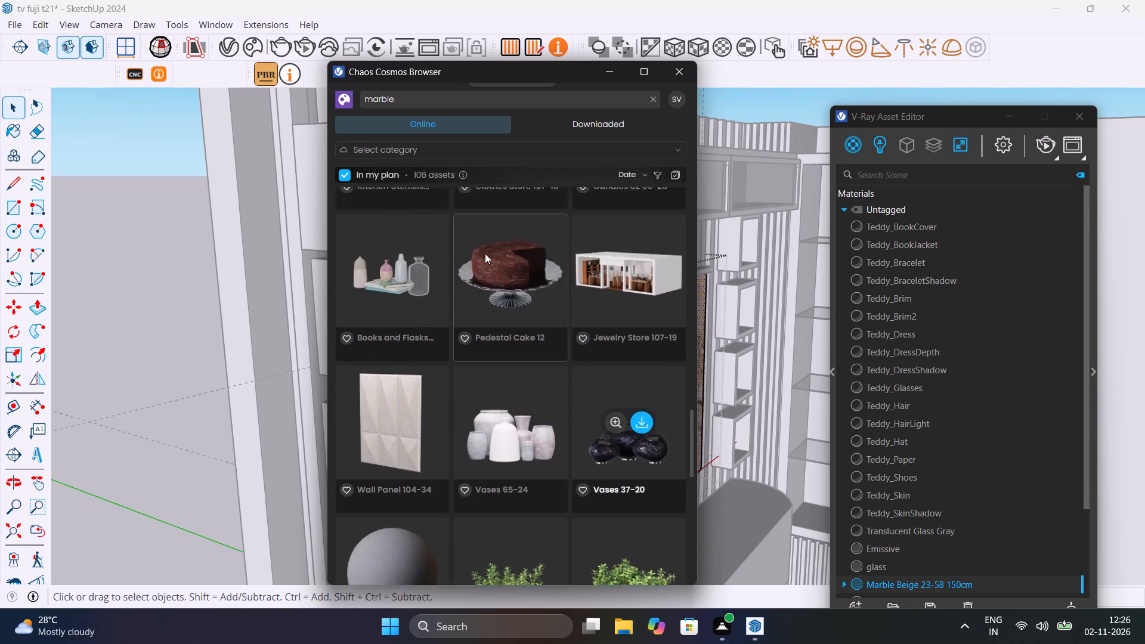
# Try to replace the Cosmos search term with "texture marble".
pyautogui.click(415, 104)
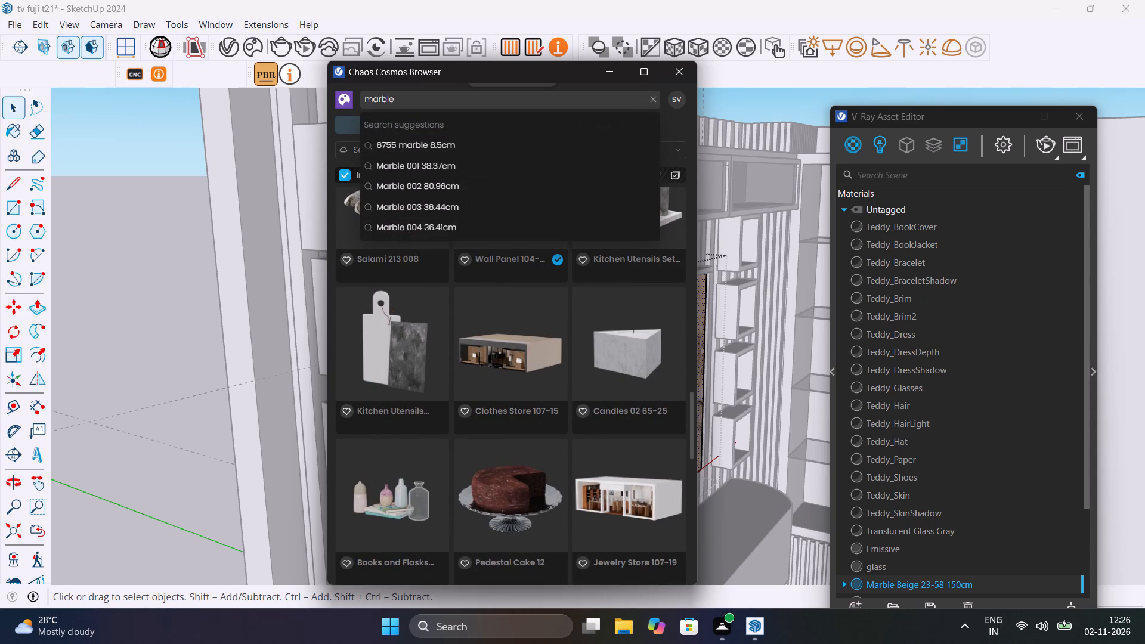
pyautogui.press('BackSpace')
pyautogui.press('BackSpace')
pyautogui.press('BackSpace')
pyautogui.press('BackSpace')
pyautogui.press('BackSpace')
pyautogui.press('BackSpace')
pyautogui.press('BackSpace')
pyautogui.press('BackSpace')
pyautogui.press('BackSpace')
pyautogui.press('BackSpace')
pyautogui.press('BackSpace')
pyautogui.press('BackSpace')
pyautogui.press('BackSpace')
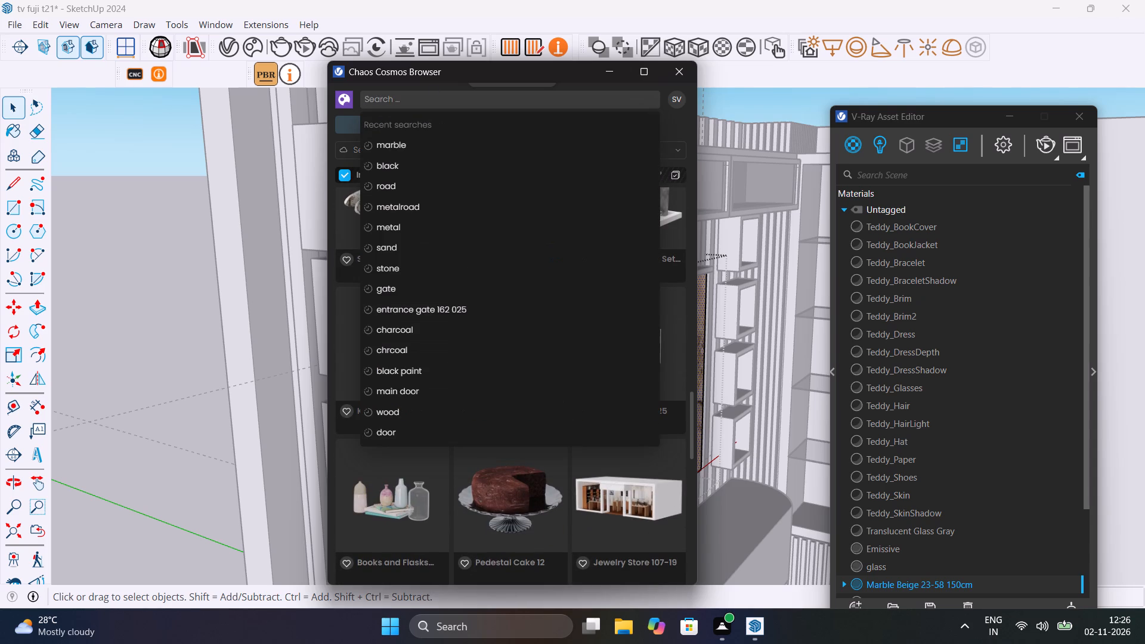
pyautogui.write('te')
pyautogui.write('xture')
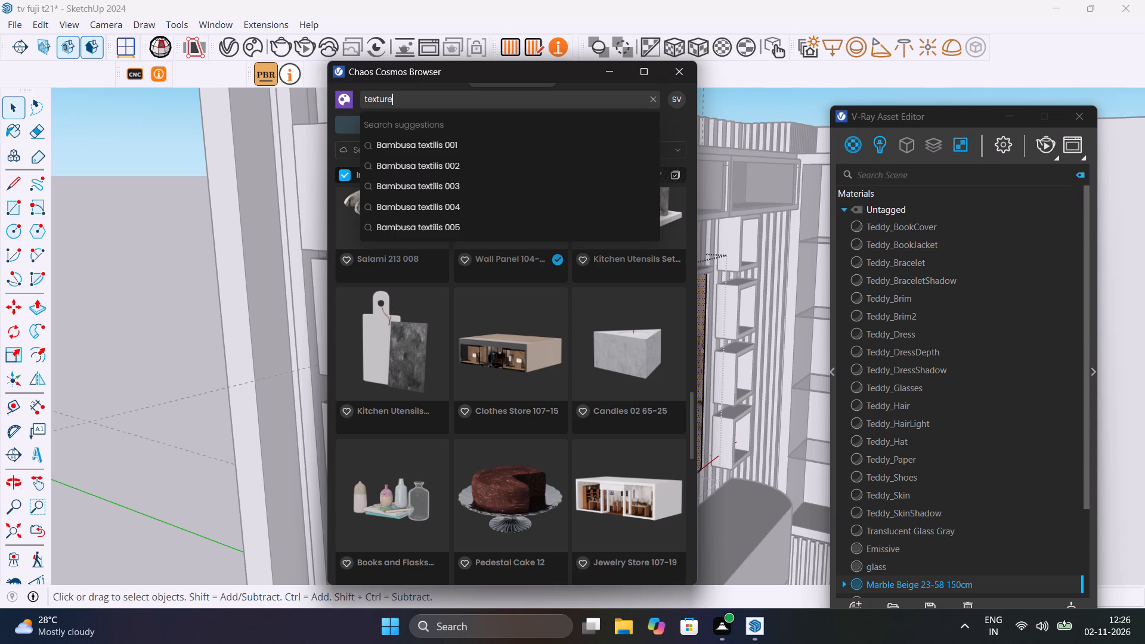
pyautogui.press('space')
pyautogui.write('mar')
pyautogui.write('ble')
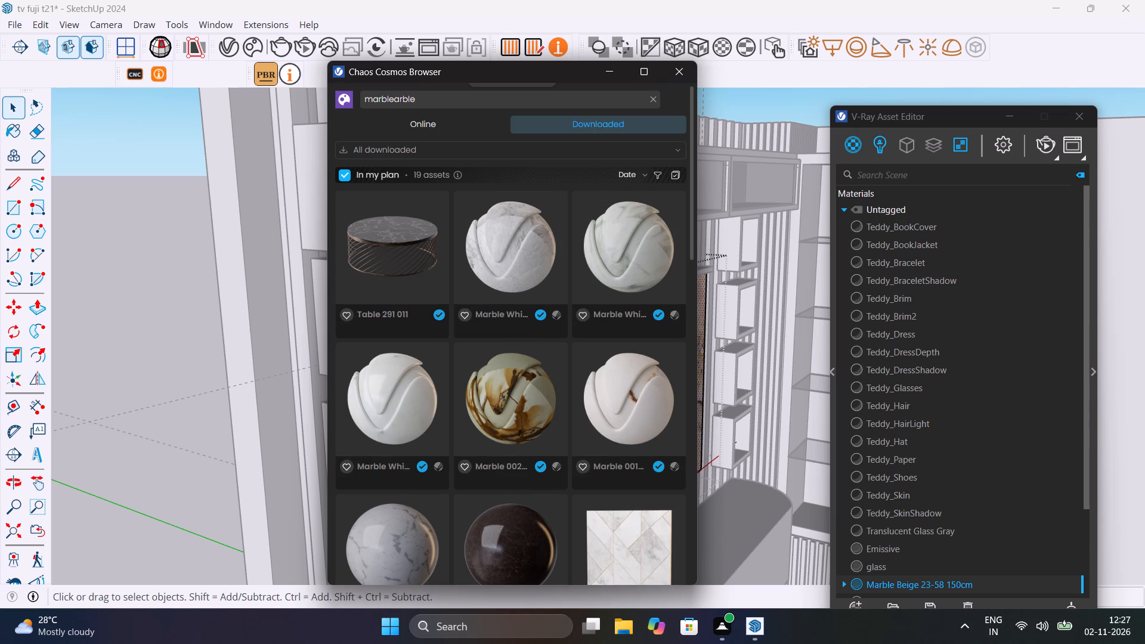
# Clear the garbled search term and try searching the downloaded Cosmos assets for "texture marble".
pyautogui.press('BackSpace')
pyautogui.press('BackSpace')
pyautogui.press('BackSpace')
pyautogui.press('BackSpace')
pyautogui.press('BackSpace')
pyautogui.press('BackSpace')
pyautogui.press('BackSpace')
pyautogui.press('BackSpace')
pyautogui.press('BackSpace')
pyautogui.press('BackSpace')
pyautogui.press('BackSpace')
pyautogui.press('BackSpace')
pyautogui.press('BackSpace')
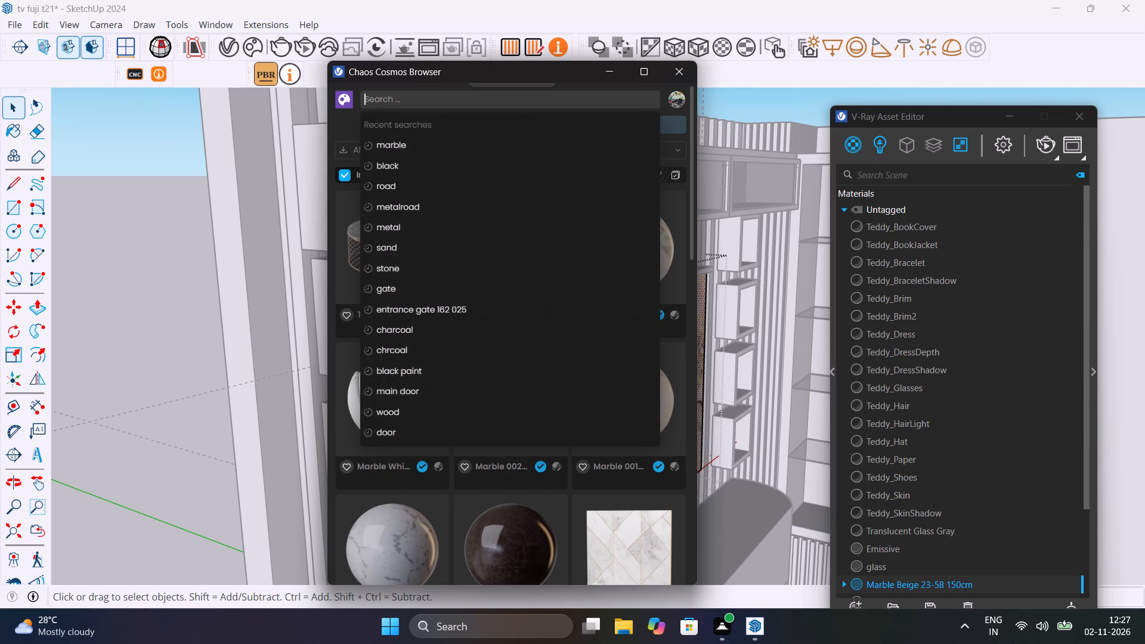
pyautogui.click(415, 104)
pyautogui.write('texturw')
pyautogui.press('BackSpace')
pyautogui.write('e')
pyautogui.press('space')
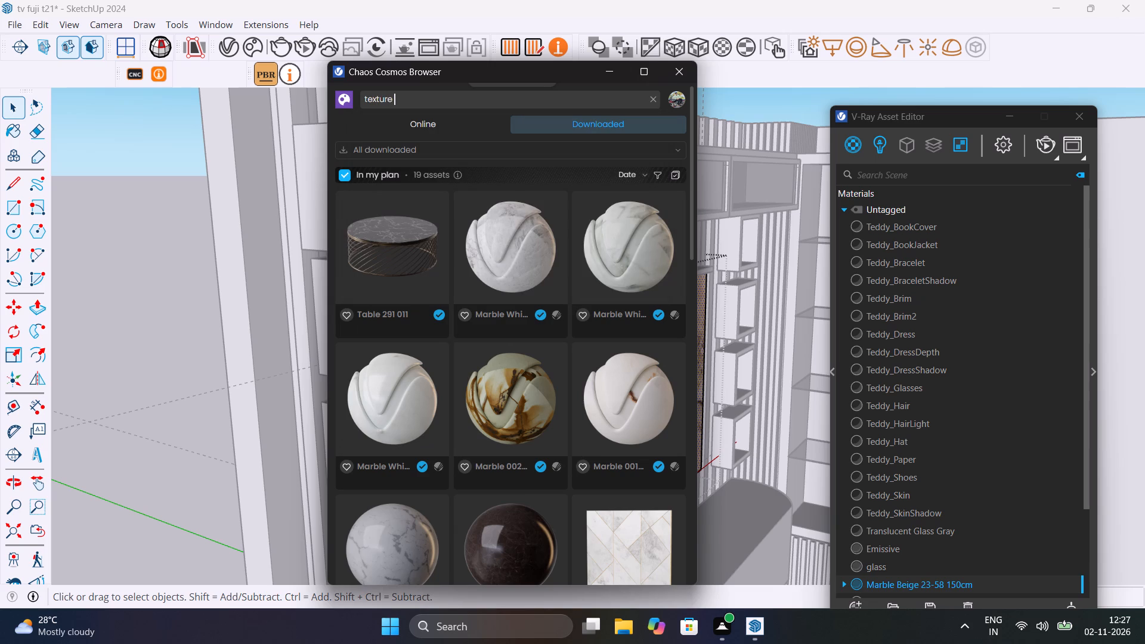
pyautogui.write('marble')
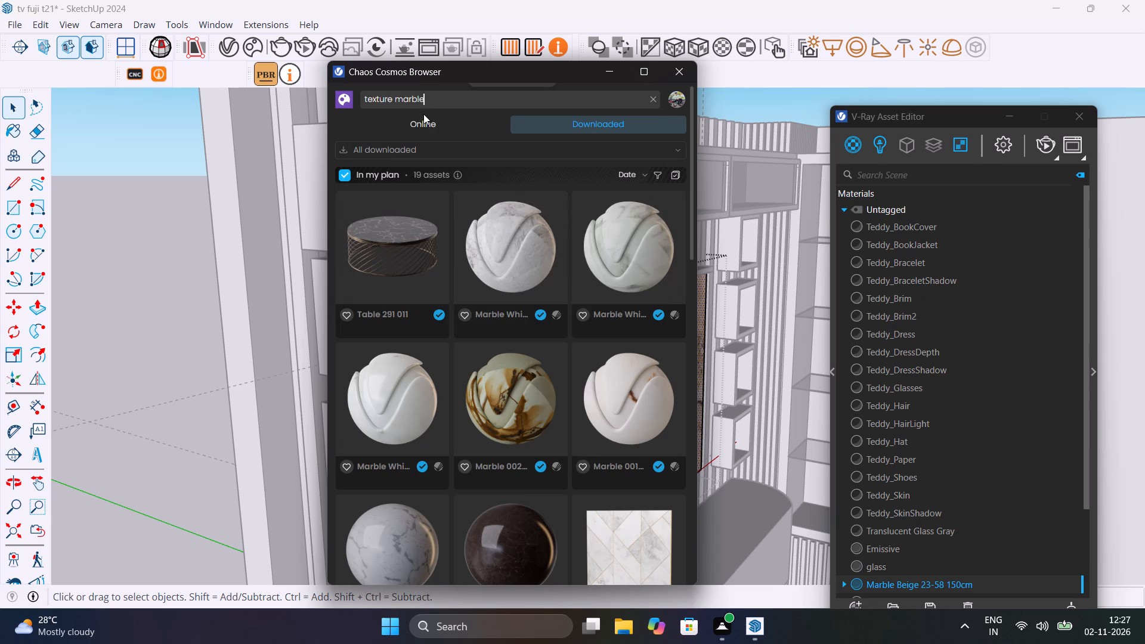
# Switch to the online Cosmos library and search it for "texture marble".
pyautogui.click(432, 122)
pyautogui.click(441, 101)
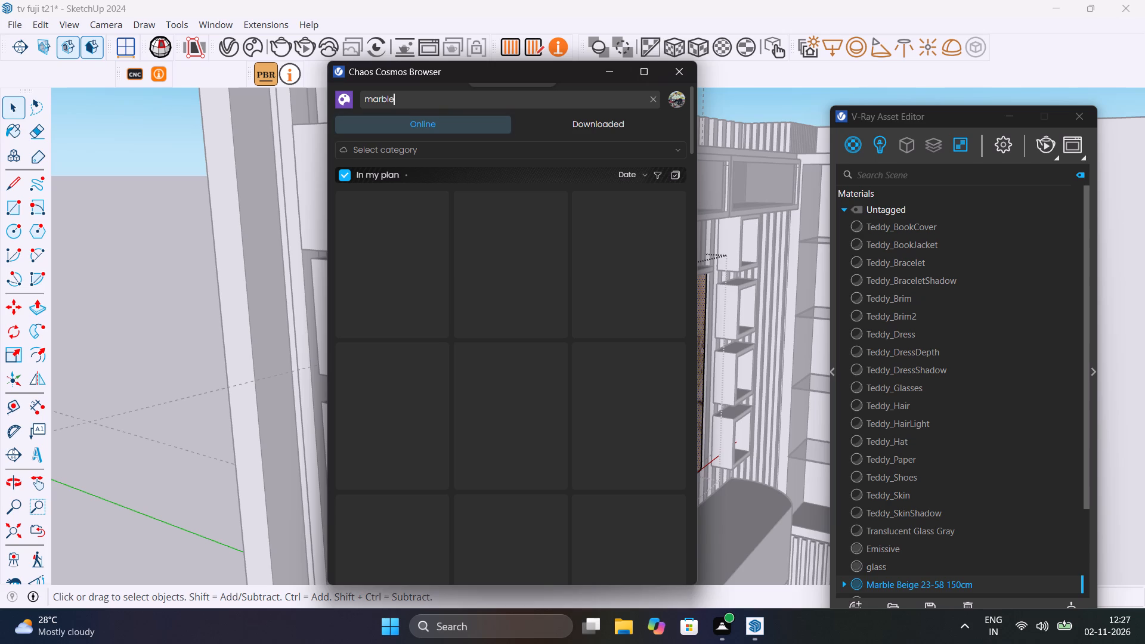
pyautogui.press('BackSpace')
pyautogui.press('BackSpace')
pyautogui.press('BackSpace')
pyautogui.press('BackSpace')
pyautogui.press('BackSpace')
pyautogui.press('BackSpace')
pyautogui.press('BackSpace')
pyautogui.press('BackSpace')
pyautogui.press('BackSpace')
pyautogui.press('BackSpace')
pyautogui.press('BackSpace')
pyautogui.press('BackSpace')
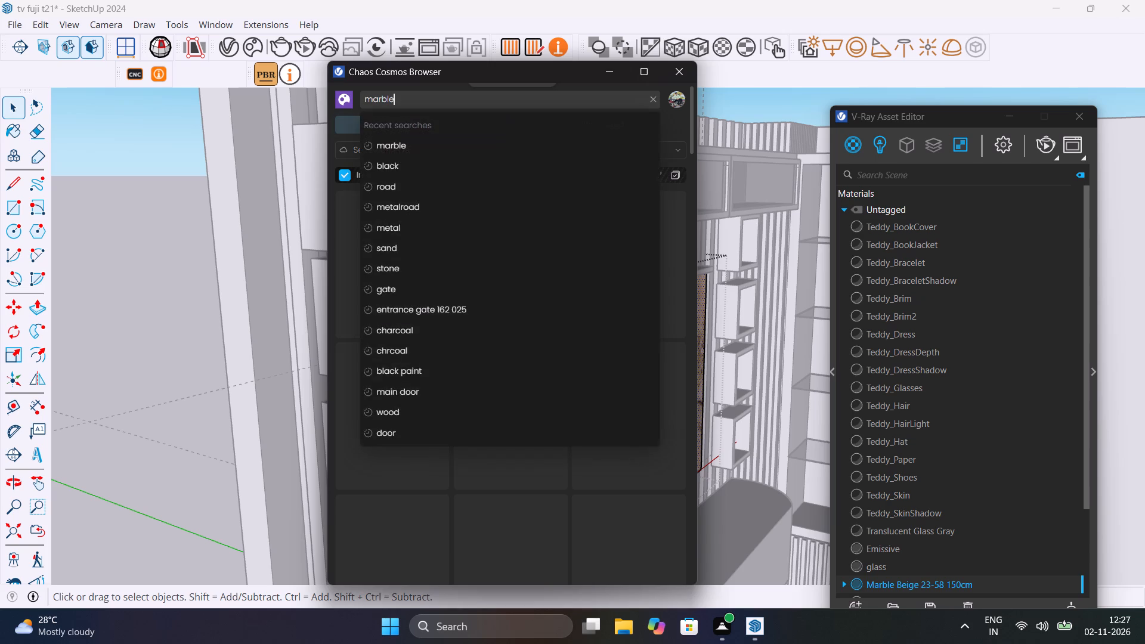
pyautogui.write('tex')
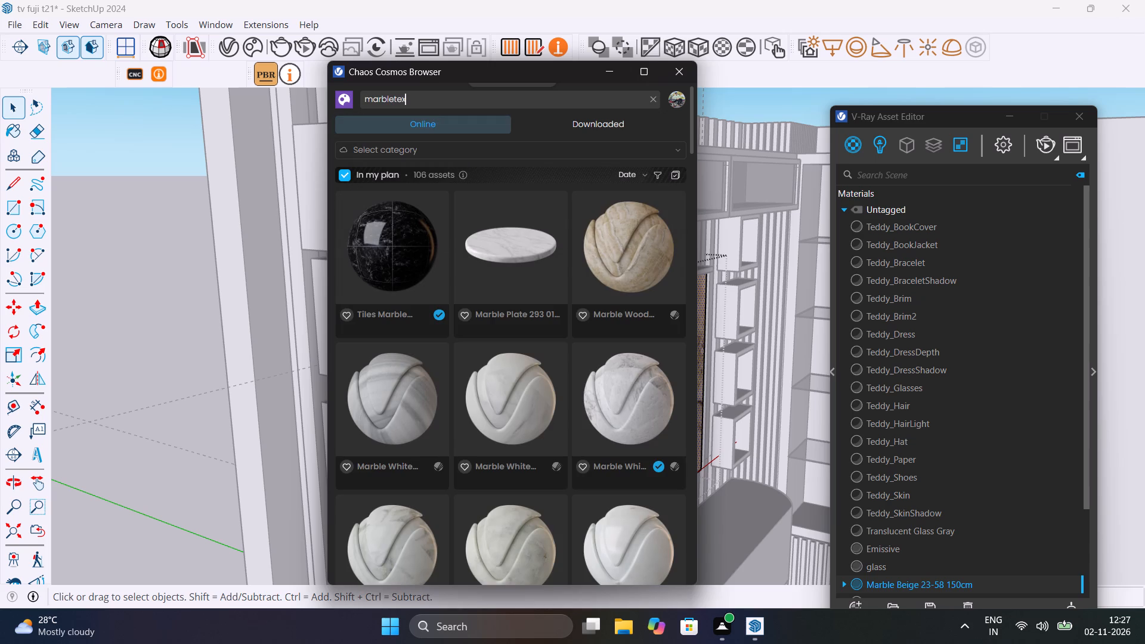
pyautogui.press('t')
pyautogui.press('BackSpace')
pyautogui.press('BackSpace')
pyautogui.press('BackSpace')
pyautogui.press('BackSpace')
pyautogui.press('BackSpace')
pyautogui.press('BackSpace')
pyautogui.press('BackSpace')
pyautogui.press('BackSpace')
pyautogui.press('BackSpace')
pyautogui.press('BackSpace')
pyautogui.press('BackSpace')
pyautogui.press('BackSpace')
pyautogui.press('BackSpace')
pyautogui.press('BackSpace')
pyautogui.press('BackSpace')
pyautogui.press('BackSpace')
pyautogui.press('BackSpace')
pyautogui.press('BackSpace')
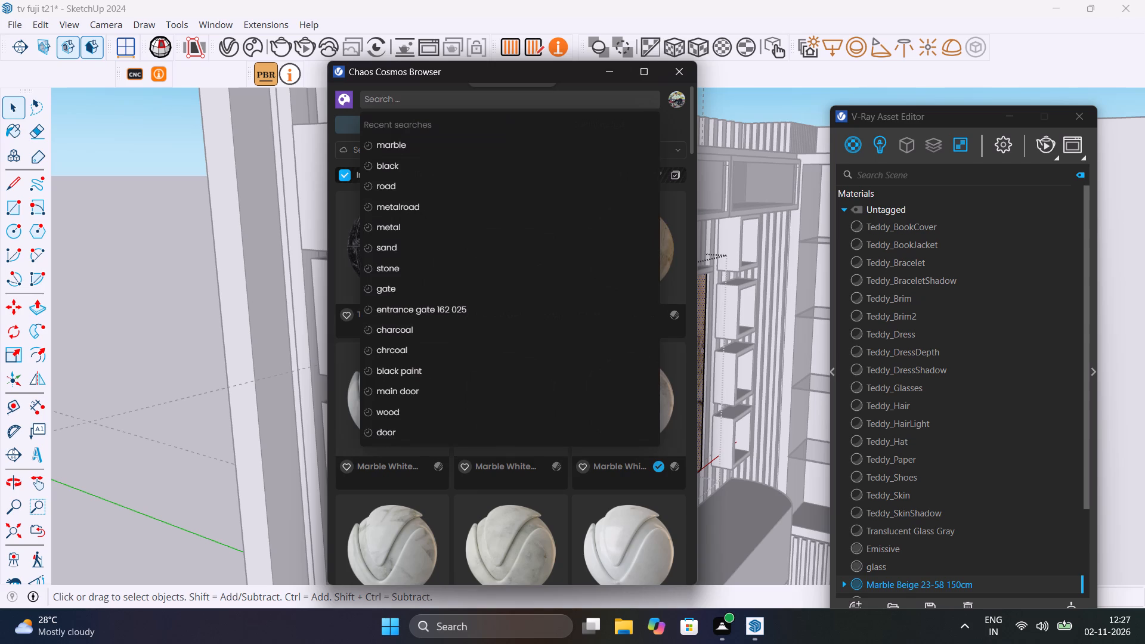
pyautogui.write('te')
pyautogui.write('xt')
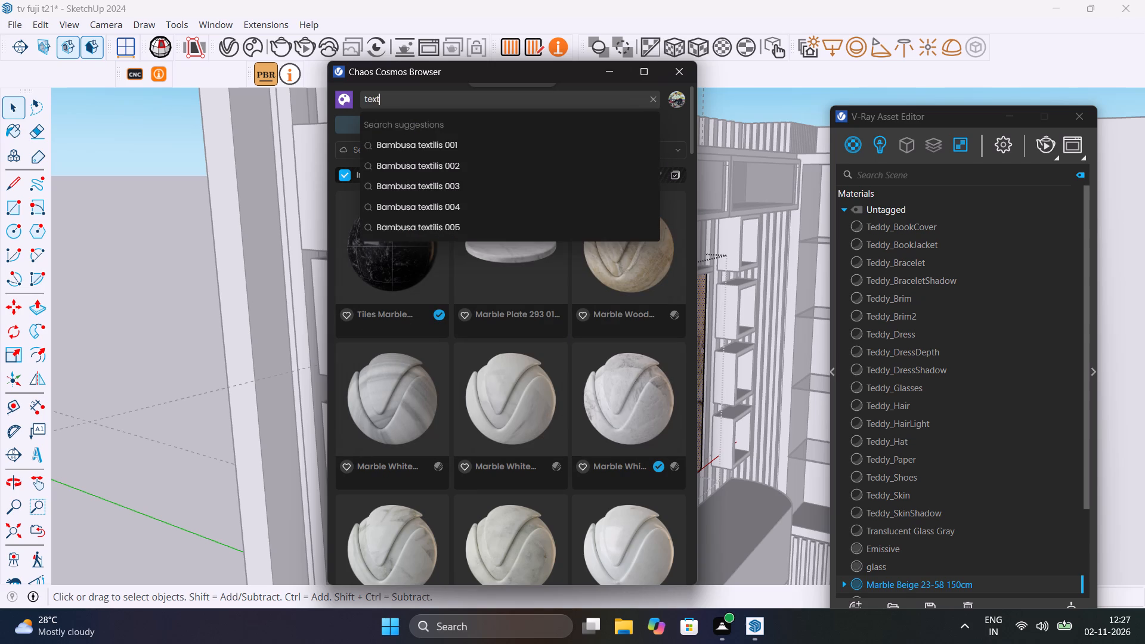
pyautogui.write('ure')
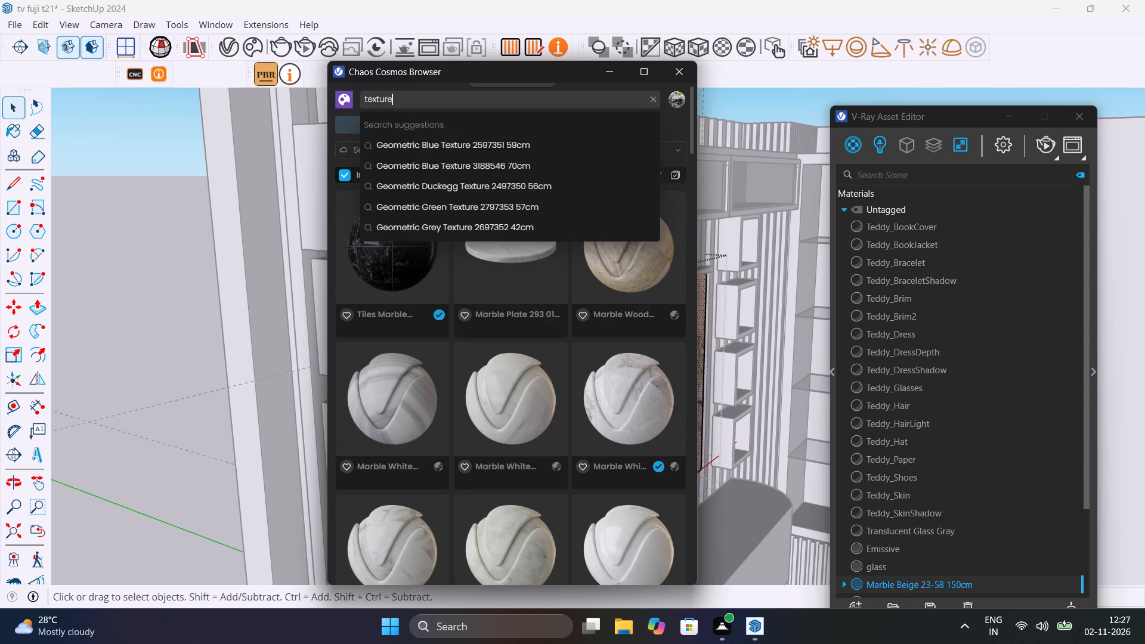
pyautogui.press('space')
pyautogui.write('marble')
pyautogui.press('Return')
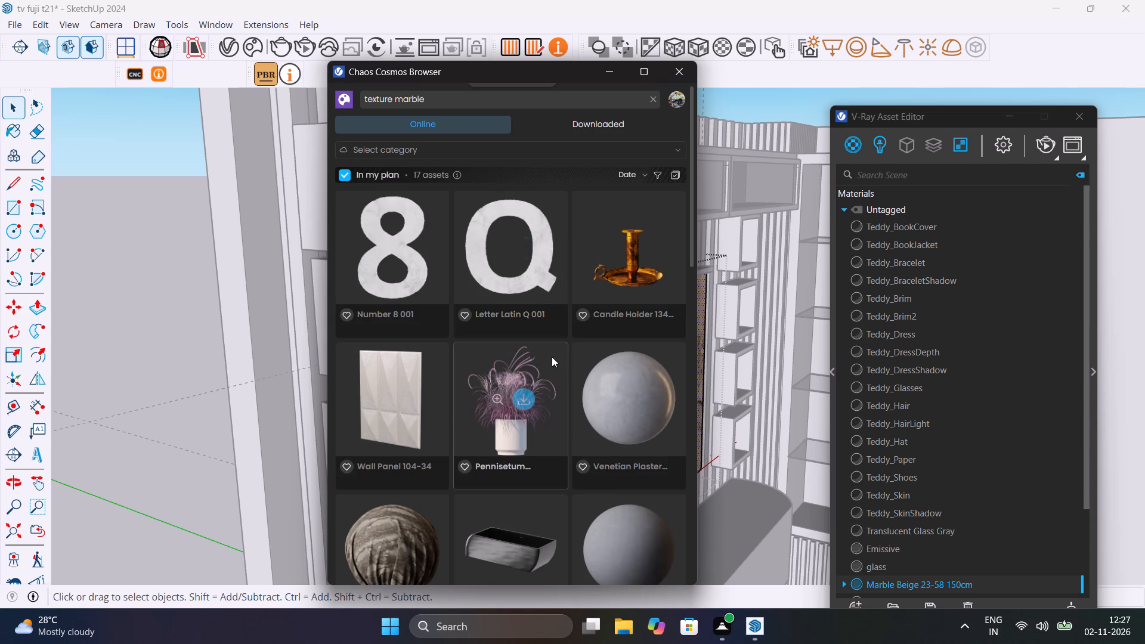
# Look through the online texture marble results for a material that suits the TV back panel.
pyautogui.scroll(-11, 552, 357)
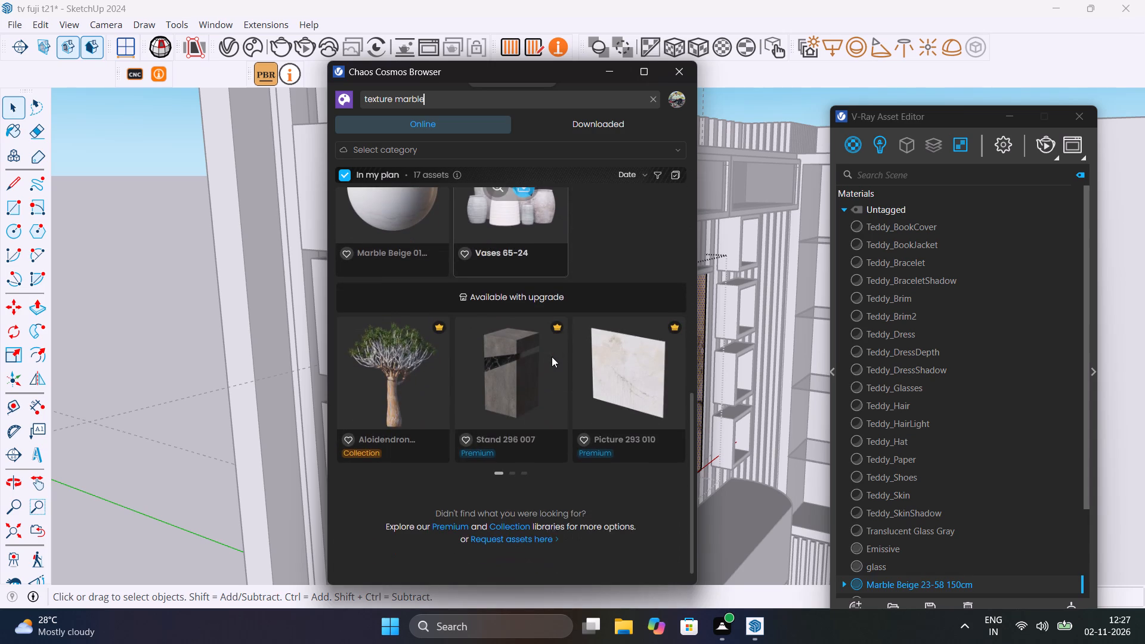
pyautogui.scroll(-3, 552, 357)
pyautogui.scroll(17, 552, 357)
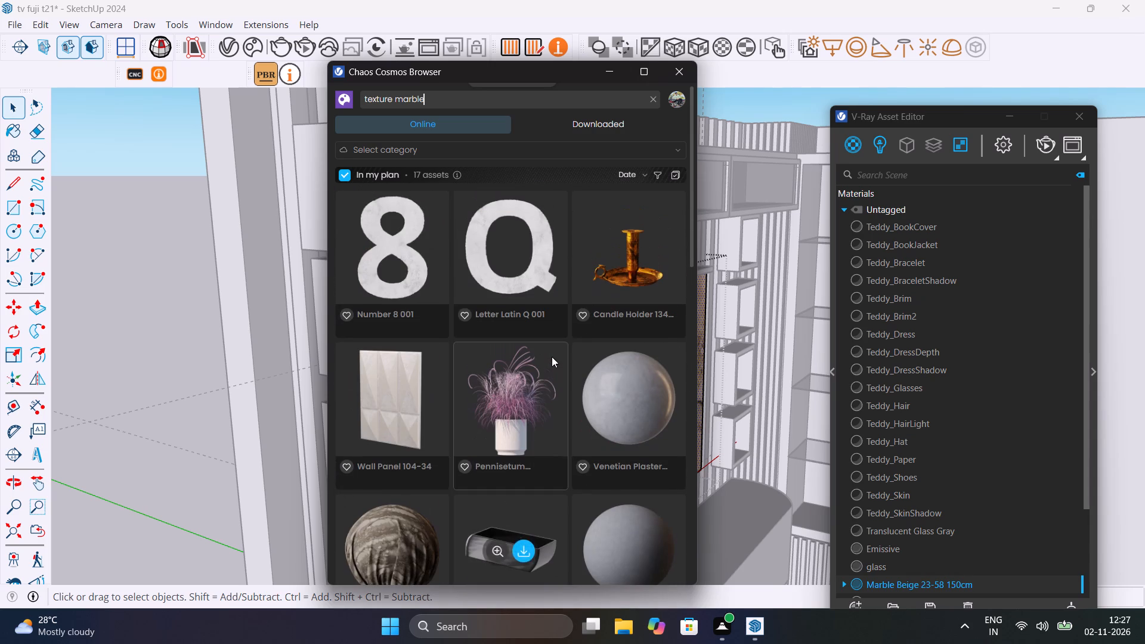
pyautogui.scroll(2, 552, 357)
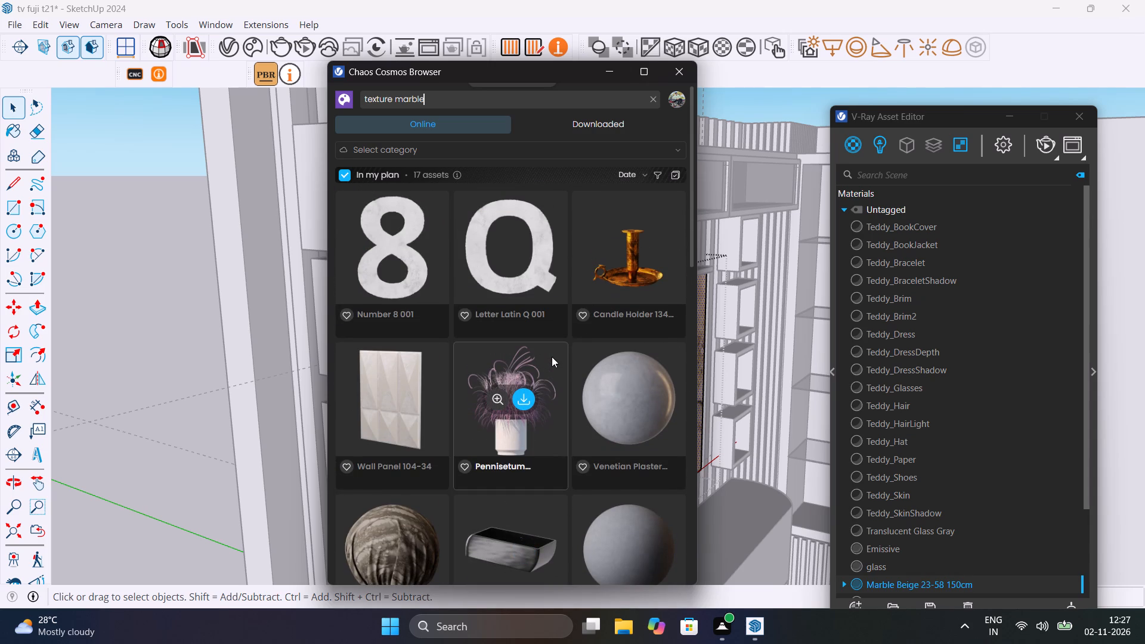
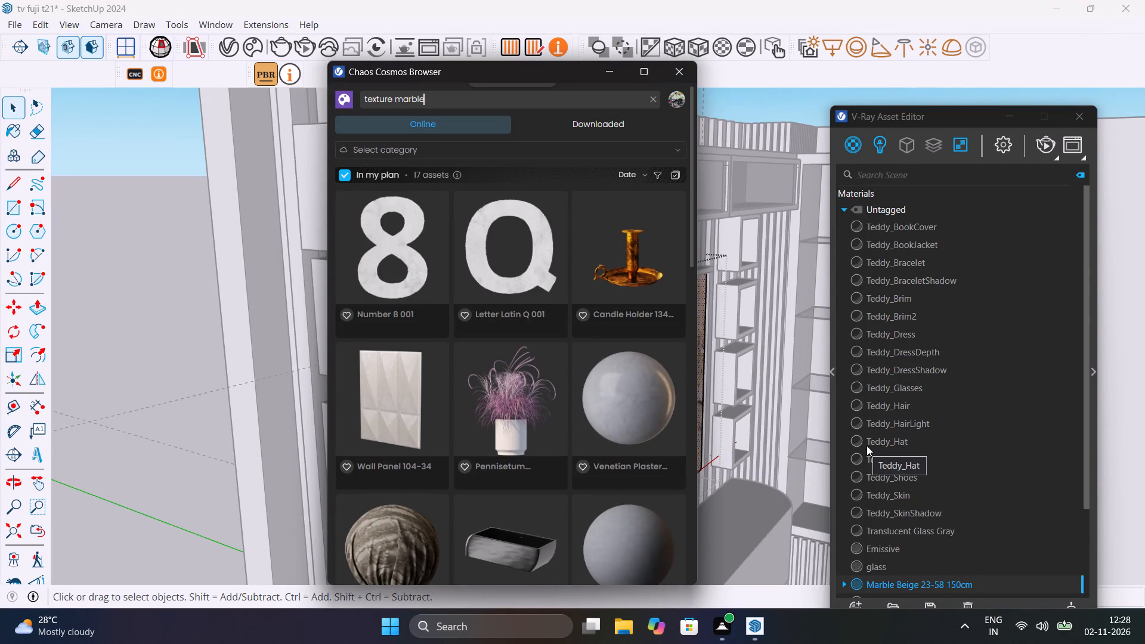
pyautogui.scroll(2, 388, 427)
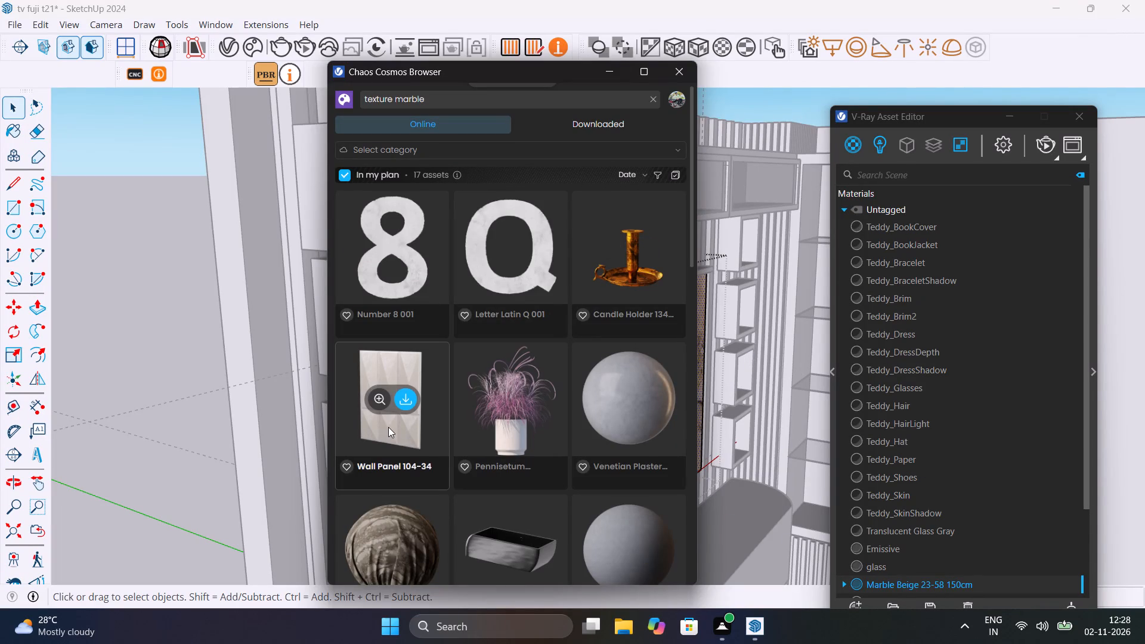
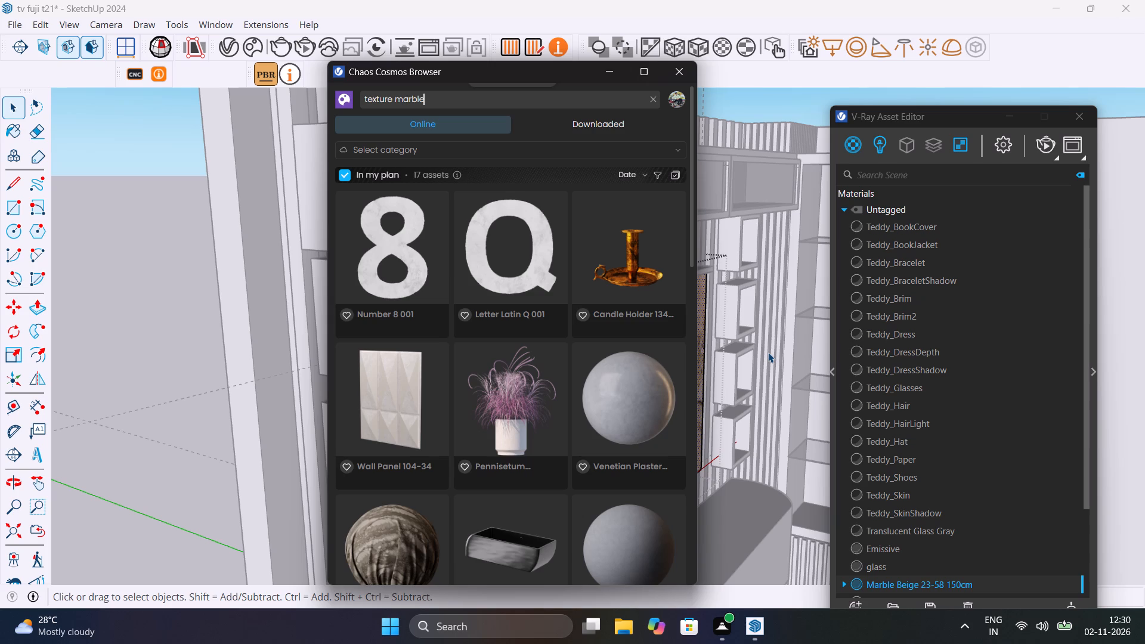
# Look through the Cosmos results for "texture marble" to find a suitable marble material for the TV back panel.
pyautogui.scroll(6, 484, 381)
pyautogui.scroll(-5, 484, 380)
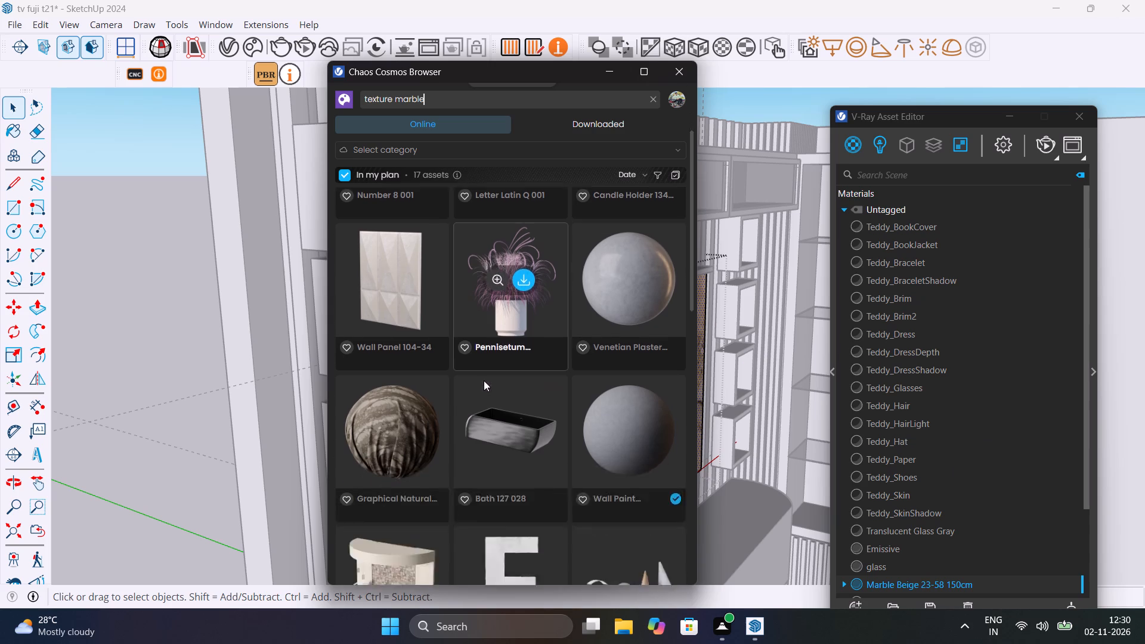
pyautogui.scroll(-1, 484, 380)
pyautogui.scroll(-2, 543, 441)
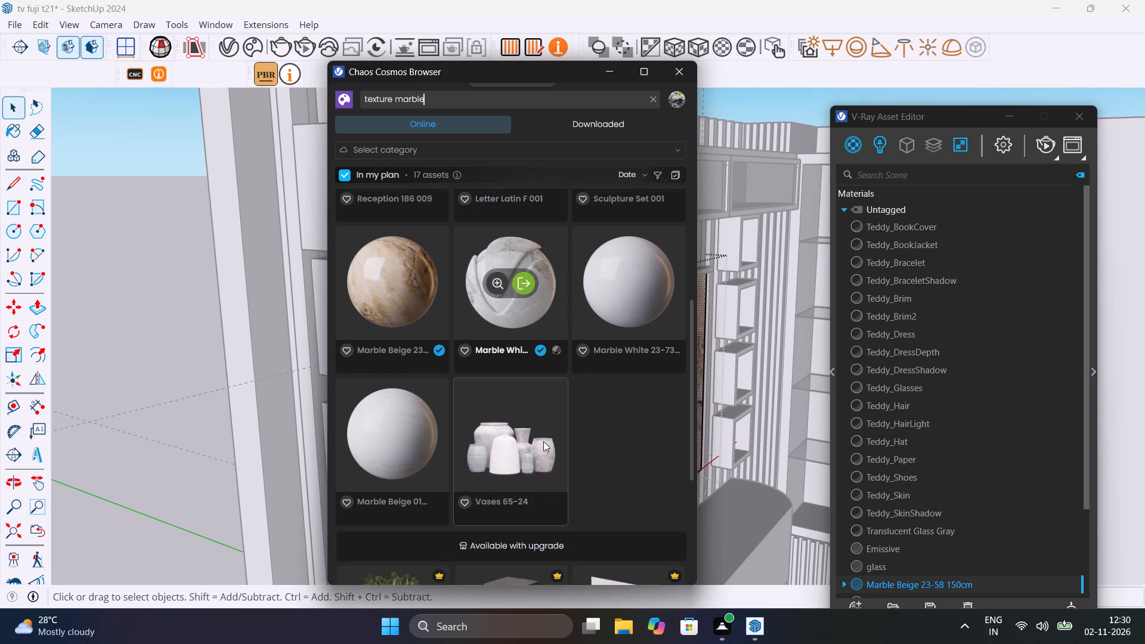
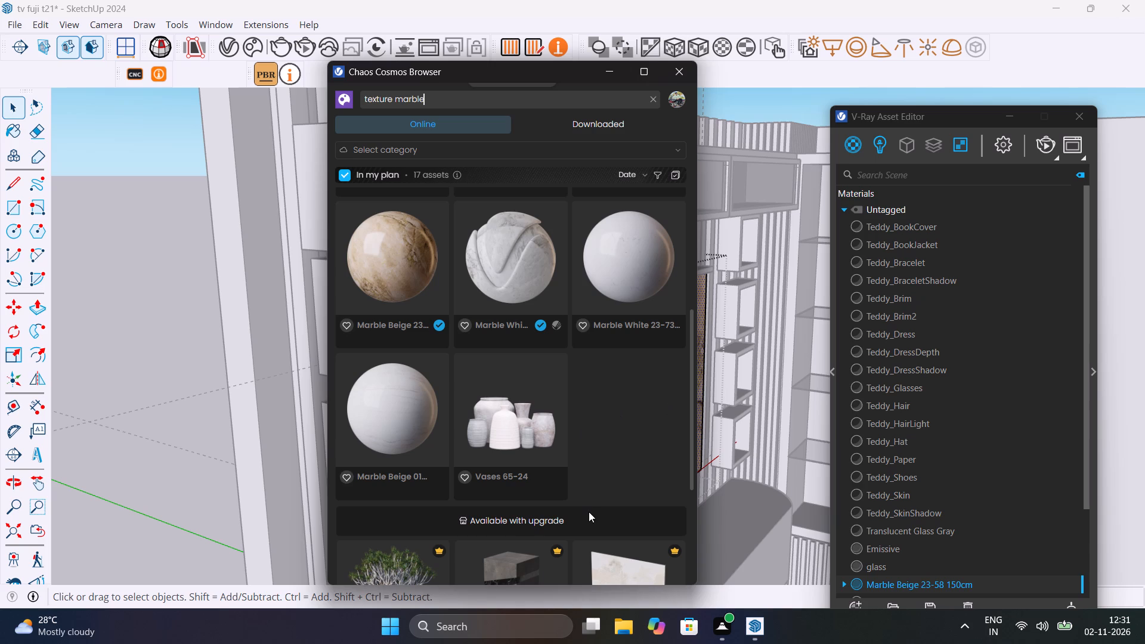
# Shorten the Chaos Cosmos search term to "marble" and run the search for marble materials.
pyautogui.scroll(5, 518, 443)
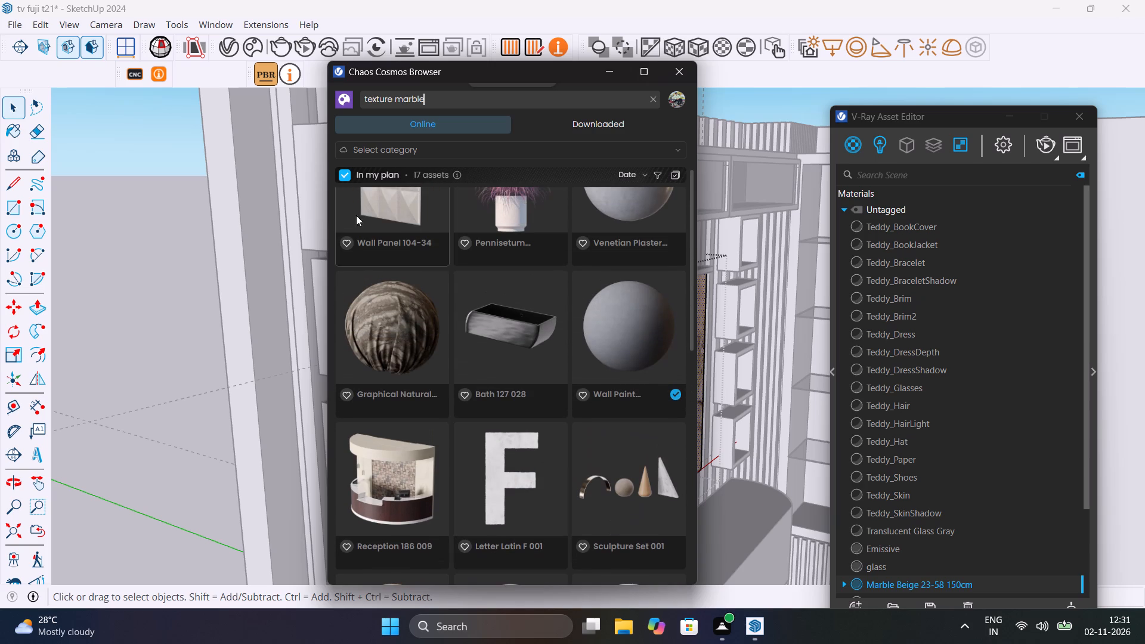
pyautogui.click(393, 101)
pyautogui.press('BackSpace')
pyautogui.press('BackSpace')
pyautogui.press('BackSpace')
pyautogui.press('BackSpace')
pyautogui.press('BackSpace')
pyautogui.press('BackSpace')
pyautogui.press('BackSpace')
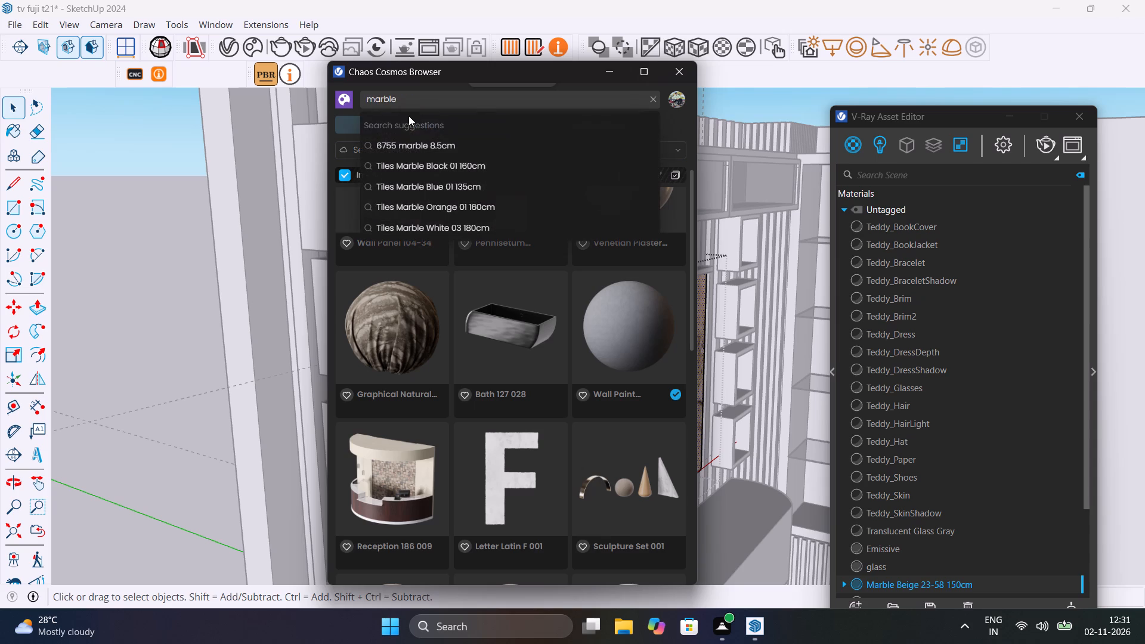
pyautogui.press('Return')
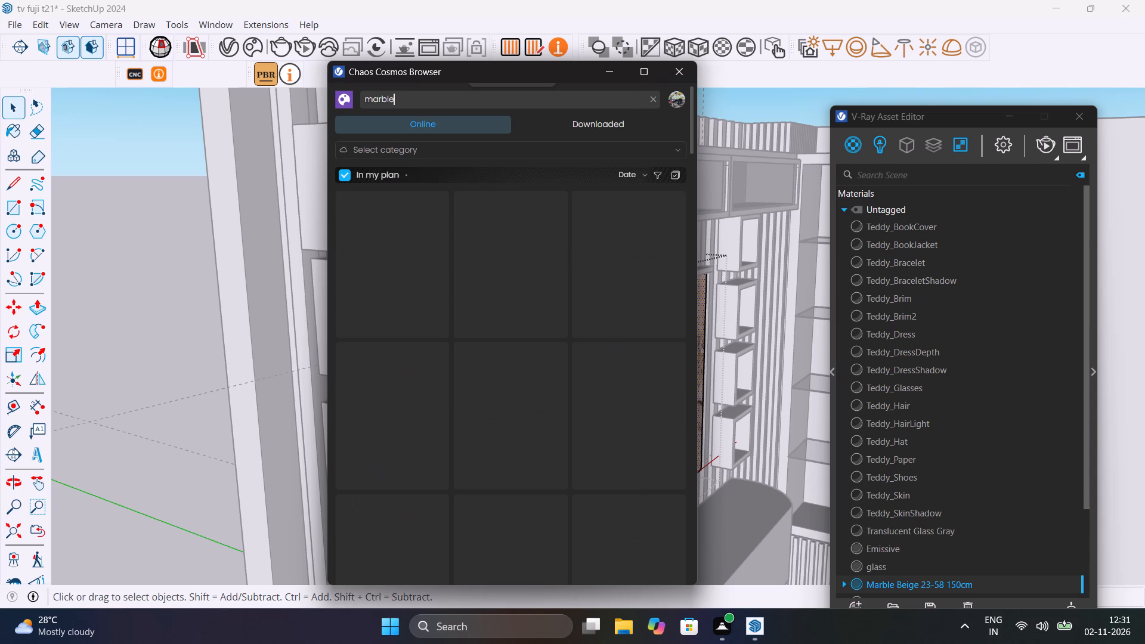
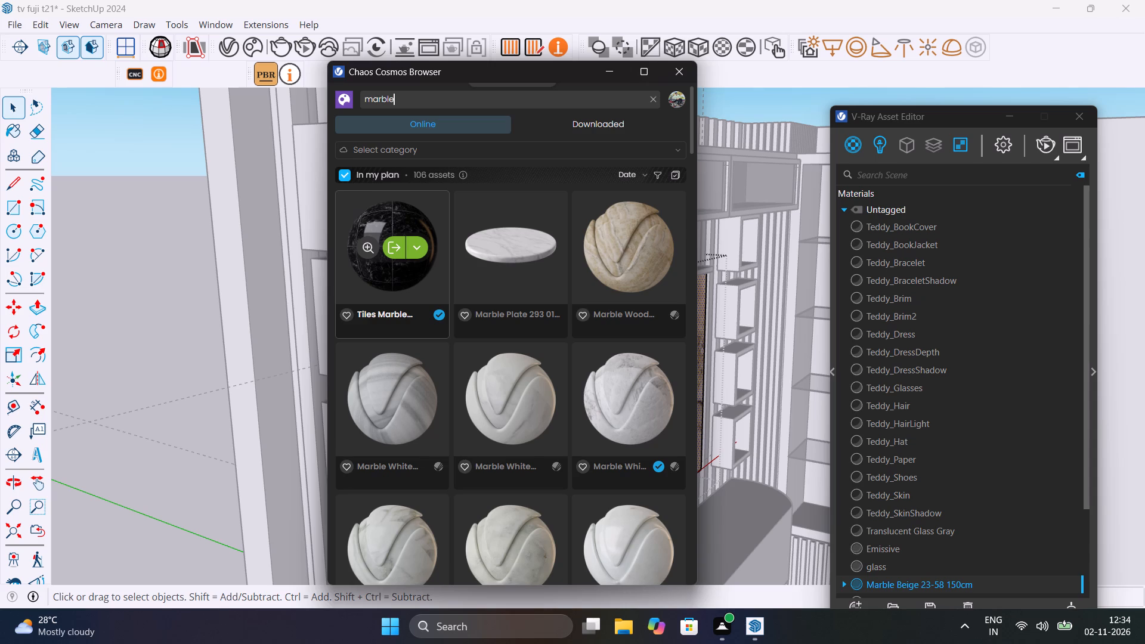
# Browse the marble search results in Chaos Cosmos for a material that suits the TV back panel.
pyautogui.scroll(3, 445, 309)
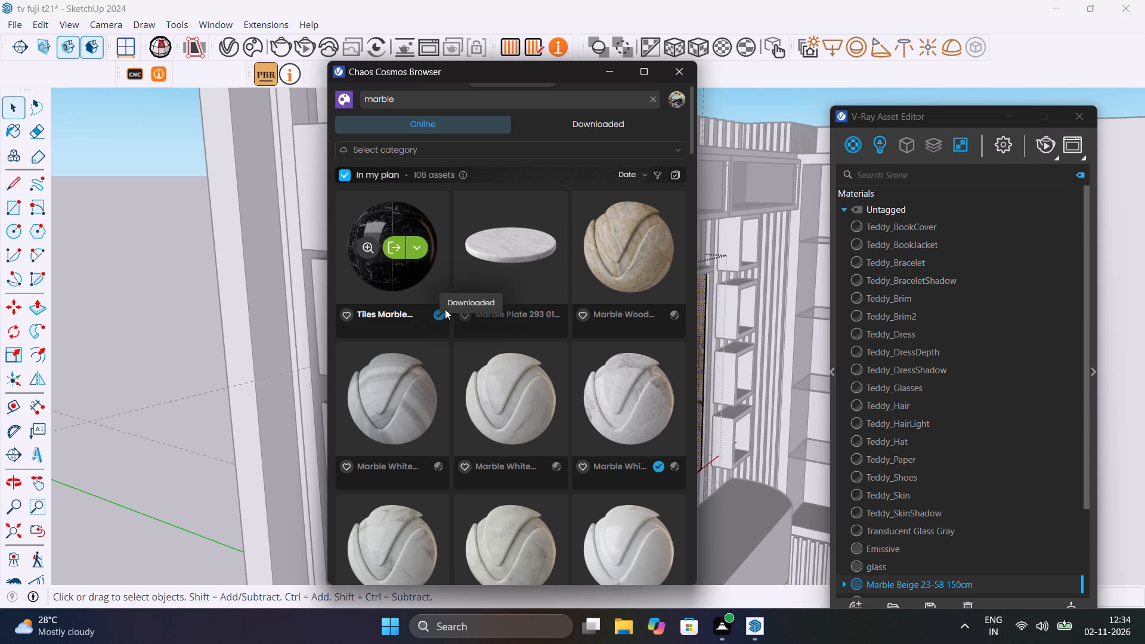
pyautogui.scroll(7, 445, 309)
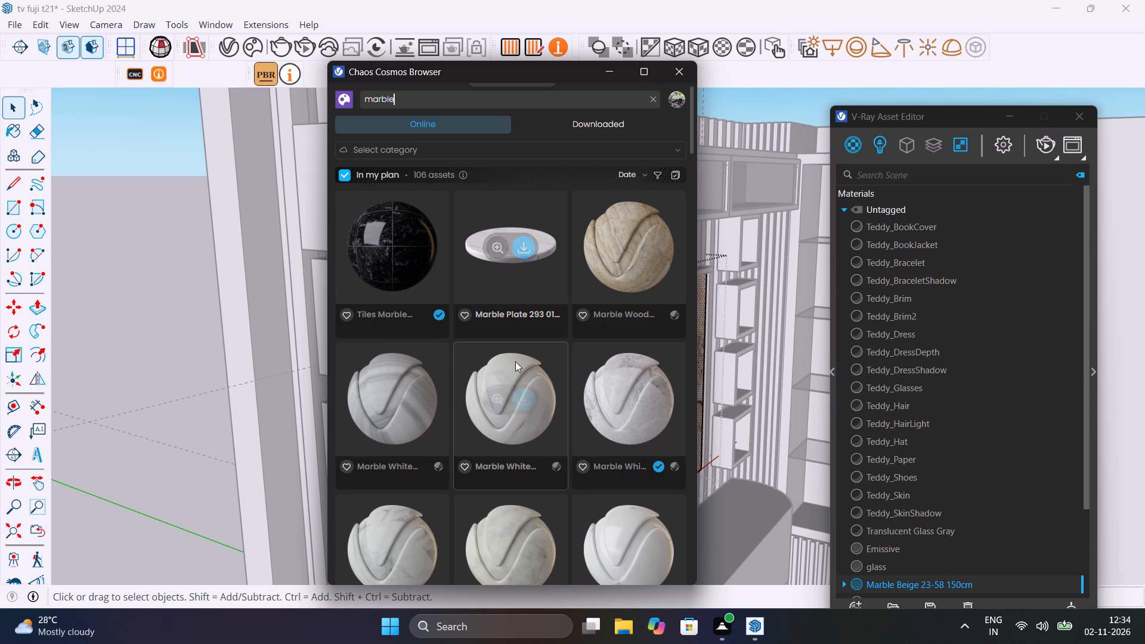
pyautogui.scroll(-10, 515, 361)
pyautogui.scroll(3, 515, 361)
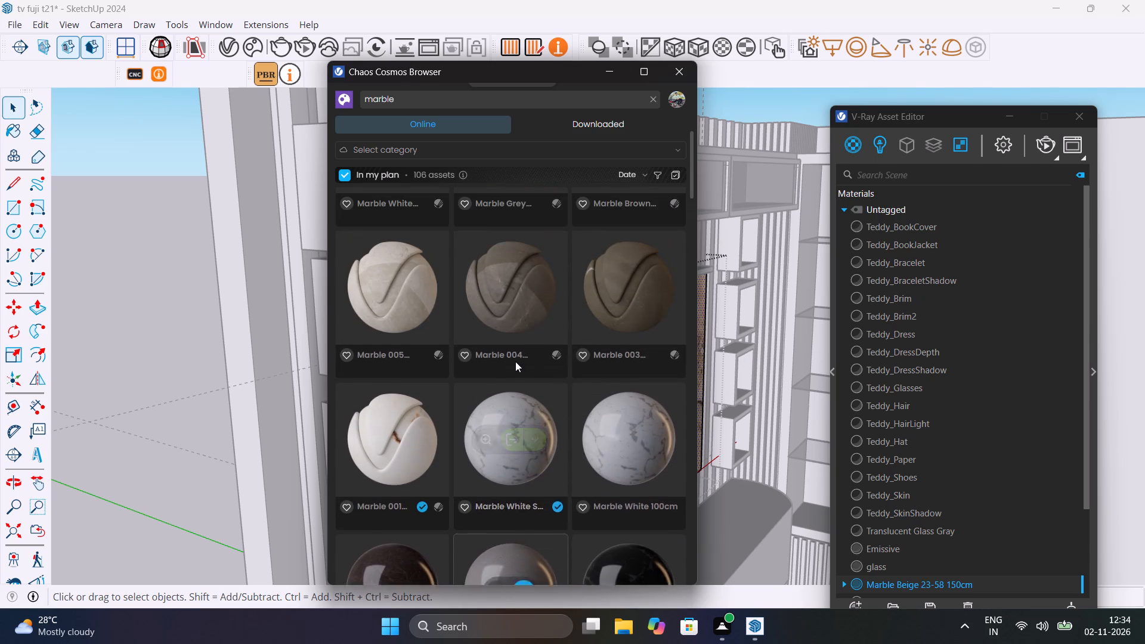
pyautogui.scroll(-5, 515, 361)
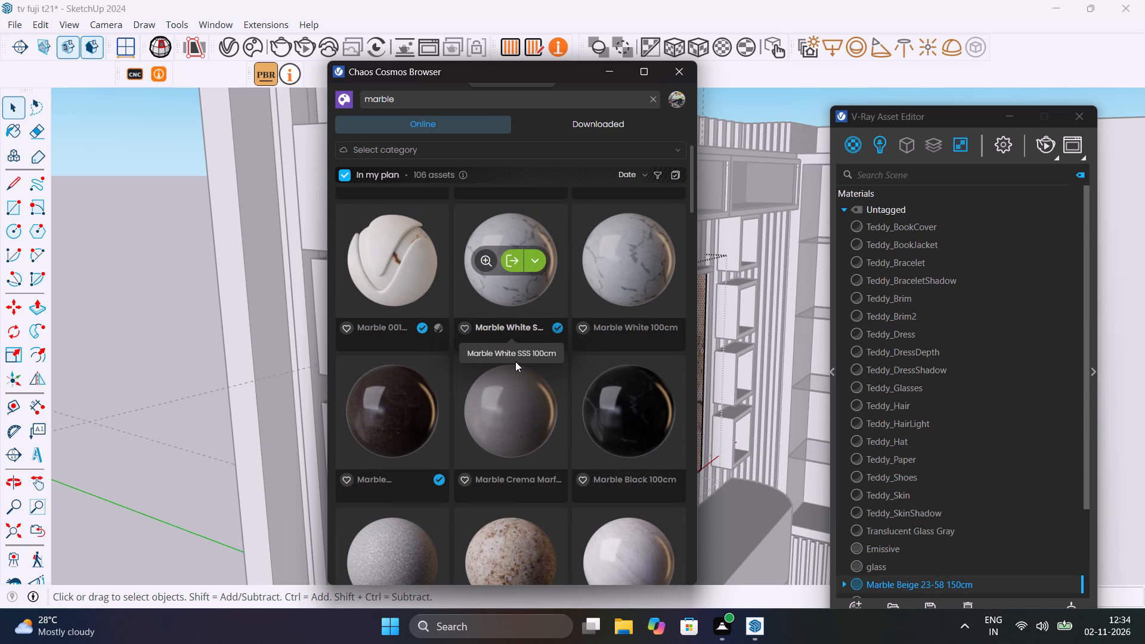
pyautogui.scroll(-10, 515, 361)
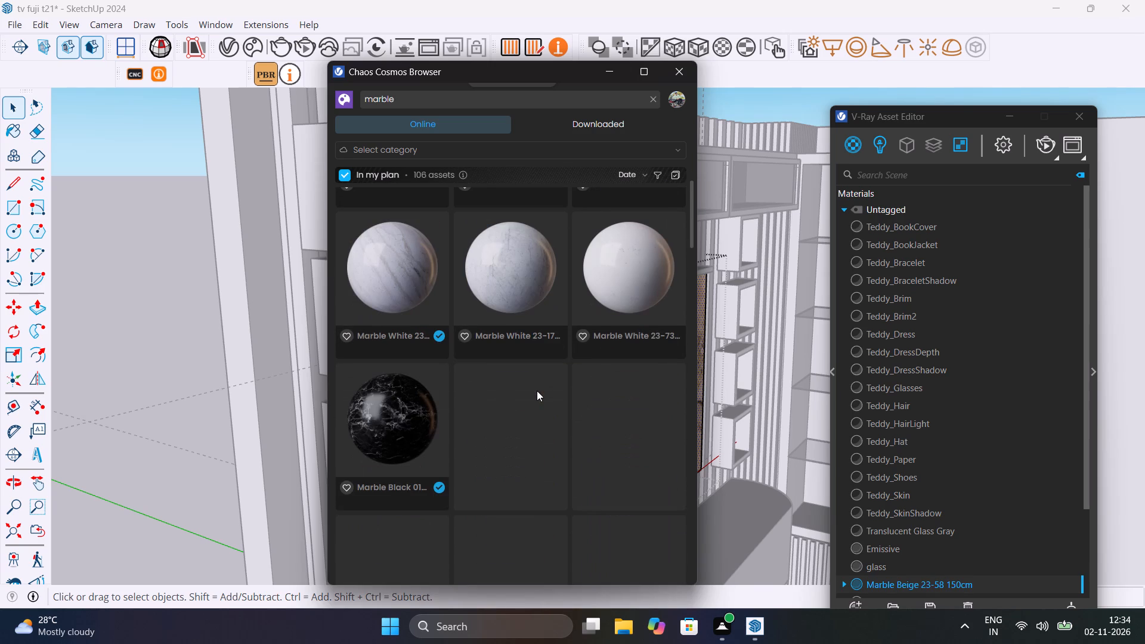
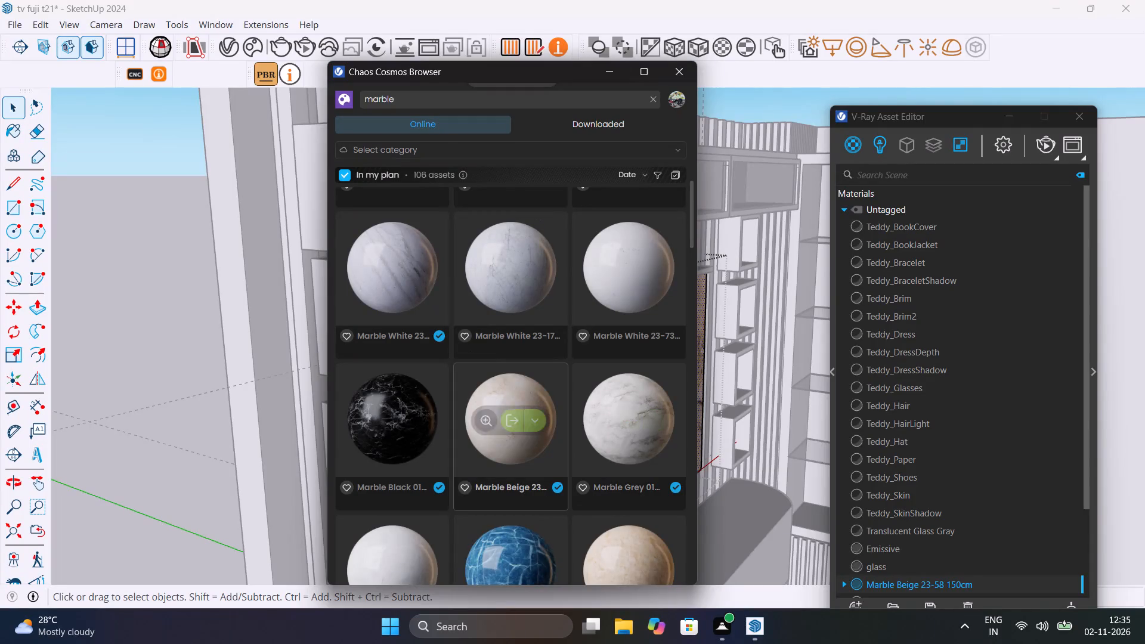
# Import the Marble Beige 23-86 150cm material from Chaos Cosmos and apply it to the selected TV back panel face.
pyautogui.click(516, 419)
pyautogui.moveTo(555, 72); pyautogui.dragTo(265, 125)
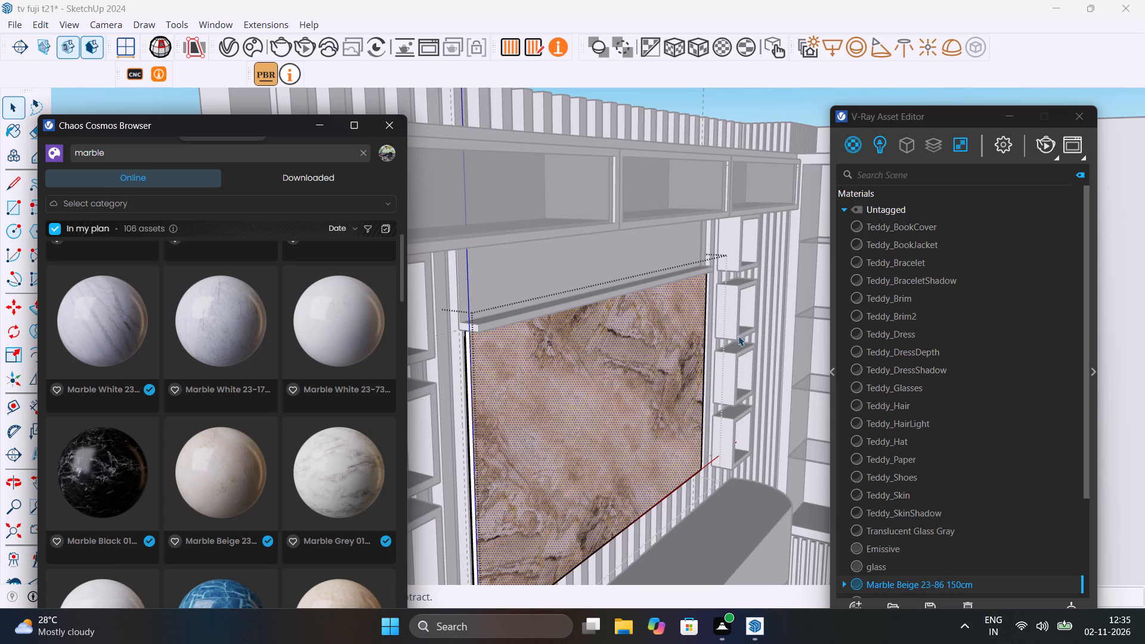
pyautogui.scroll(-2, 864, 456)
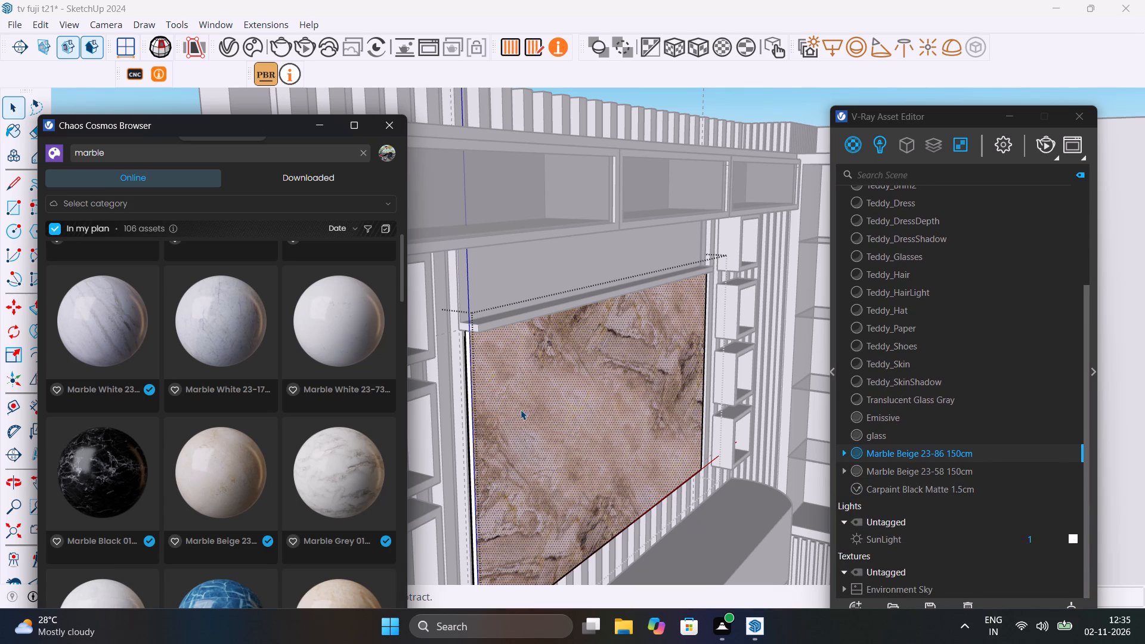
pyautogui.rightClick(979, 448)
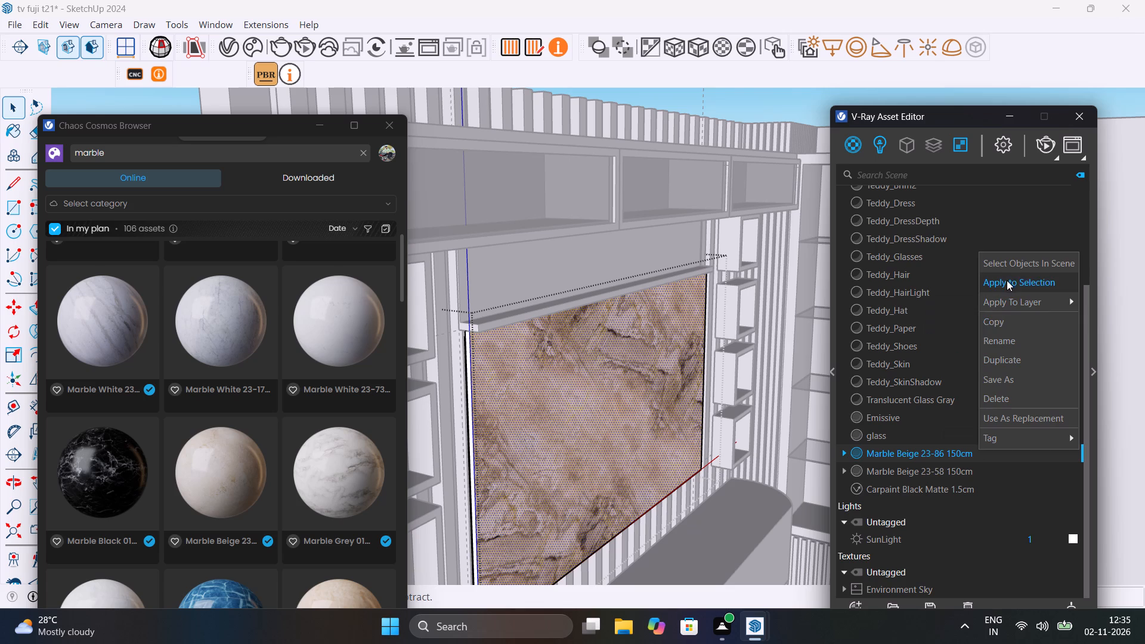
pyautogui.click(1007, 279)
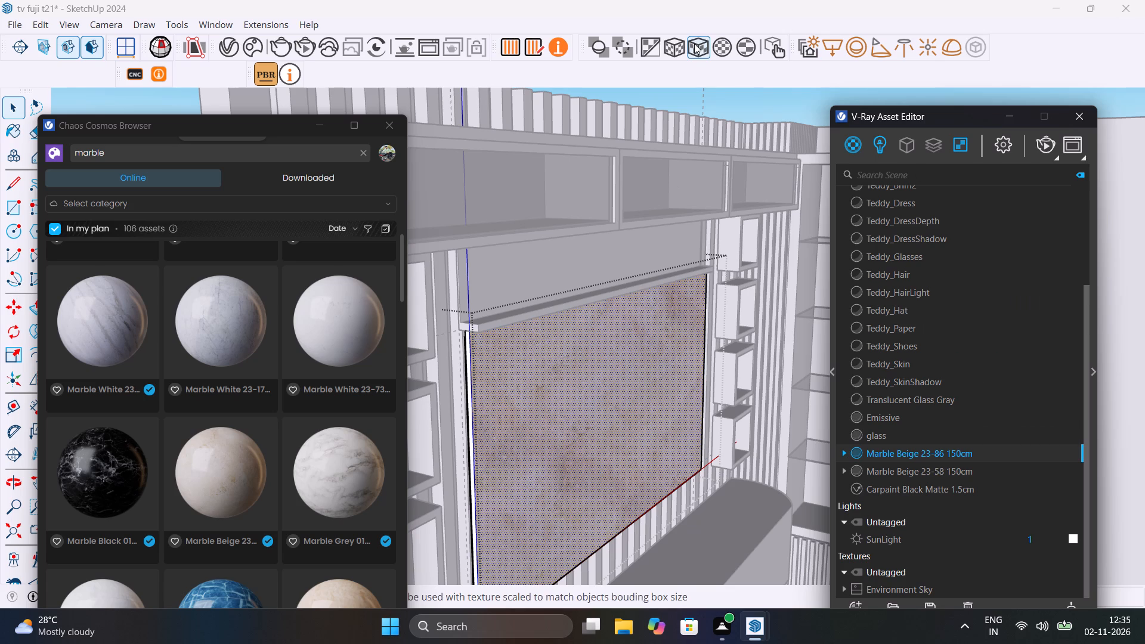
# Apply V-Ray texture projection to the selected back panel, scaling the marble texture to match the object's bounding box size.
pyautogui.click(694, 44)
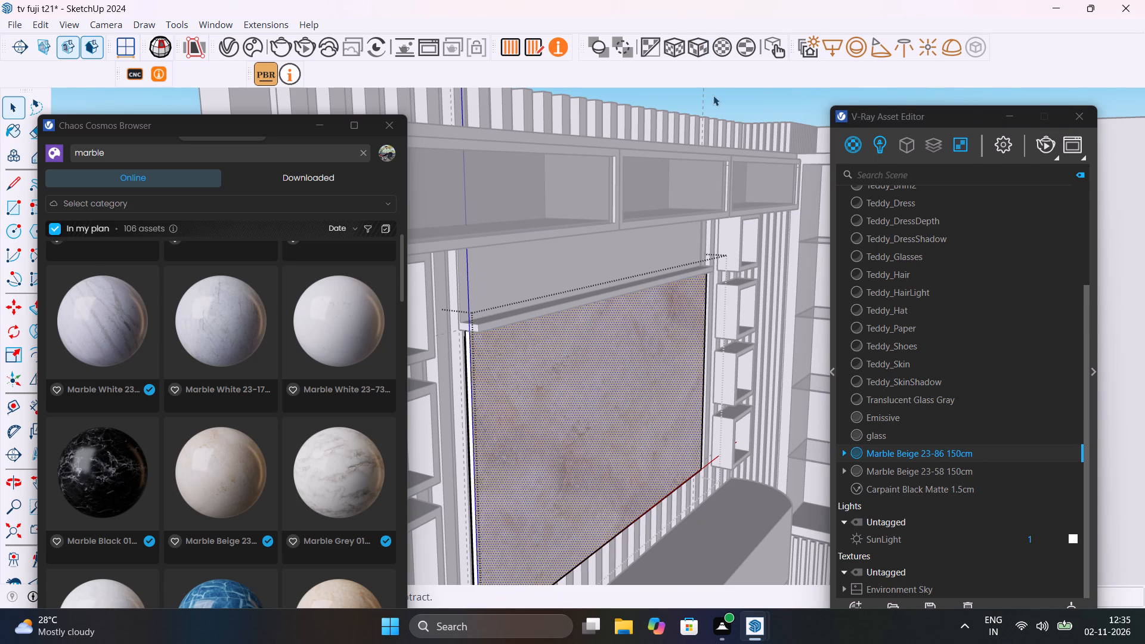
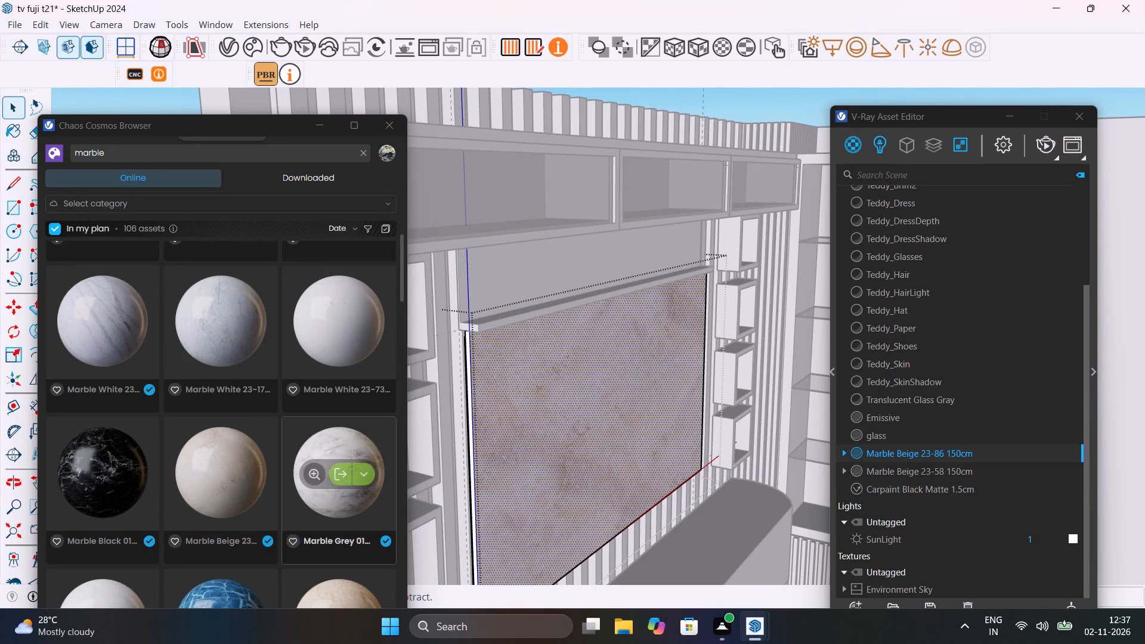
# Browse the Chaos Cosmos results for "marble" to examine alternative marble materials for the TV back panel.
pyautogui.scroll(-2, 336, 438)
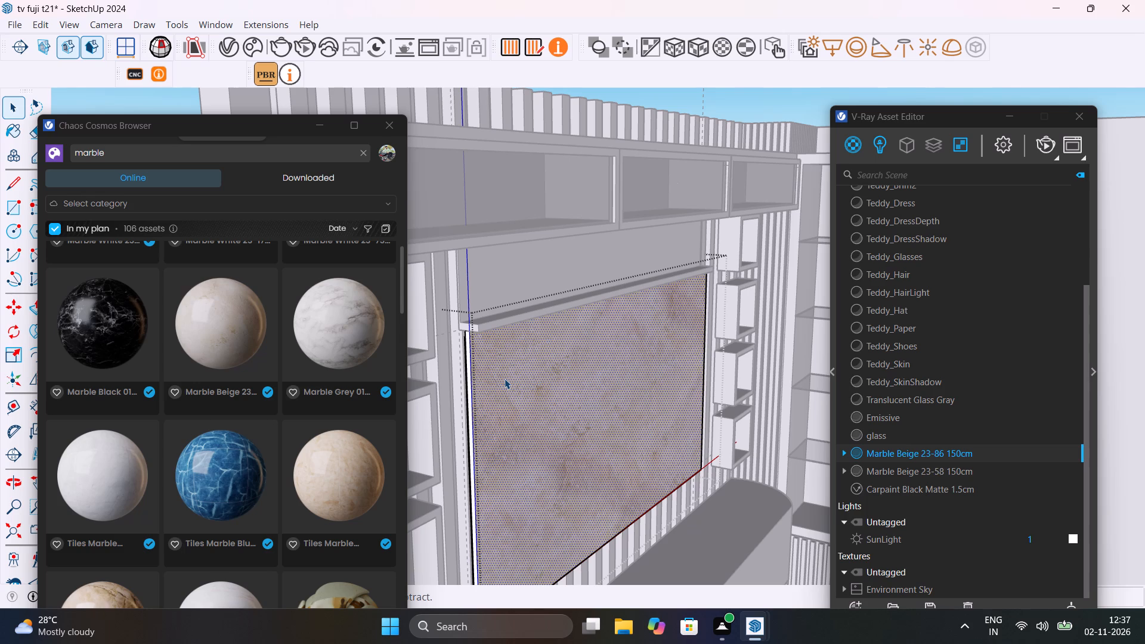
pyautogui.scroll(-3, 274, 460)
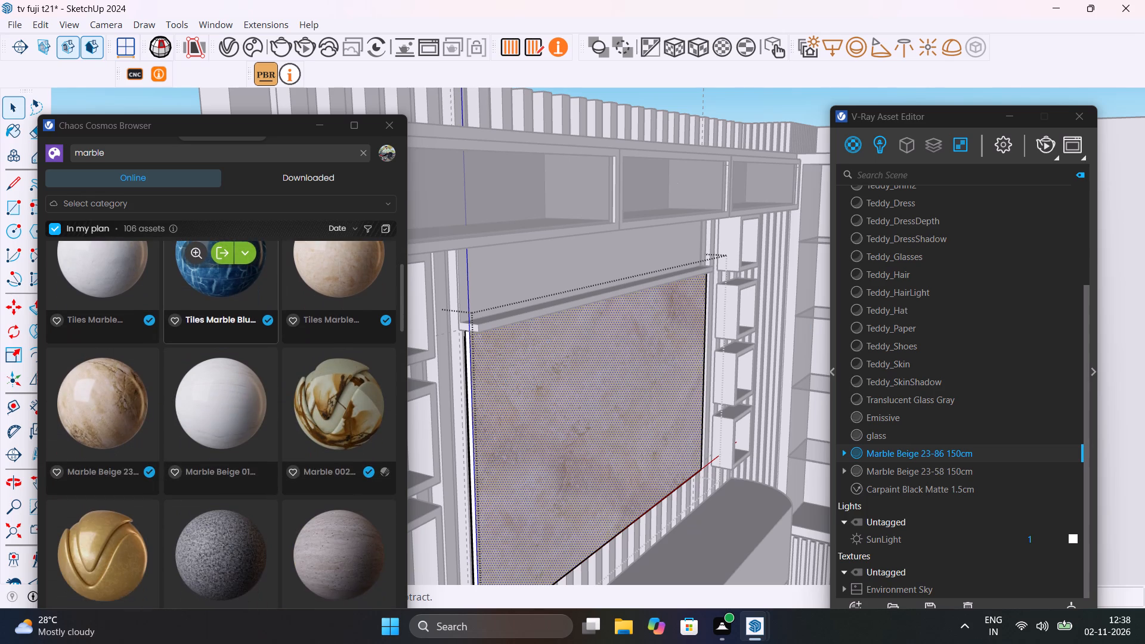
pyautogui.scroll(-2, 274, 460)
pyautogui.scroll(1, 274, 460)
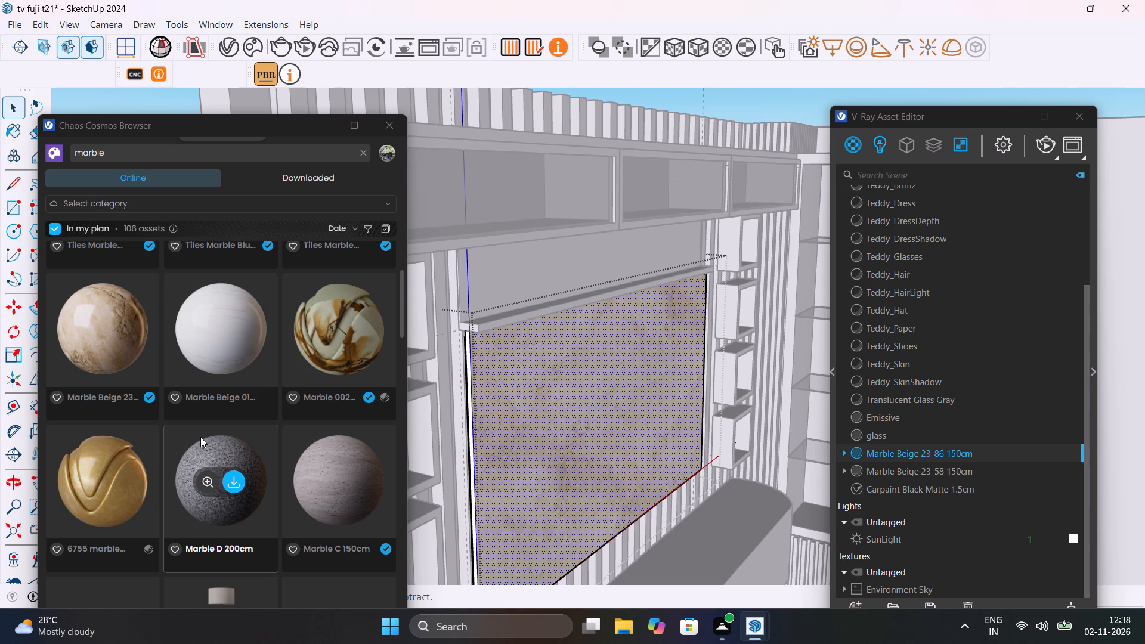
pyautogui.scroll(-4, 224, 479)
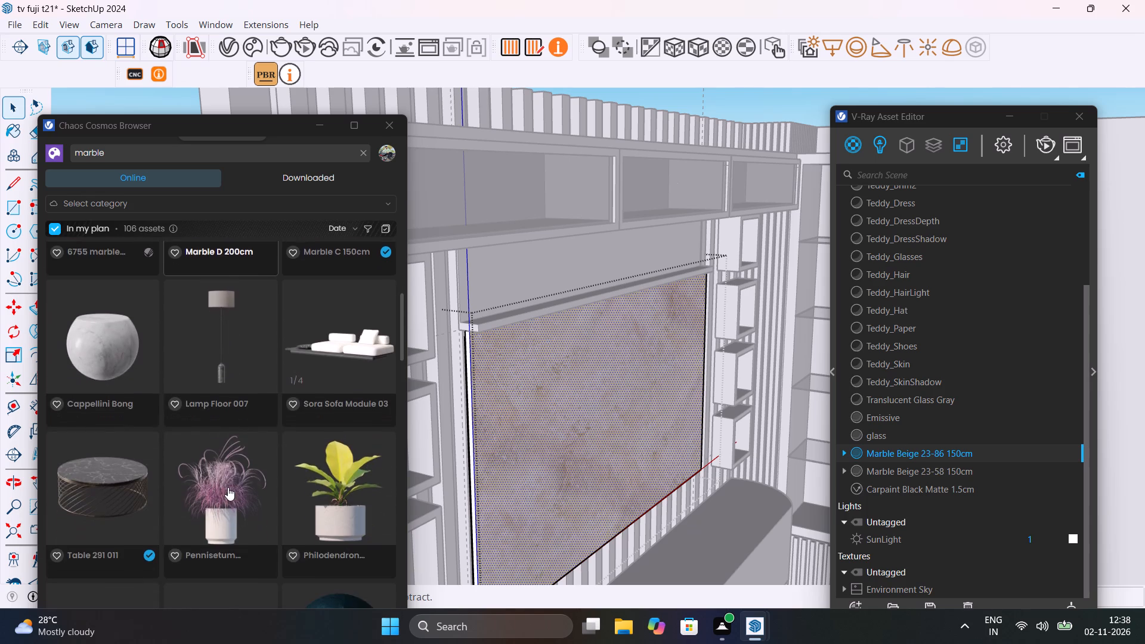
pyautogui.scroll(-13, 228, 487)
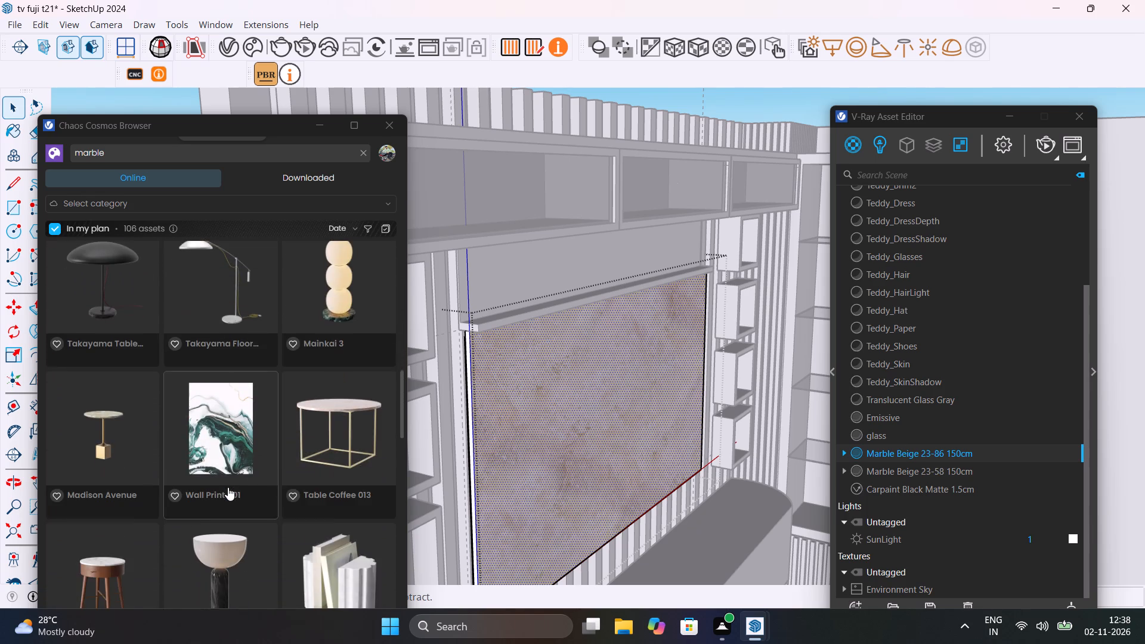
pyautogui.scroll(-10, 228, 487)
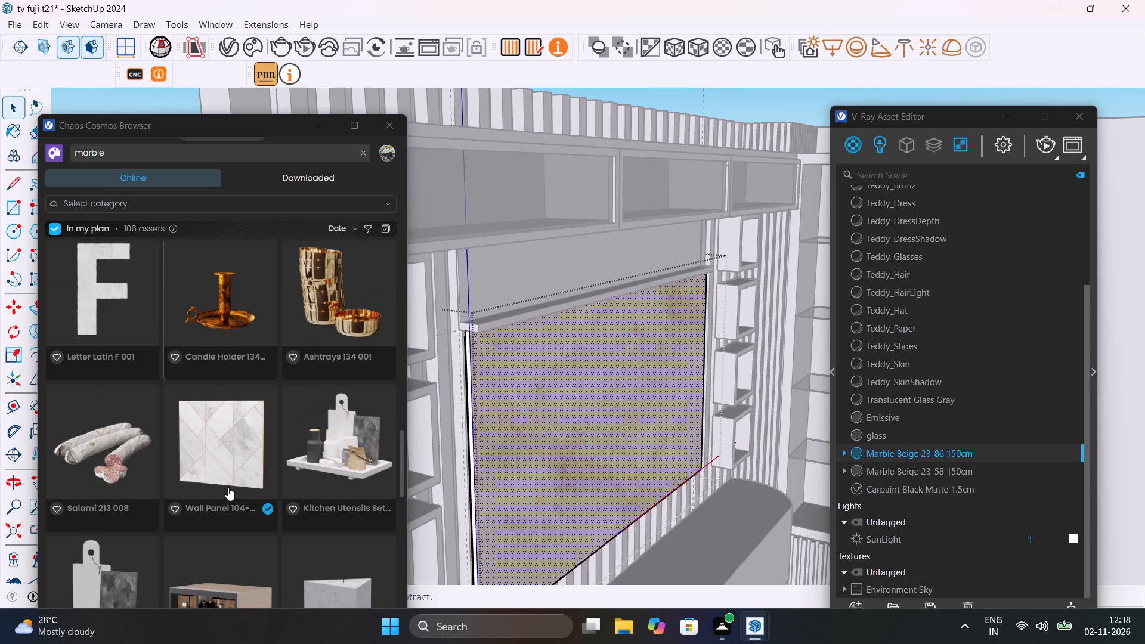
pyautogui.scroll(-5, 228, 487)
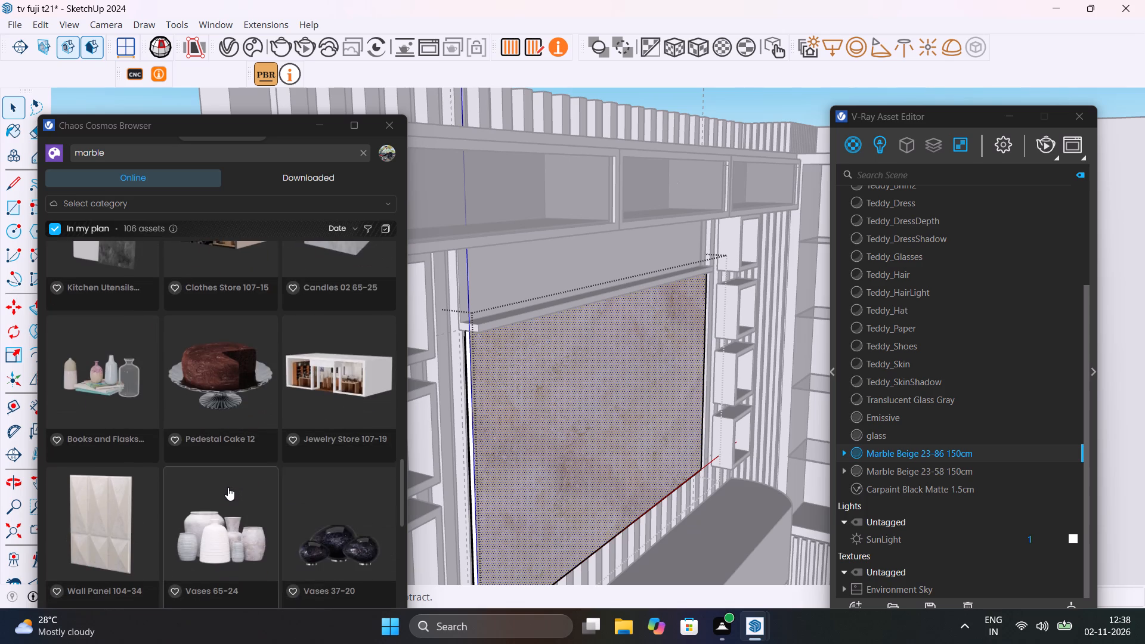
pyautogui.scroll(-4, 228, 487)
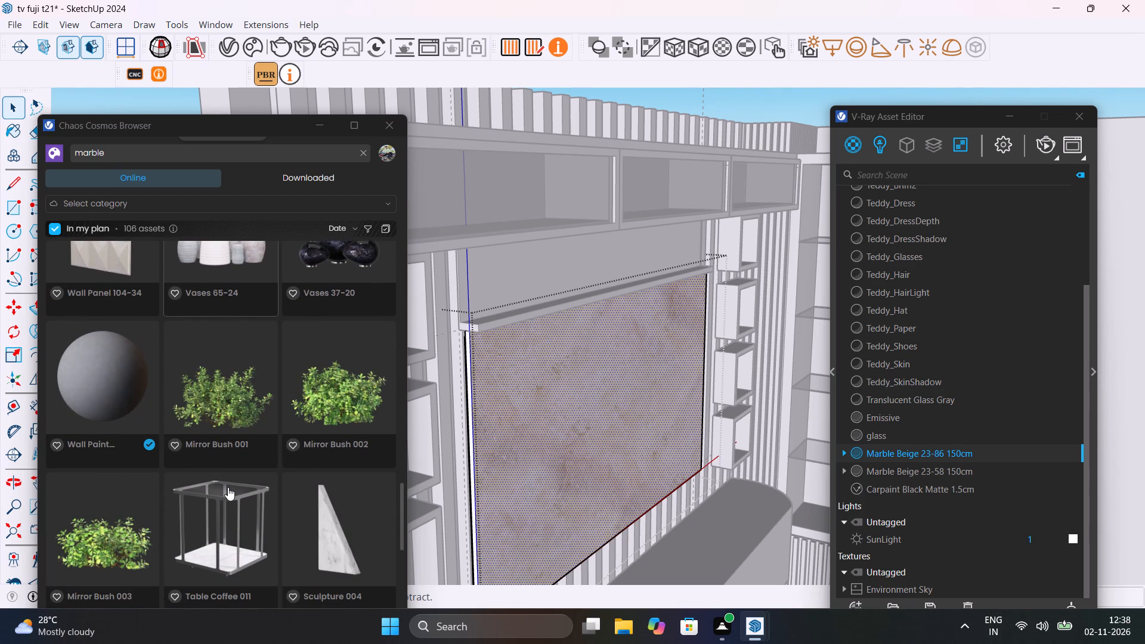
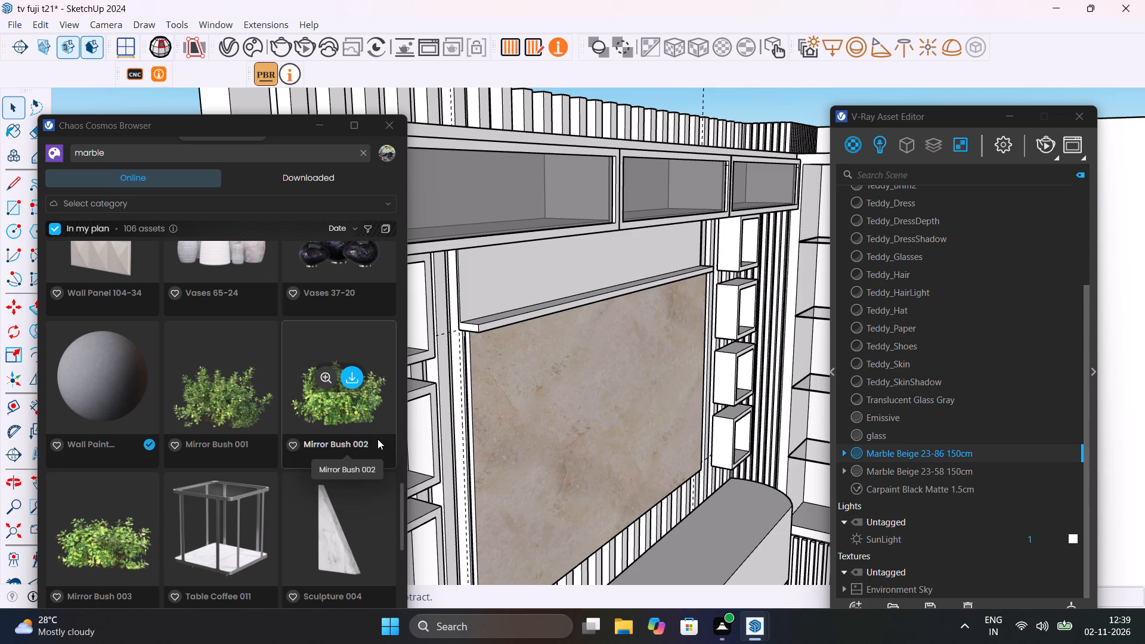
# Browse the Chaos Cosmos "marble" results to examine marble materials for the TV back panel.
pyautogui.scroll(2, 217, 419)
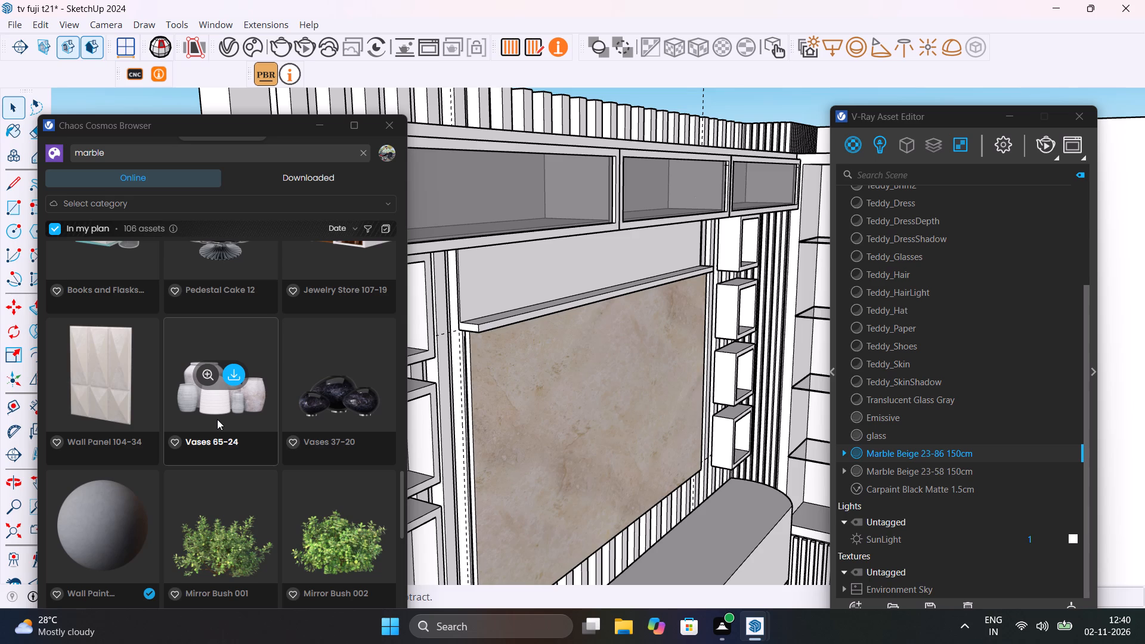
pyautogui.scroll(-8, 330, 482)
pyautogui.scroll(11, 330, 482)
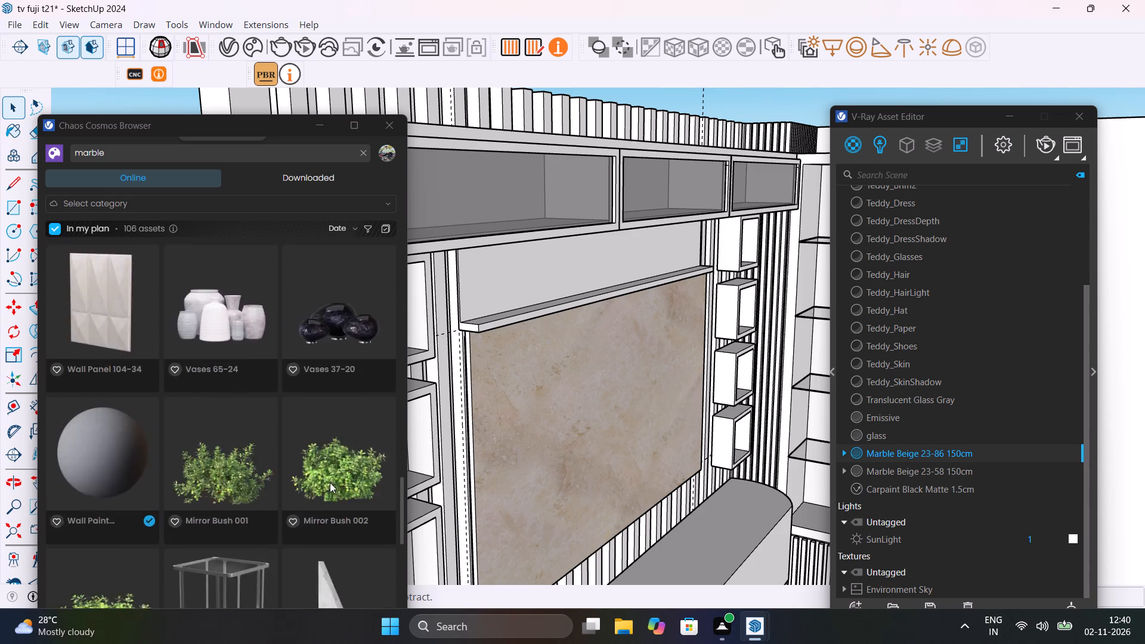
pyautogui.scroll(11, 330, 482)
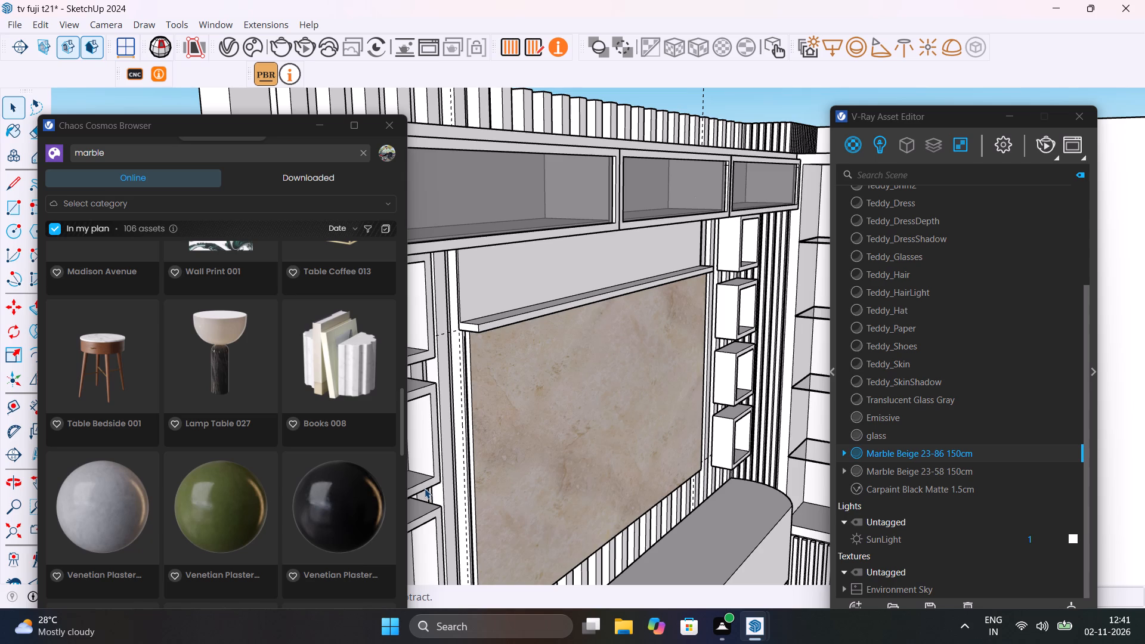
pyautogui.scroll(3, 293, 365)
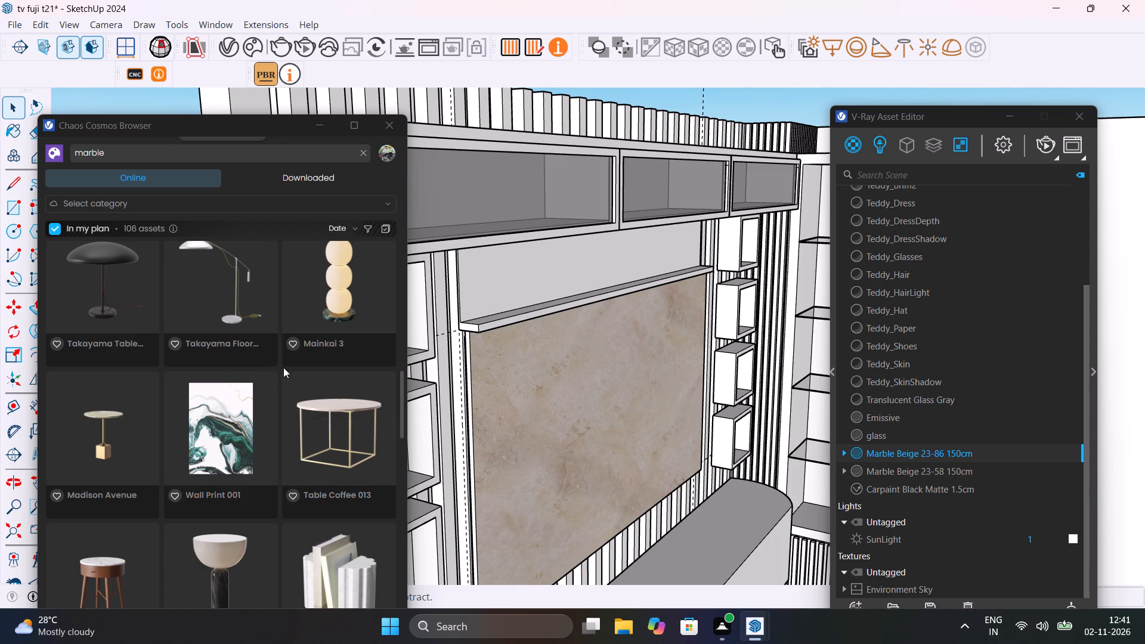
pyautogui.scroll(6, 283, 367)
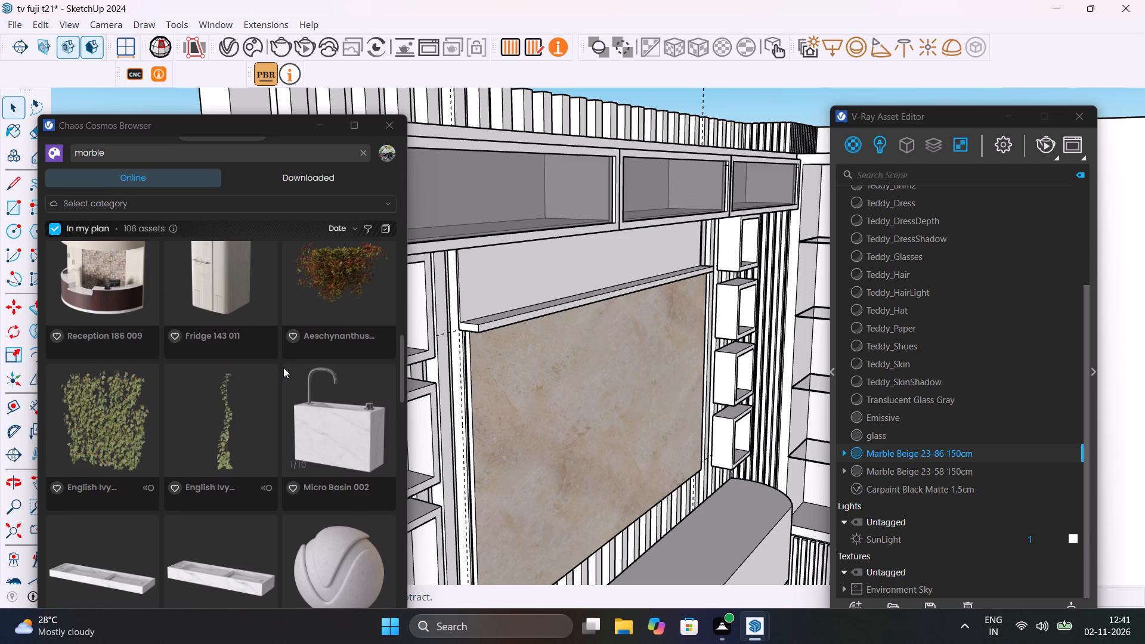
pyautogui.scroll(3, 283, 367)
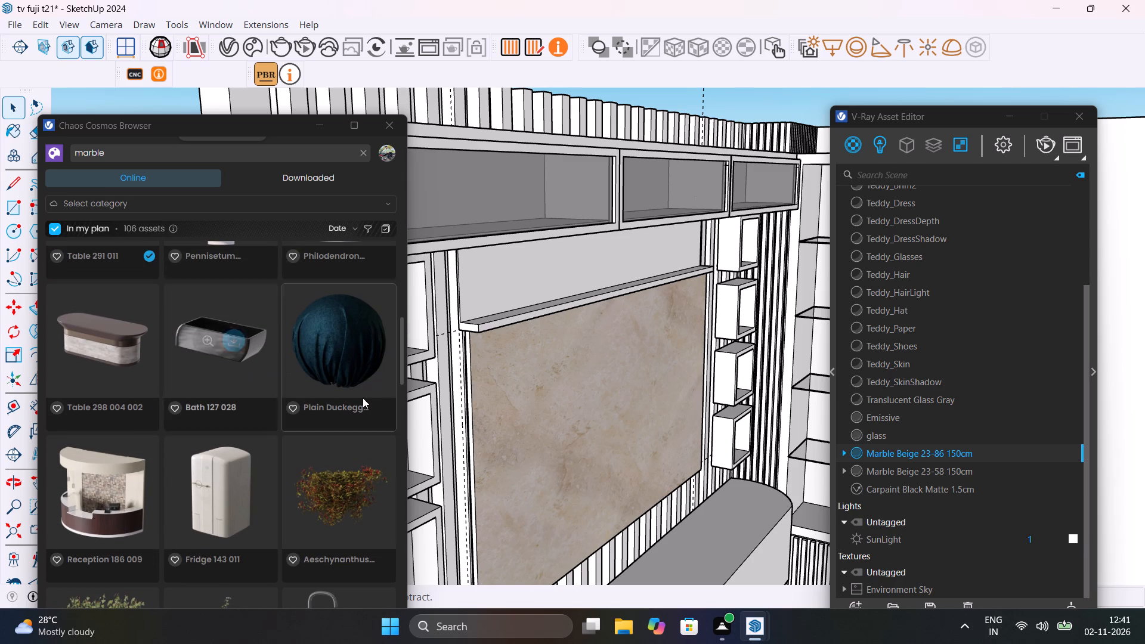
pyautogui.scroll(10, 209, 368)
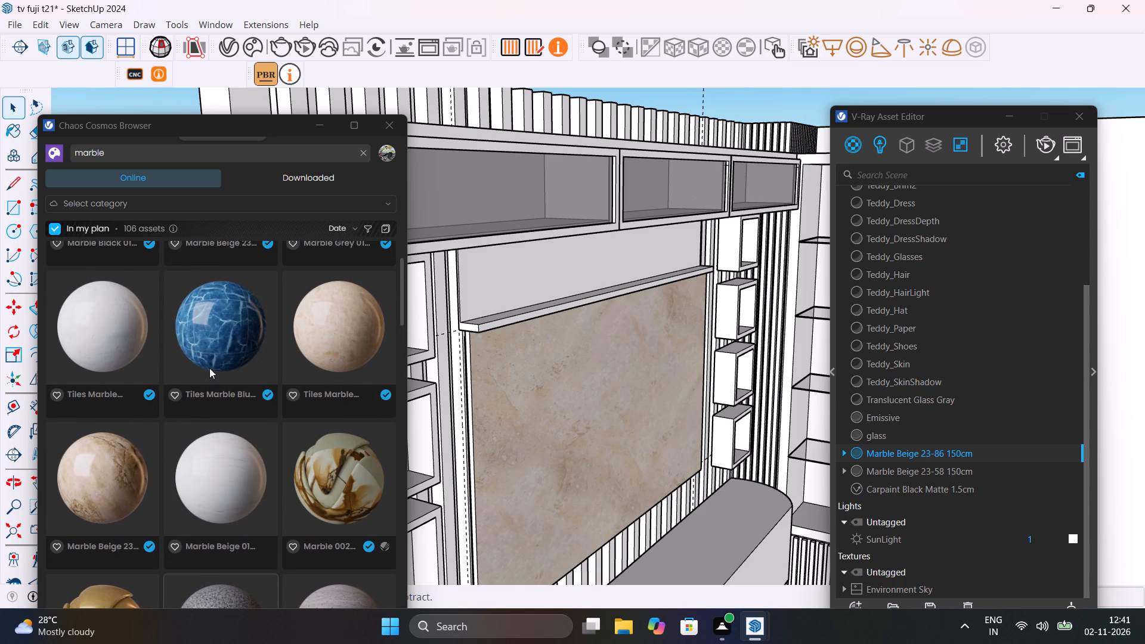
pyautogui.scroll(-4, 209, 368)
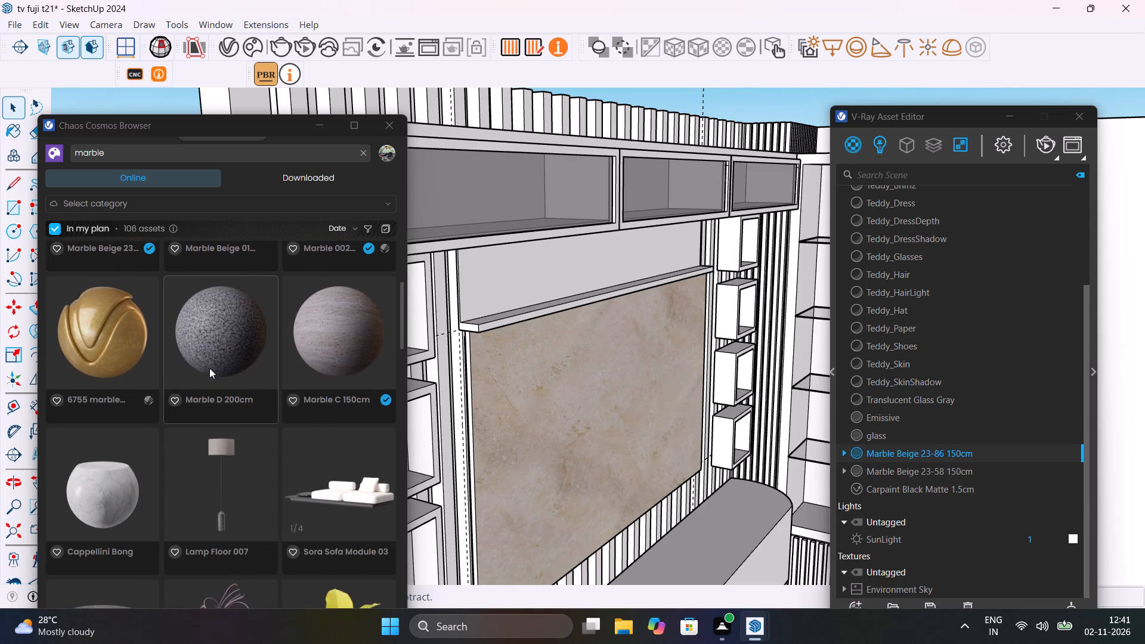
pyautogui.scroll(2, 209, 368)
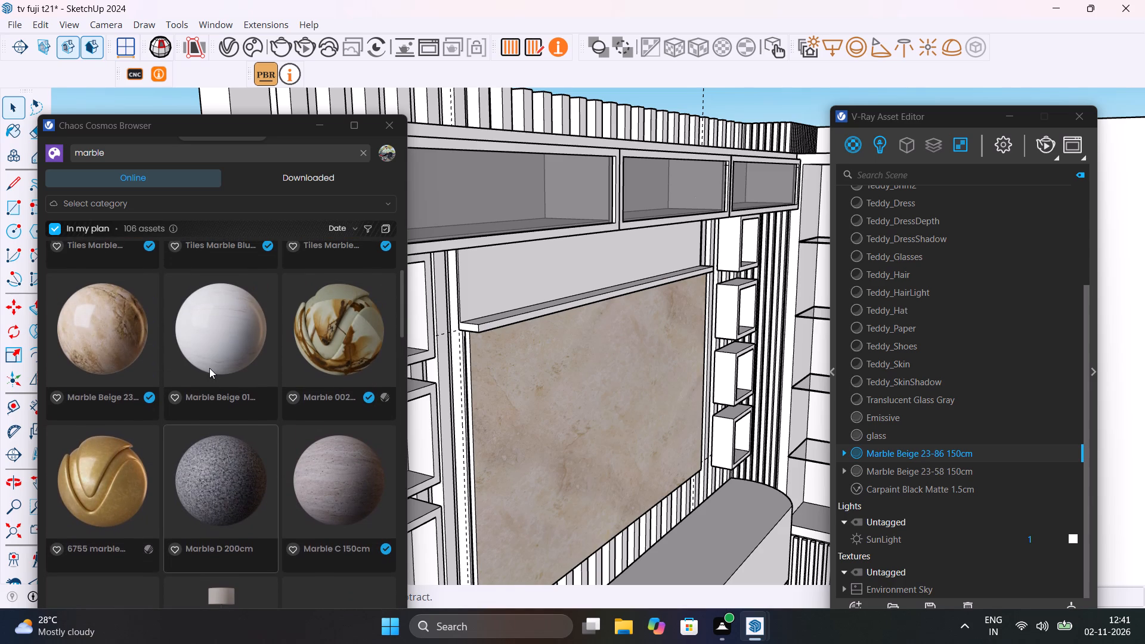
pyautogui.scroll(1, 209, 368)
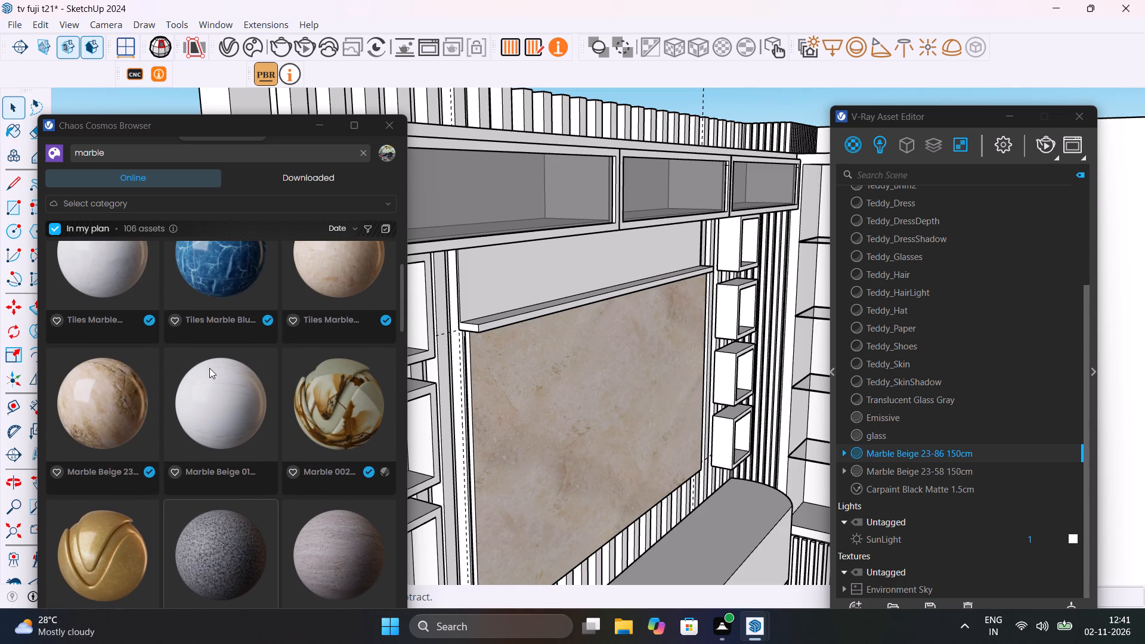
pyautogui.scroll(8, 209, 368)
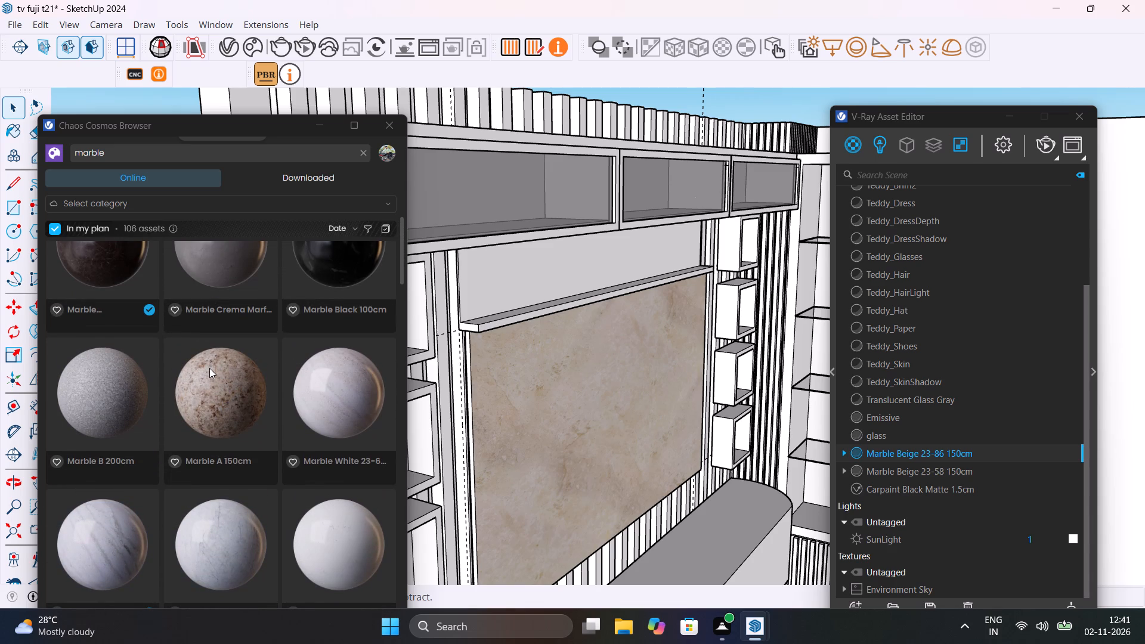
pyautogui.scroll(3, 218, 408)
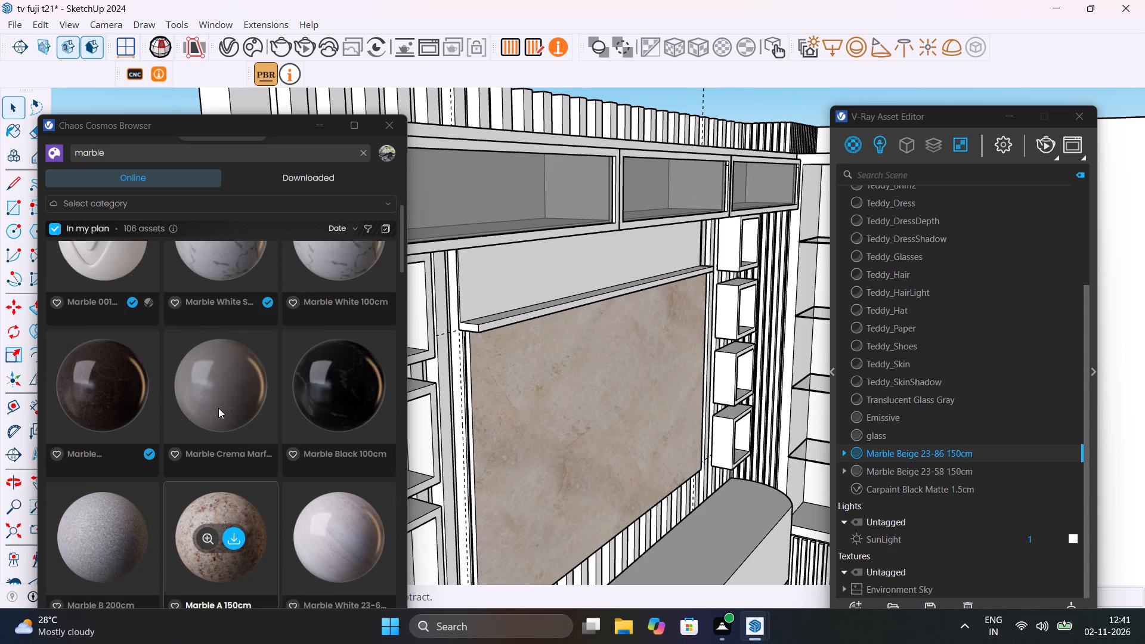
pyautogui.scroll(1, 218, 408)
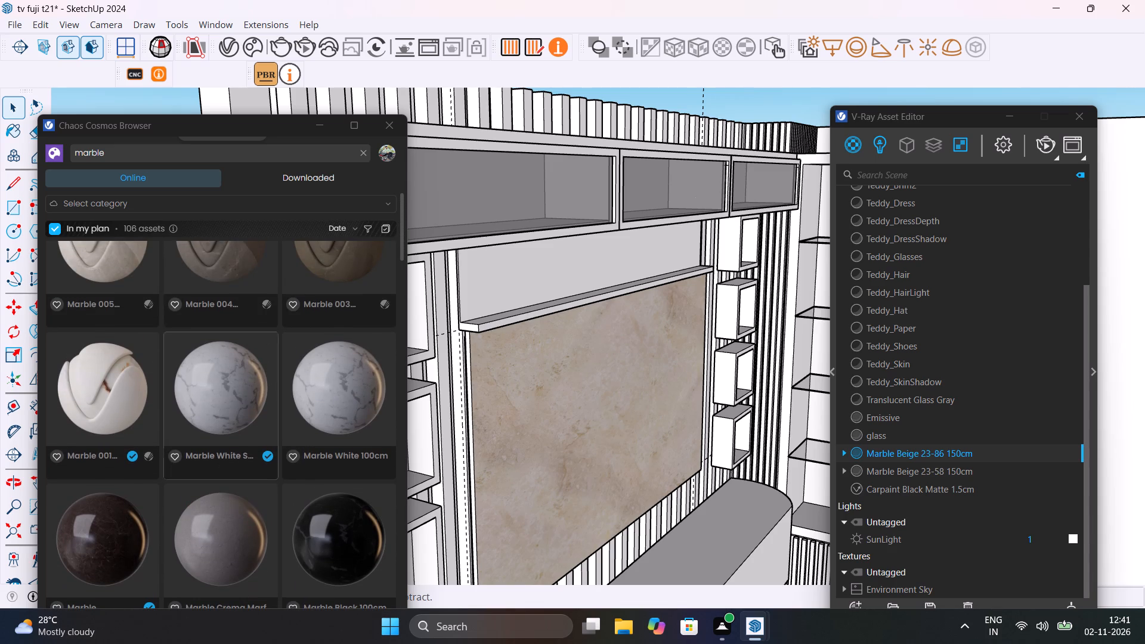
# Import Marble 001 38.37cm from Chaos Cosmos and apply it to the large TV back panel's front face with V-Ray's fitted tri-planar projection.
pyautogui.click(113, 387)
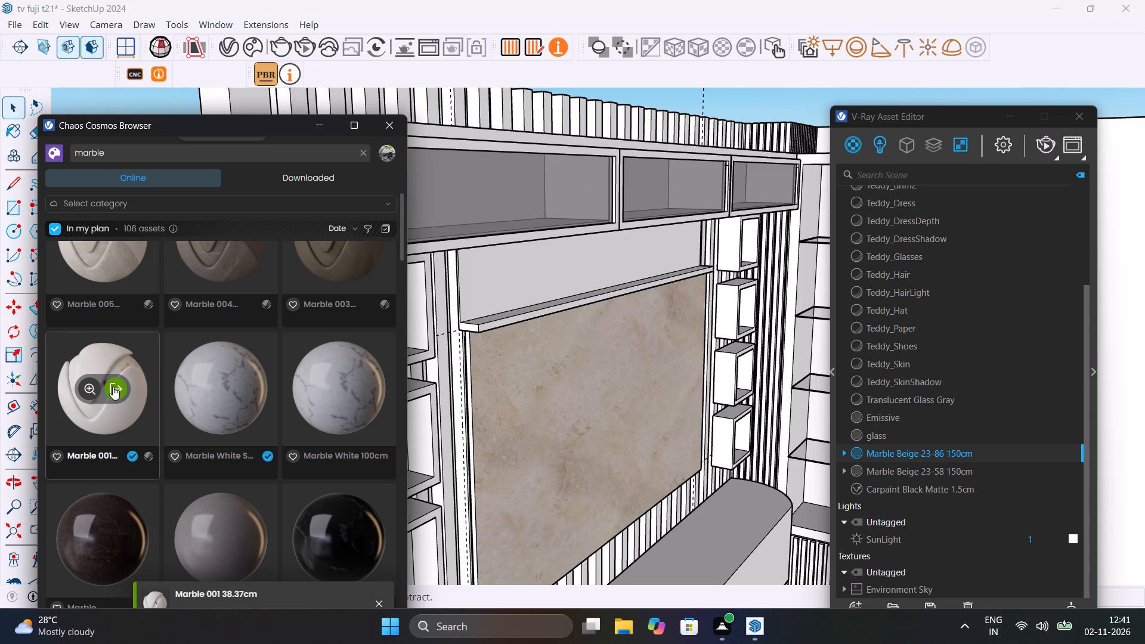
pyautogui.click(547, 415)
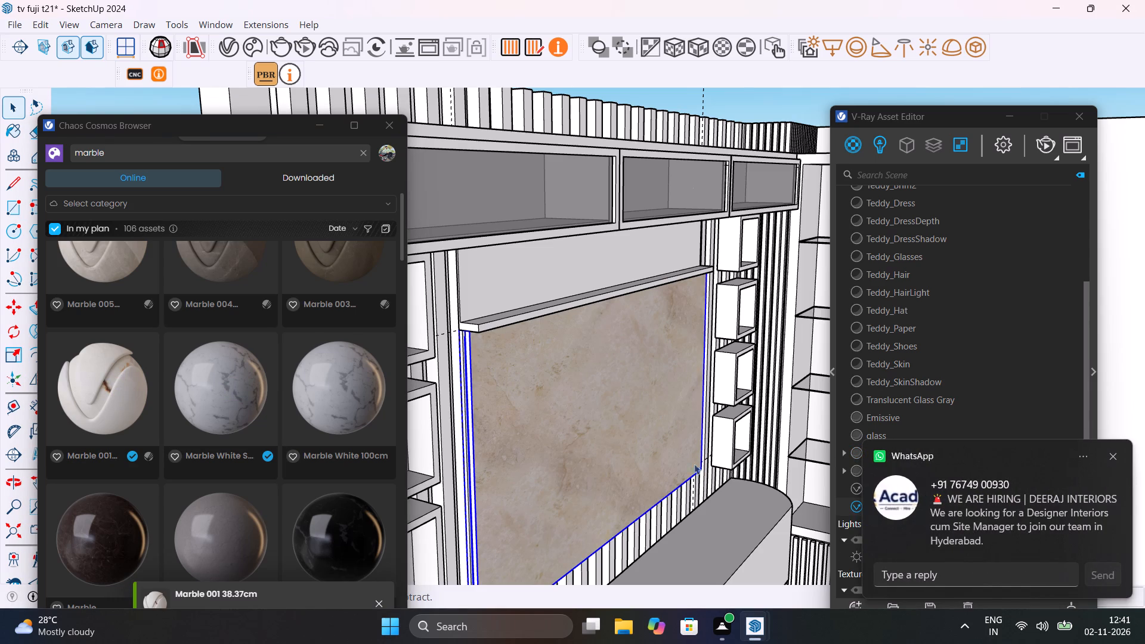
pyautogui.doubleClick(530, 405)
pyautogui.click(530, 405)
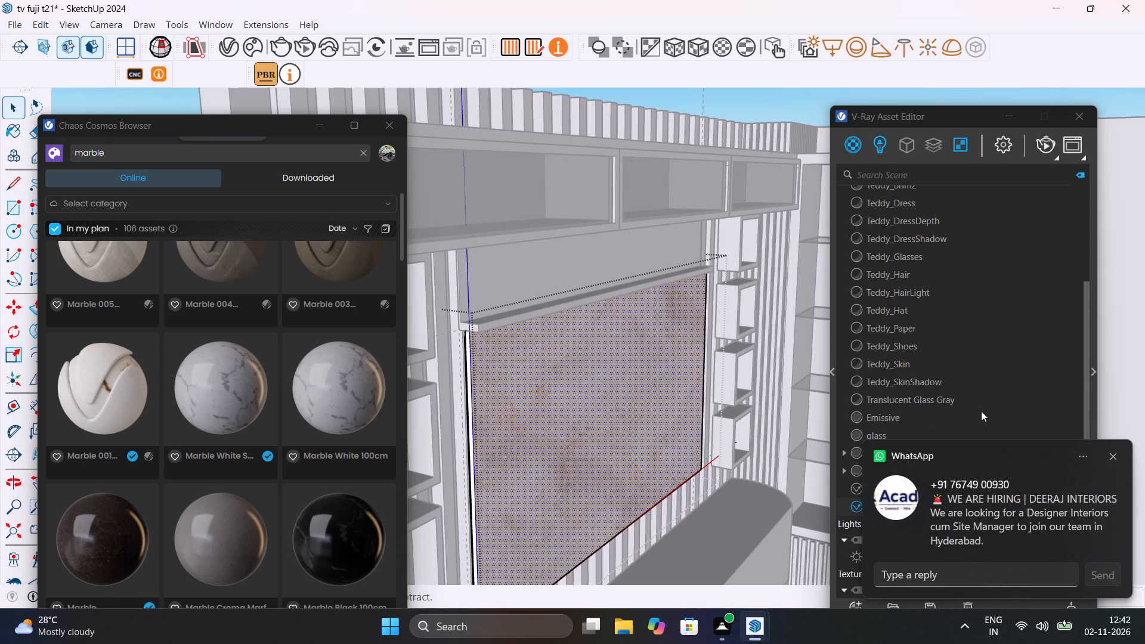
pyautogui.click(1109, 457)
pyautogui.rightClick(917, 509)
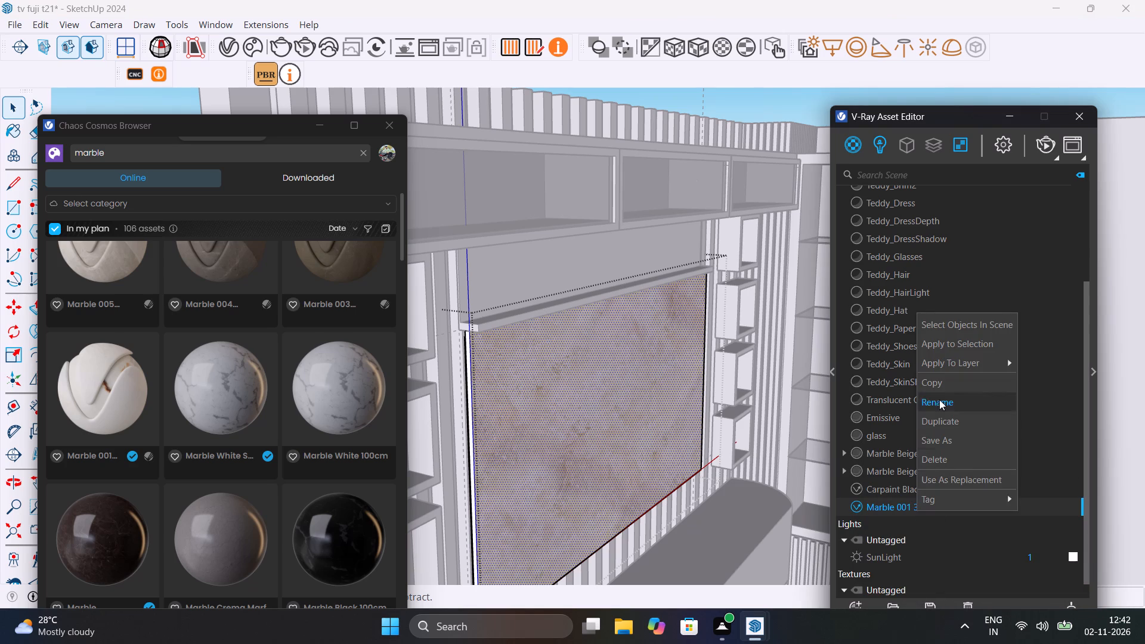
pyautogui.click(964, 345)
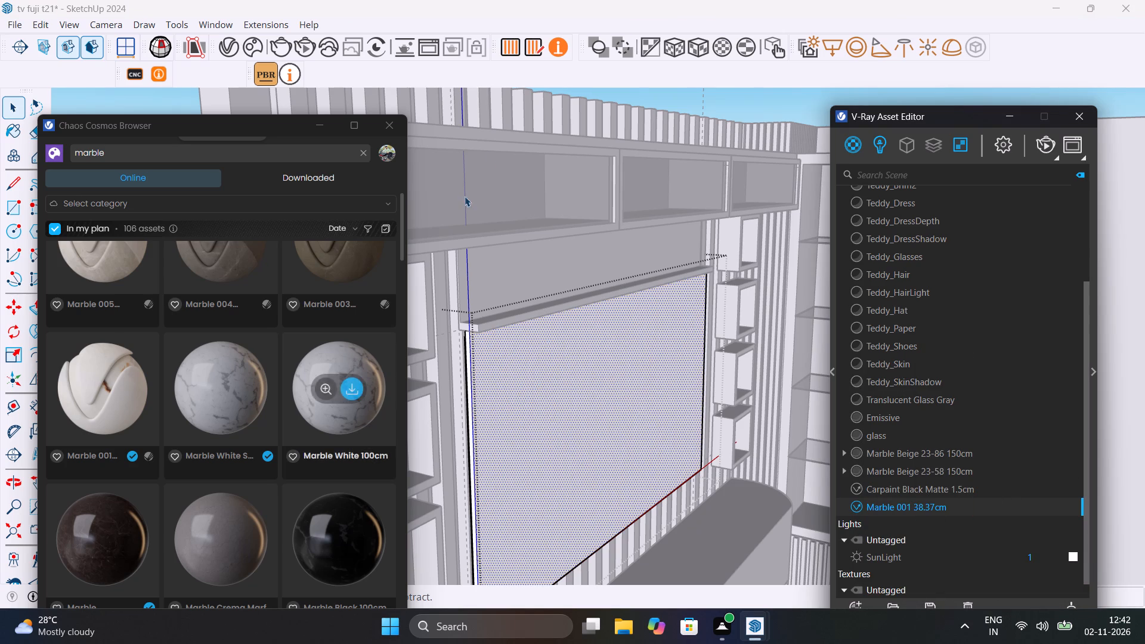
pyautogui.click(700, 49)
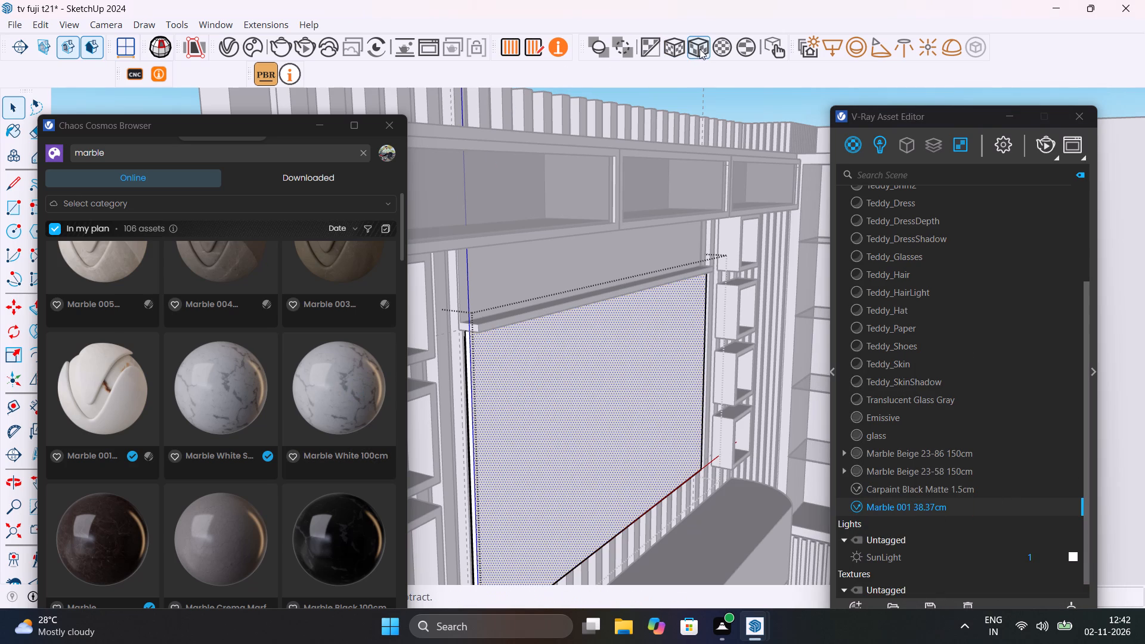
# Run a V-Ray test render to check the Marble 001 finish on the TV back panel, and close the frame buffer.
pyautogui.click(1045, 144)
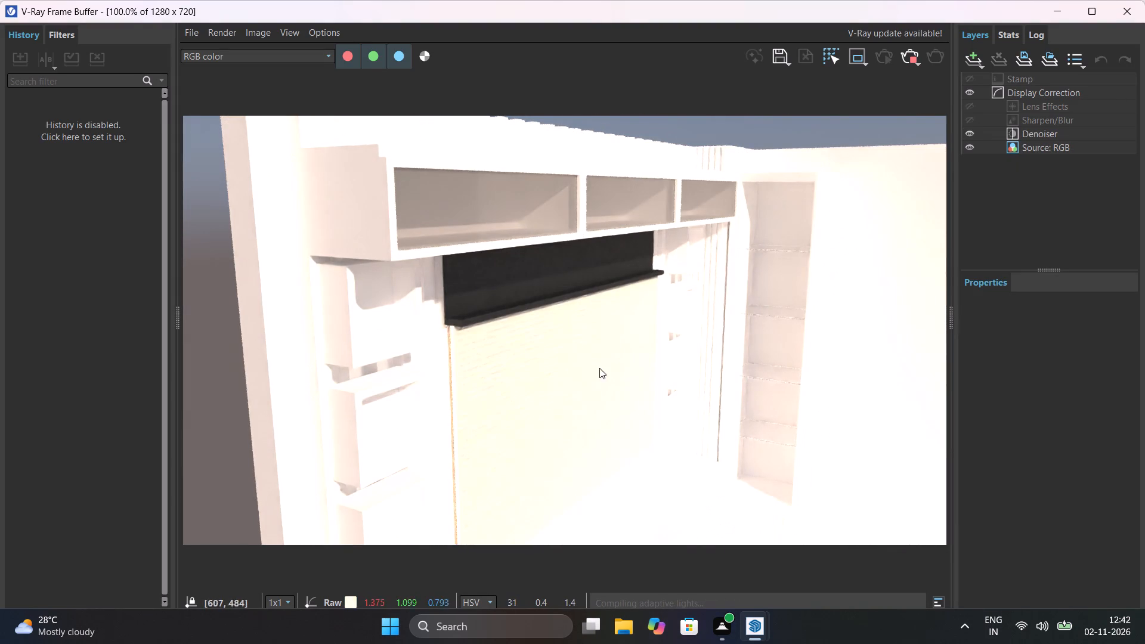
pyautogui.click(910, 53)
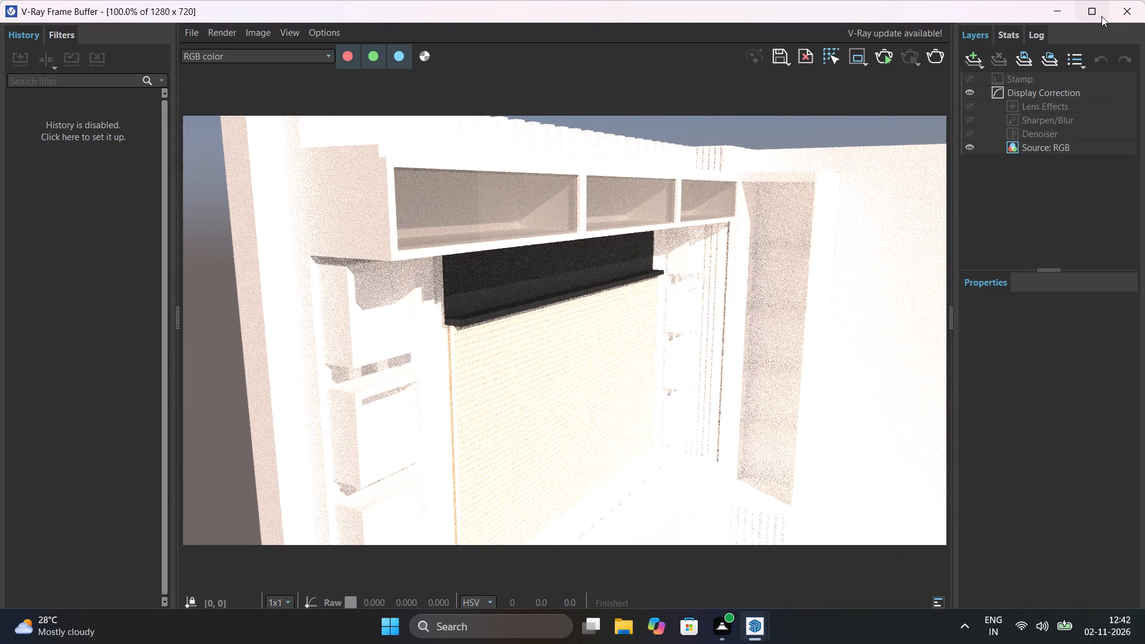
pyautogui.click(1121, 12)
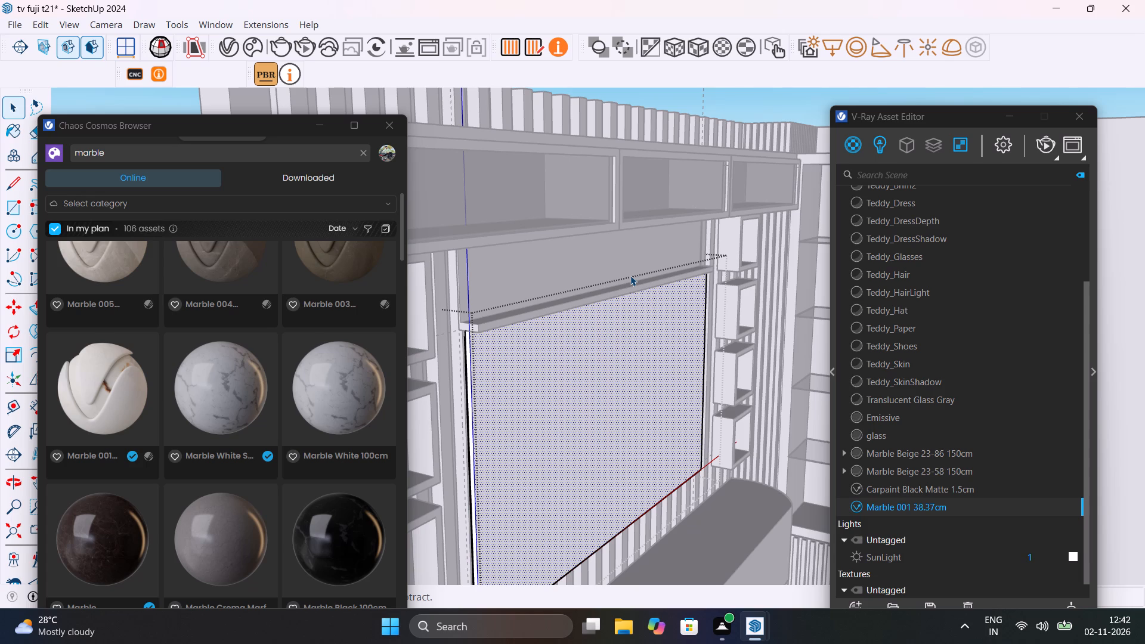
# Examine the back panel in the model and browse the Cosmos marble results again for alternatives.
pyautogui.scroll(-4, 498, 423)
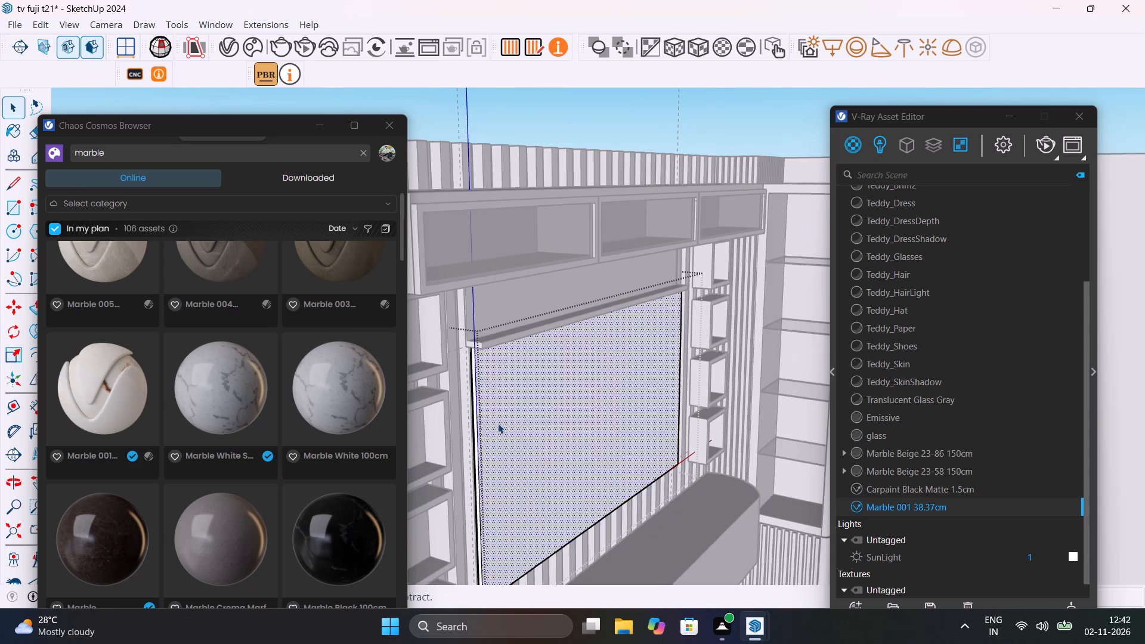
pyautogui.scroll(-11, 498, 423)
pyautogui.scroll(7, 498, 428)
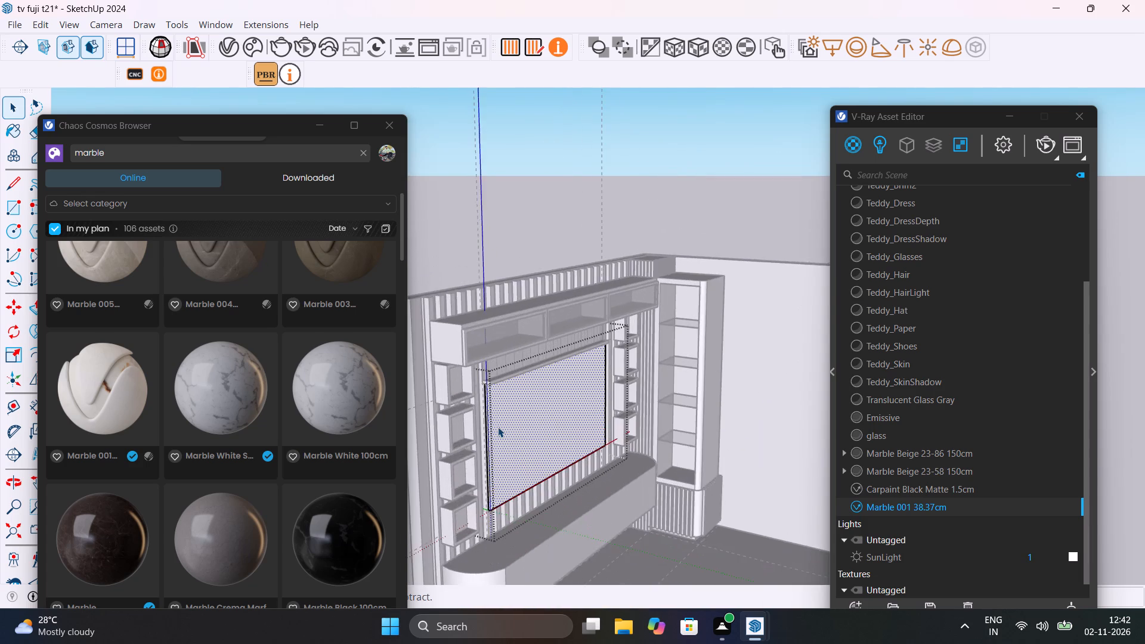
pyautogui.scroll(10, 498, 427)
pyautogui.moveTo(498, 426); pyautogui.dragTo(528, 417, button='middle')
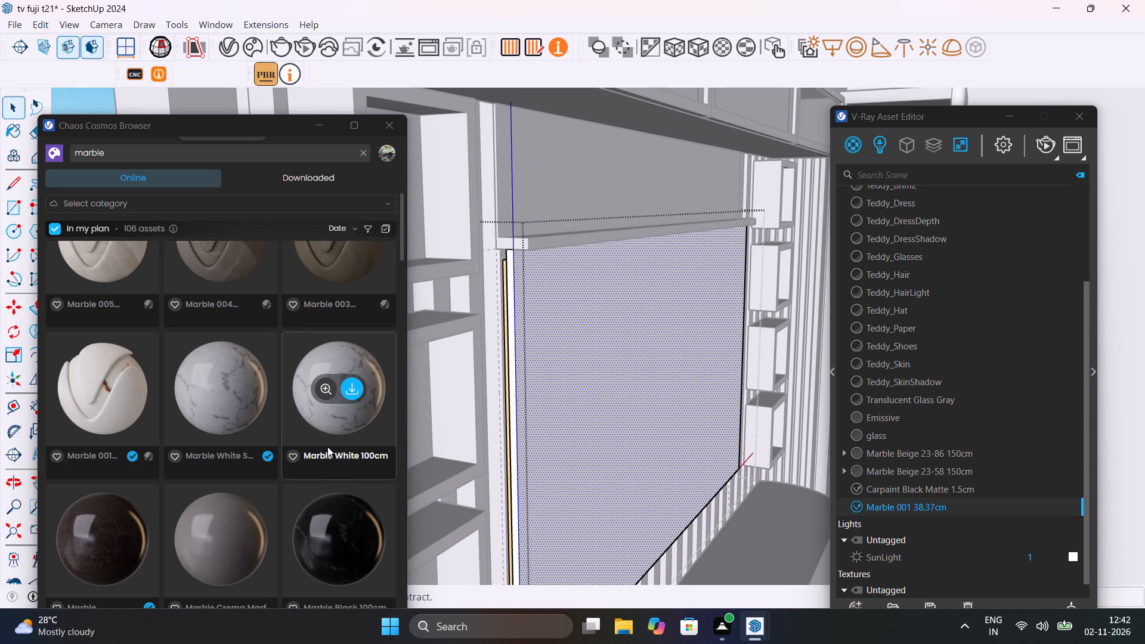
pyautogui.scroll(1, 327, 447)
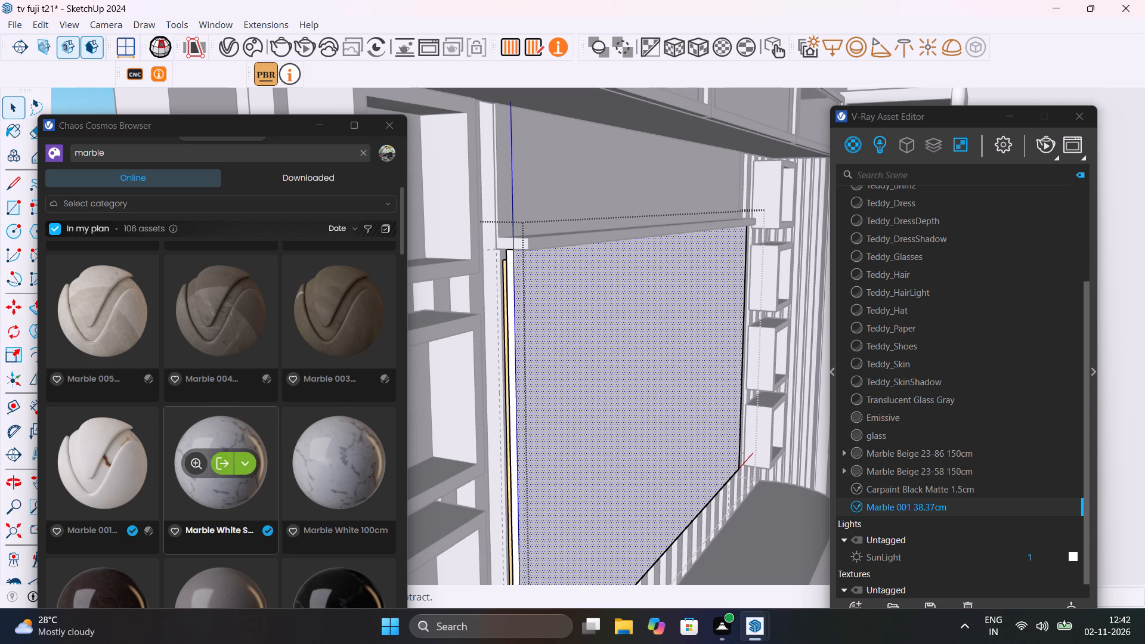
pyautogui.scroll(2, 259, 435)
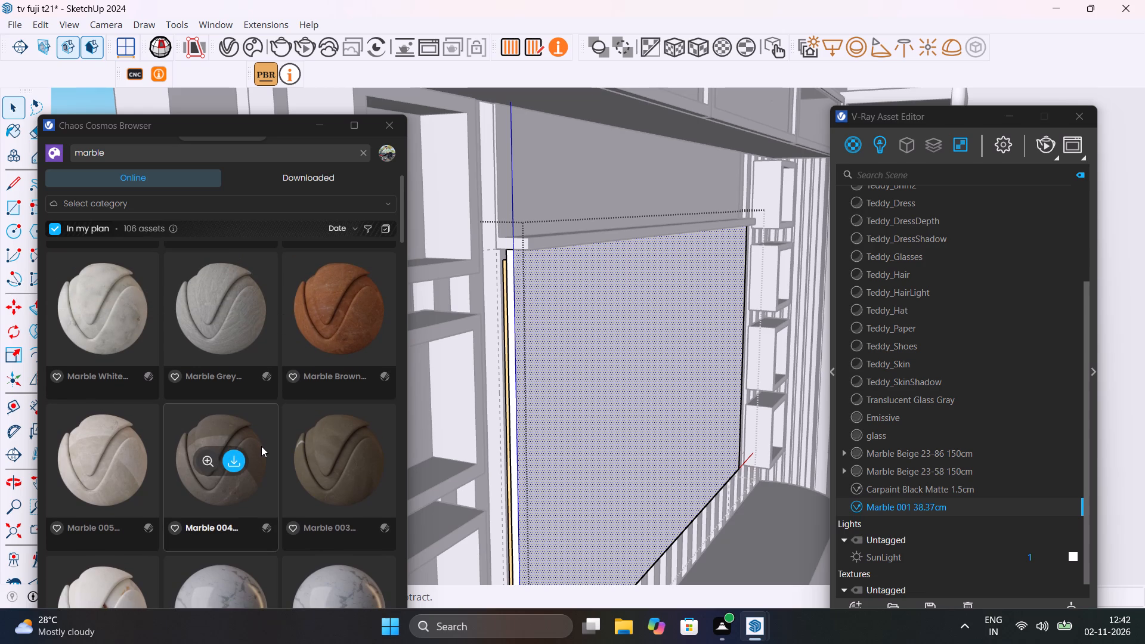
pyautogui.scroll(-4, 274, 451)
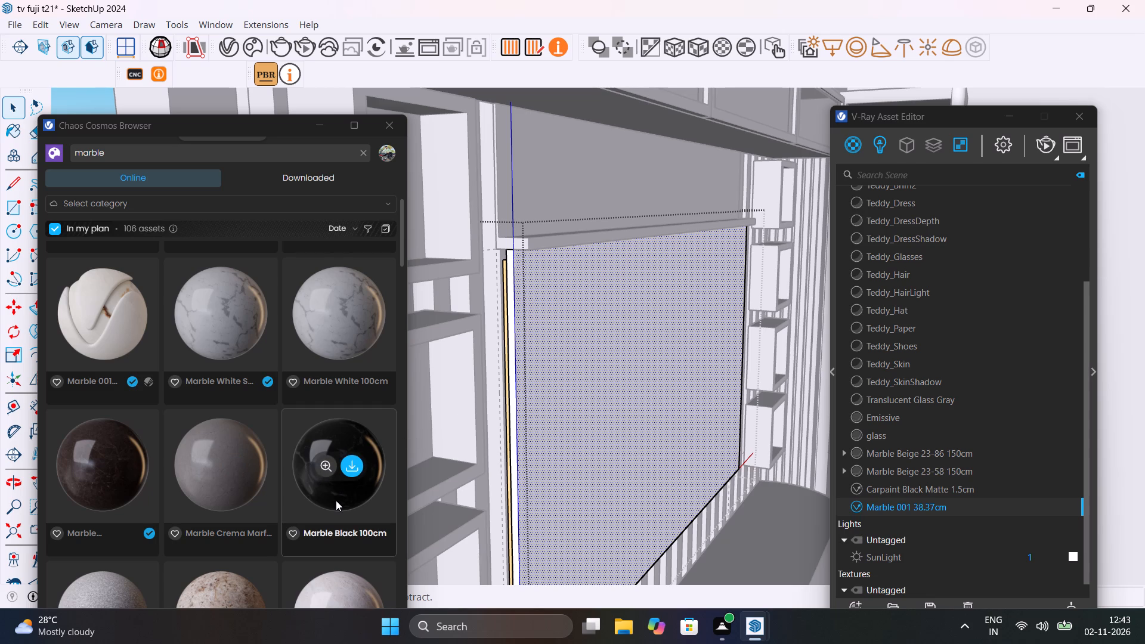
# Run another V-Ray test render of the TV wall from a new angle, stop it, and close the frame buffer.
pyautogui.moveTo(667, 399); pyautogui.dragTo(625, 392, button='middle')
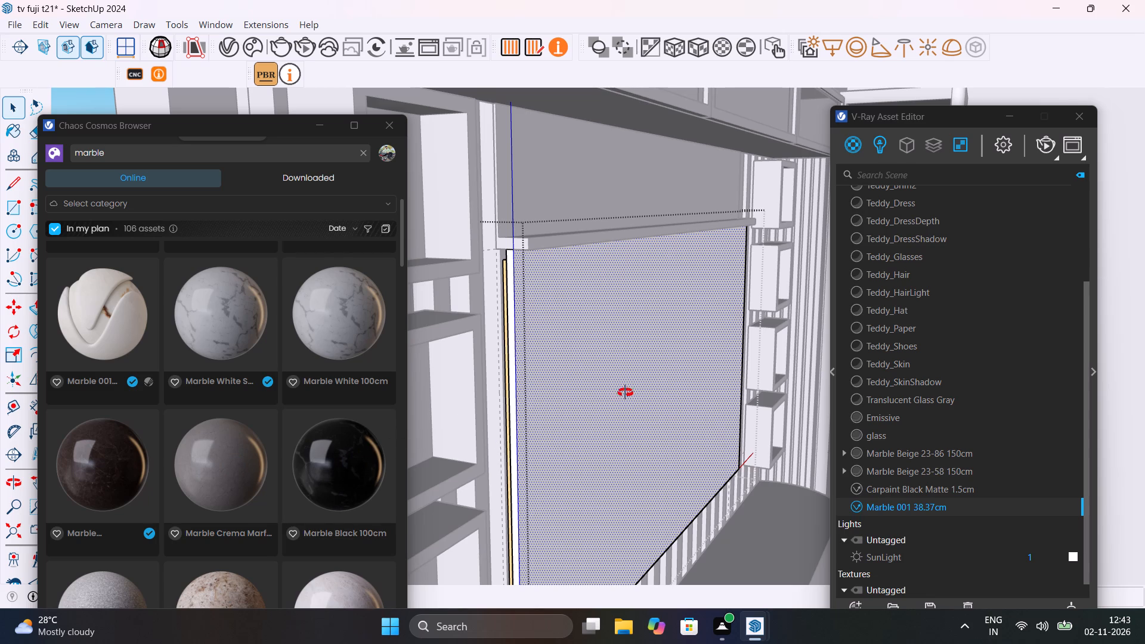
pyautogui.moveTo(625, 392); pyautogui.dragTo(642, 407, button='middle')
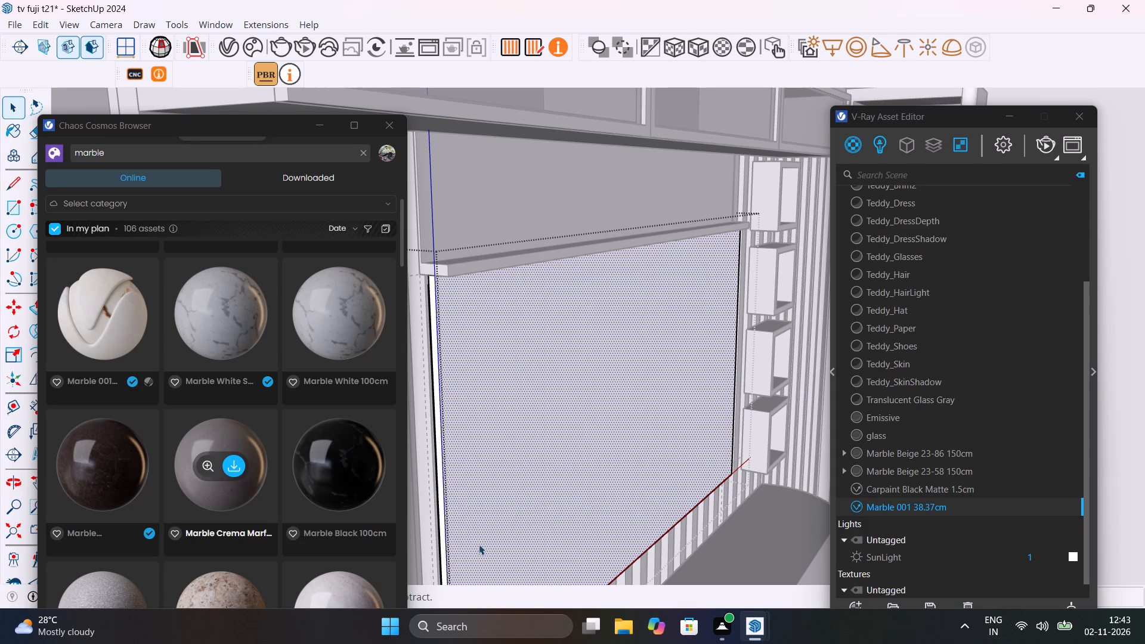
pyautogui.moveTo(713, 526); pyautogui.dragTo(528, 556, button='middle')
pyautogui.scroll(-9, 674, 518)
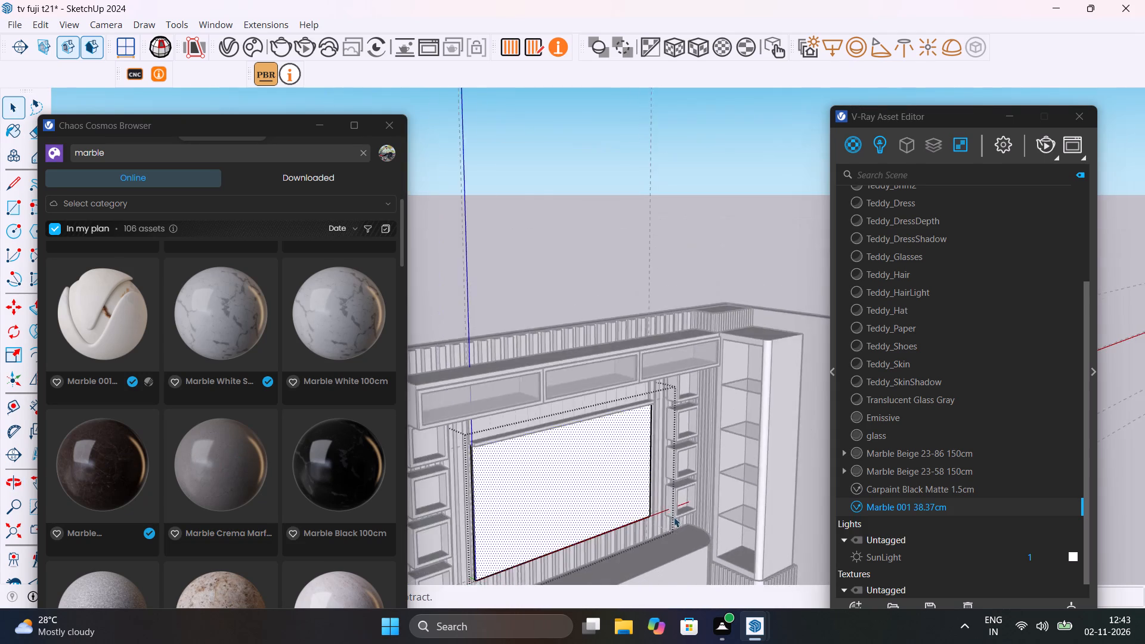
pyautogui.scroll(-3, 674, 517)
pyautogui.click(770, 290)
pyautogui.scroll(7, 597, 498)
pyautogui.moveTo(589, 535); pyautogui.dragTo(592, 531, button='middle')
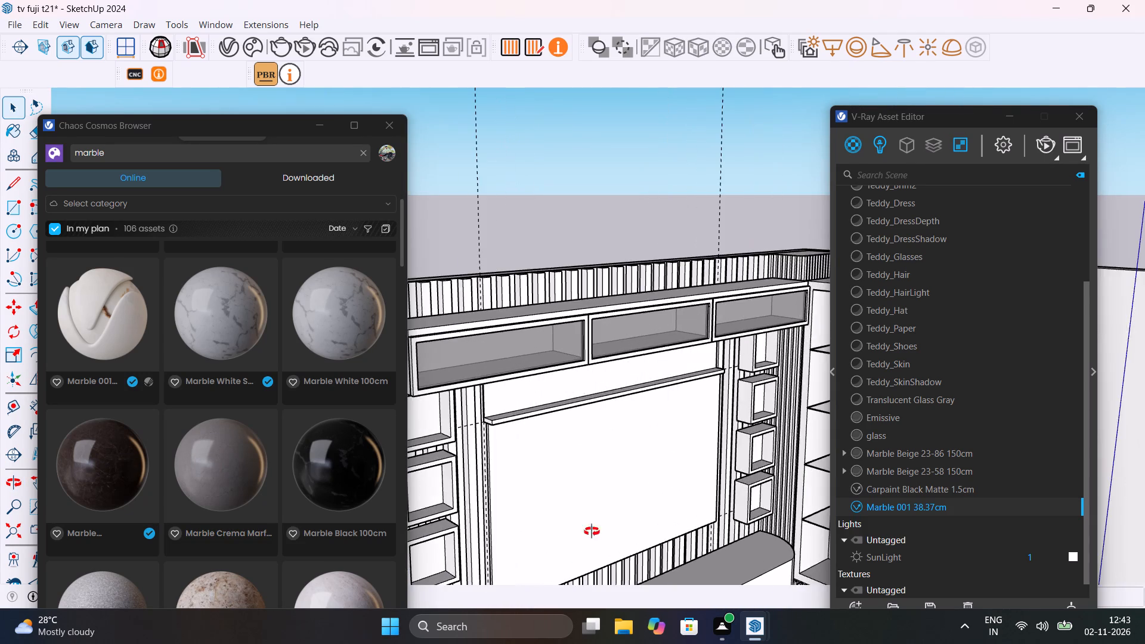
pyautogui.moveTo(592, 531); pyautogui.dragTo(681, 461, button='middle')
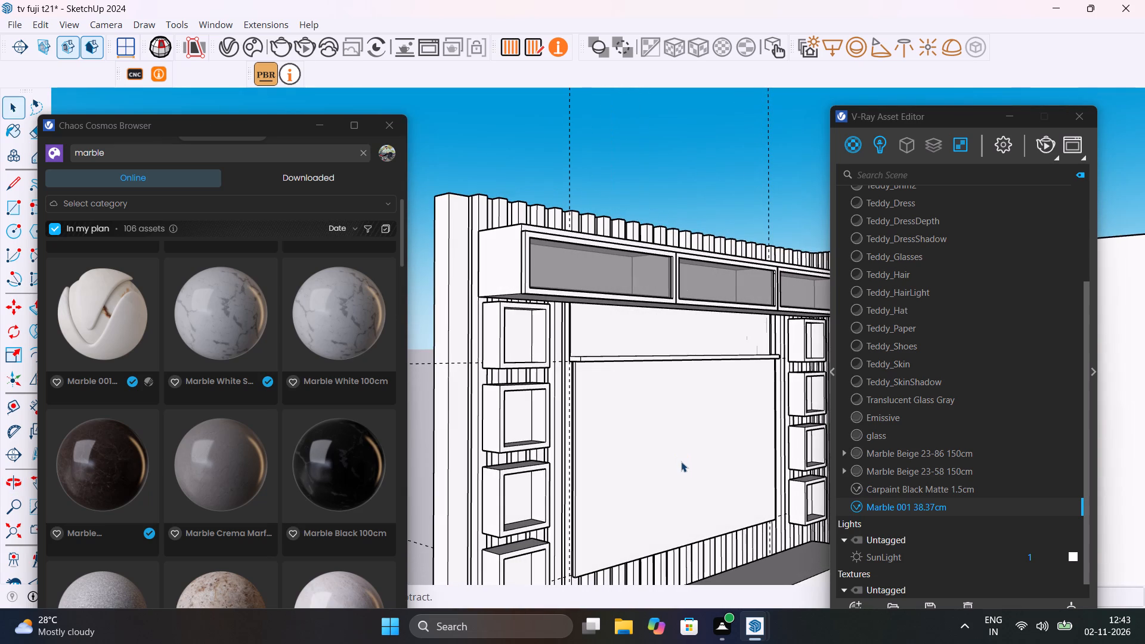
pyautogui.scroll(5, 598, 494)
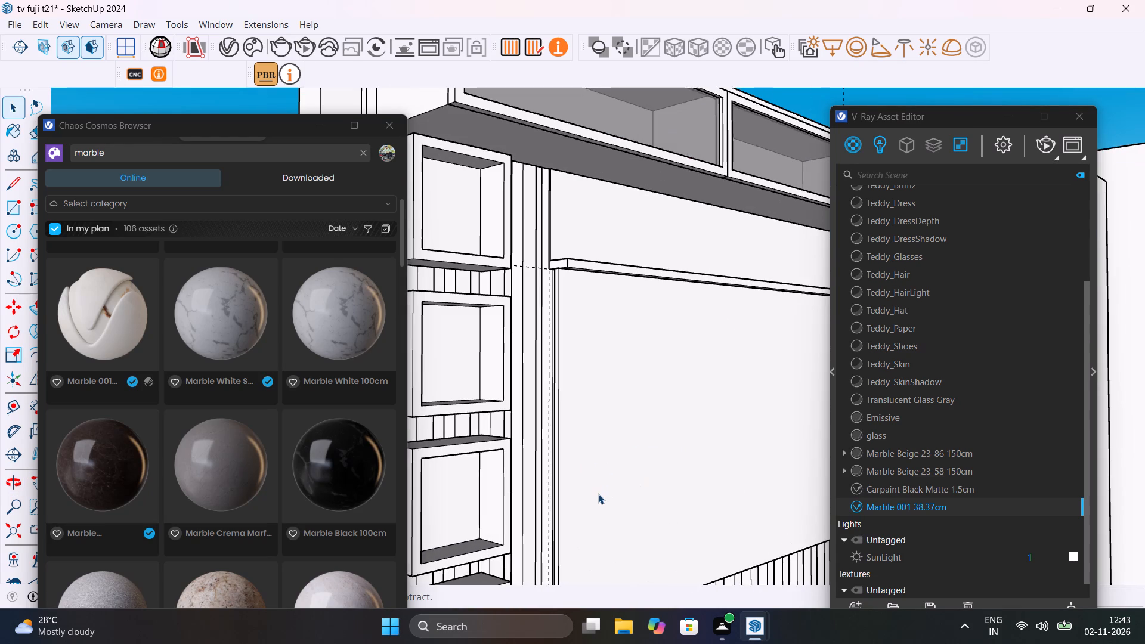
pyautogui.click(1046, 143)
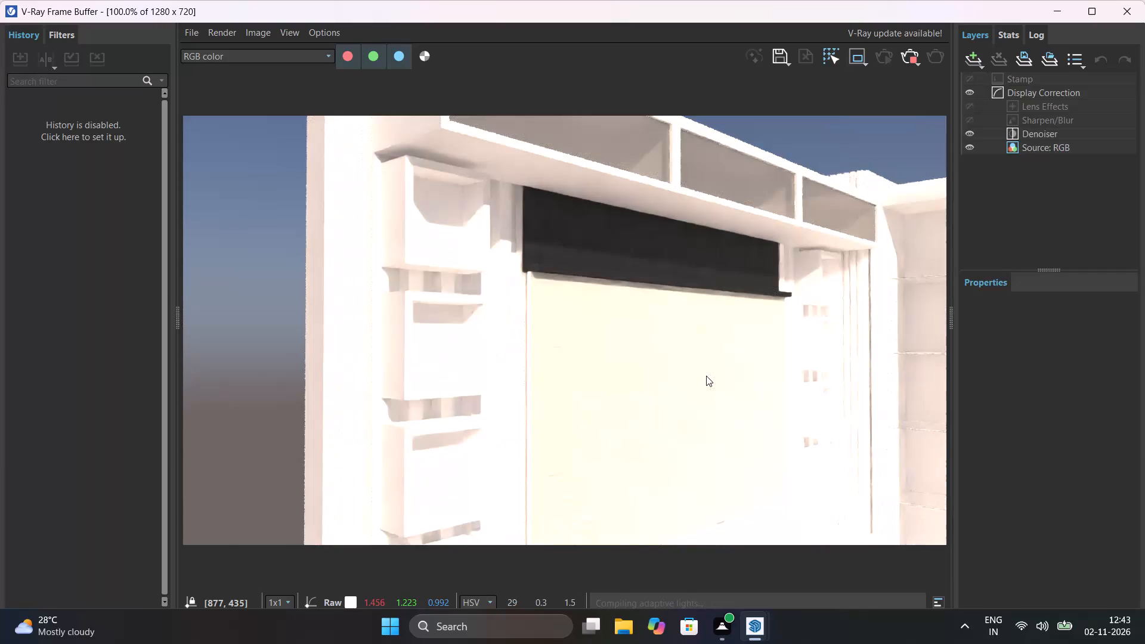
pyautogui.click(907, 55)
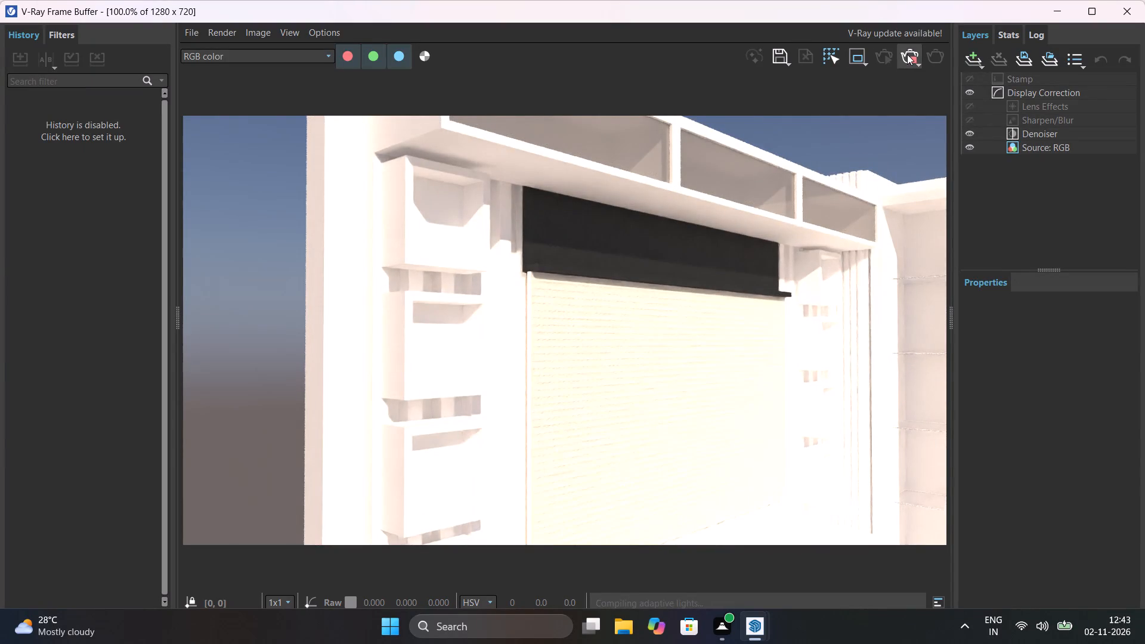
pyautogui.click(1122, 4)
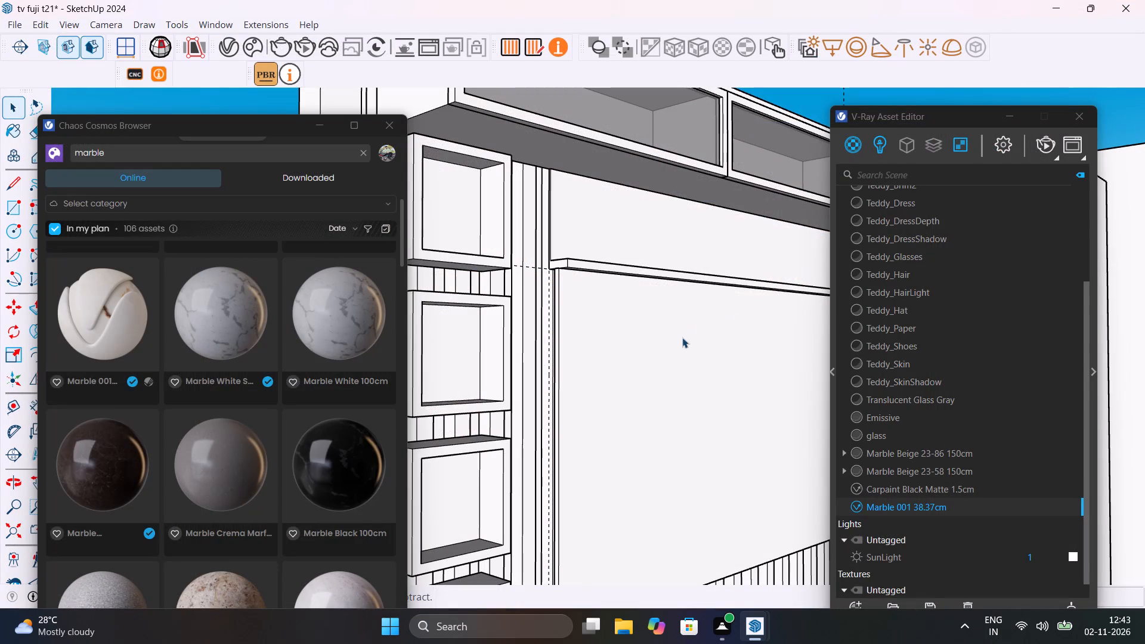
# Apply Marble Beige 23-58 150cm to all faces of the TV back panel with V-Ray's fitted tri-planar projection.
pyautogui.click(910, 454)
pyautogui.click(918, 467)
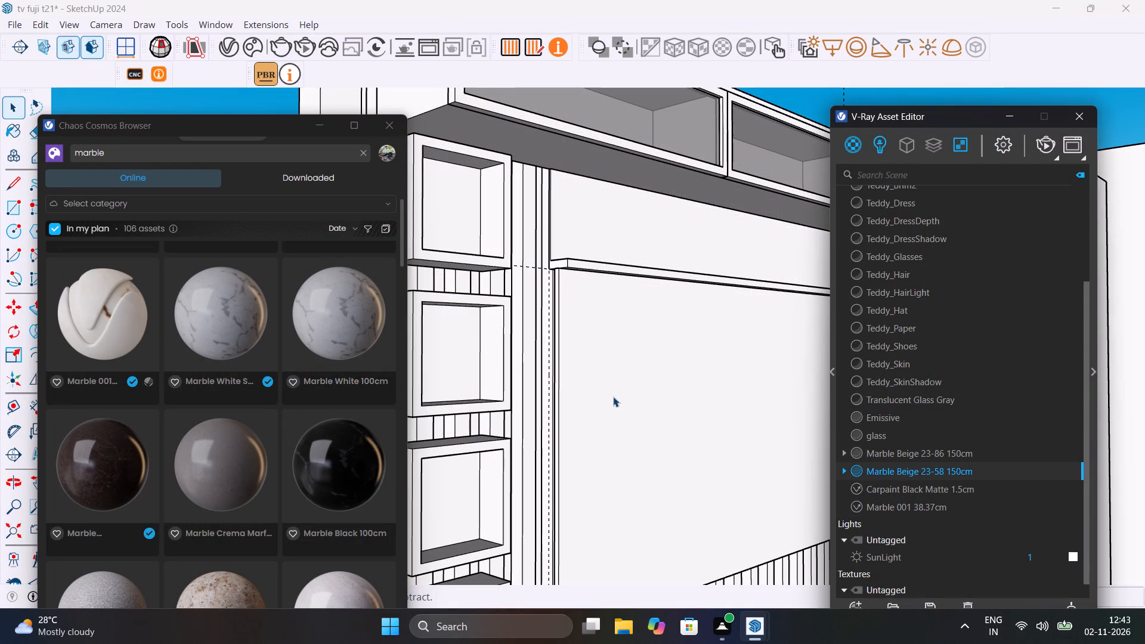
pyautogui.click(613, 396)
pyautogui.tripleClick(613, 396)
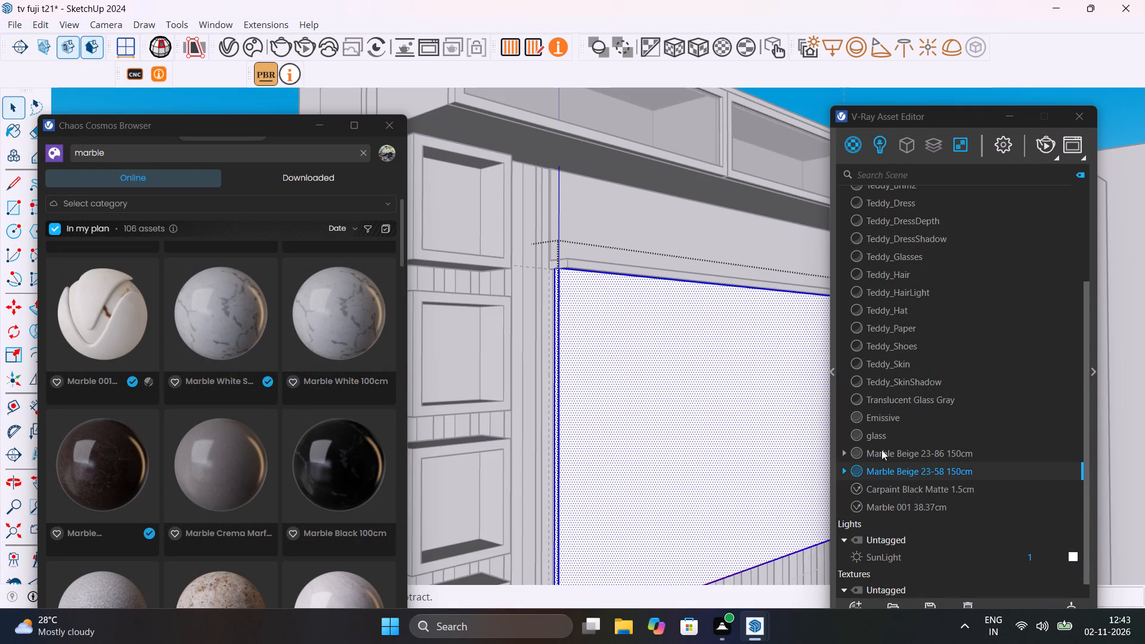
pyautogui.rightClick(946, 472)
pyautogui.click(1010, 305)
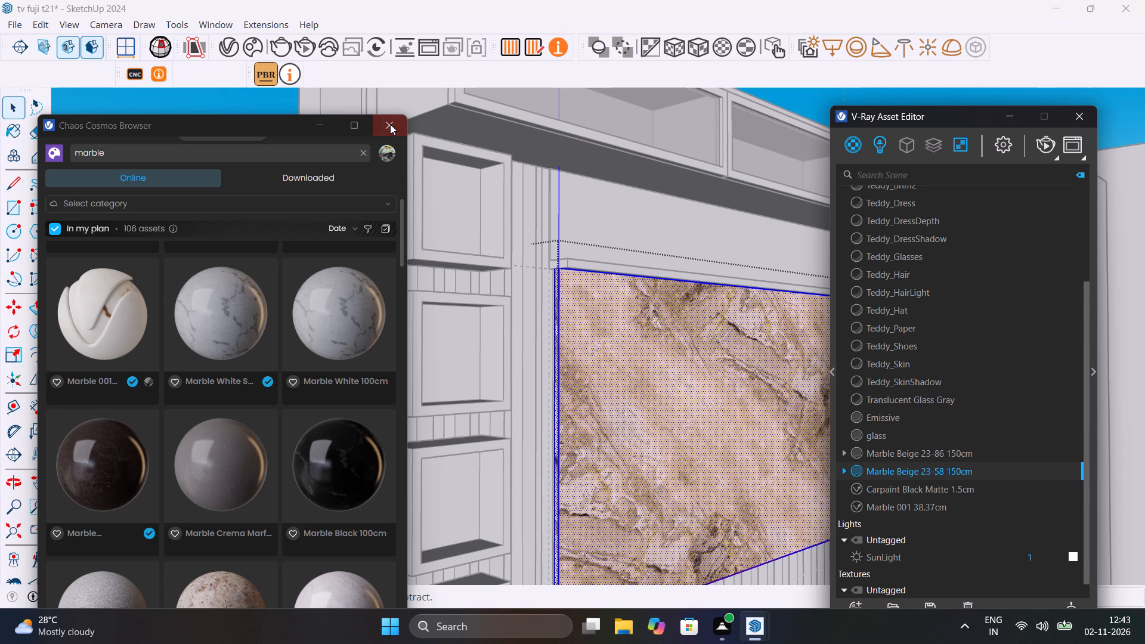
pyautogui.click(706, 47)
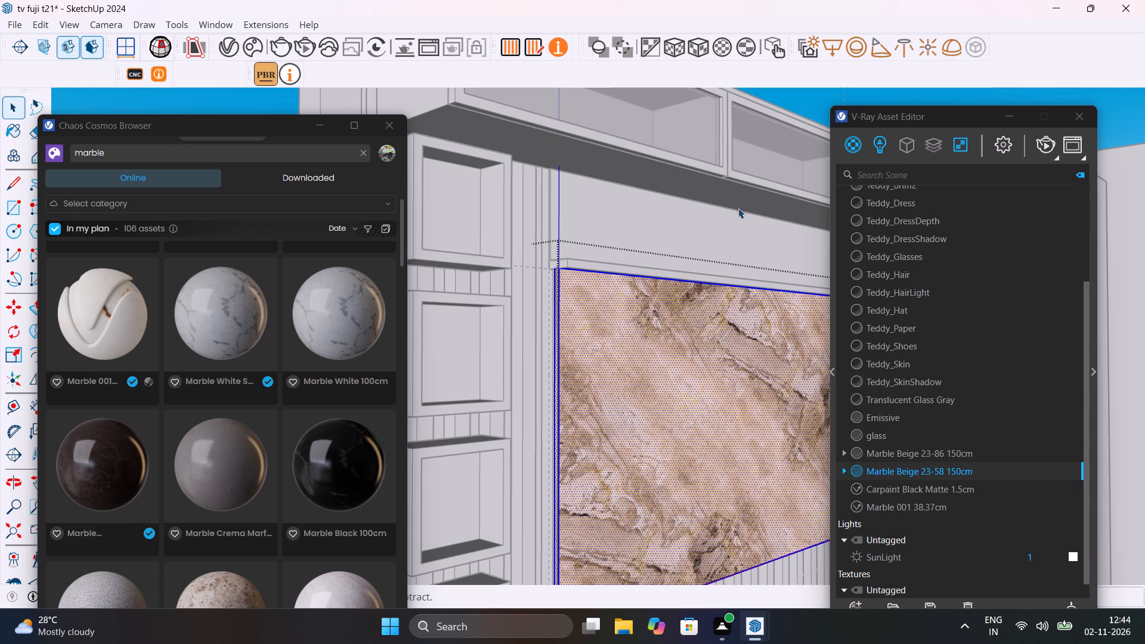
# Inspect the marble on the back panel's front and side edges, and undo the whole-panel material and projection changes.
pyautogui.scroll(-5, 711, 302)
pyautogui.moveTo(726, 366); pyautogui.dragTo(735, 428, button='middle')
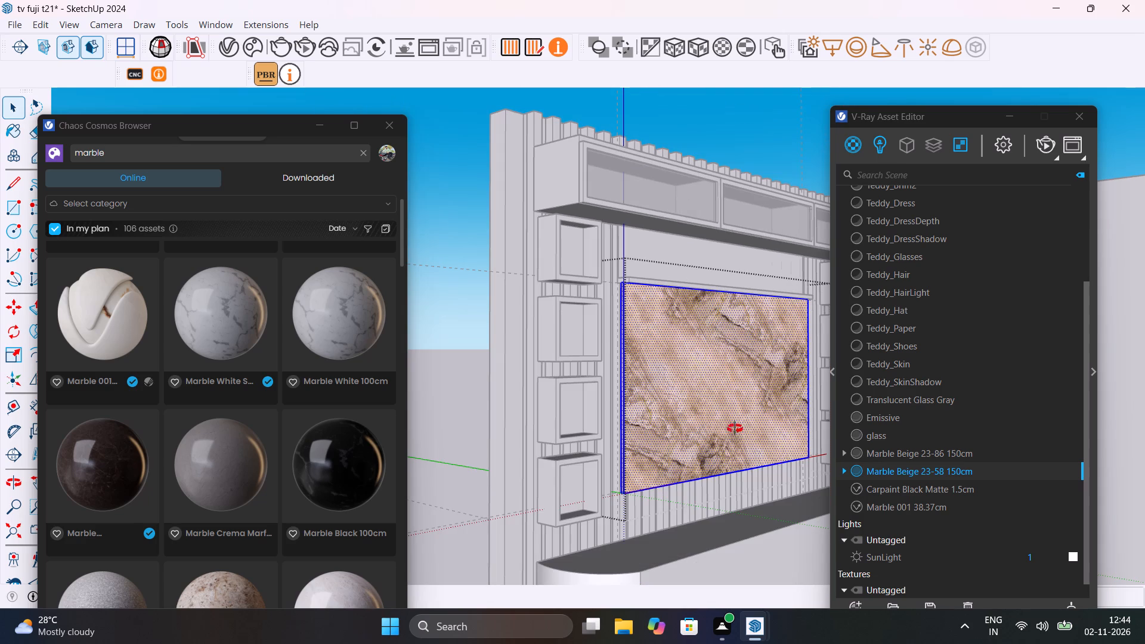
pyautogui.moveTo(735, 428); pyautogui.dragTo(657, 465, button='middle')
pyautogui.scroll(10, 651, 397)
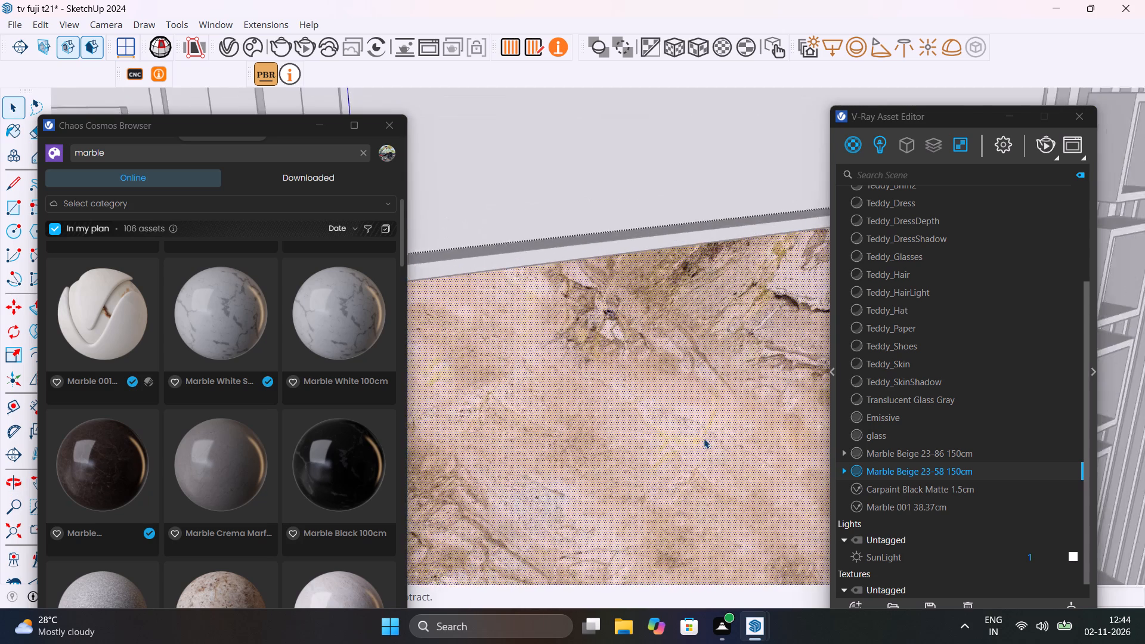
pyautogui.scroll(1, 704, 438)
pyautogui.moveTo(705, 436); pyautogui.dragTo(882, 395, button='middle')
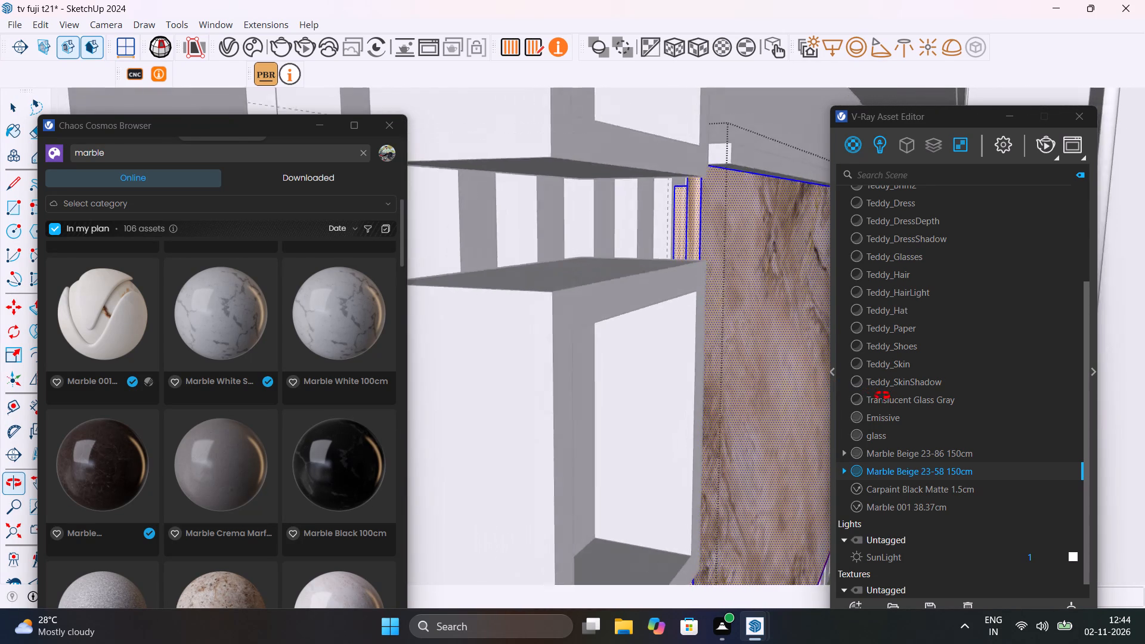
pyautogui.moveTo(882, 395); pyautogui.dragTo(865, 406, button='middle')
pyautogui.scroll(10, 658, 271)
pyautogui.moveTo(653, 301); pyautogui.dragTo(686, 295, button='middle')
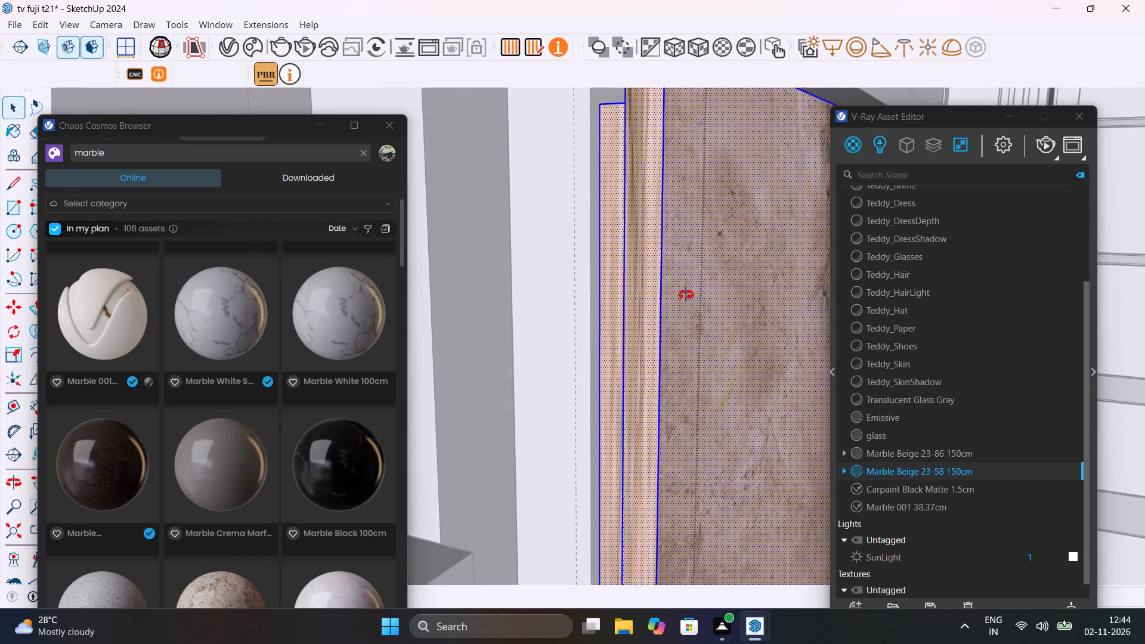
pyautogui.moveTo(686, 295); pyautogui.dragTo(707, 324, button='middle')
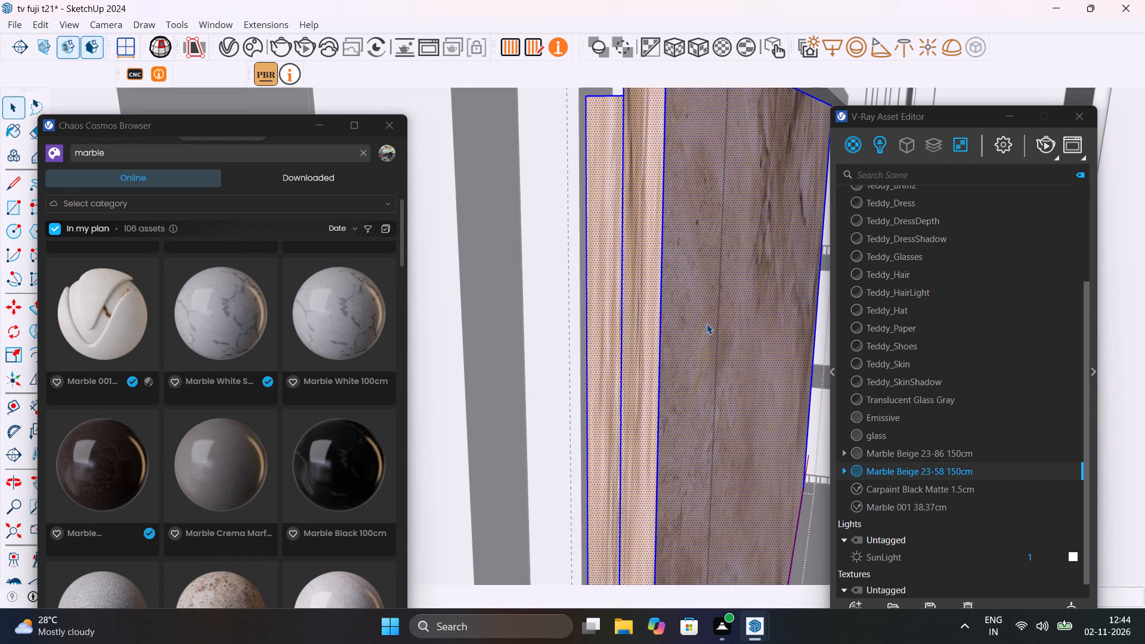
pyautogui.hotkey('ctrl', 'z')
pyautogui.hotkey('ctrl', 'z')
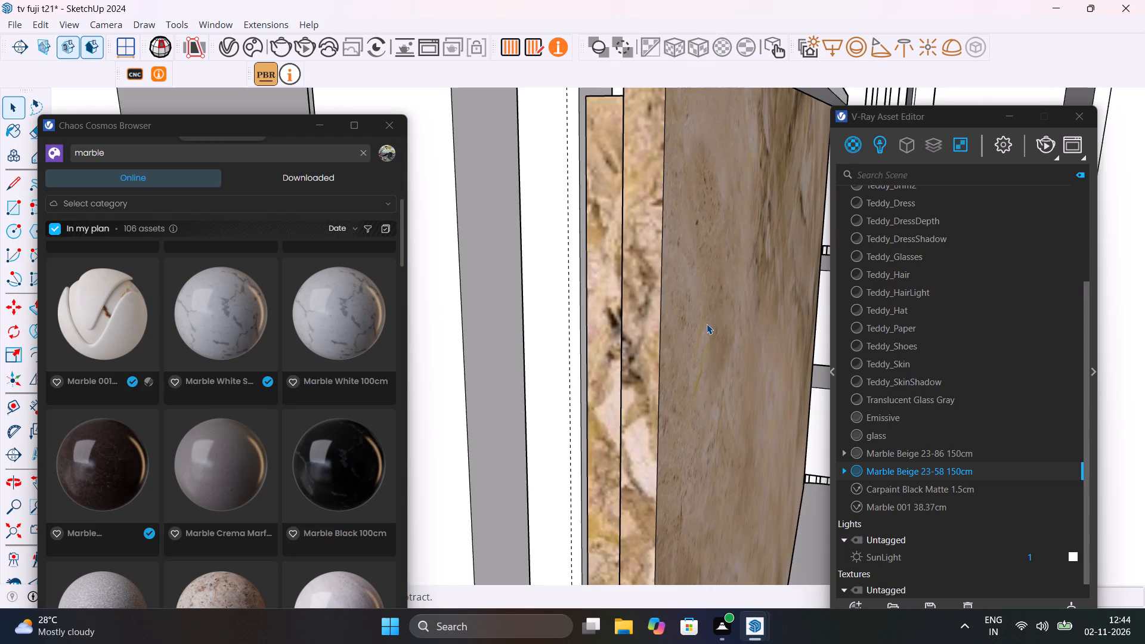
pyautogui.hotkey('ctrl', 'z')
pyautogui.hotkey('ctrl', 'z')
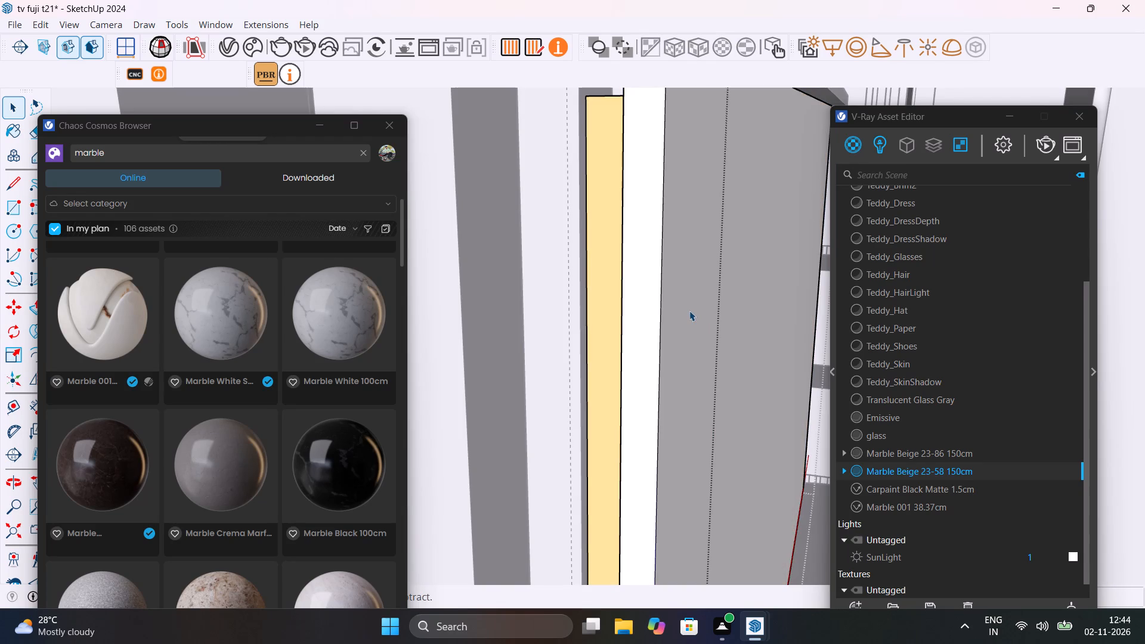
# Apply Marble Beige 23-58 150cm to the back panel's front face only, trying V-Ray's fitted and then regular tri-planar projection.
pyautogui.tripleClick(689, 309)
pyautogui.click(689, 308)
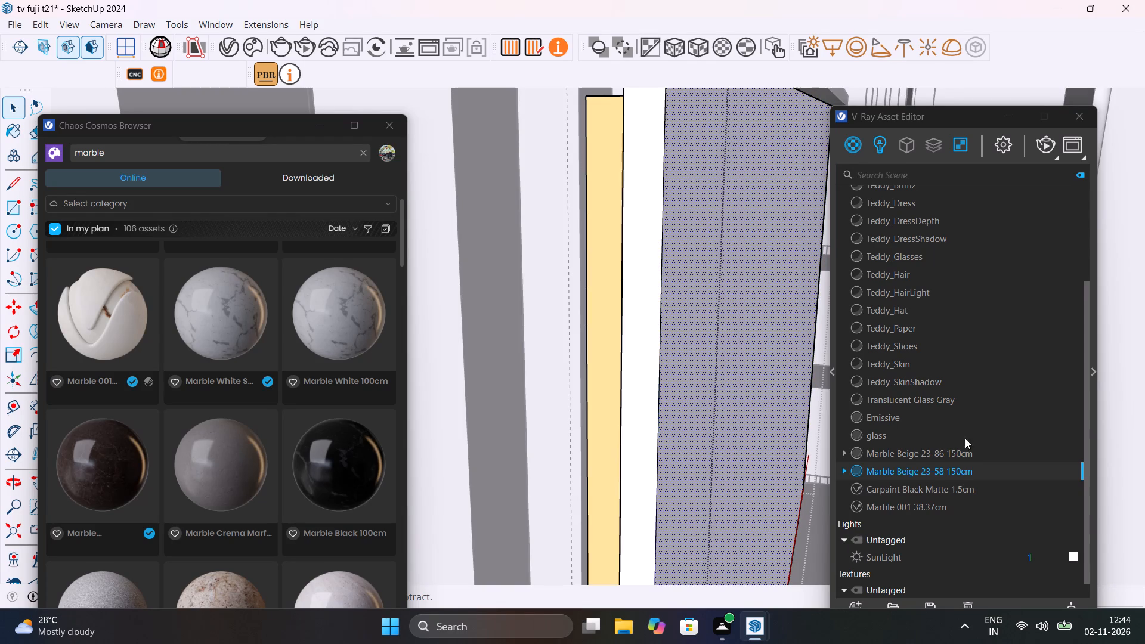
pyautogui.rightClick(969, 469)
pyautogui.click(1034, 301)
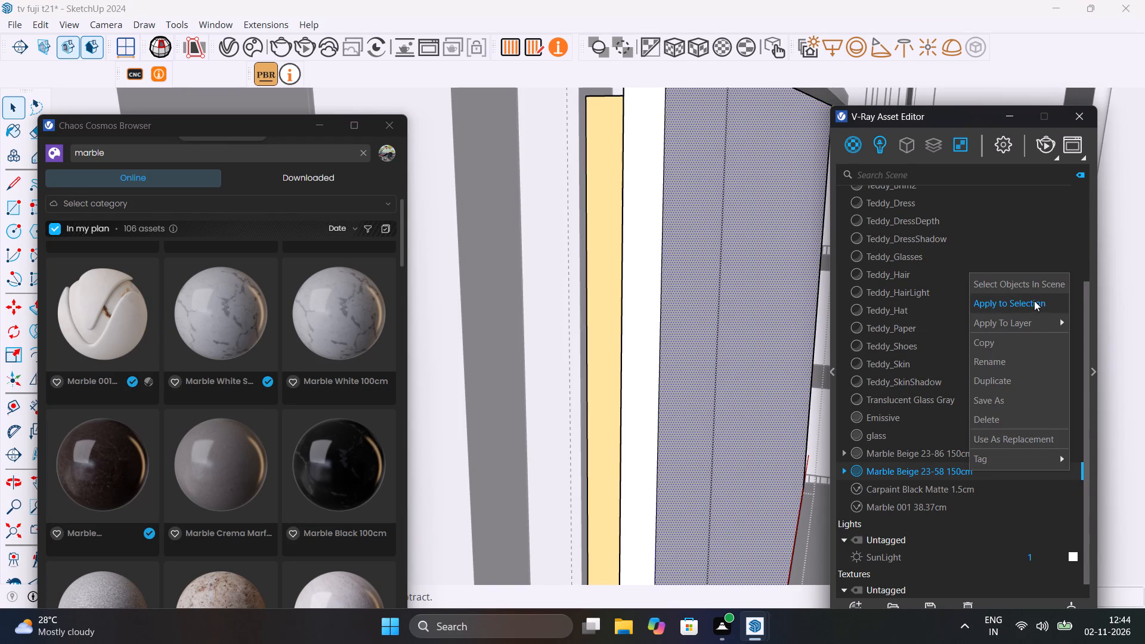
pyautogui.moveTo(738, 338); pyautogui.dragTo(550, 343, button='middle')
pyautogui.scroll(-3, 646, 343)
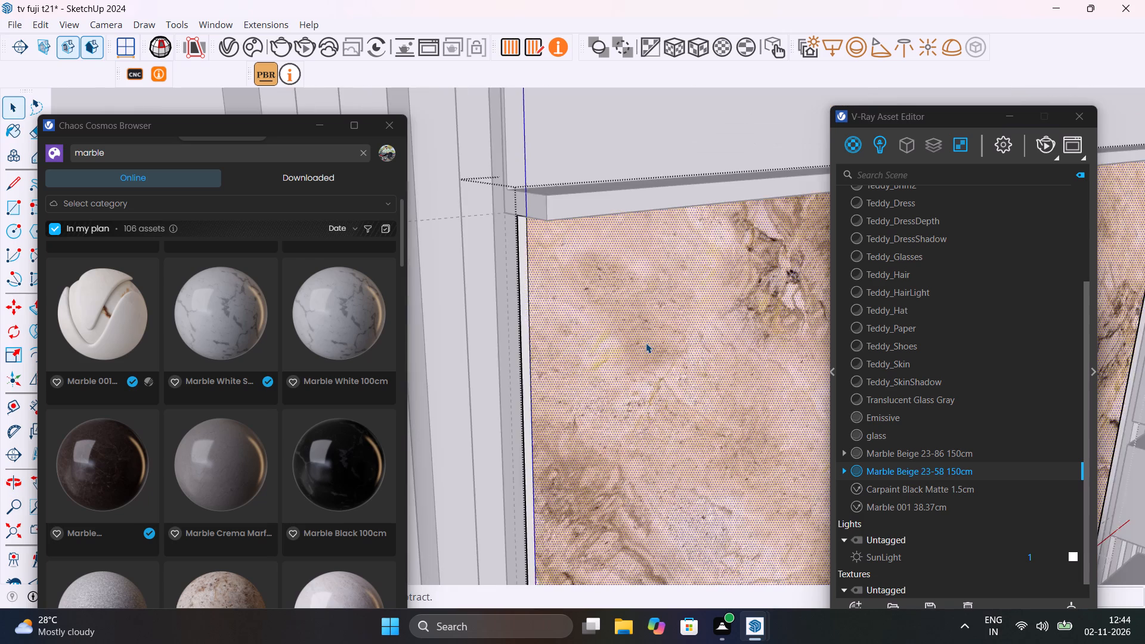
pyautogui.scroll(-15, 646, 343)
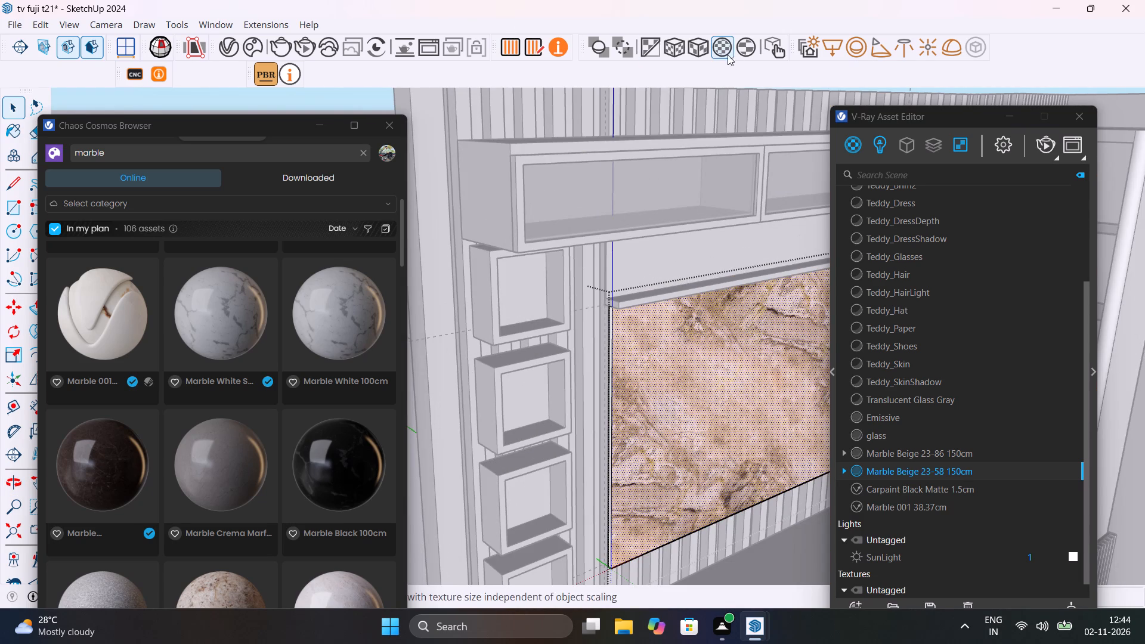
pyautogui.click(697, 44)
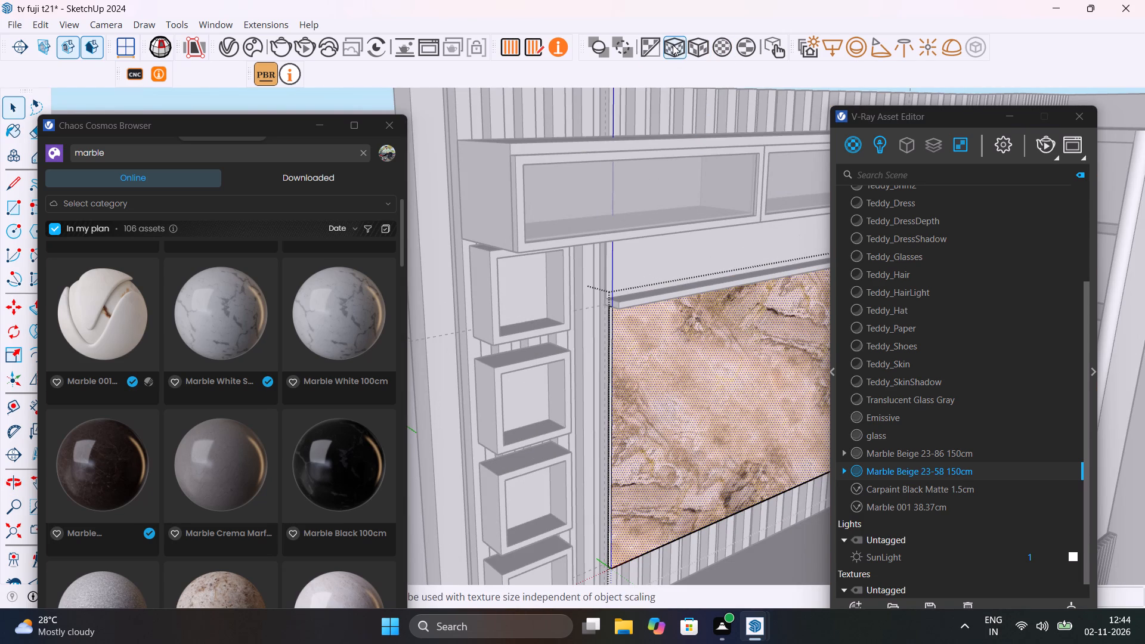
pyautogui.click(673, 45)
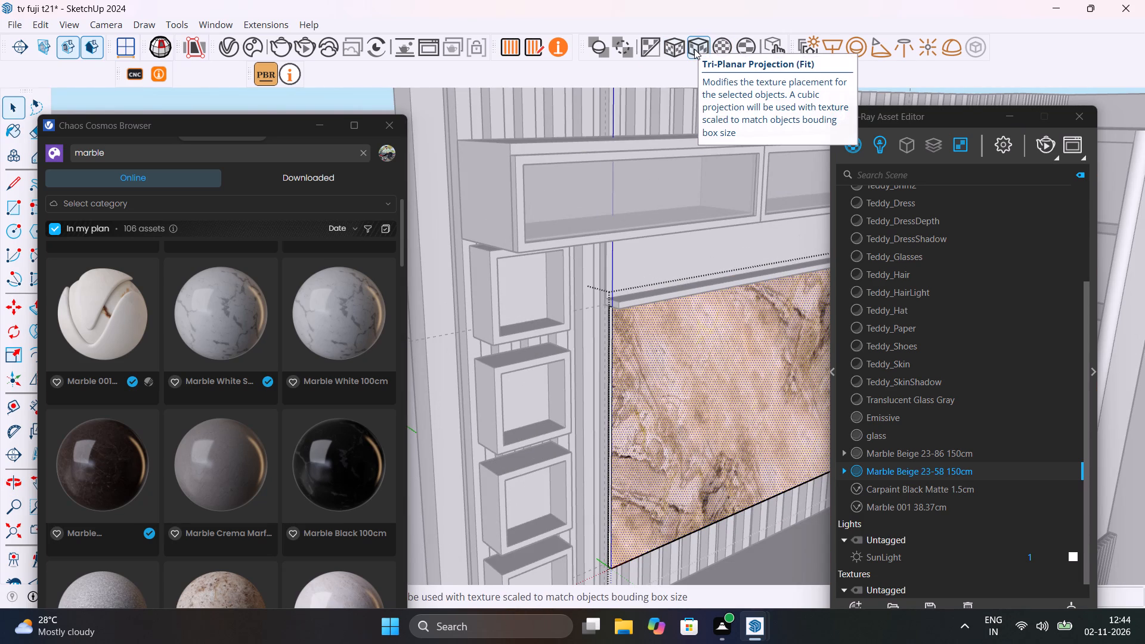
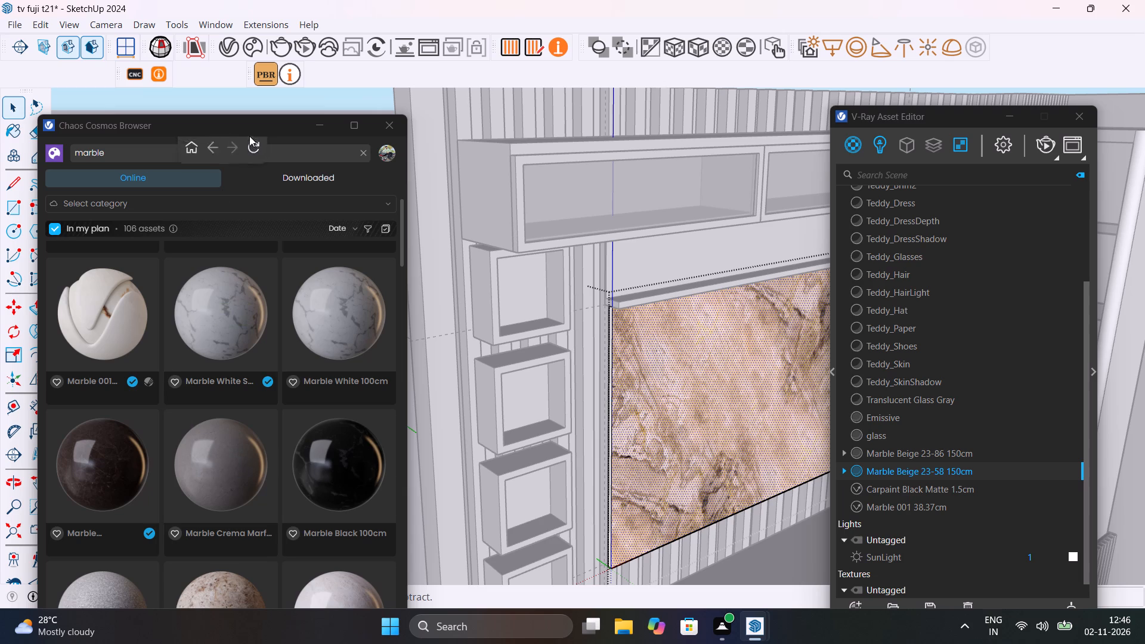
# Move the Chaos Cosmos Browser window clear of the drawing and editing tools it partly crowds.
pyautogui.moveTo(255, 126); pyautogui.dragTo(393, 140)
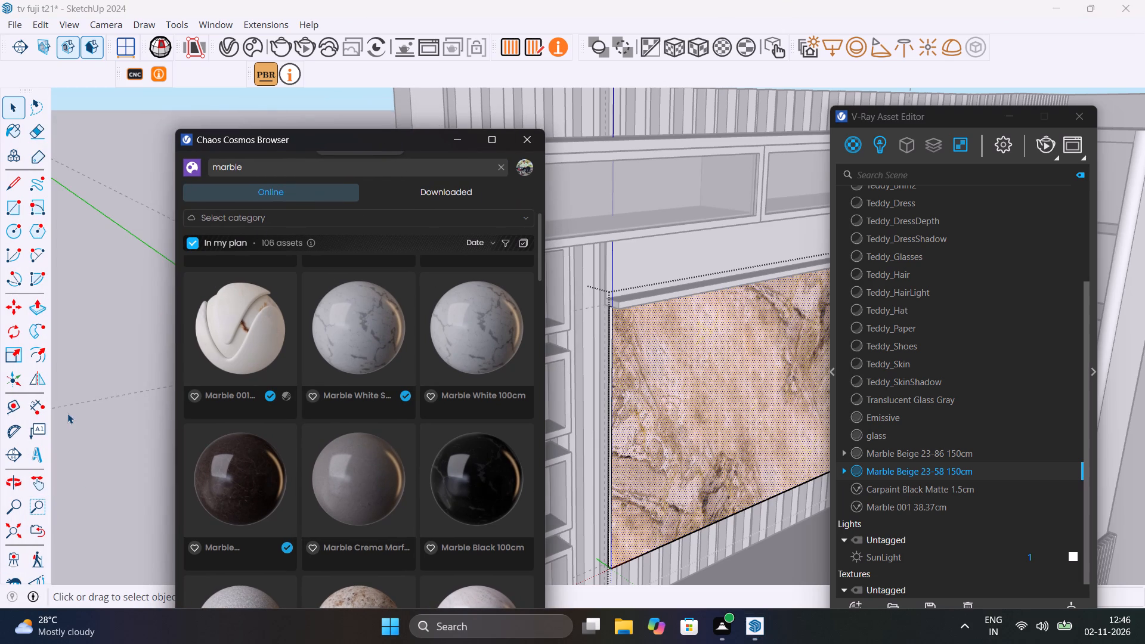
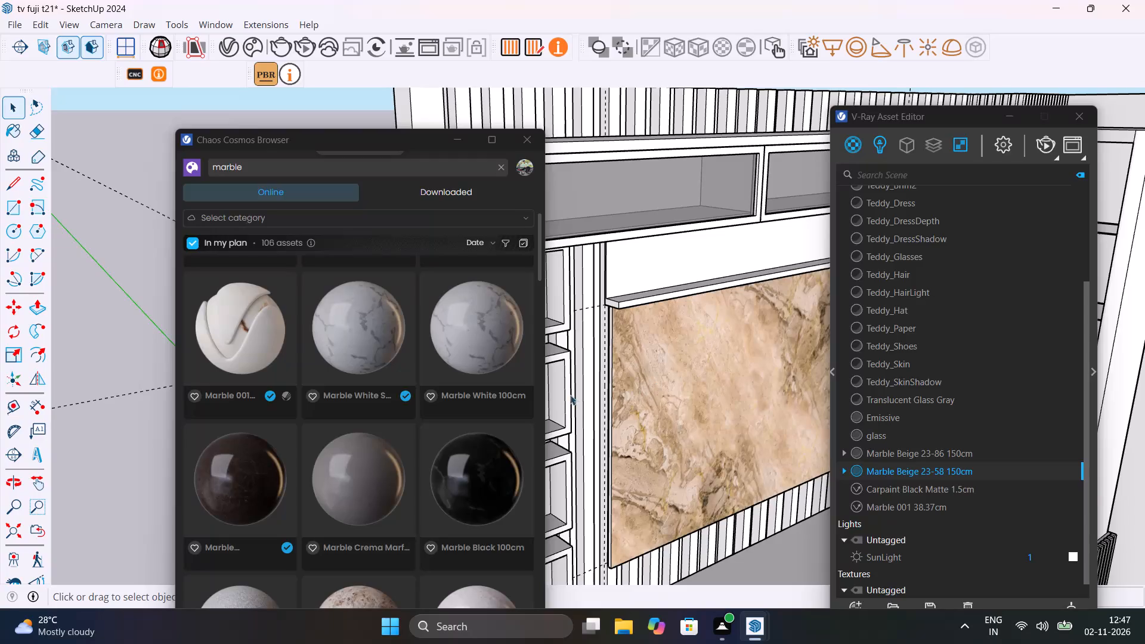
# Close the Chaos Cosmos Browser and the V-Ray Asset Editor to clear the model view.
pyautogui.scroll(-8, 639, 393)
pyautogui.moveTo(734, 395); pyautogui.dragTo(779, 366, button='middle')
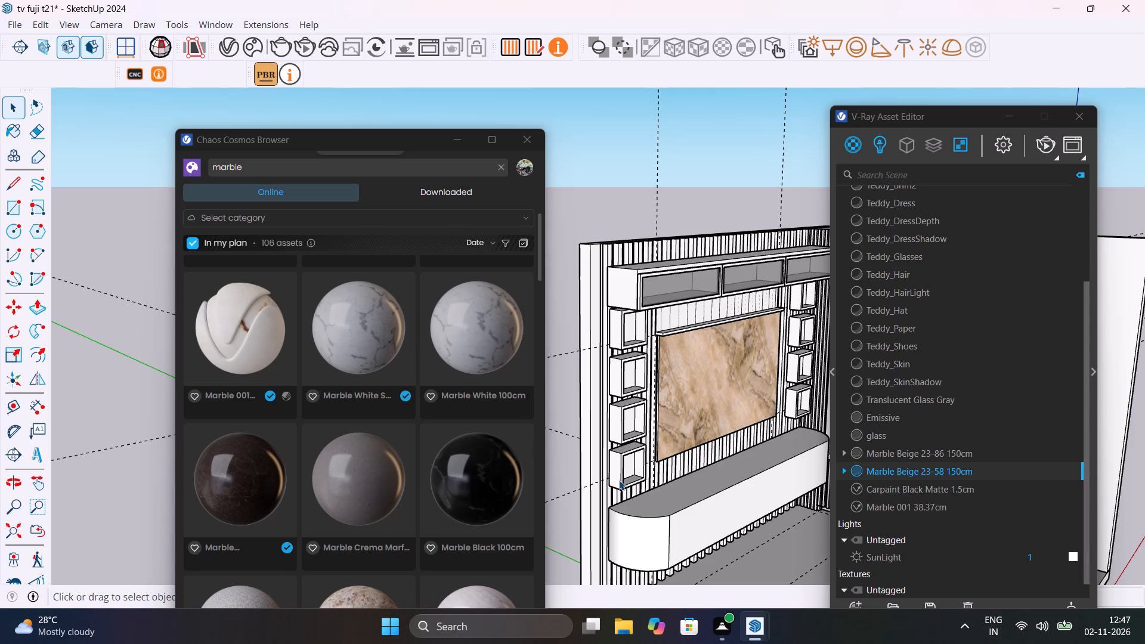
pyautogui.click(533, 142)
pyautogui.moveTo(646, 373); pyautogui.dragTo(426, 288, button='middle')
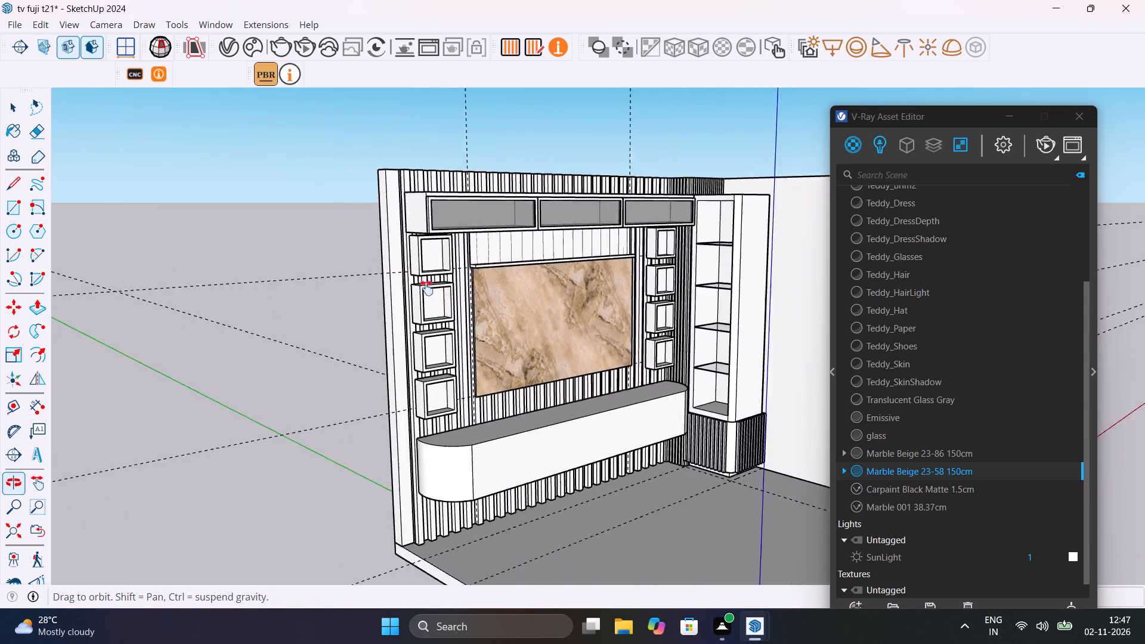
pyautogui.moveTo(426, 288); pyautogui.dragTo(268, 278, button='middle')
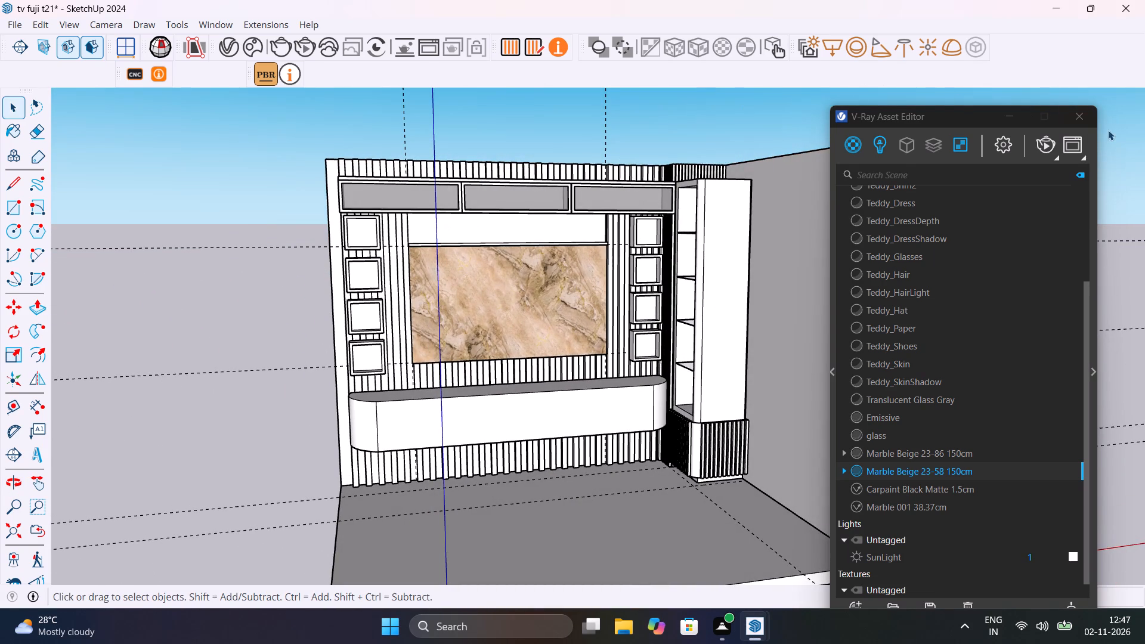
pyautogui.click(1077, 113)
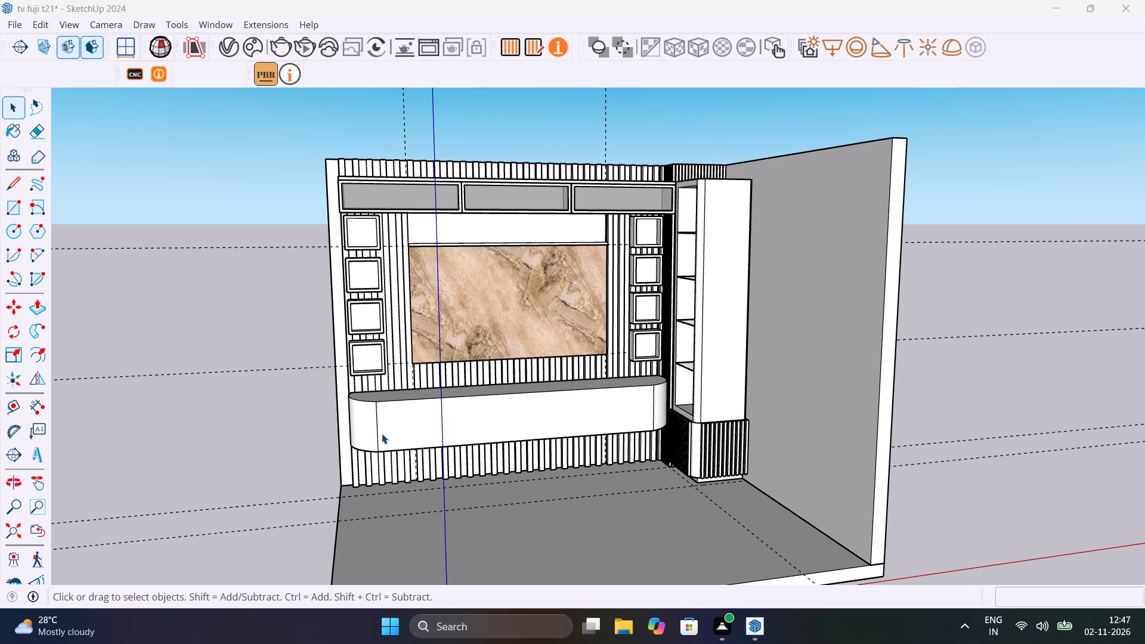
# Open the rounded low TV console below the marble panel for editing.
pyautogui.moveTo(438, 432); pyautogui.dragTo(451, 581, button='middle')
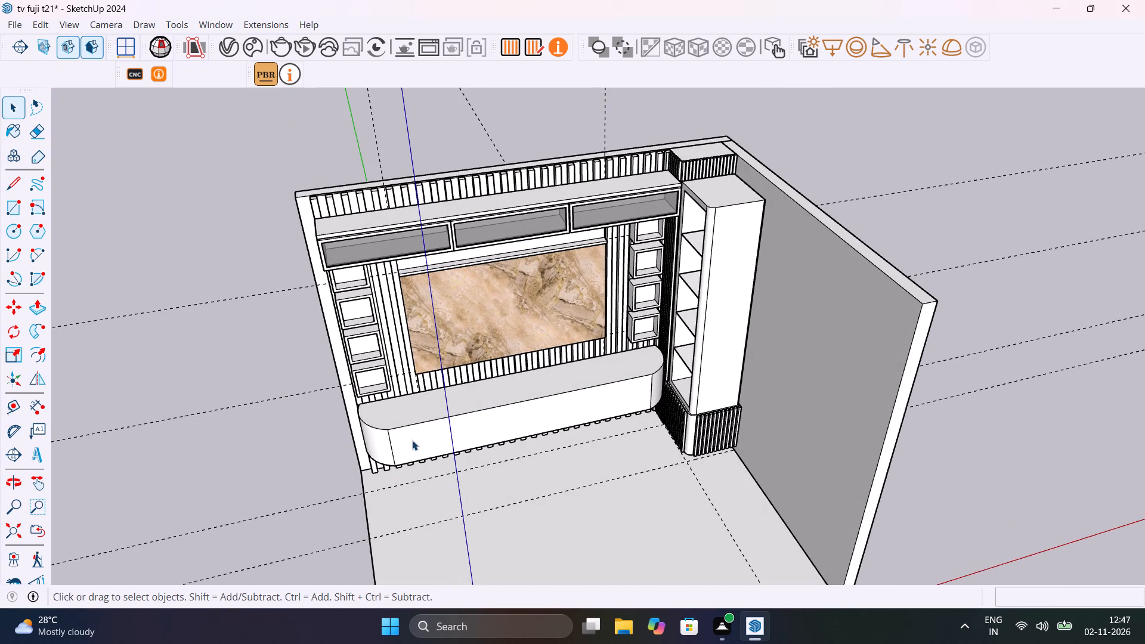
pyautogui.moveTo(425, 432); pyautogui.dragTo(503, 499, button='middle')
pyautogui.click(524, 448)
pyautogui.doubleClick(525, 445)
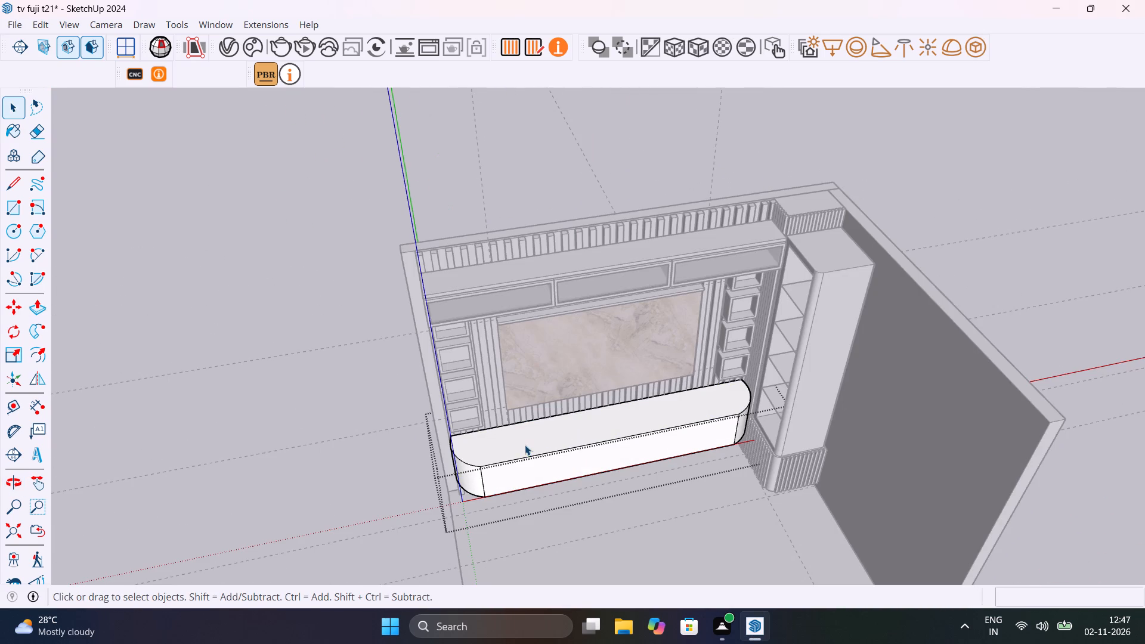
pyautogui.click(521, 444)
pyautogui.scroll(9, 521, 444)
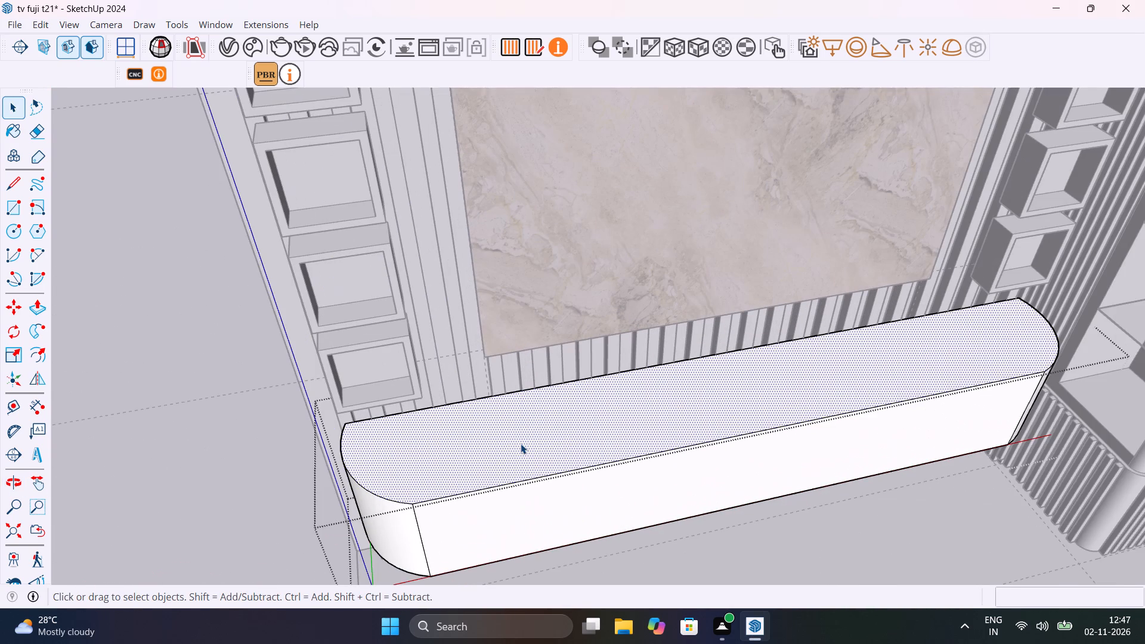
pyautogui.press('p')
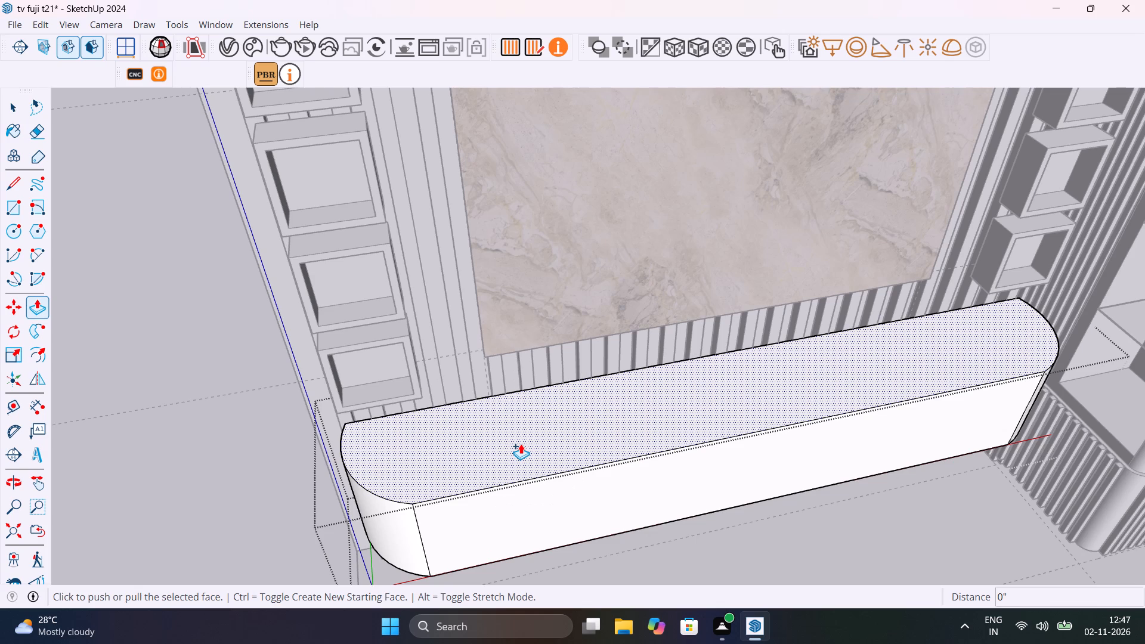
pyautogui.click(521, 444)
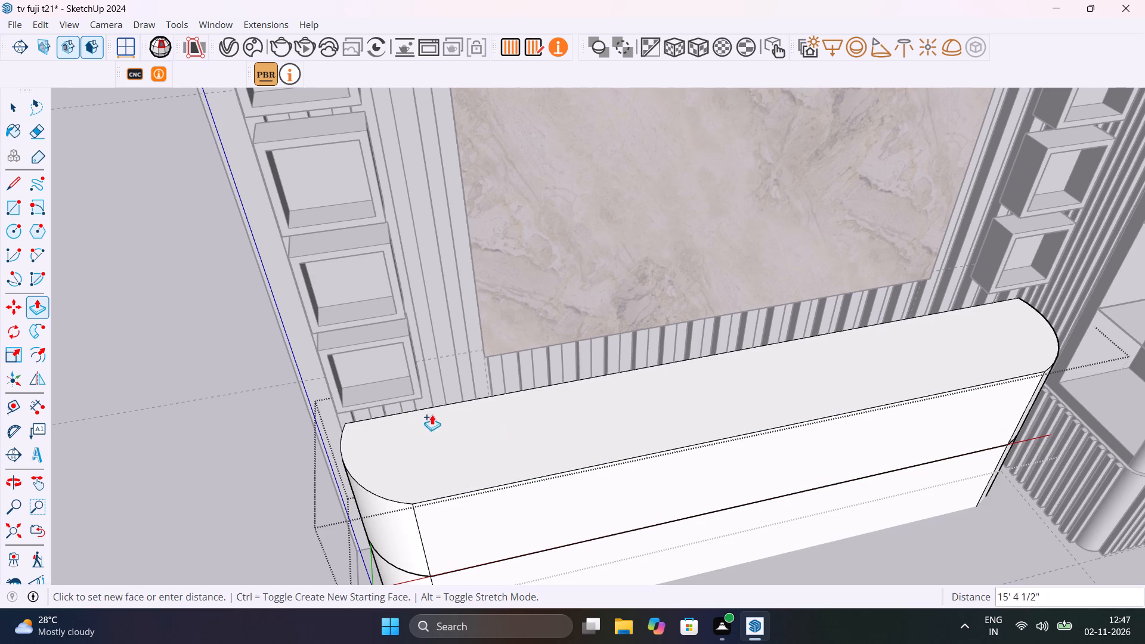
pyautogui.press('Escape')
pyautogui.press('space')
# Push/Pull the console's top face up 20 mm as a separate slab layer, and close the console group.
pyautogui.click(440, 450)
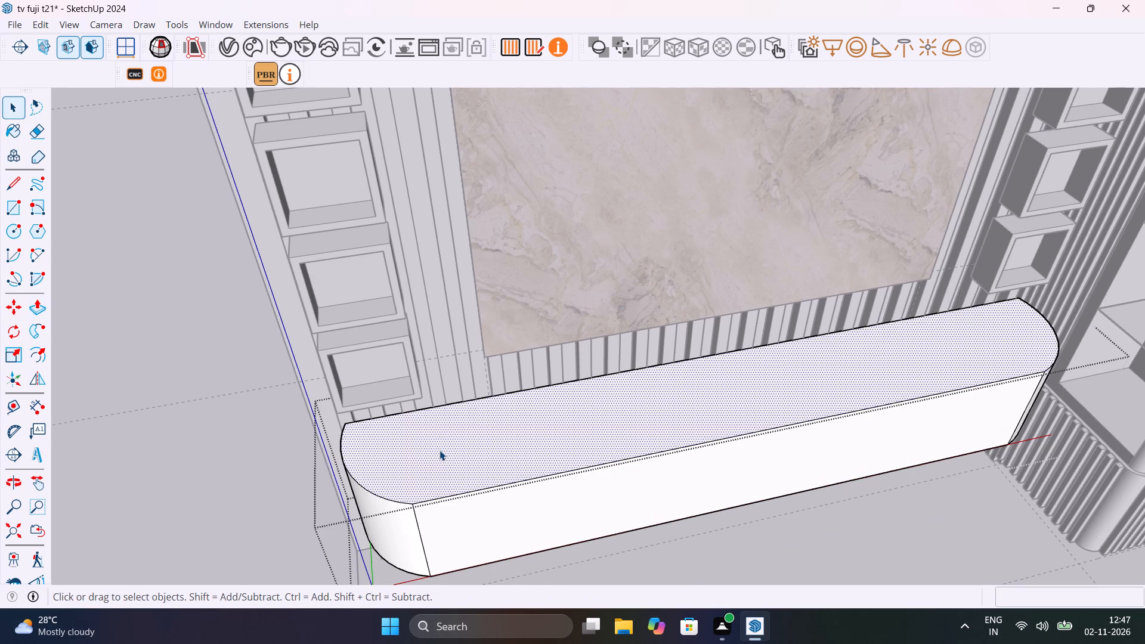
pyautogui.press('p')
pyautogui.click(440, 450)
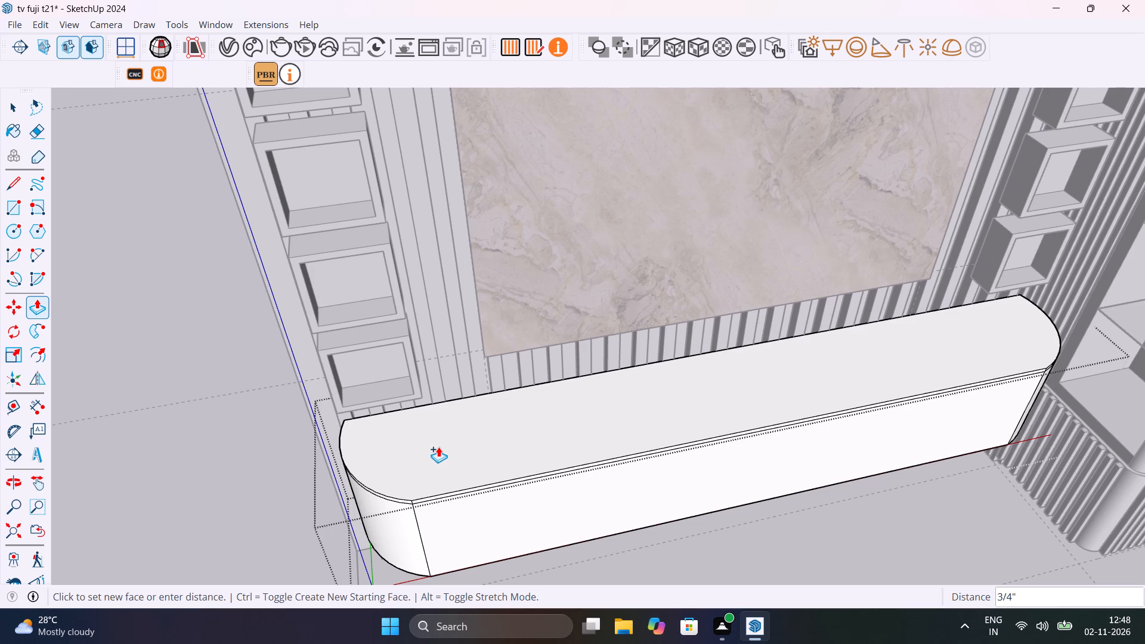
pyautogui.write('20mm')
pyautogui.press('Return')
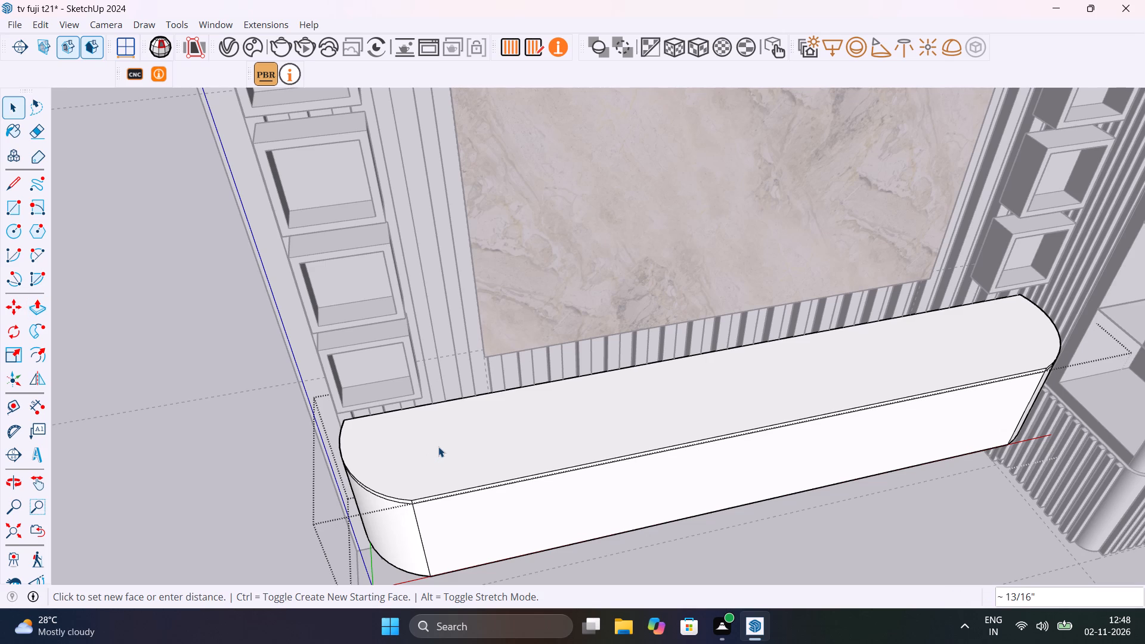
pyautogui.press('space')
pyautogui.click(246, 435)
# Save the model.
pyautogui.moveTo(333, 448); pyautogui.dragTo(487, 321, button='middle')
pyautogui.scroll(1, 487, 321)
pyautogui.hotkey('ctrl', 's')
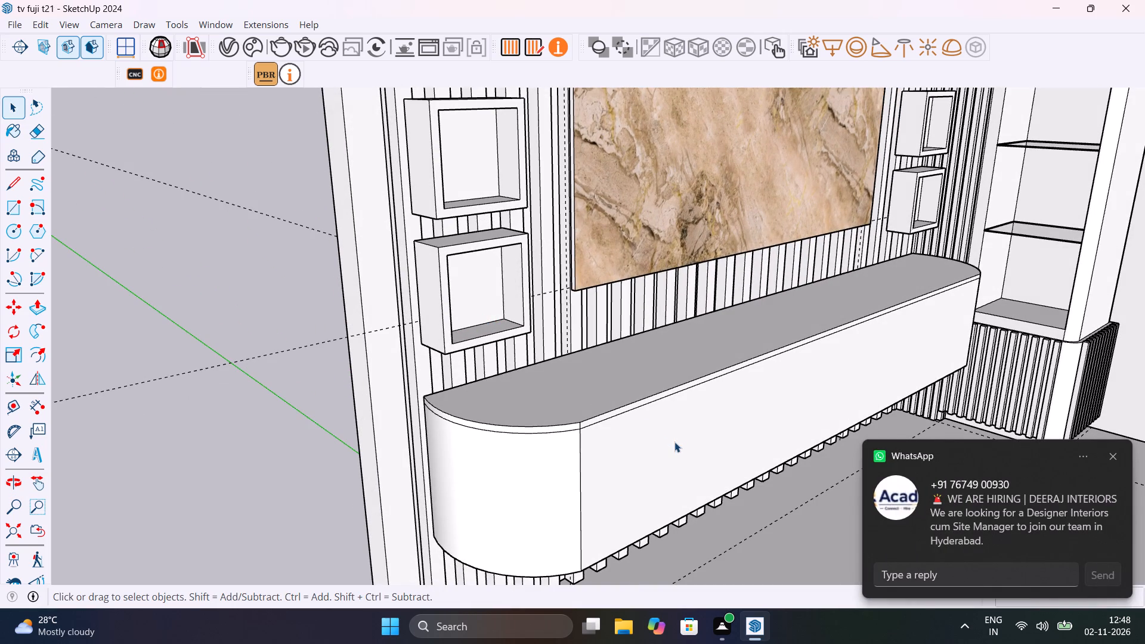
# Reopen the low TV console for editing at its front face.
pyautogui.moveTo(670, 488); pyautogui.dragTo(460, 469, button='middle')
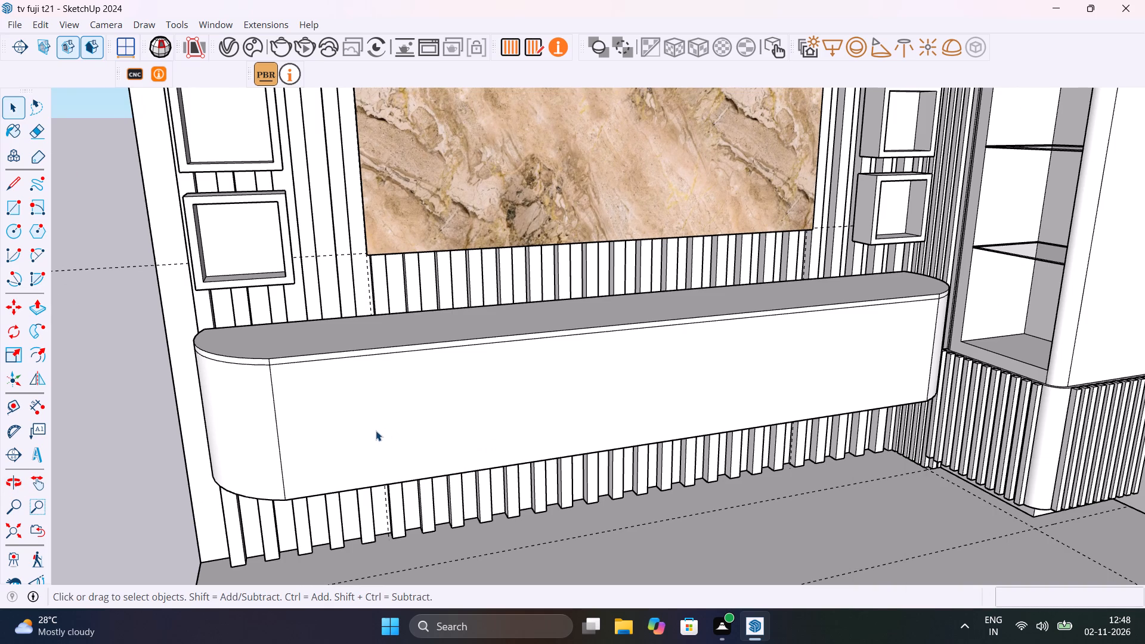
pyautogui.moveTo(370, 429); pyautogui.dragTo(395, 429, button='middle')
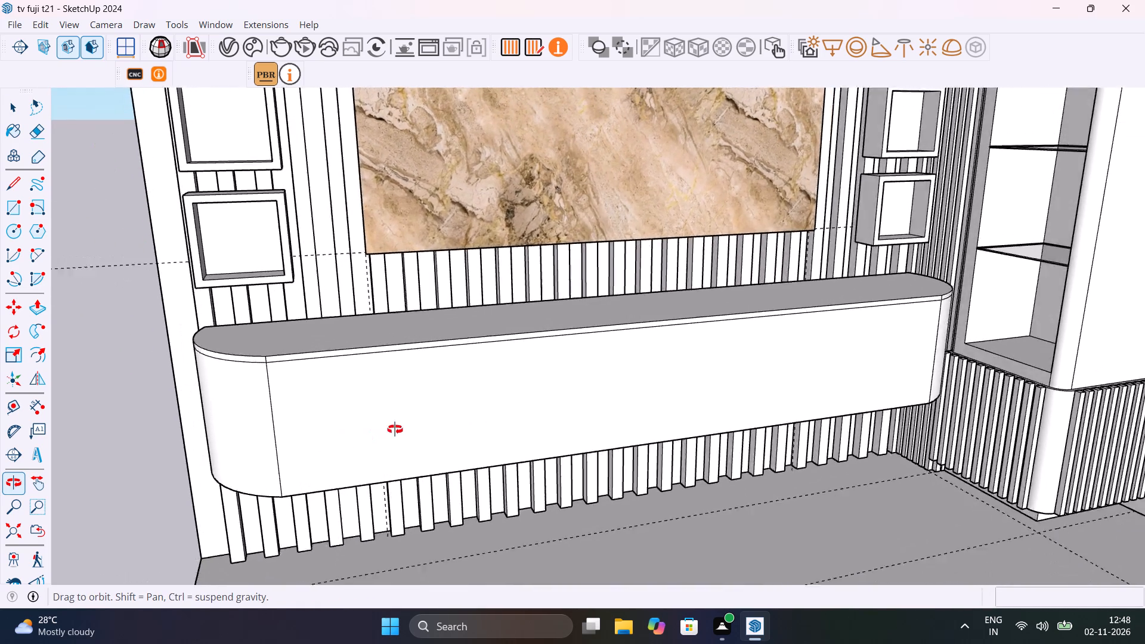
pyautogui.moveTo(395, 429); pyautogui.dragTo(525, 428, button='middle')
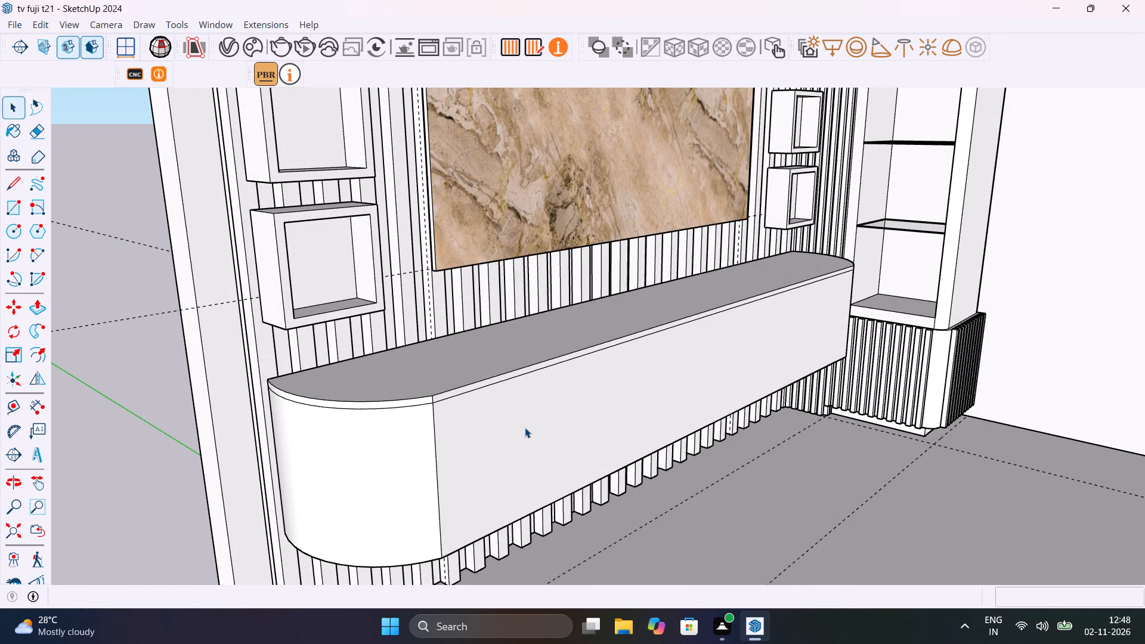
pyautogui.scroll(4, 534, 432)
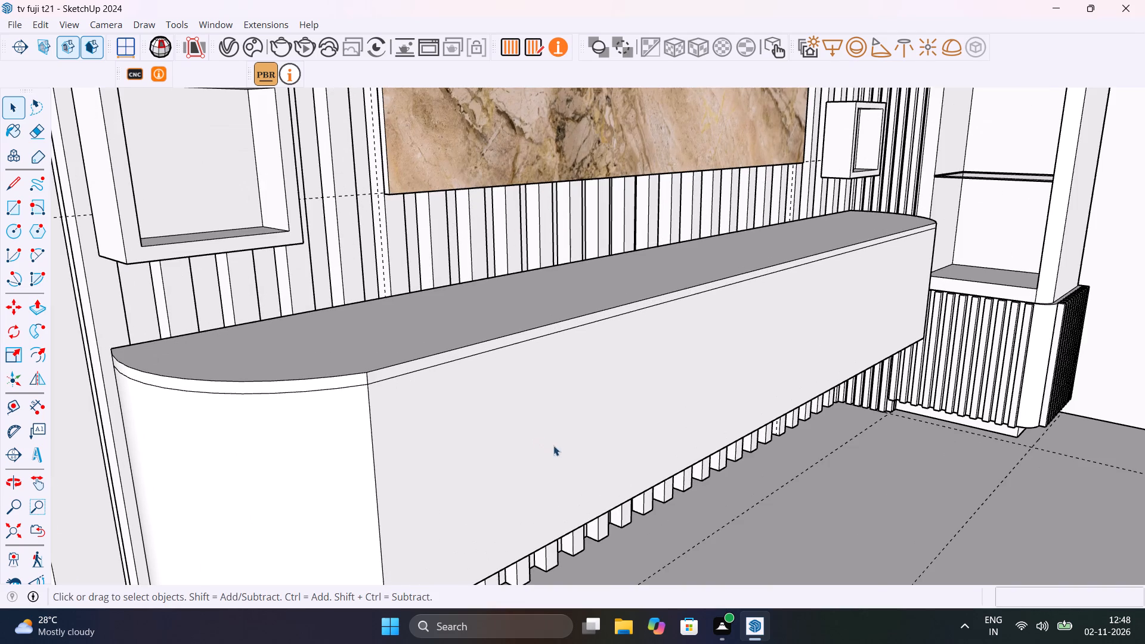
pyautogui.moveTo(555, 445); pyautogui.dragTo(425, 419, button='middle')
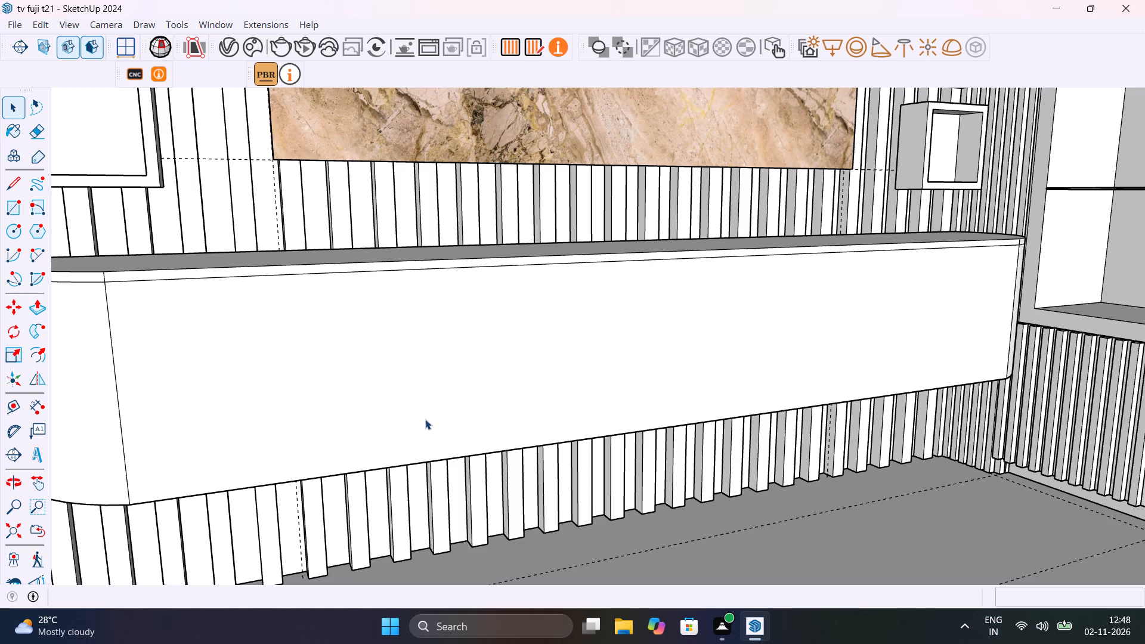
pyautogui.click(121, 432)
pyautogui.doubleClick(121, 432)
pyautogui.click(121, 432)
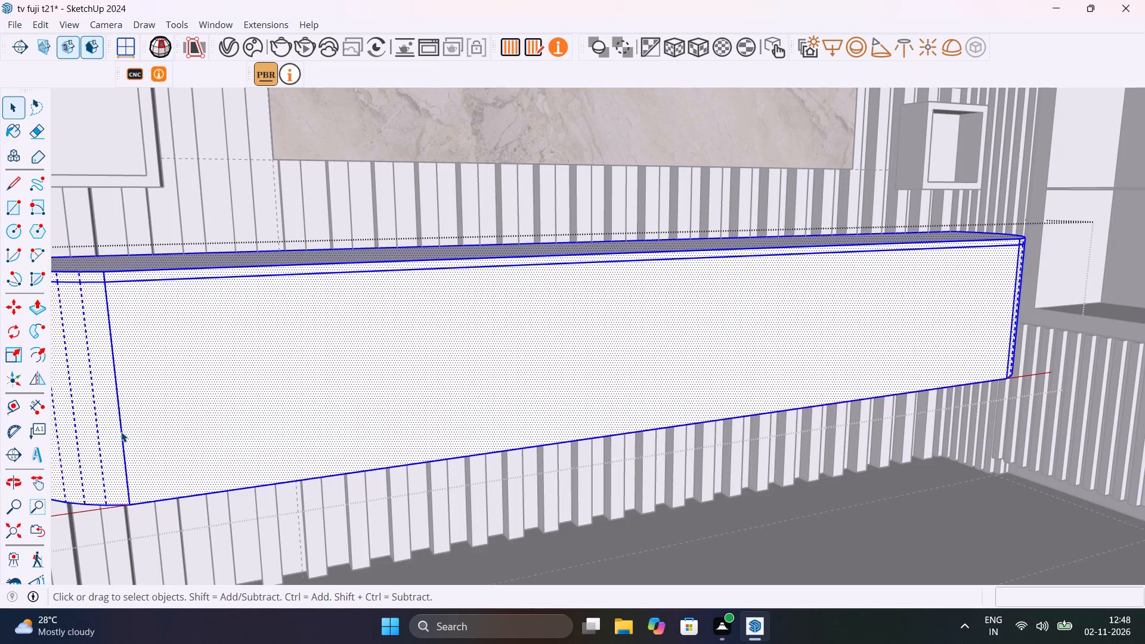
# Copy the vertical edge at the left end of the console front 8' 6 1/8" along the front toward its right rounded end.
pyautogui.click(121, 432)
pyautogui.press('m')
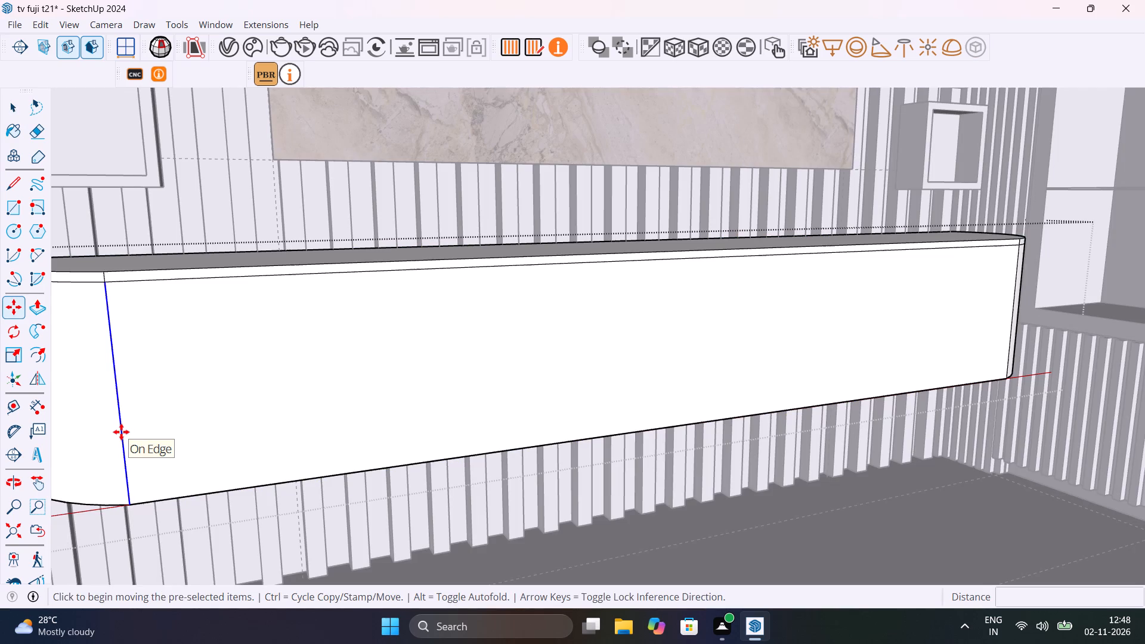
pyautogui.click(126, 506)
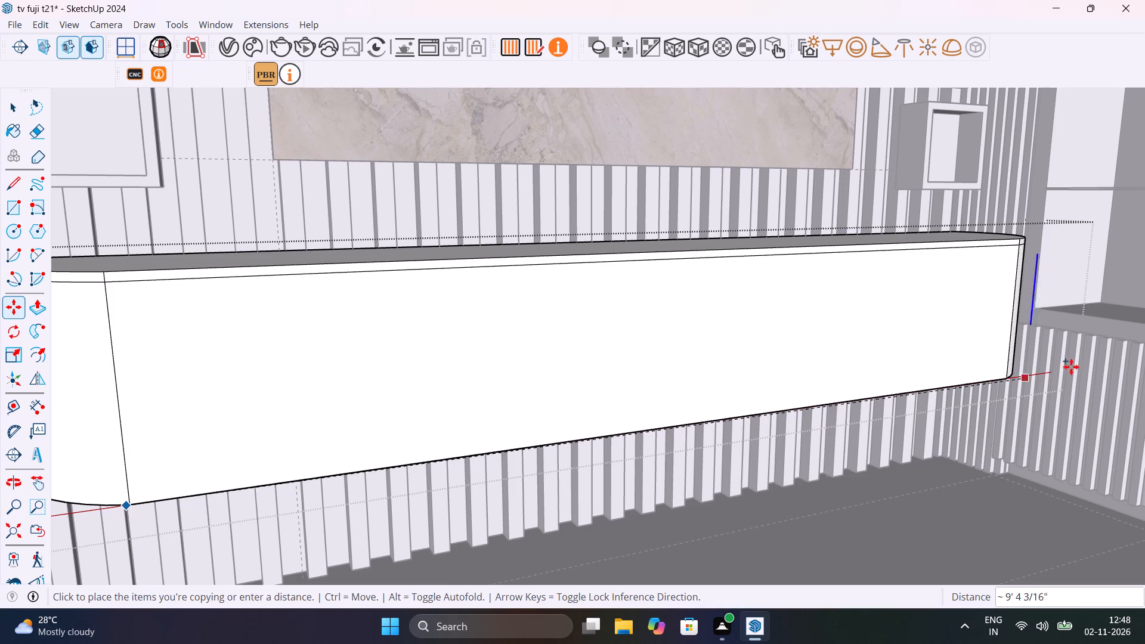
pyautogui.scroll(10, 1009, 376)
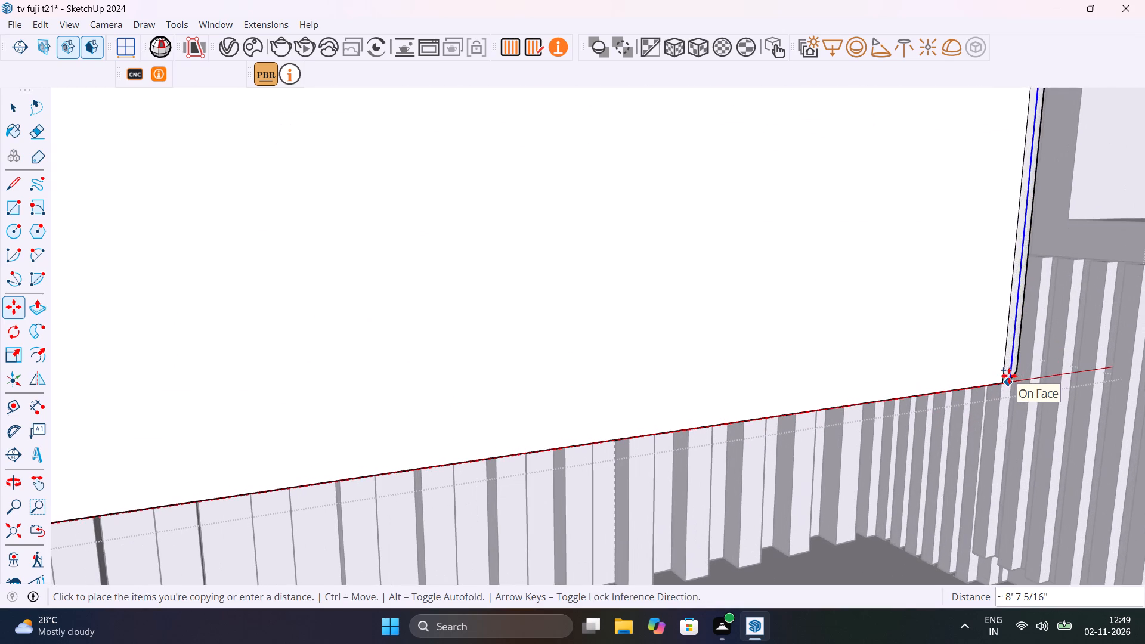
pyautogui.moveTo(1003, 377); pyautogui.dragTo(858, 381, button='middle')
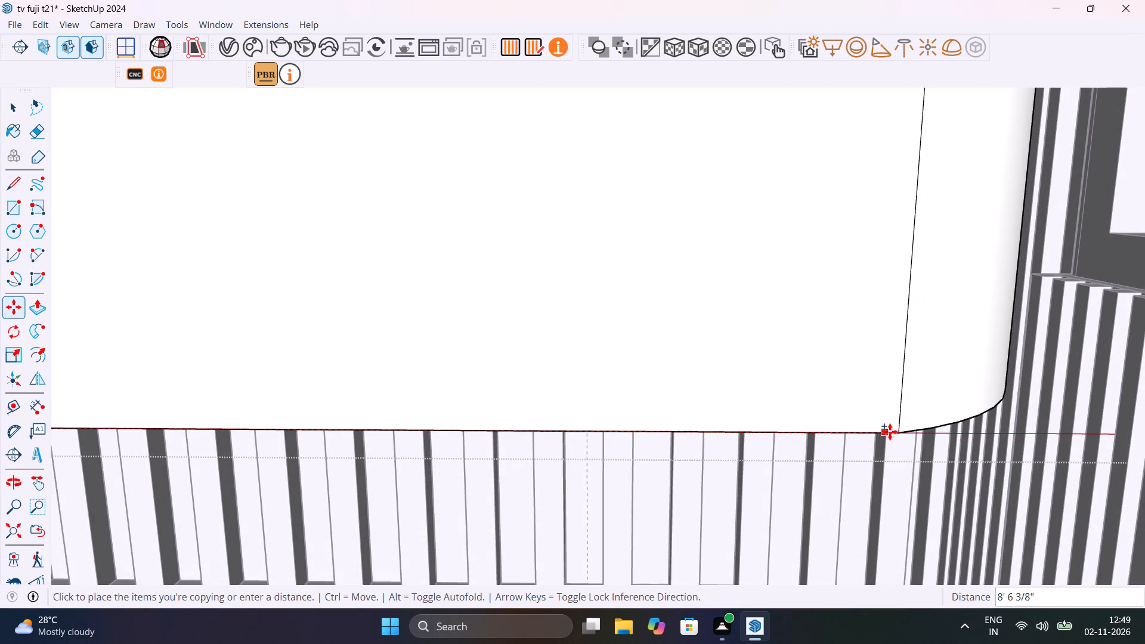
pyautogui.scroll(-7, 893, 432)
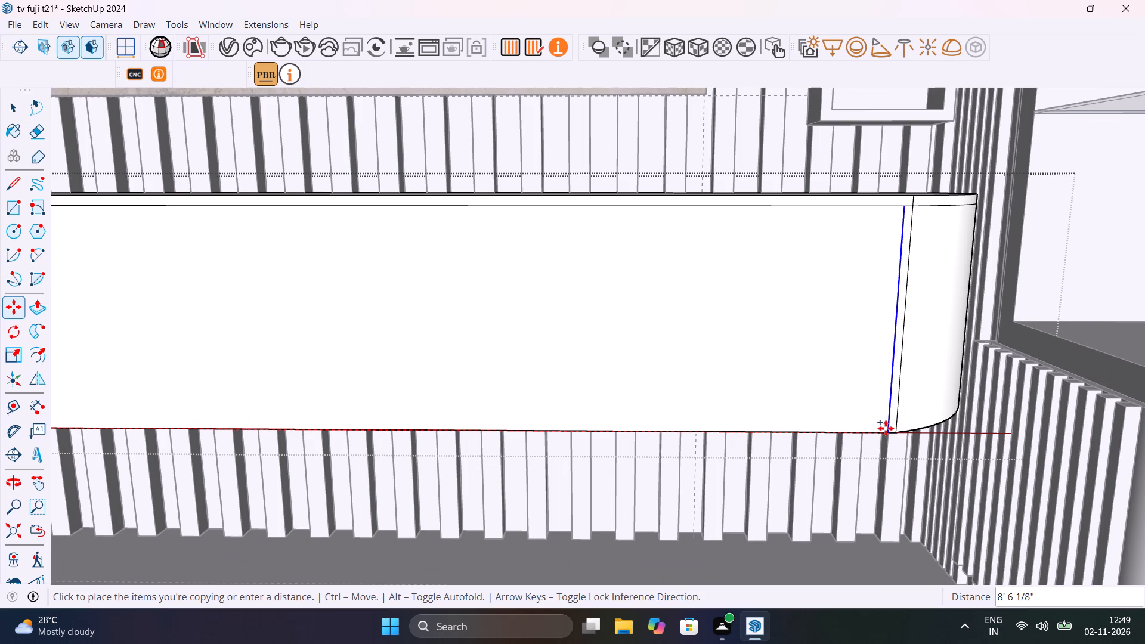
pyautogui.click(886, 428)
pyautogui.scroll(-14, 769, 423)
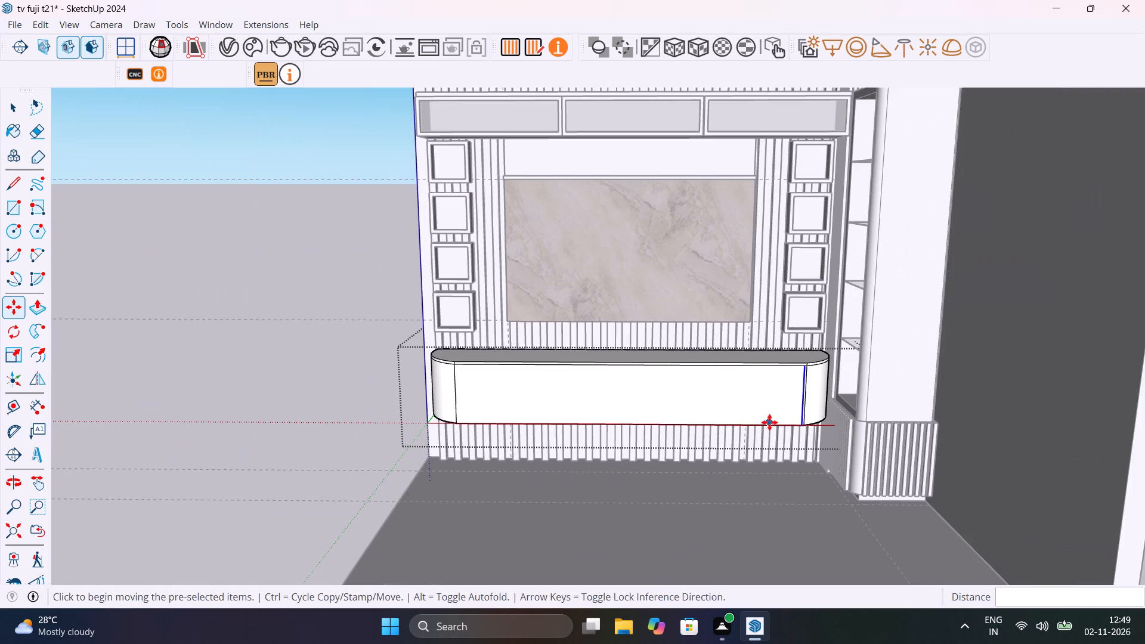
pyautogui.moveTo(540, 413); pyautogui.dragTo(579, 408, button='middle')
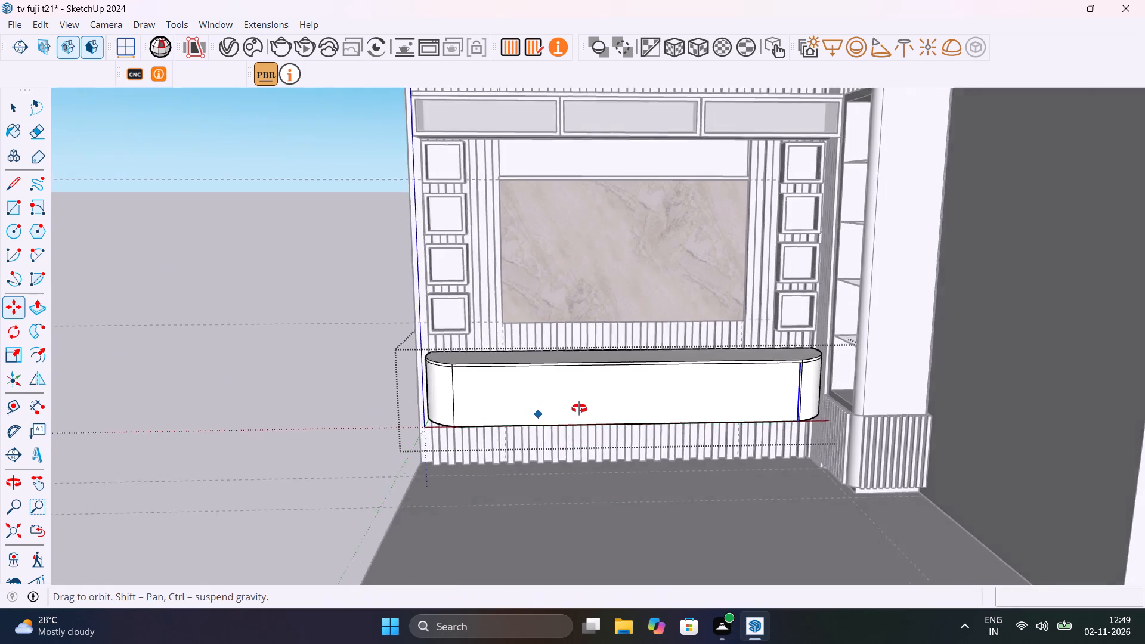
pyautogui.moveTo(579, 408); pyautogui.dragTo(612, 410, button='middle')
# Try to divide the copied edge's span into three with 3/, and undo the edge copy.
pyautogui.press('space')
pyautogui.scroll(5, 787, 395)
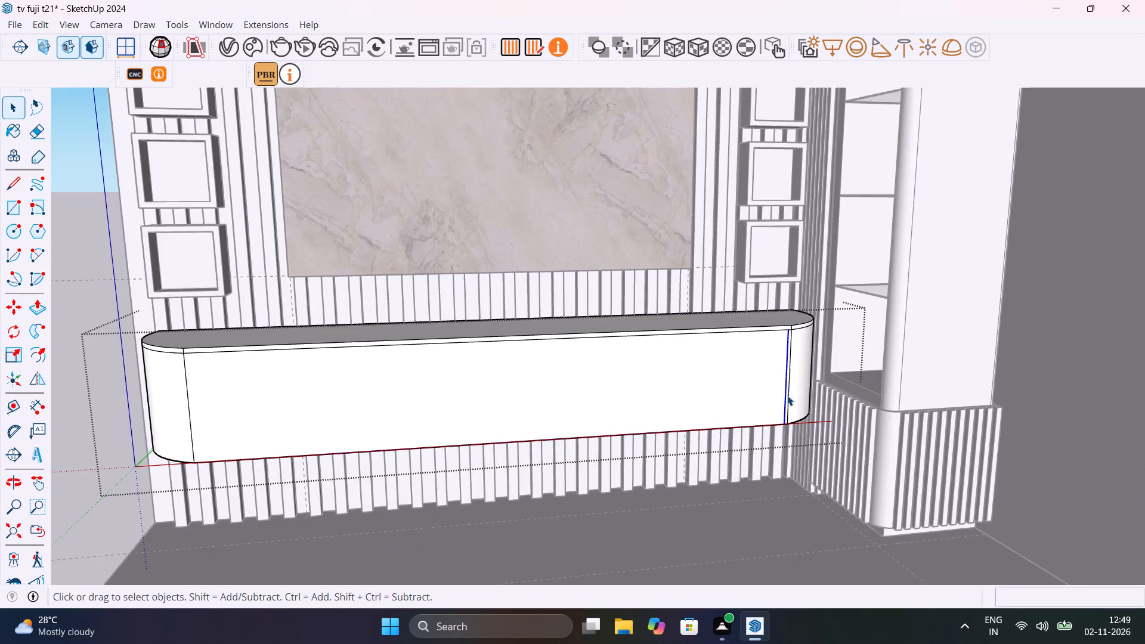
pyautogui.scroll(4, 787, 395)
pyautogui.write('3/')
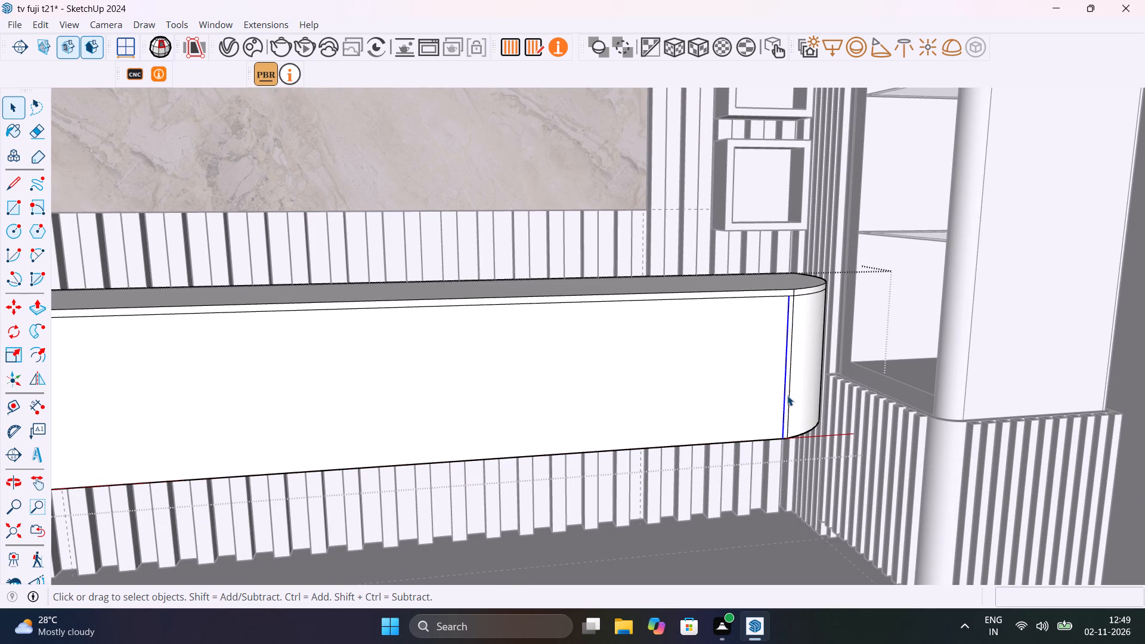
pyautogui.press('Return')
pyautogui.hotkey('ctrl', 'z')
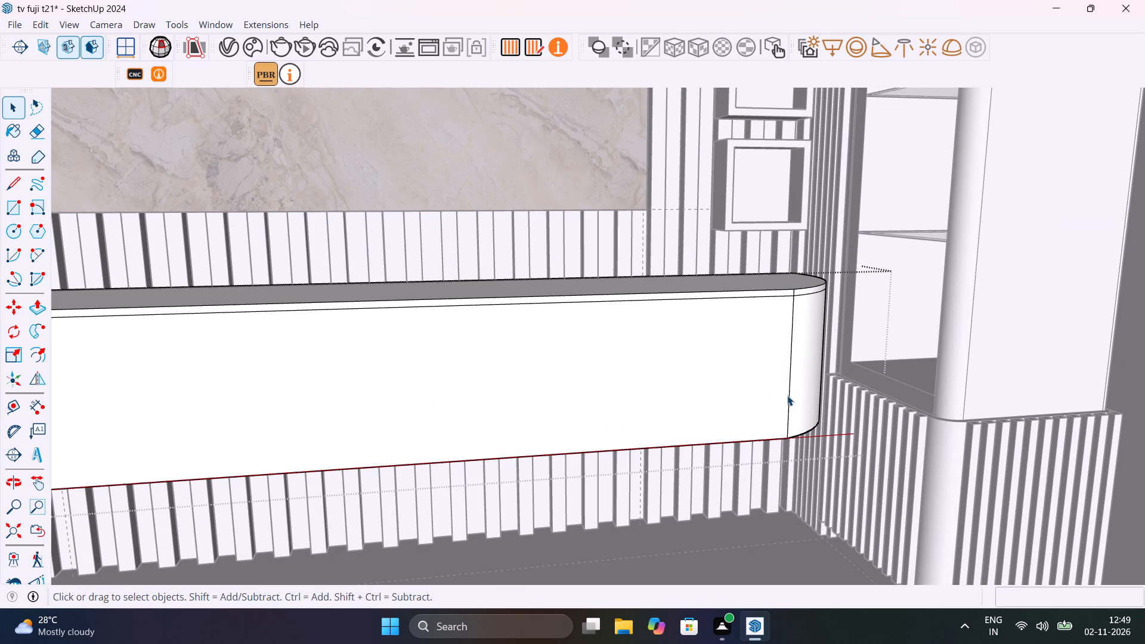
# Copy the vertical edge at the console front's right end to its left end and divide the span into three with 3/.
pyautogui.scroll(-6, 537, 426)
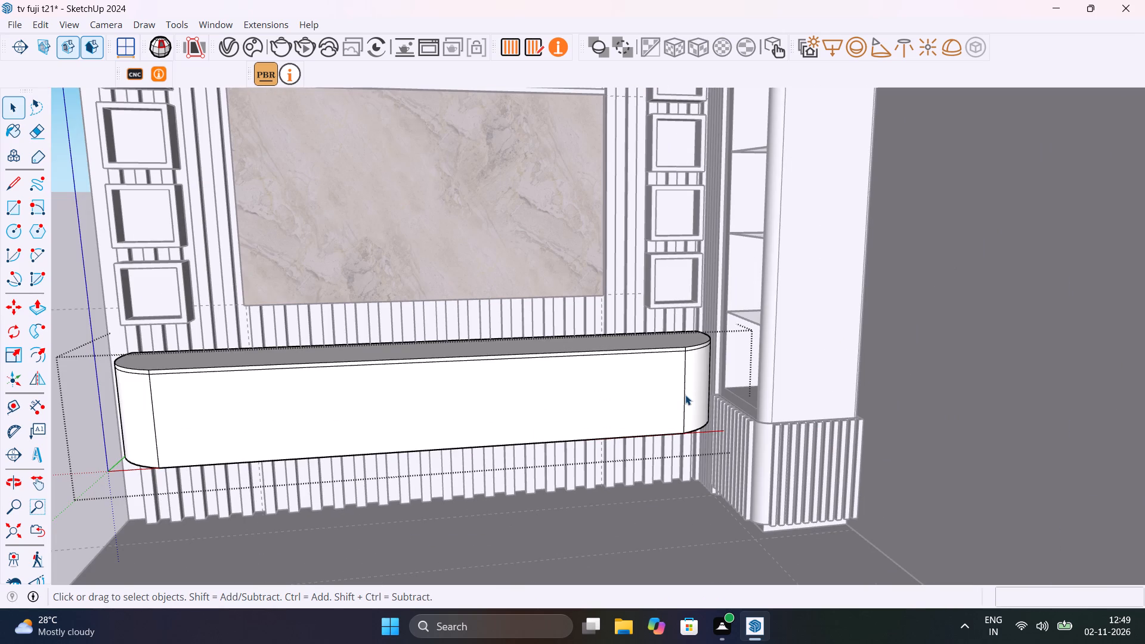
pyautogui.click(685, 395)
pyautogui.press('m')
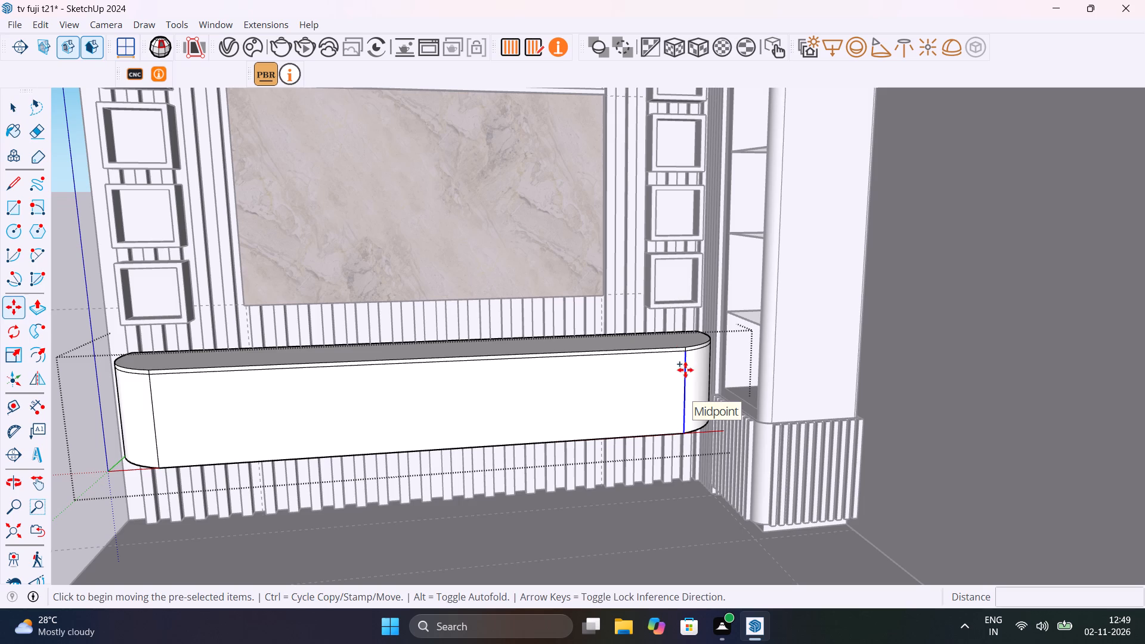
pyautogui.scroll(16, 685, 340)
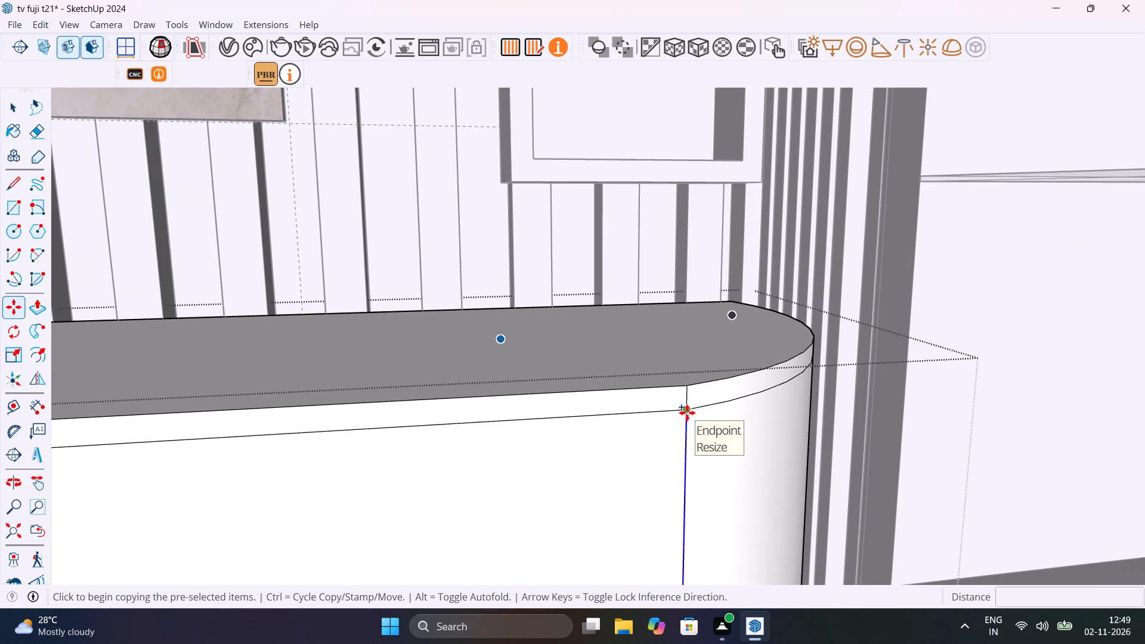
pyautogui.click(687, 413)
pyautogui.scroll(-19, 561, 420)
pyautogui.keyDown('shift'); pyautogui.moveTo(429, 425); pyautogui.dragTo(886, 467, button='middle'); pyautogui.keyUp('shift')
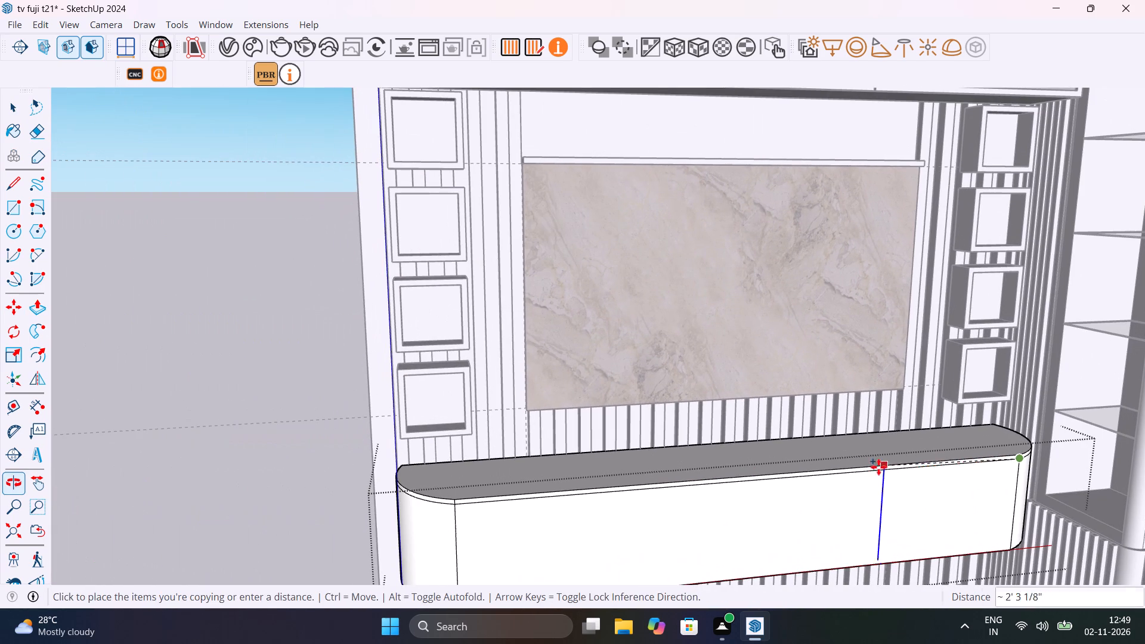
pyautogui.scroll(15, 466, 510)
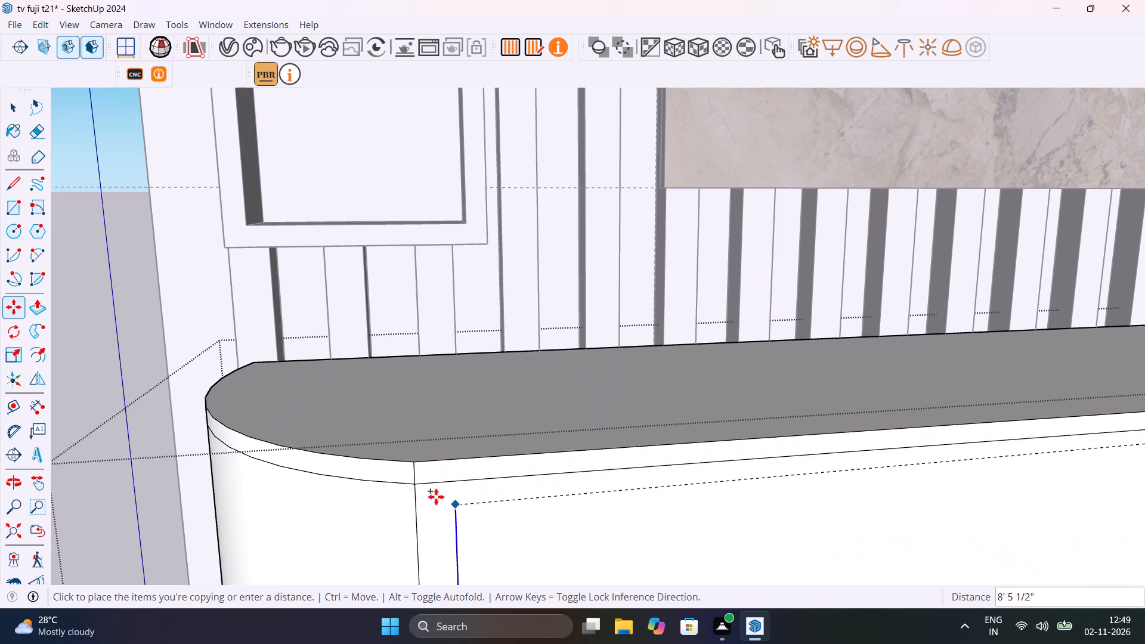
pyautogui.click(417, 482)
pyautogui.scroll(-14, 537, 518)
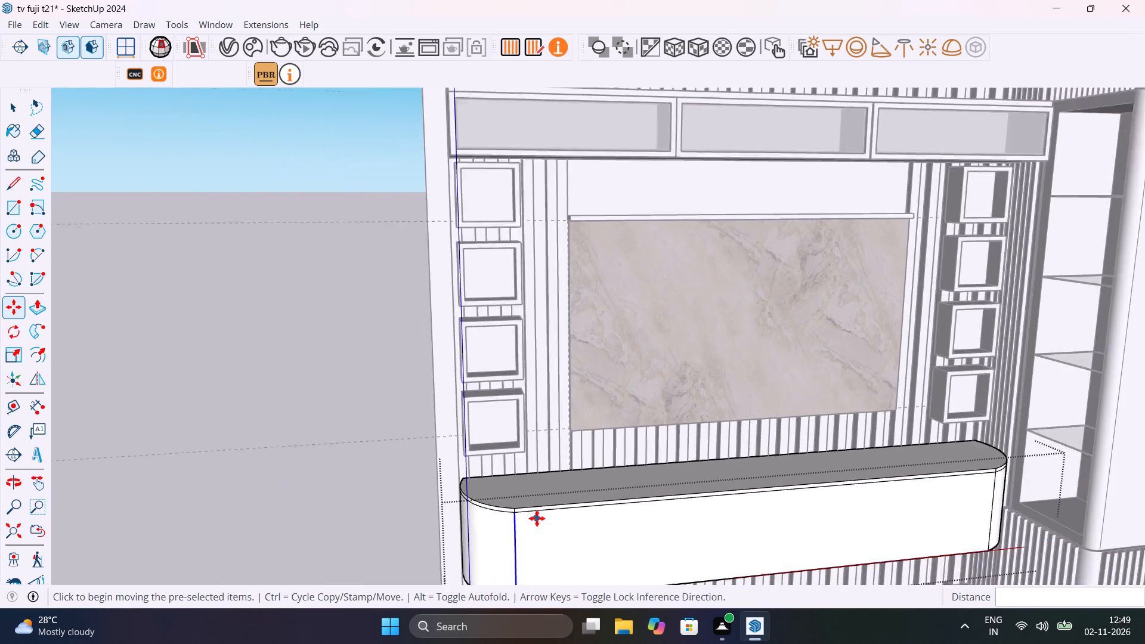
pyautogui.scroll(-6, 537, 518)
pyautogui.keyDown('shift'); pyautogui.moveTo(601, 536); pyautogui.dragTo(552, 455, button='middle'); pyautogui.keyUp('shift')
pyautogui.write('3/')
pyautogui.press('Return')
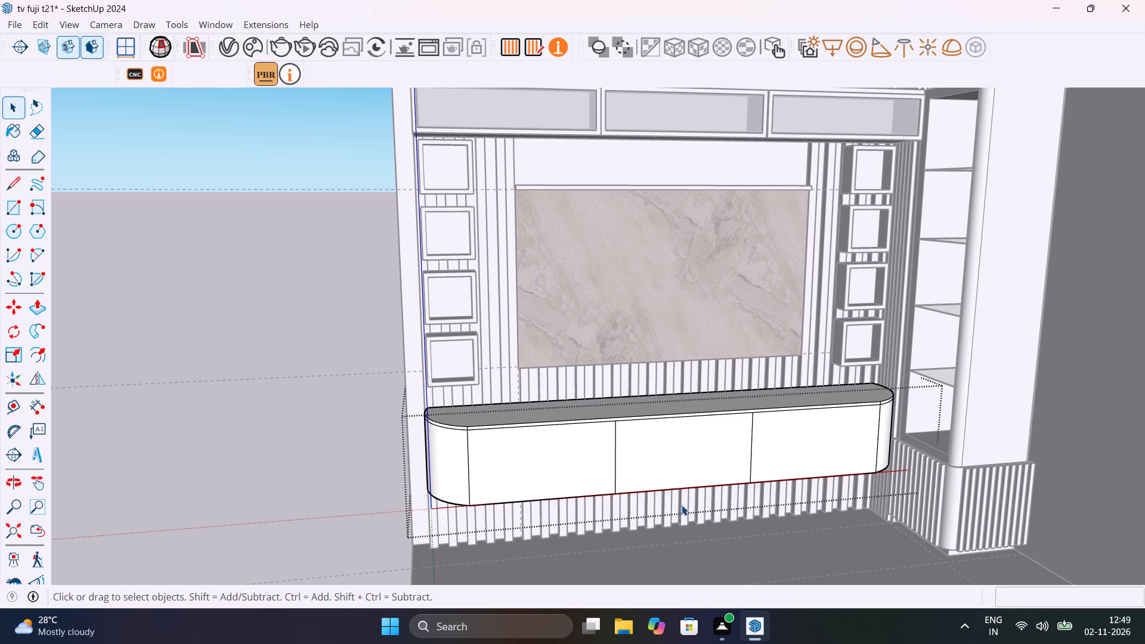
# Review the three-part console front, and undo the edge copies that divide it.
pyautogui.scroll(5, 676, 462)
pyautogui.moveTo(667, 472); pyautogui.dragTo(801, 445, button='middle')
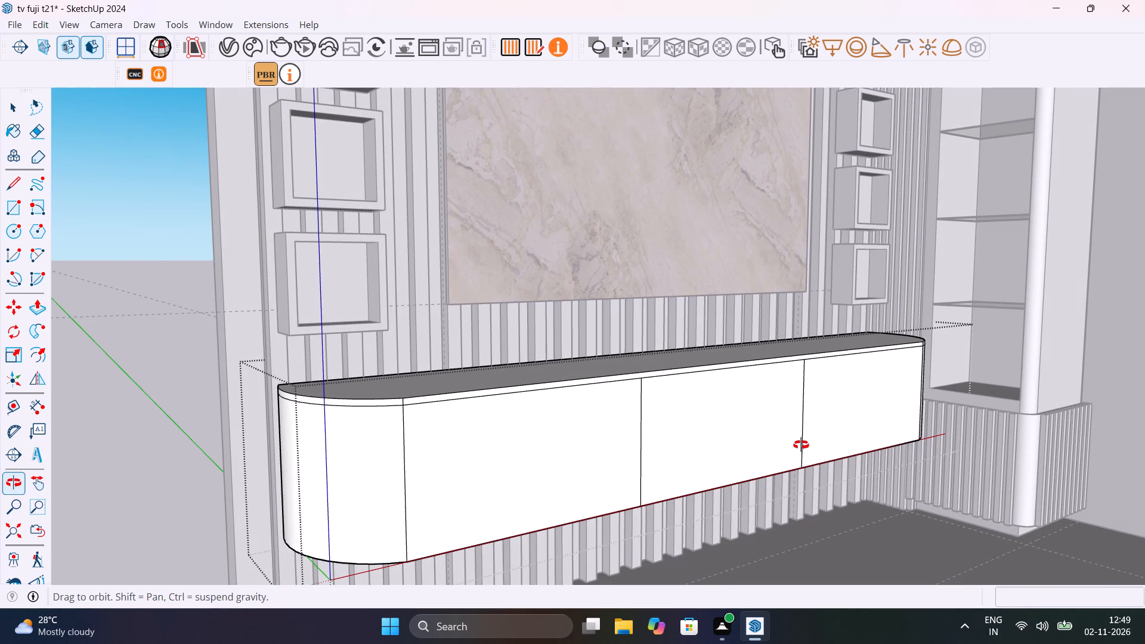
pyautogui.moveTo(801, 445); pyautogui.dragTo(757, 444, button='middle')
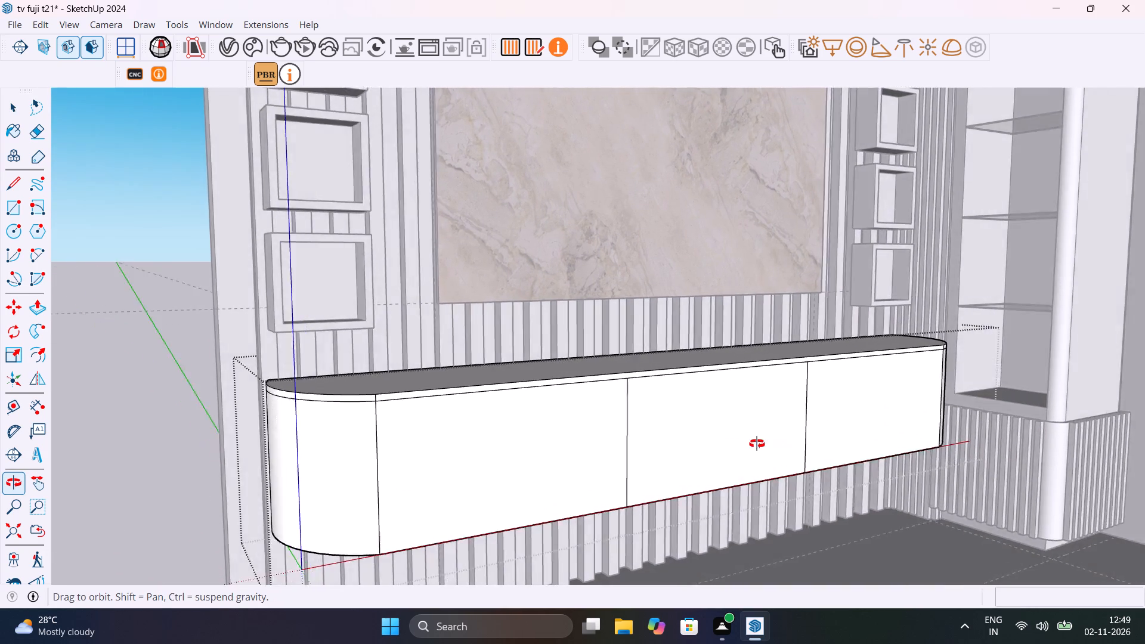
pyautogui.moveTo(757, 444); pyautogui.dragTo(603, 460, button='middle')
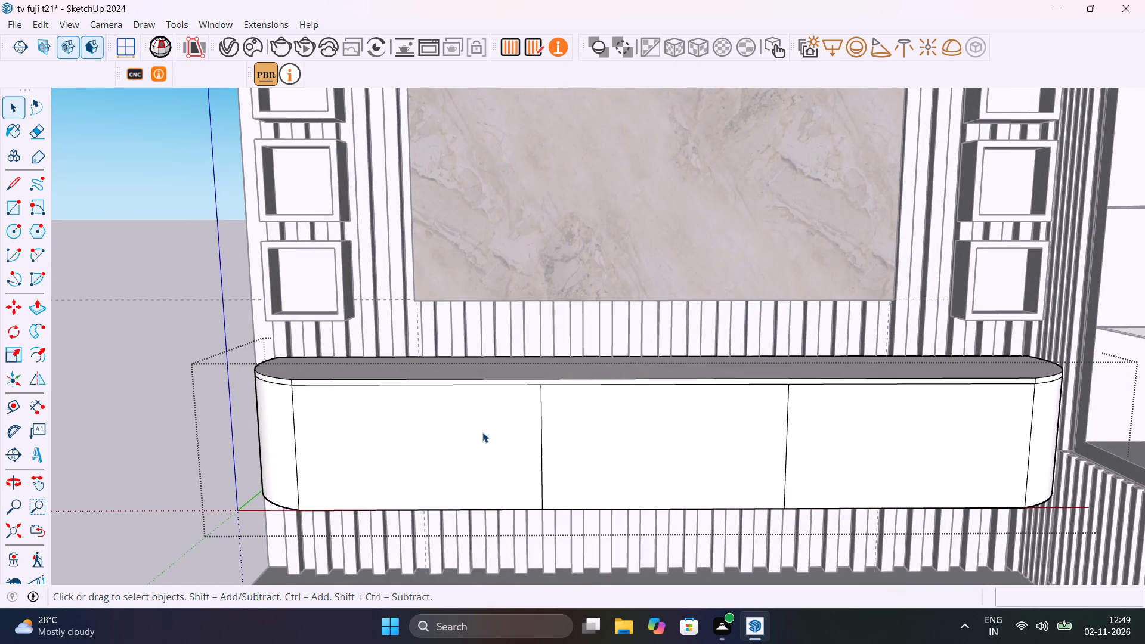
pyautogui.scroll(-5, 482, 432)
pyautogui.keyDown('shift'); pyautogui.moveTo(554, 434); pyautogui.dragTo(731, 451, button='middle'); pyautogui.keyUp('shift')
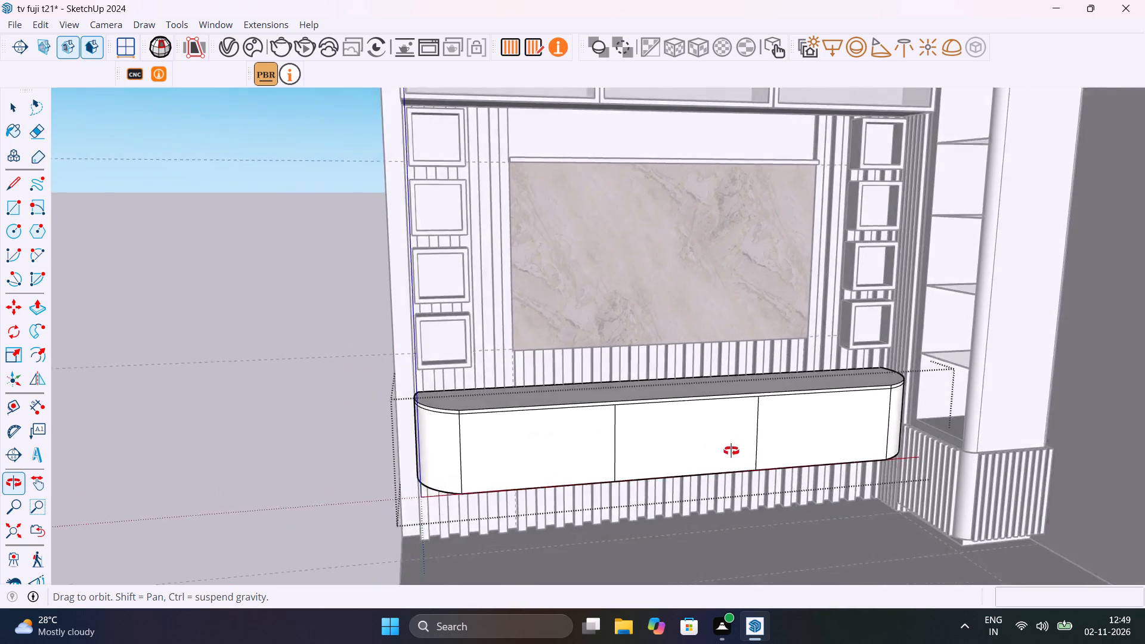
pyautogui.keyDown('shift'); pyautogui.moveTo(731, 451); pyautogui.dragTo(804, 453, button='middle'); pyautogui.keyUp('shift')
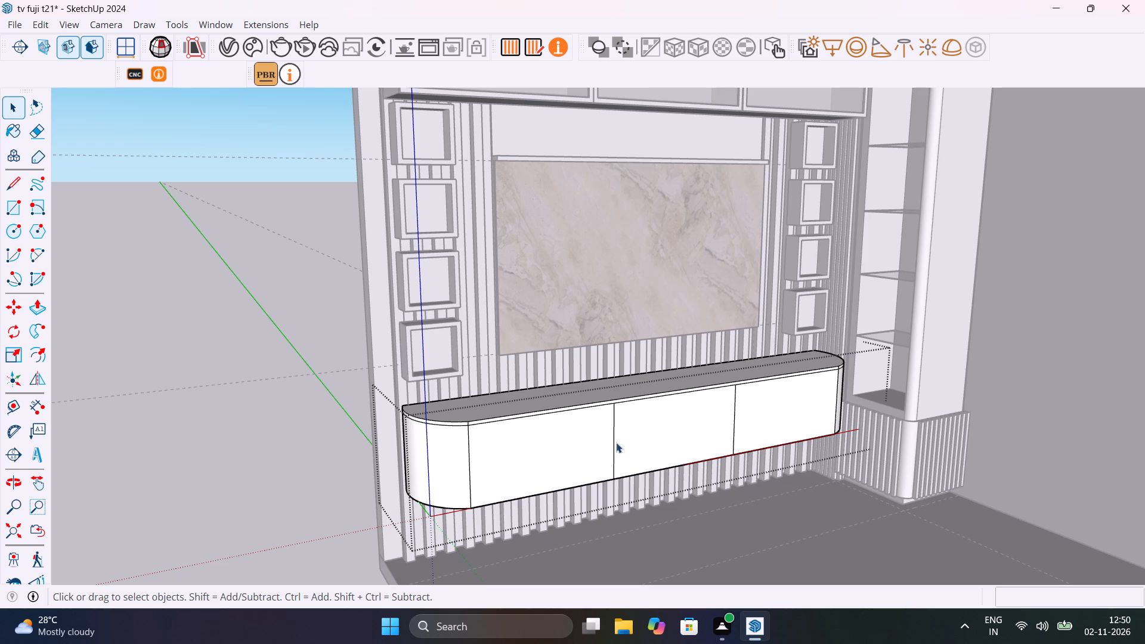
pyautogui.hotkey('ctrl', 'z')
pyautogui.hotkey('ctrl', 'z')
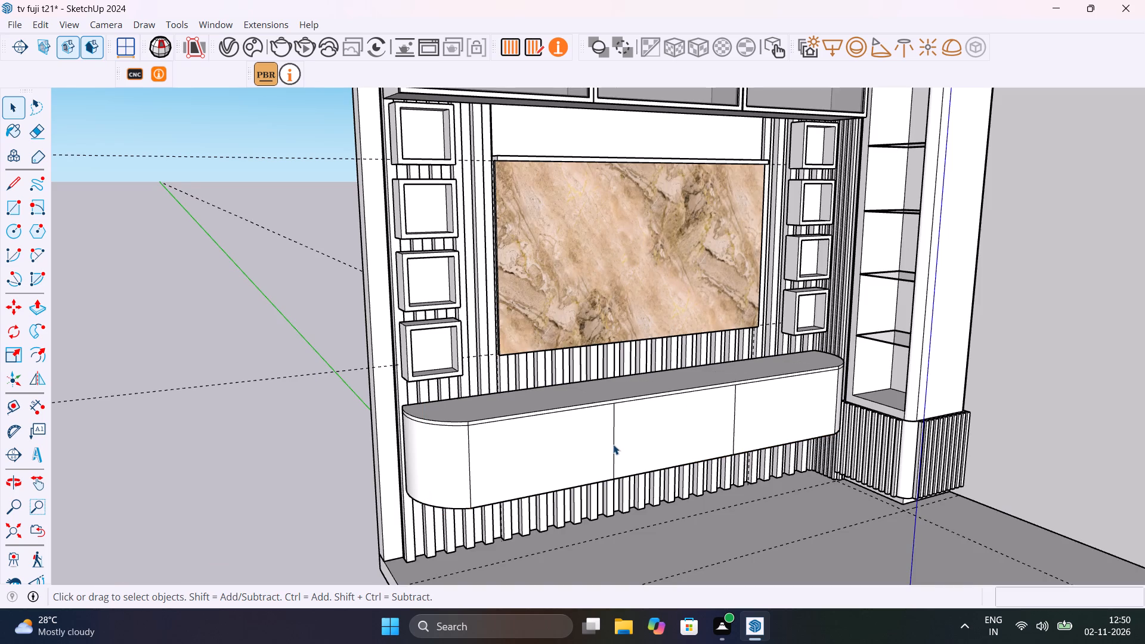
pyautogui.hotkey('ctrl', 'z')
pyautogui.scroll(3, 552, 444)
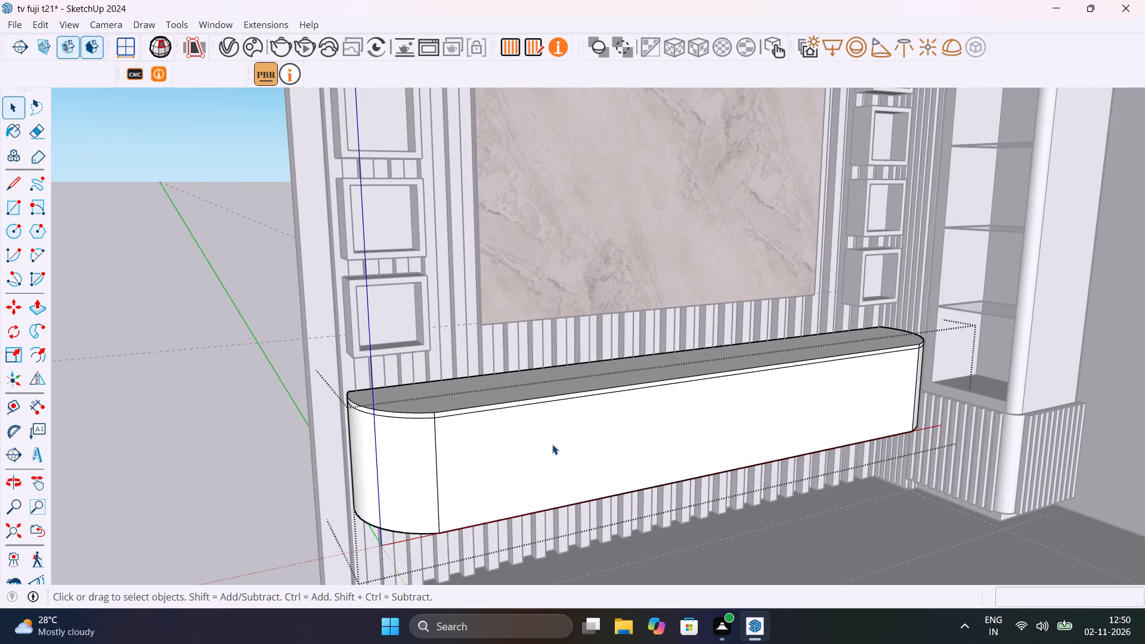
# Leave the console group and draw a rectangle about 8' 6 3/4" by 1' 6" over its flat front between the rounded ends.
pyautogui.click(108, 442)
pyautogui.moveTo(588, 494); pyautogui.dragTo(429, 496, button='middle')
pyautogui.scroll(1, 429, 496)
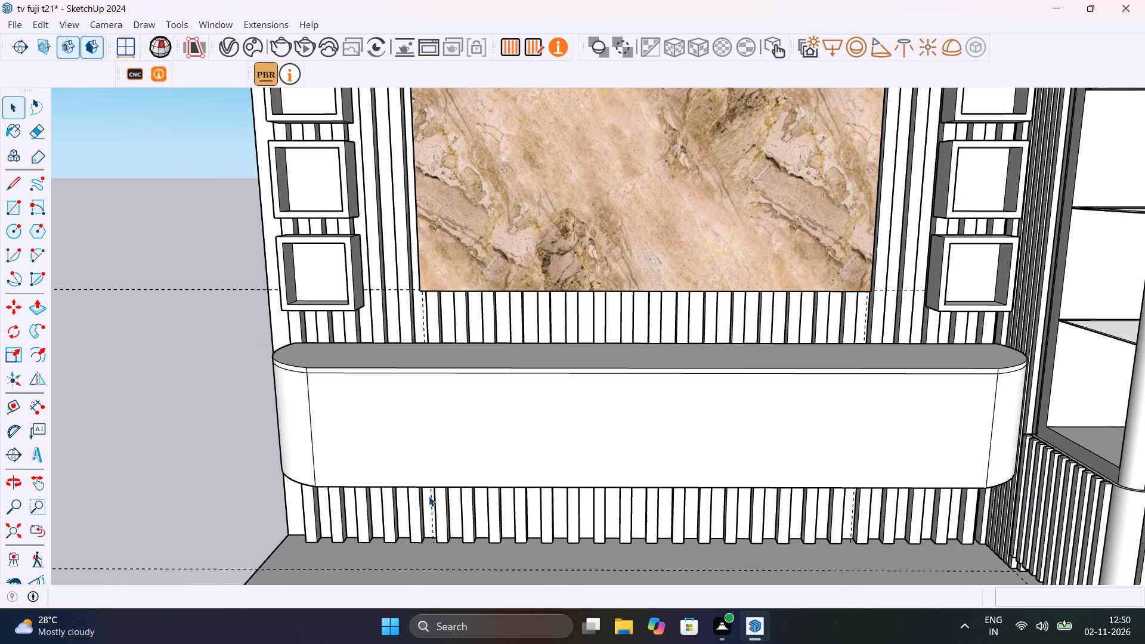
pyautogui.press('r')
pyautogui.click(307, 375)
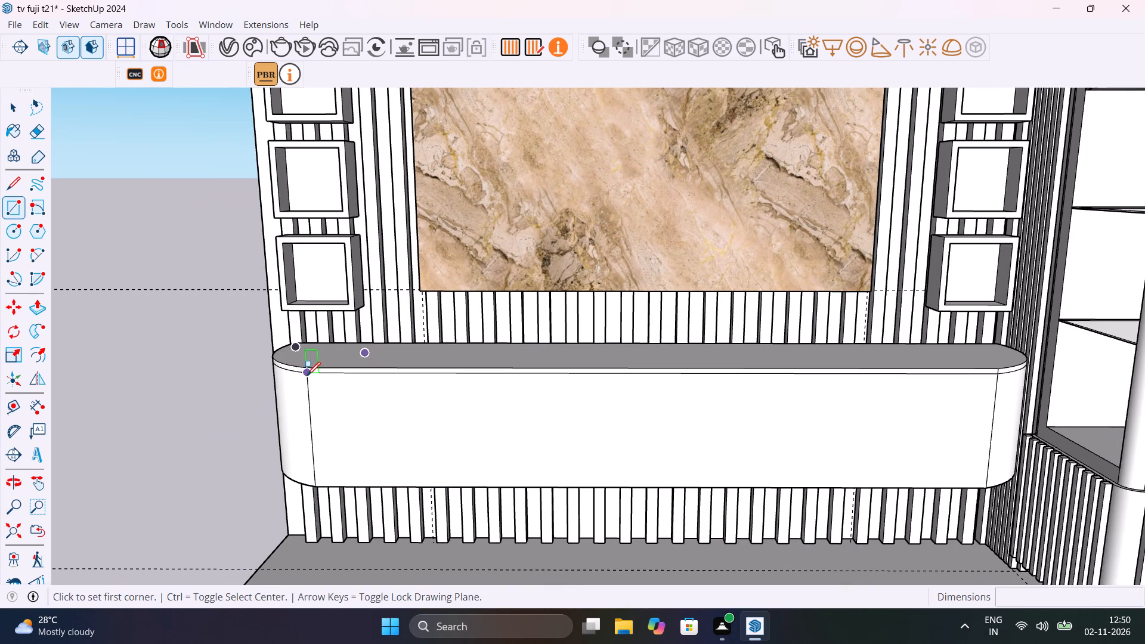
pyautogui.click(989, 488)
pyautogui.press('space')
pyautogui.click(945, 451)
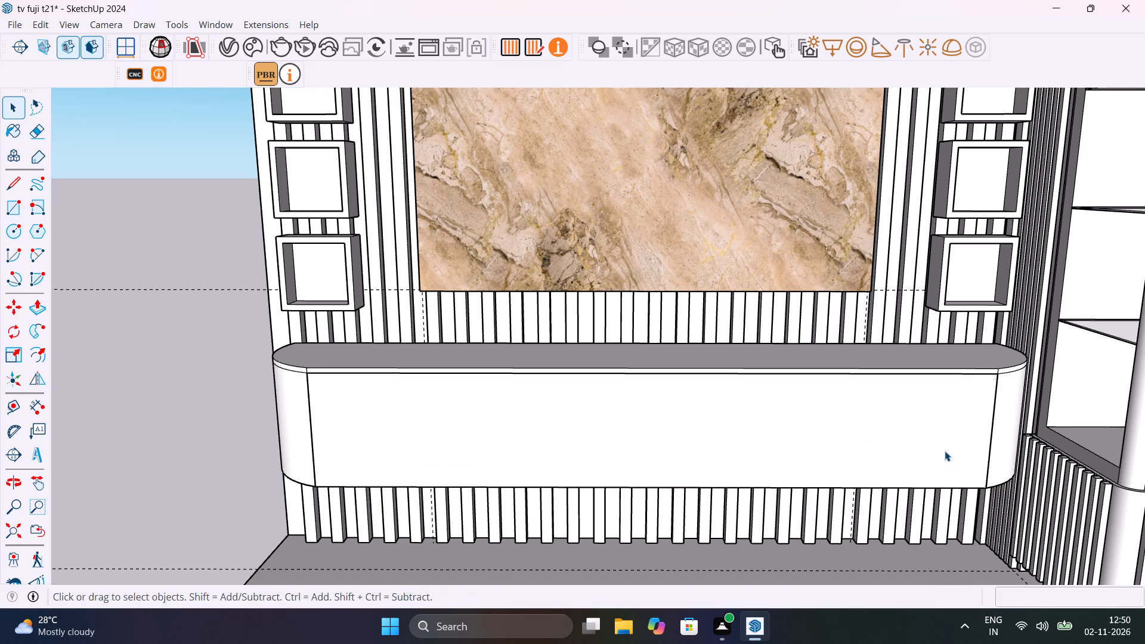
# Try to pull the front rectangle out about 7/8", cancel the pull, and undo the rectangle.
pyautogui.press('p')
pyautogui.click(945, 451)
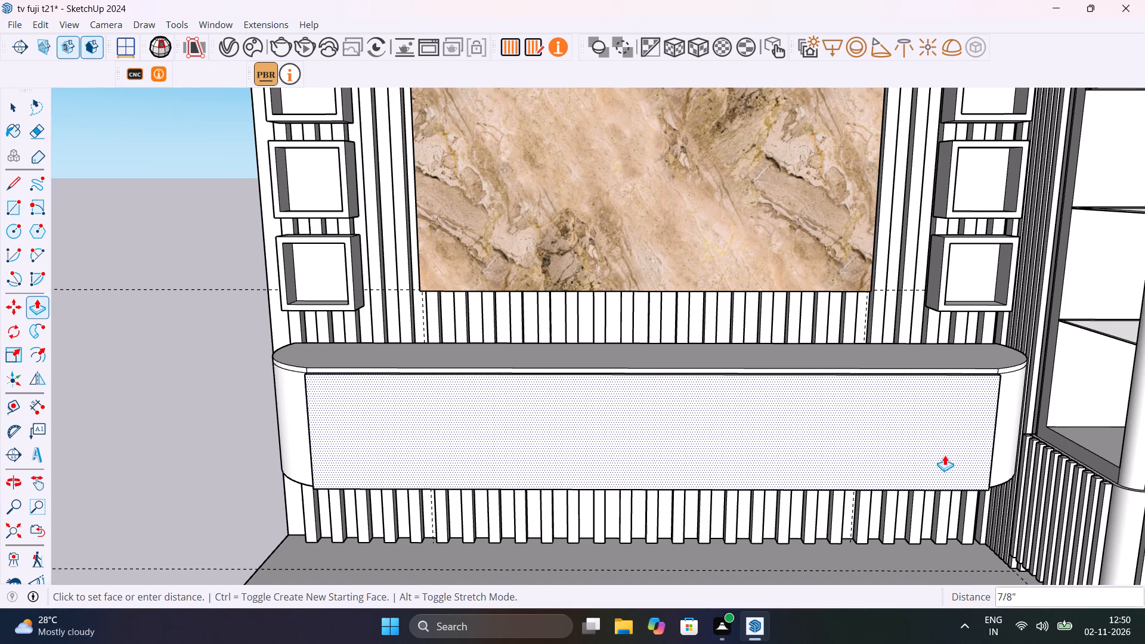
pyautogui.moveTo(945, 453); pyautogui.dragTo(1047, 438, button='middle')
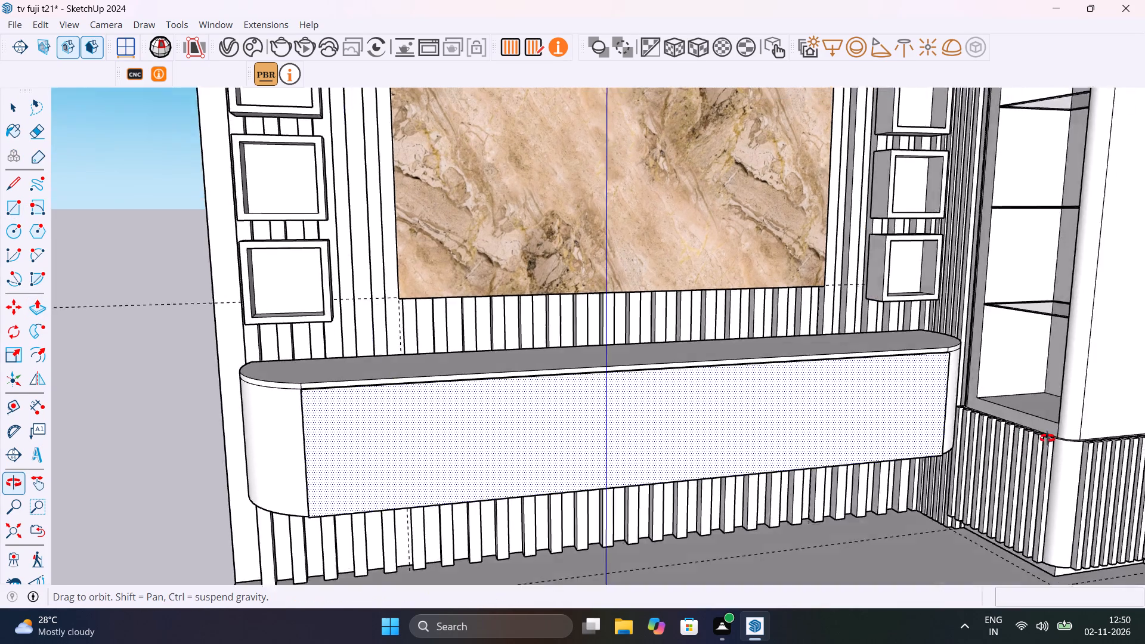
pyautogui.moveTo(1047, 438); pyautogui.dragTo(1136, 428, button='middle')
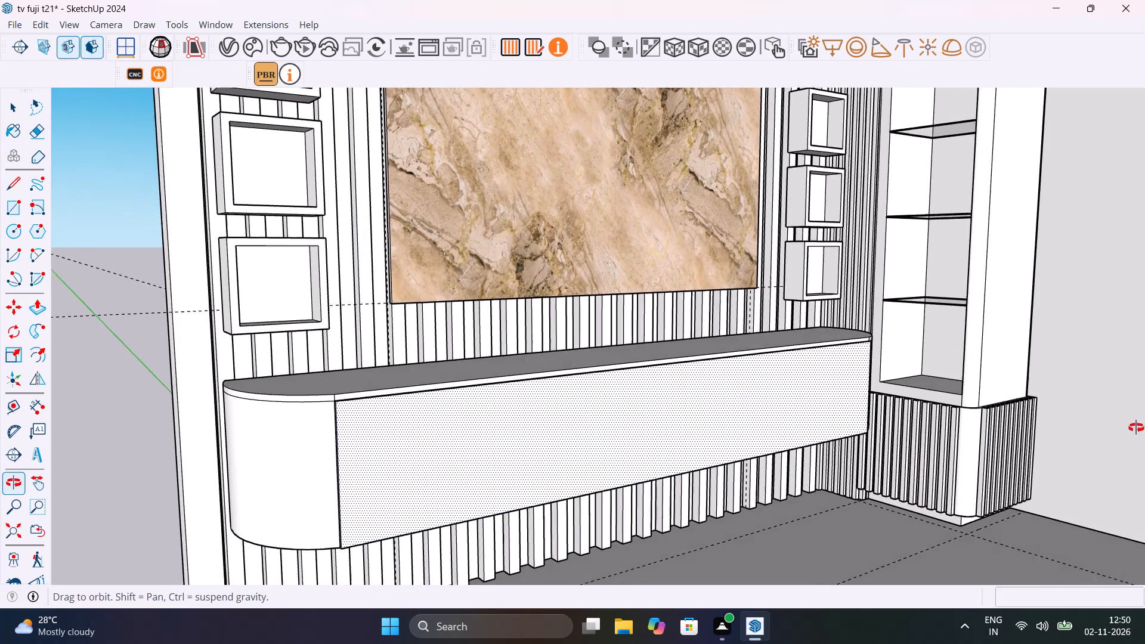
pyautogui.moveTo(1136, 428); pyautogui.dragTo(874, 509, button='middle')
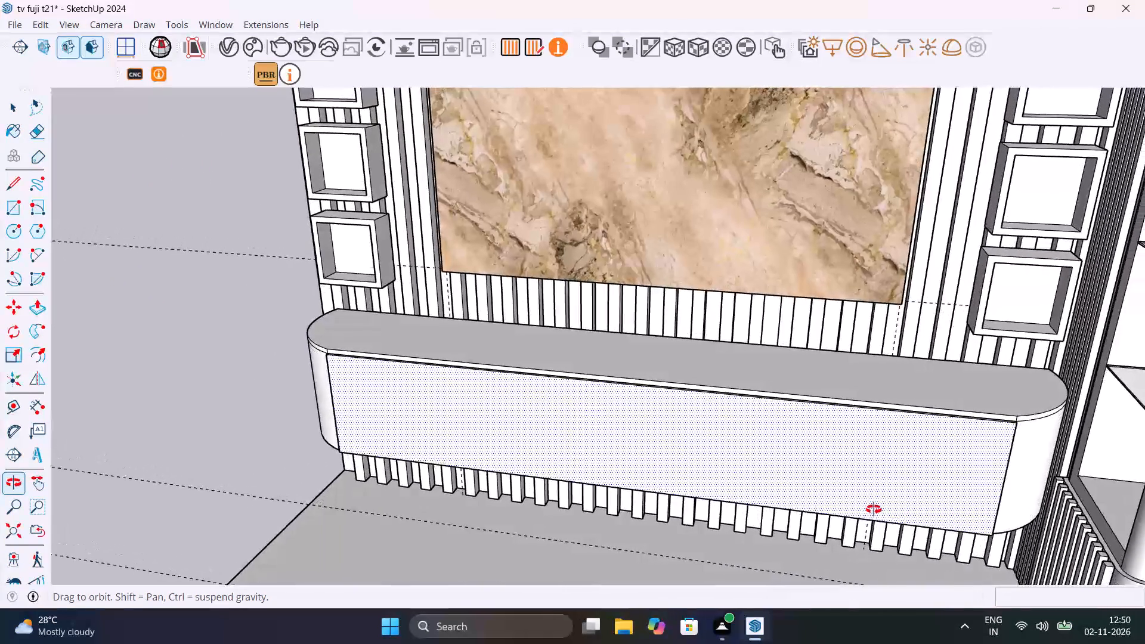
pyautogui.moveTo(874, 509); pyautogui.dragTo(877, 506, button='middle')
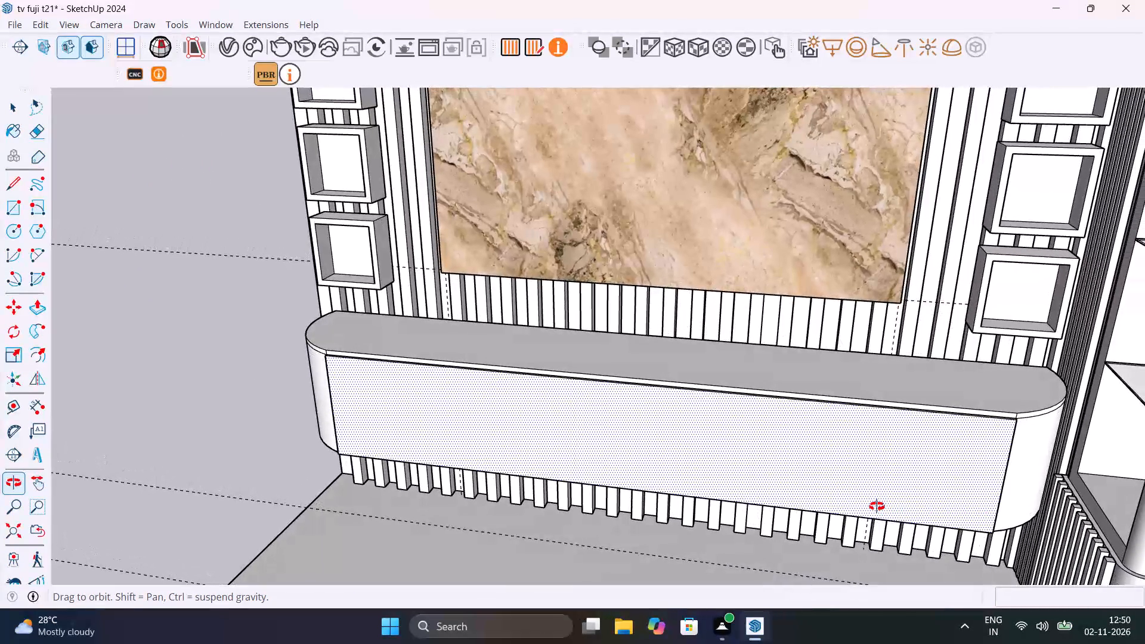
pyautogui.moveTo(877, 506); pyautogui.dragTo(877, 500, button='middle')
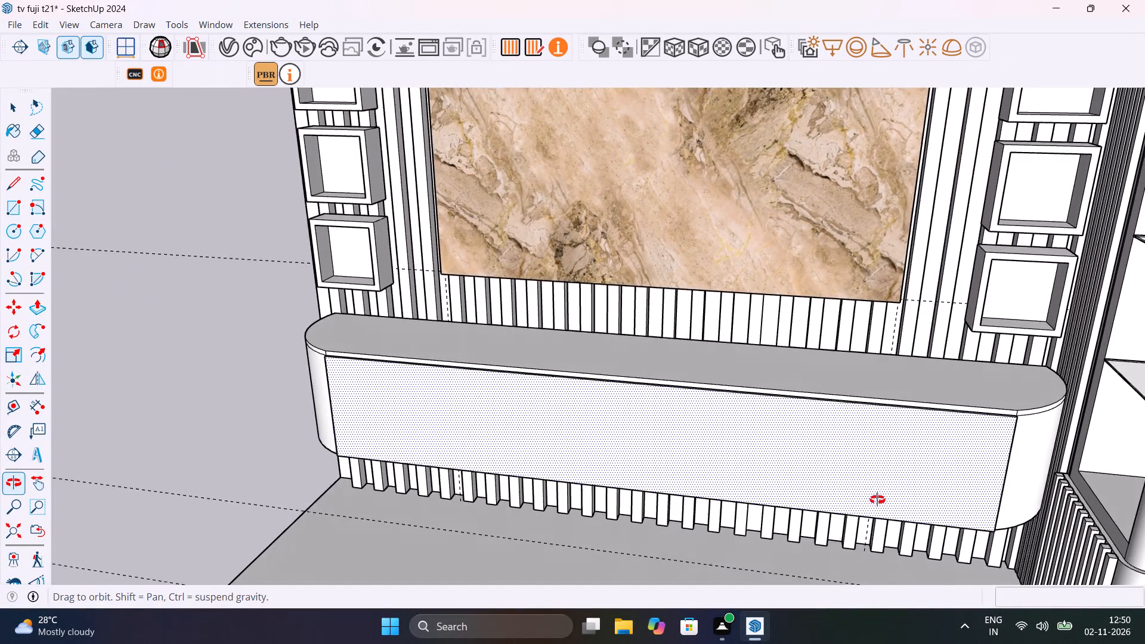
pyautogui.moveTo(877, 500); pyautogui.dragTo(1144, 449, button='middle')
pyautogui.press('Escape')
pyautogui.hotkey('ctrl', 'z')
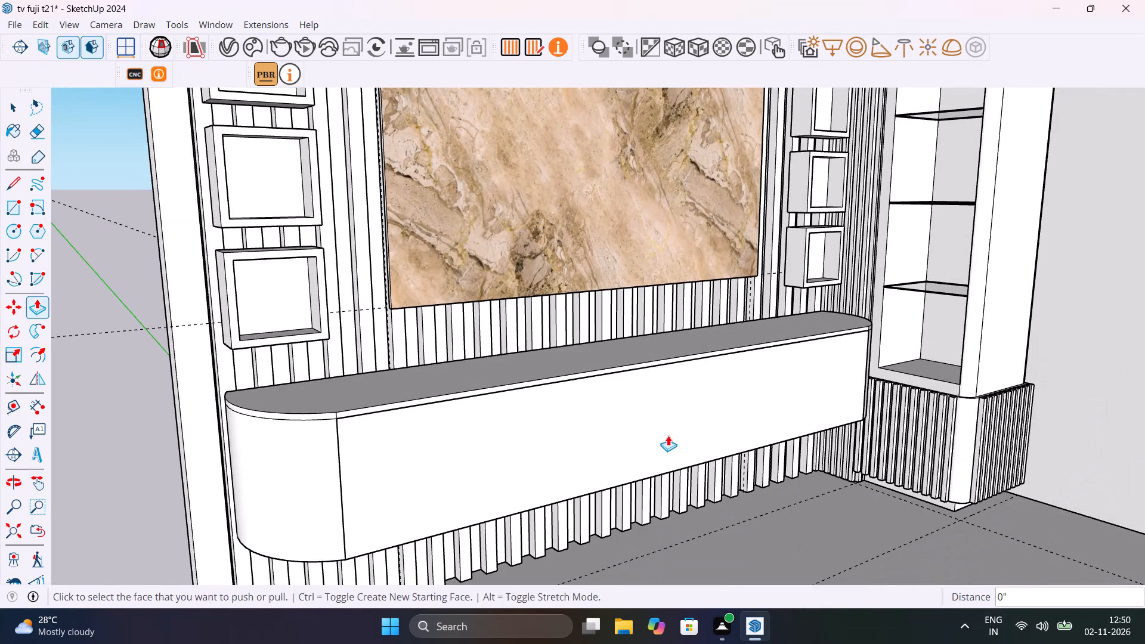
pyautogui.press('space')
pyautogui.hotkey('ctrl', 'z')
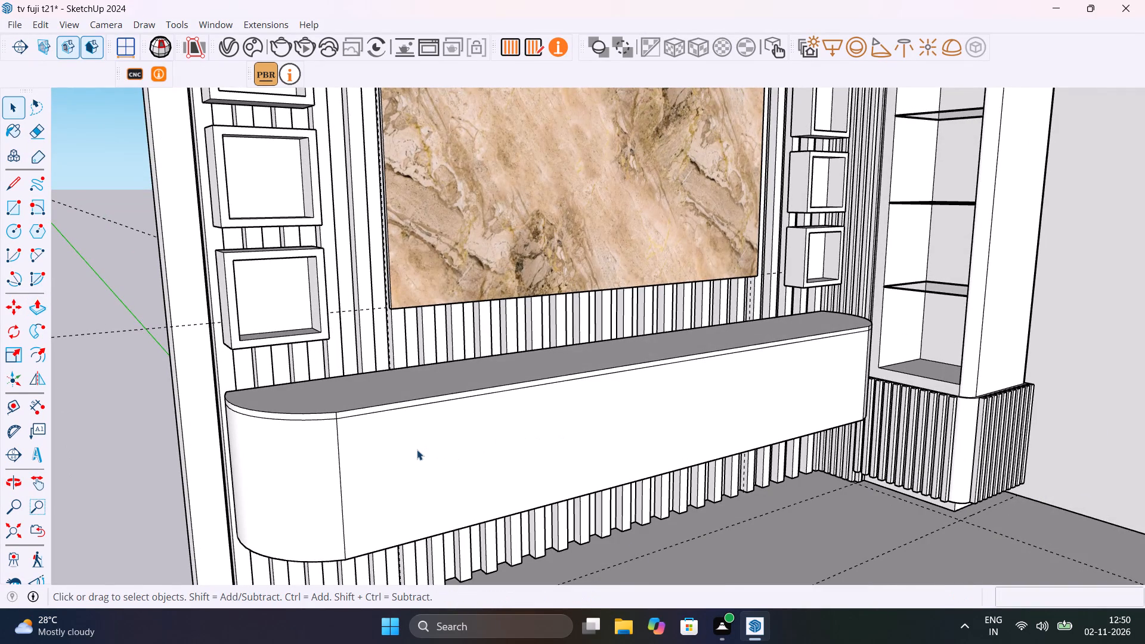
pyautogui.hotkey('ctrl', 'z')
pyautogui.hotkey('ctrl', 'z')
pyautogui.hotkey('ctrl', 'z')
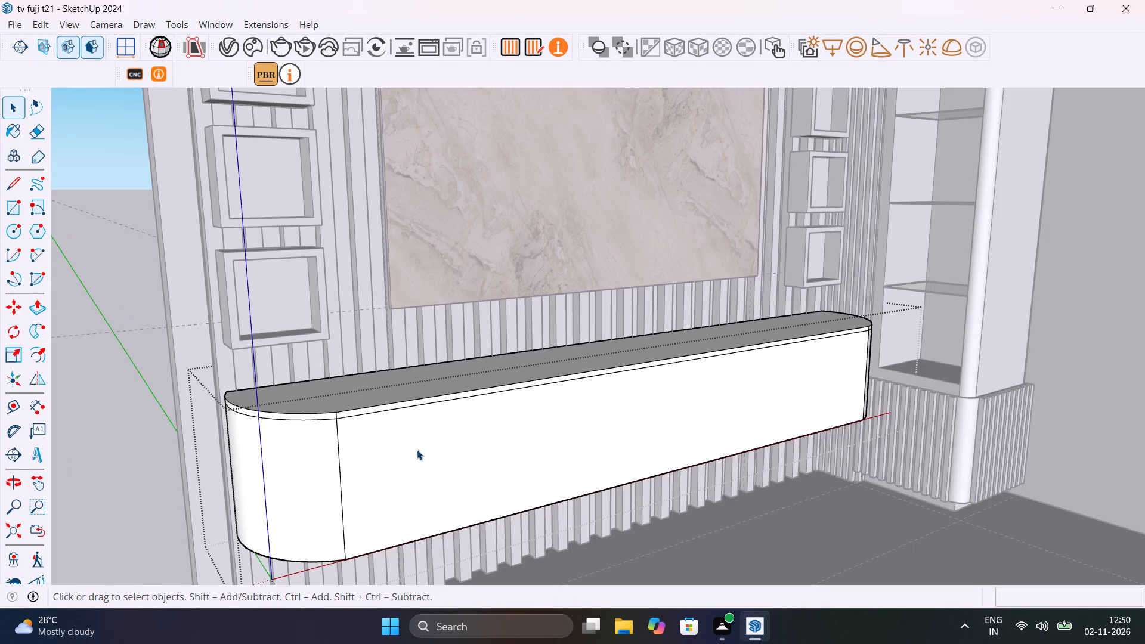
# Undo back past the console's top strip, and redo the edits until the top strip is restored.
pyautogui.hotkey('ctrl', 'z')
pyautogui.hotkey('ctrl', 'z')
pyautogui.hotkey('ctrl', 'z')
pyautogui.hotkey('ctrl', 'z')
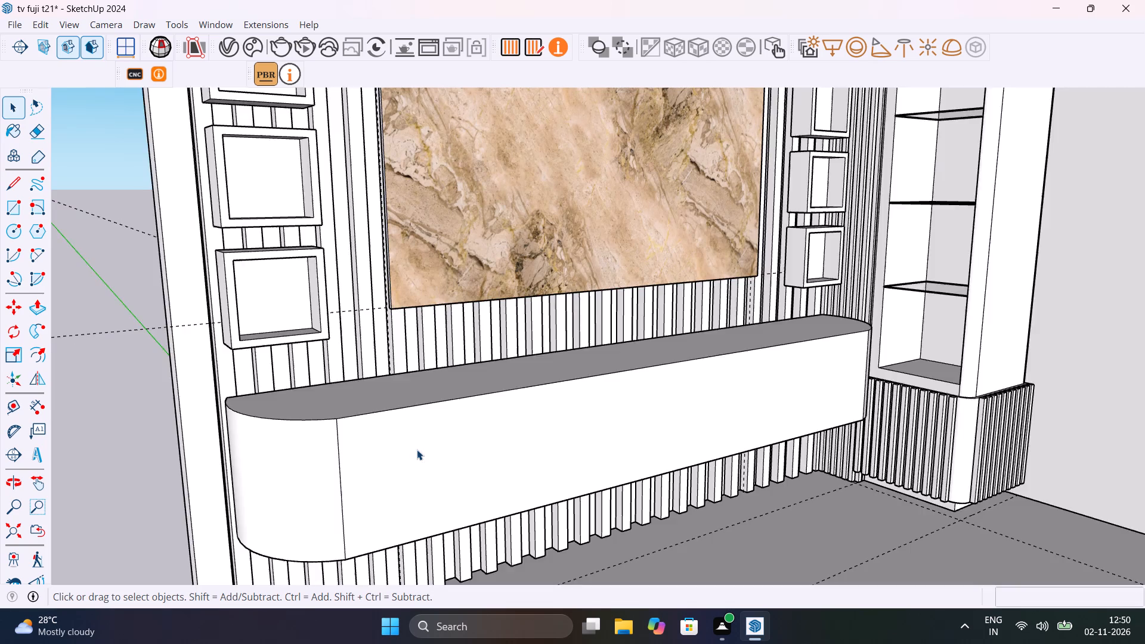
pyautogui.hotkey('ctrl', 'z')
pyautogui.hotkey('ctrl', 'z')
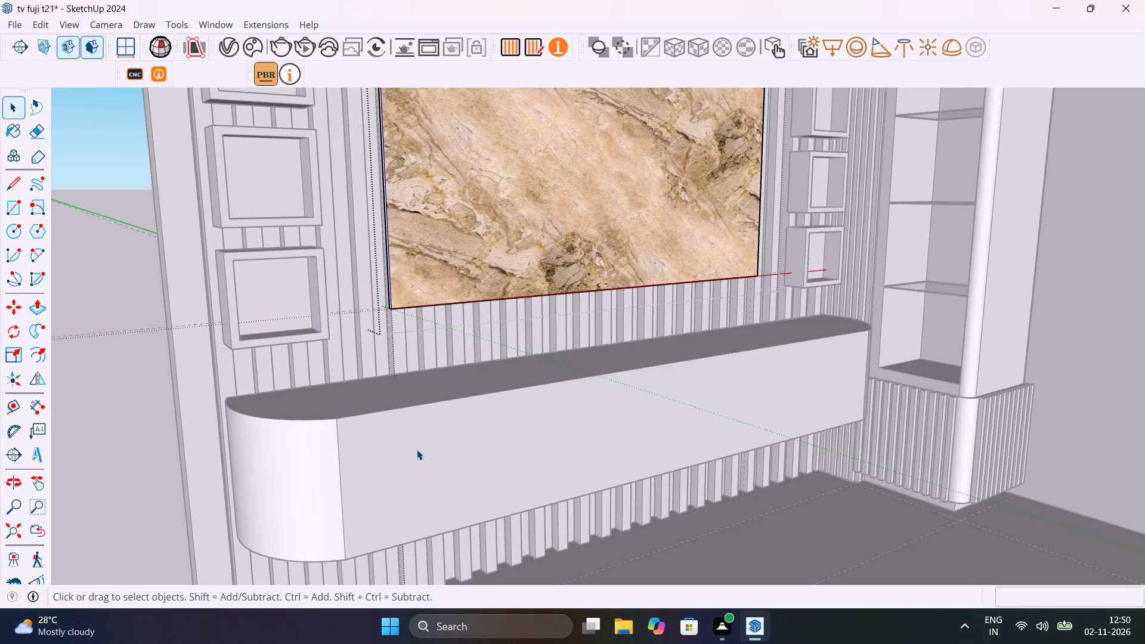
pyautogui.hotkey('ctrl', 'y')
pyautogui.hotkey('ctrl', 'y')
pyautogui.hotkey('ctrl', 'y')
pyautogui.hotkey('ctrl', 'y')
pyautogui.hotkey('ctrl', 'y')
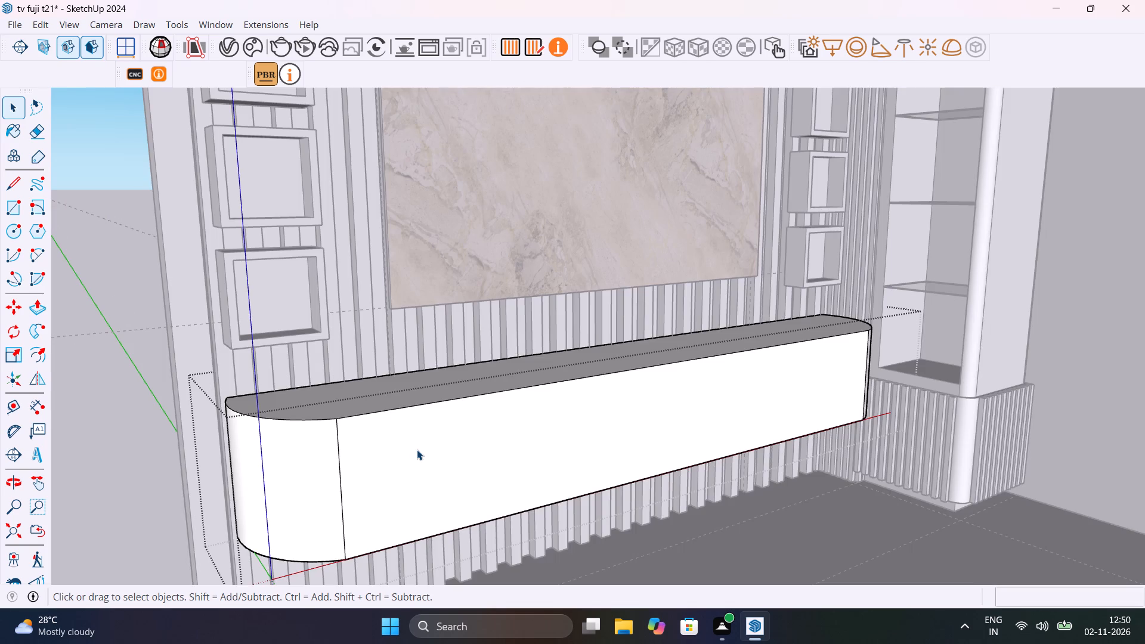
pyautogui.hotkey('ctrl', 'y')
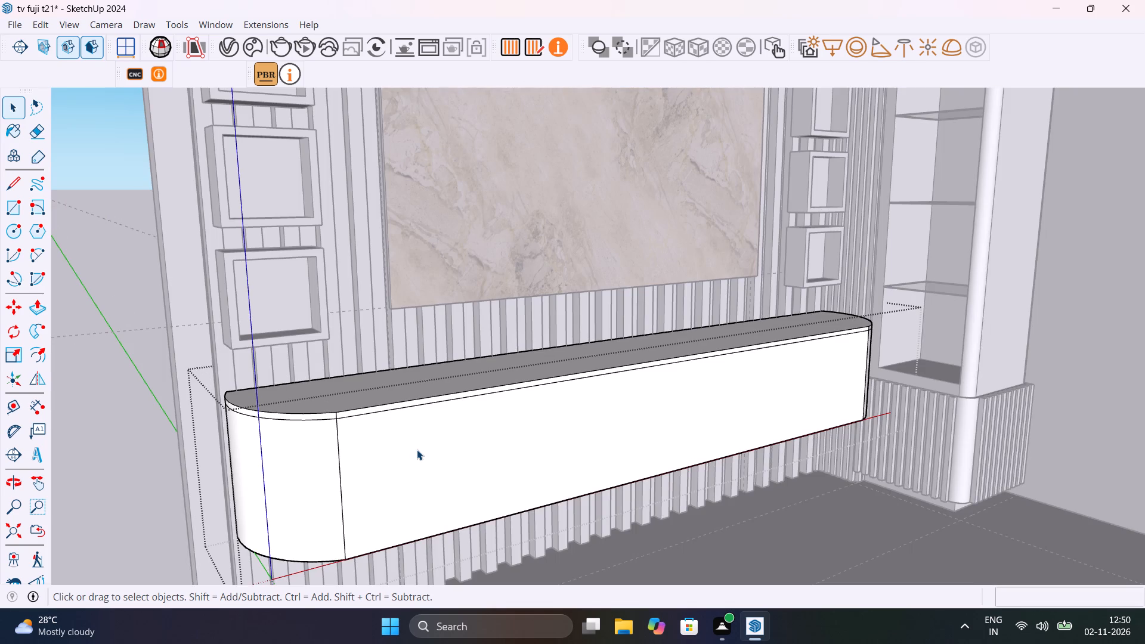
# Copy the vertical edge at the right end of the console's flat front about 8' 6 11/16" to its left end.
pyautogui.moveTo(865, 419); pyautogui.dragTo(770, 434, button='middle')
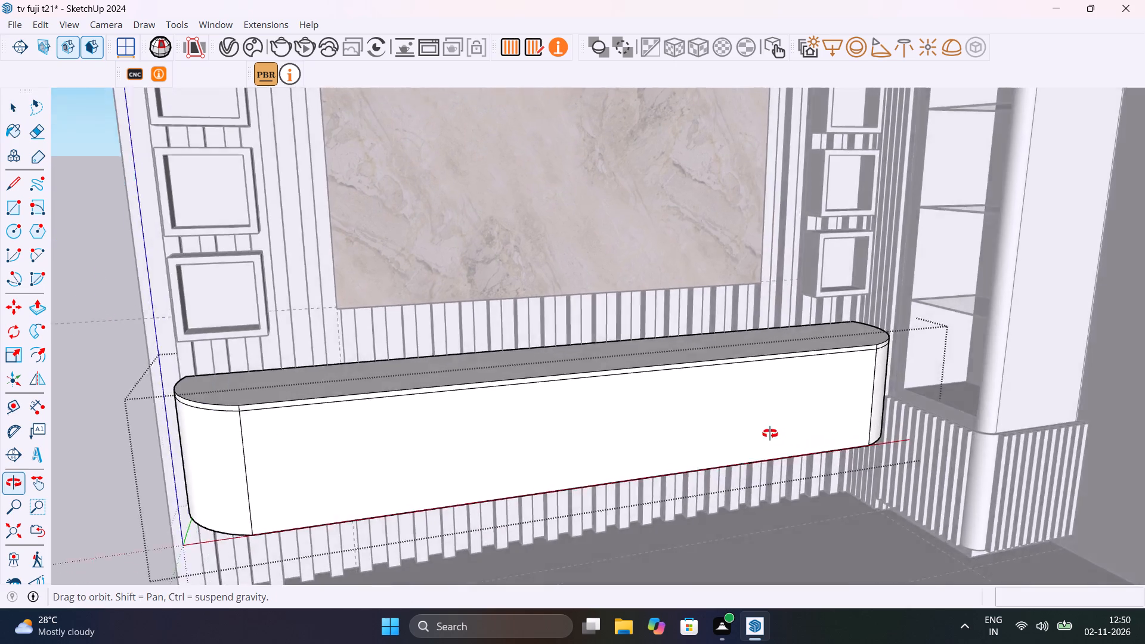
pyautogui.moveTo(770, 434); pyautogui.dragTo(678, 462, button='middle')
pyautogui.scroll(15, 881, 398)
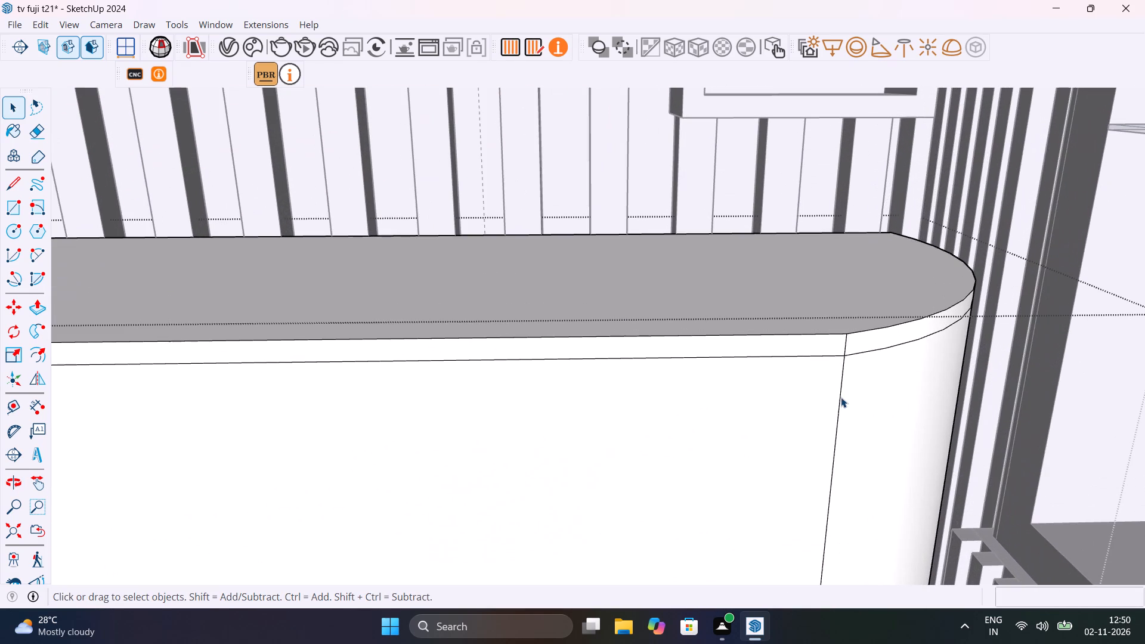
pyautogui.click(841, 397)
pyautogui.press('m')
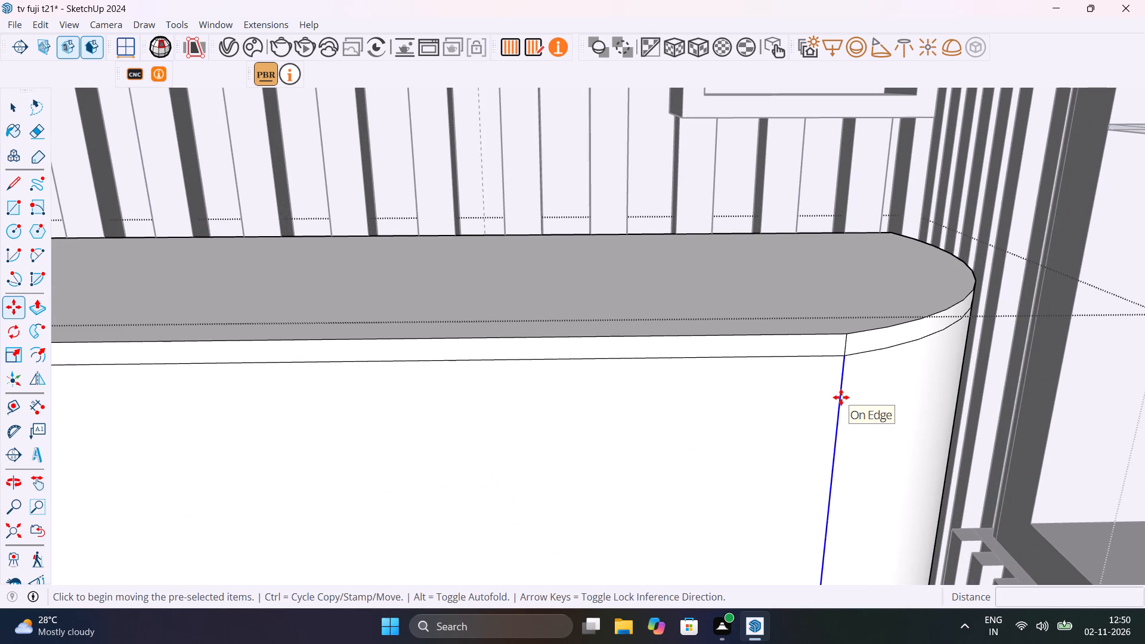
pyautogui.click(844, 355)
pyautogui.scroll(-12, 704, 353)
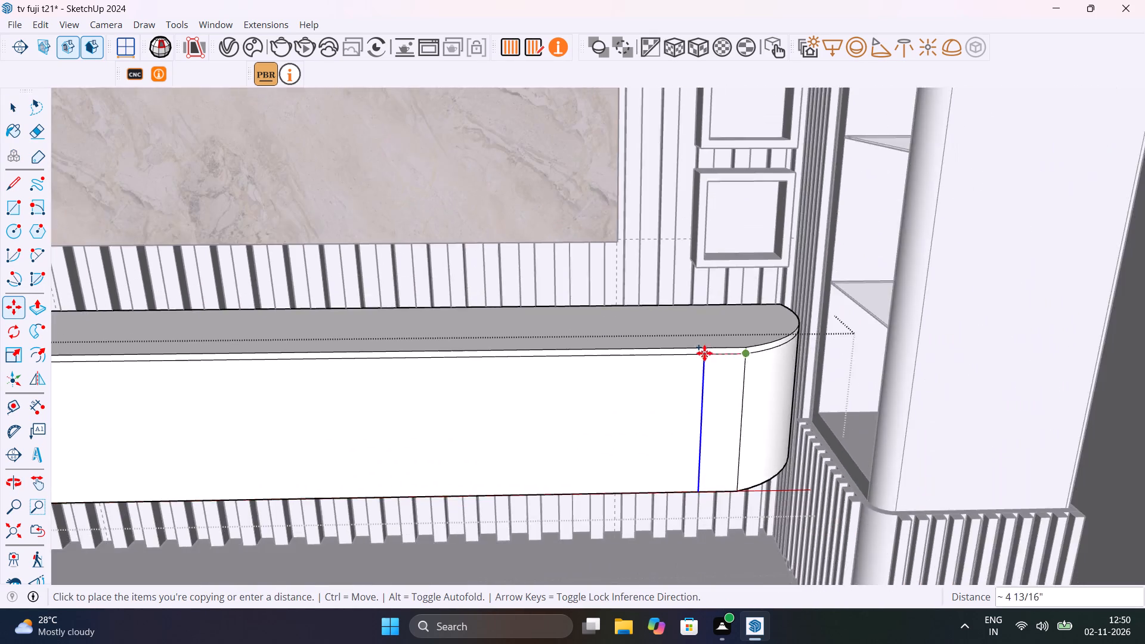
pyautogui.scroll(-3, 704, 353)
pyautogui.keyDown('shift'); pyautogui.moveTo(588, 355); pyautogui.dragTo(1144, 400, button='middle'); pyautogui.keyUp('shift')
pyautogui.scroll(3, 539, 414)
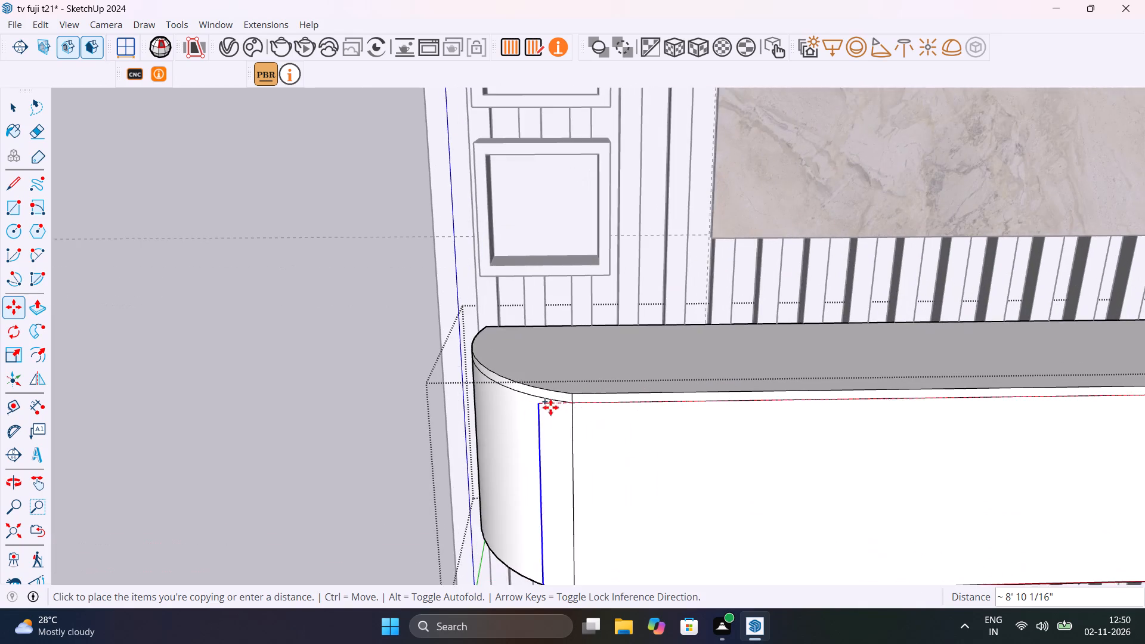
pyautogui.scroll(13, 550, 407)
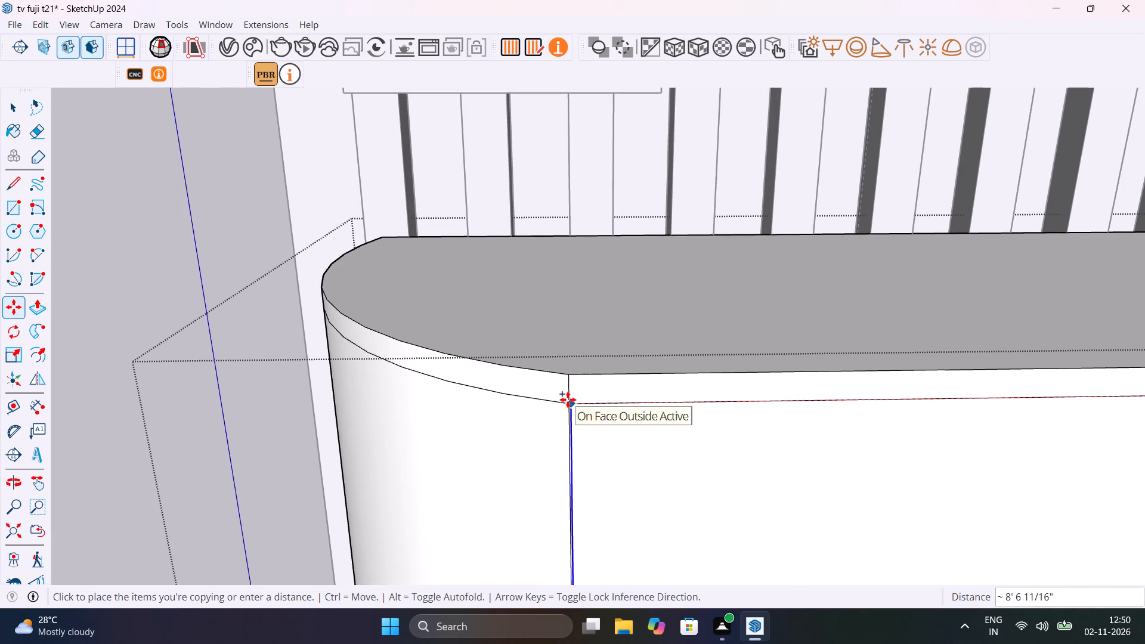
pyautogui.click(565, 401)
# Divide the copied edge's span into three equal parts with 3/, splitting the console front into three panels.
pyautogui.scroll(-18, 736, 444)
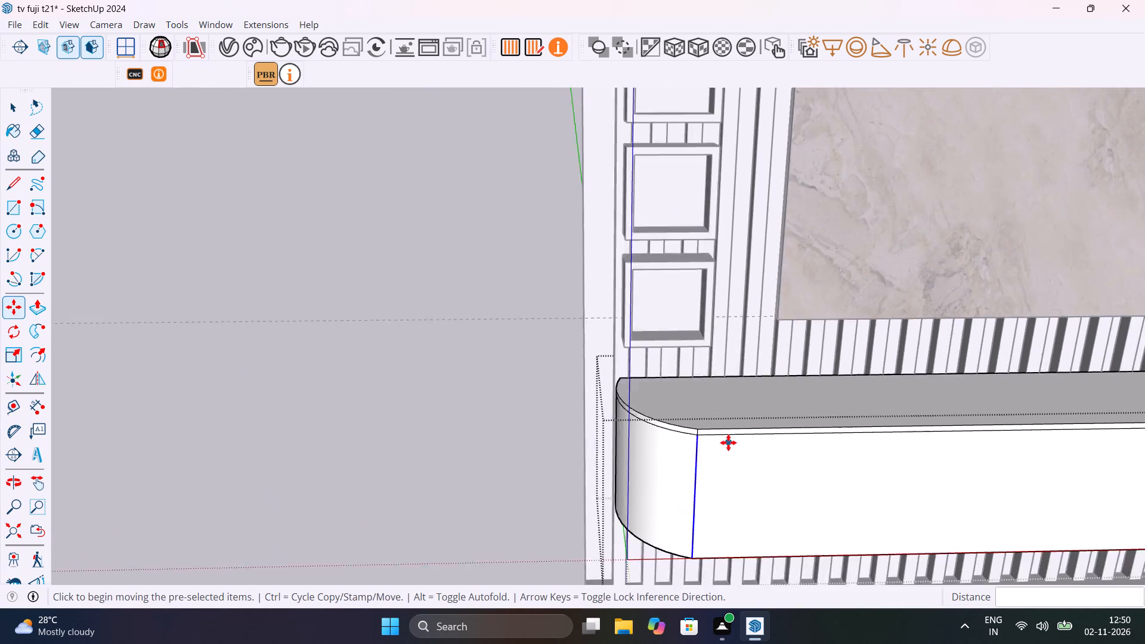
pyautogui.scroll(-7, 728, 442)
pyautogui.keyDown('shift'); pyautogui.moveTo(784, 485); pyautogui.dragTo(564, 435, button='middle'); pyautogui.keyUp('shift')
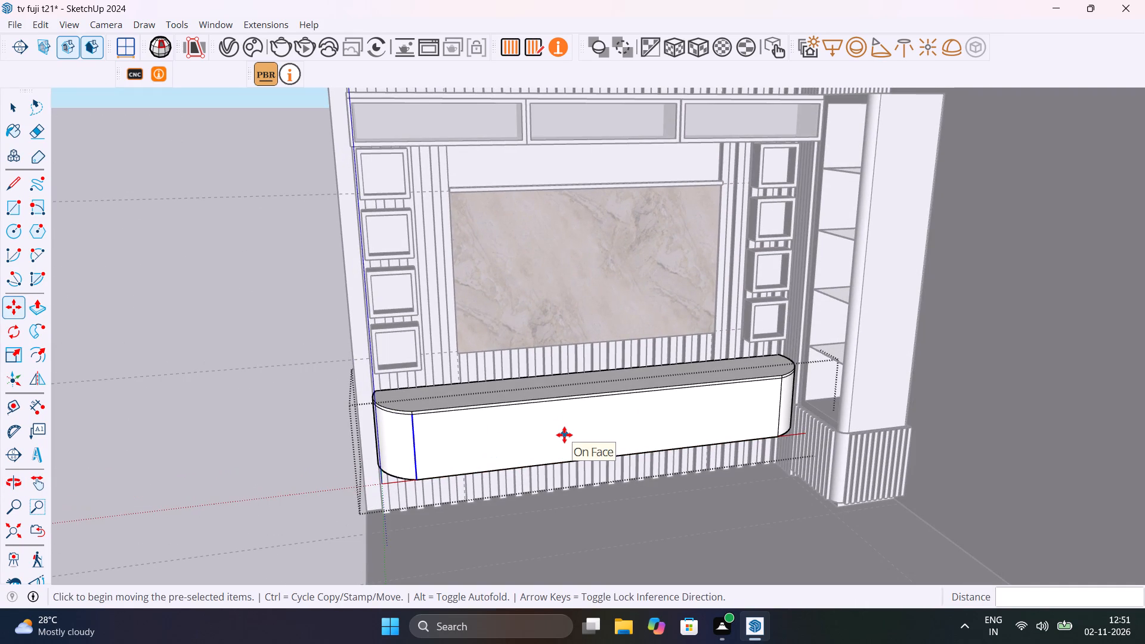
pyautogui.write('3/')
pyautogui.press('Return')
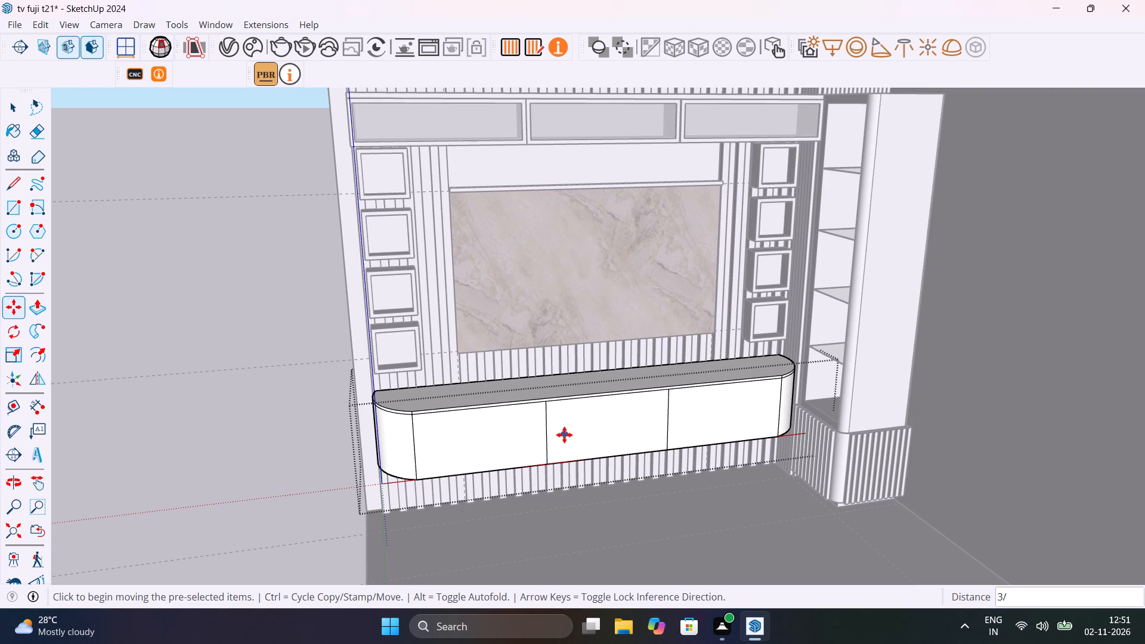
pyautogui.press('space')
# Copy the top edge of the middle front panel 7" down to split off an upper section.
pyautogui.click(577, 415)
pyautogui.scroll(8, 569, 404)
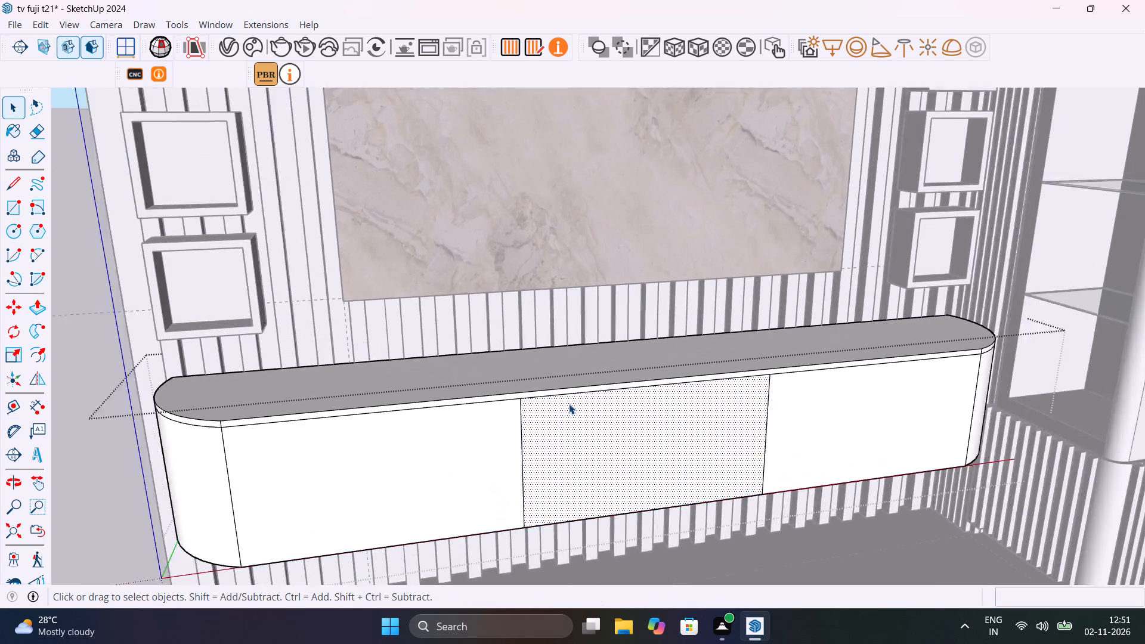
pyautogui.scroll(3, 569, 404)
pyautogui.moveTo(573, 411); pyautogui.dragTo(711, 383, button='middle')
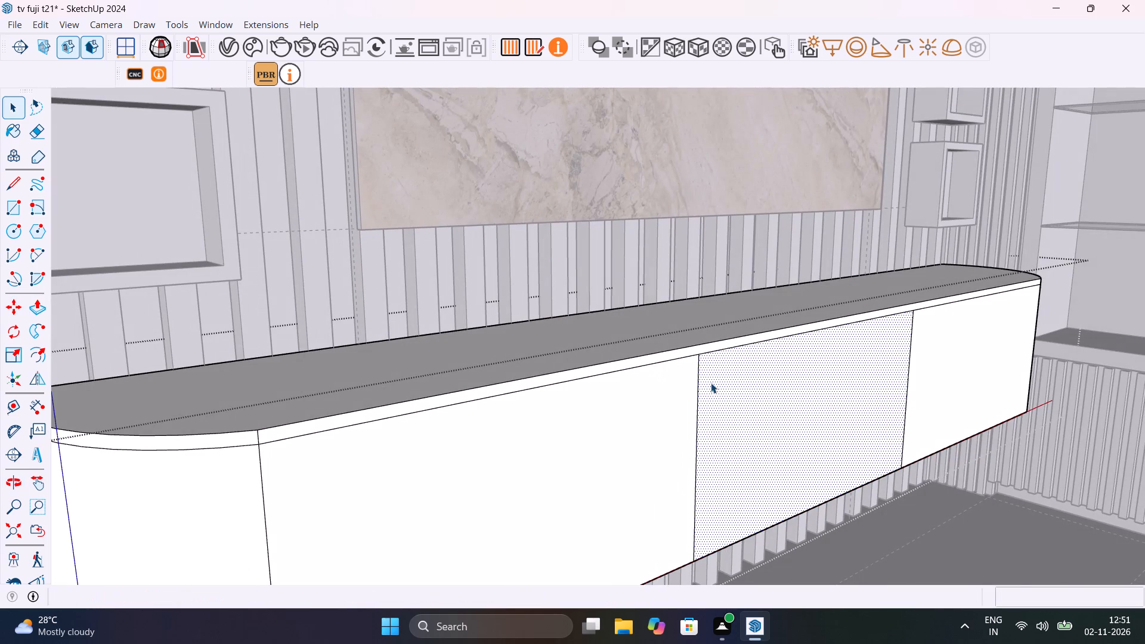
pyautogui.keyDown('shift'); pyautogui.moveTo(711, 383); pyautogui.dragTo(432, 404, button='middle'); pyautogui.keyUp('shift')
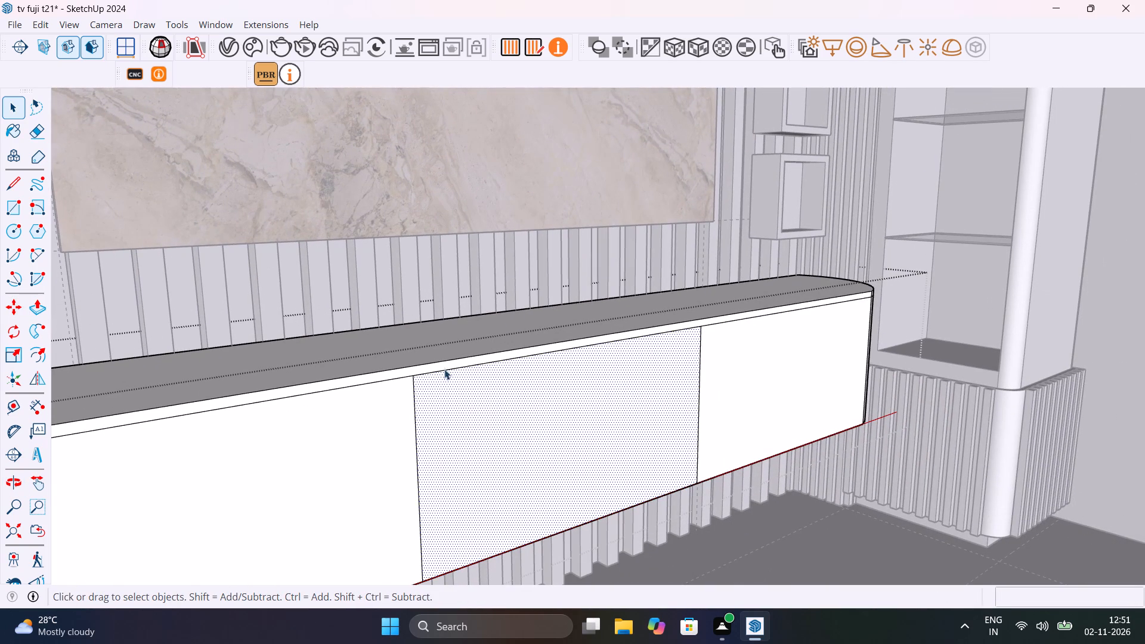
pyautogui.click(445, 367)
pyautogui.click(448, 370)
pyautogui.press('m')
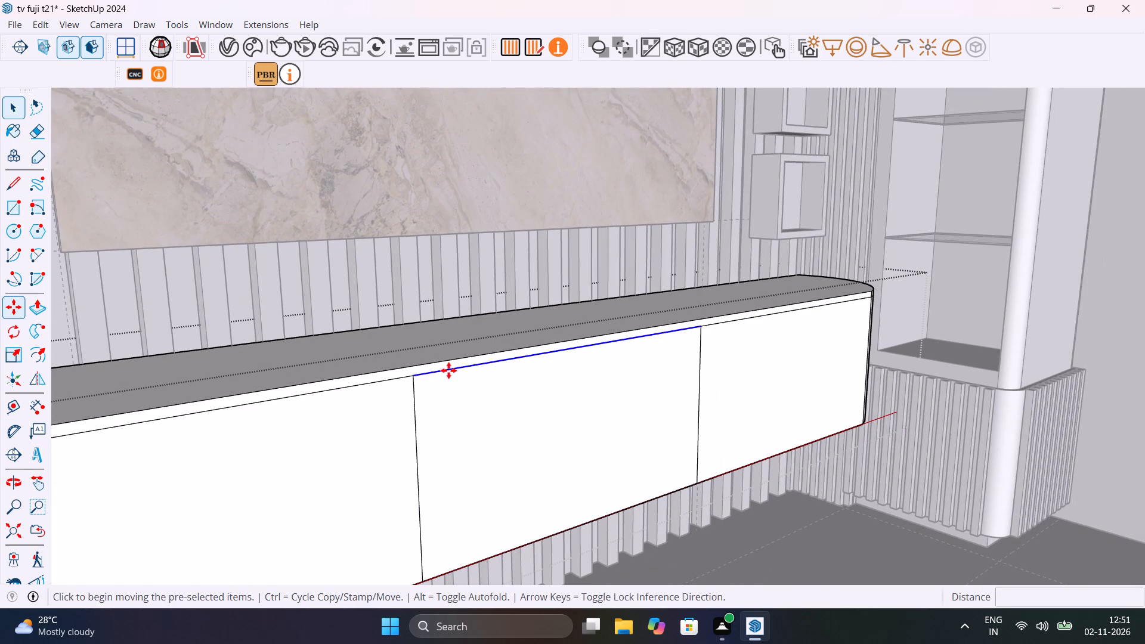
pyautogui.click(414, 378)
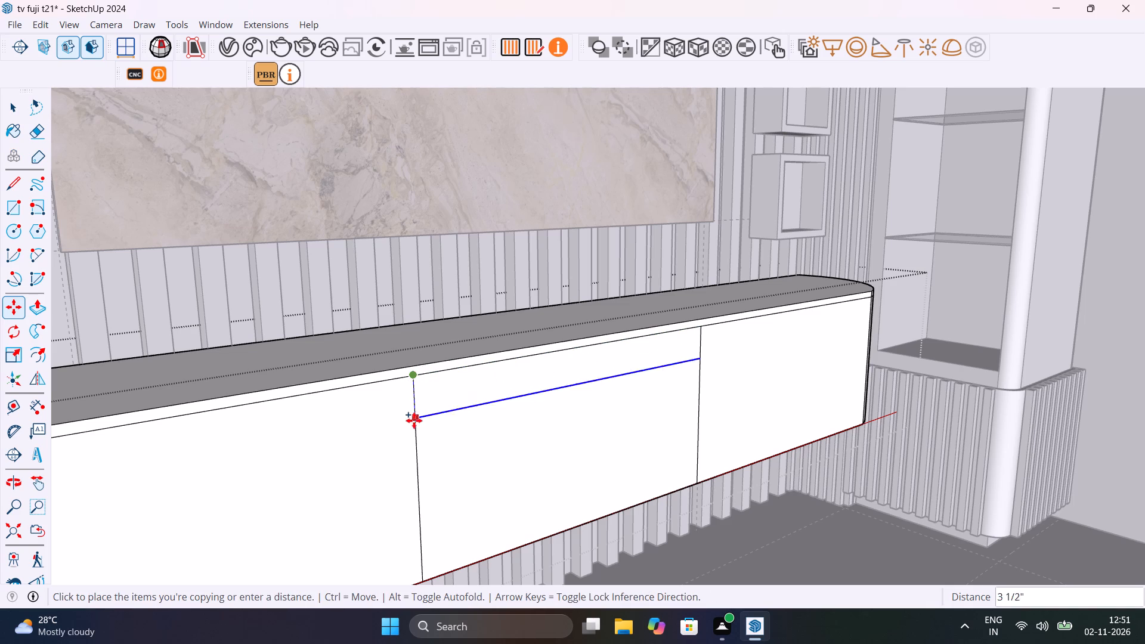
pyautogui.scroll(-3, 419, 460)
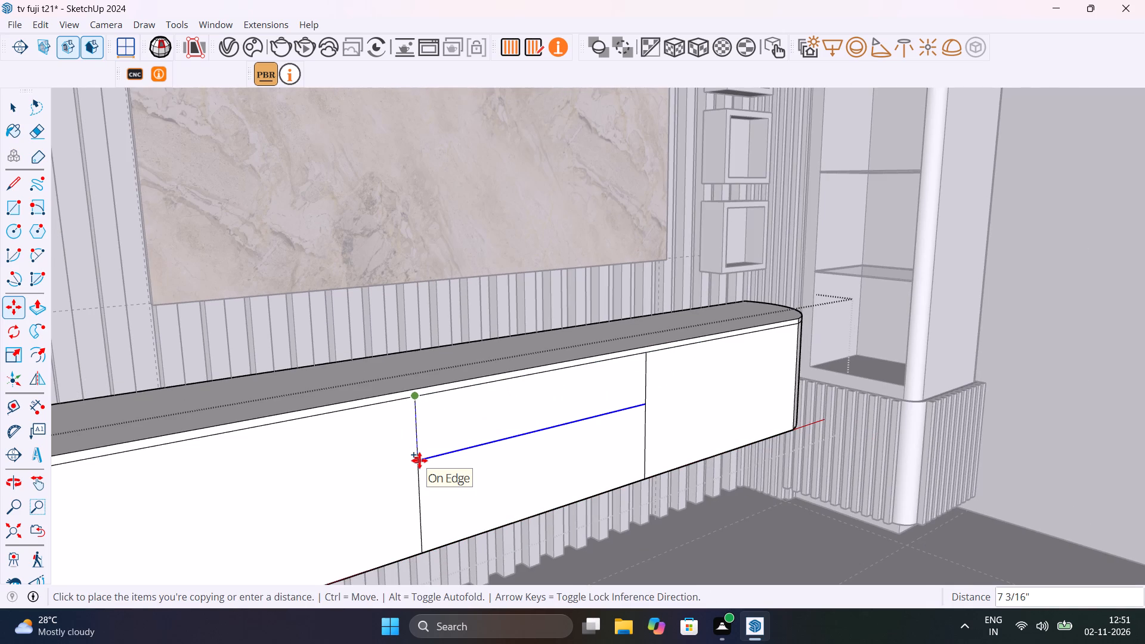
pyautogui.keyDown('shift'); pyautogui.moveTo(419, 460); pyautogui.dragTo(286, 459, button='middle'); pyautogui.keyUp('shift')
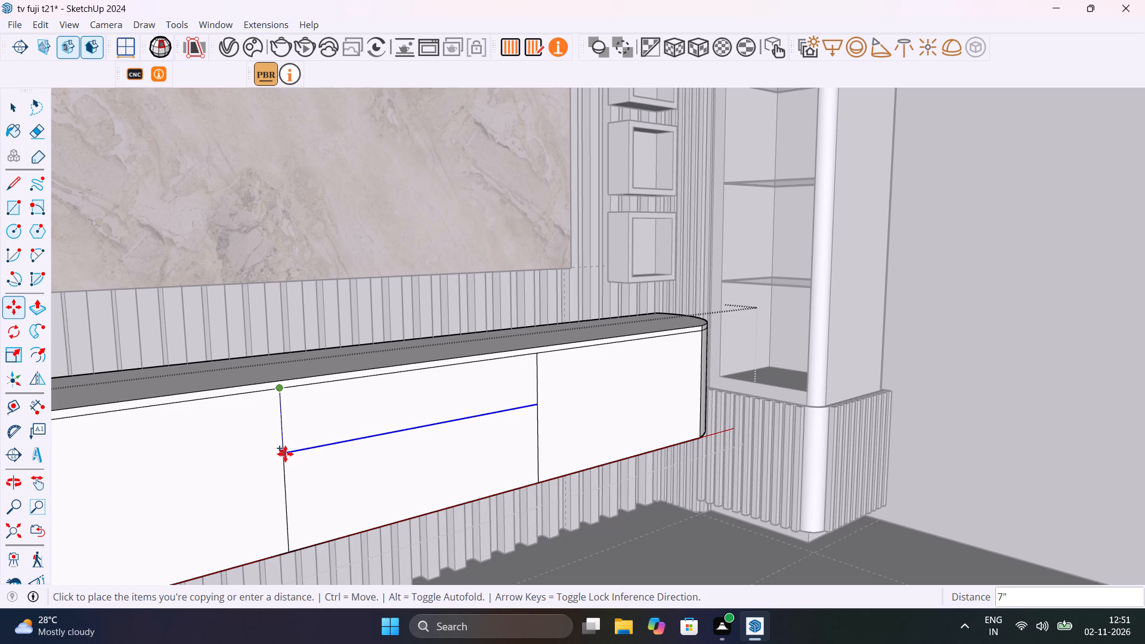
pyautogui.click(285, 454)
pyautogui.press('space')
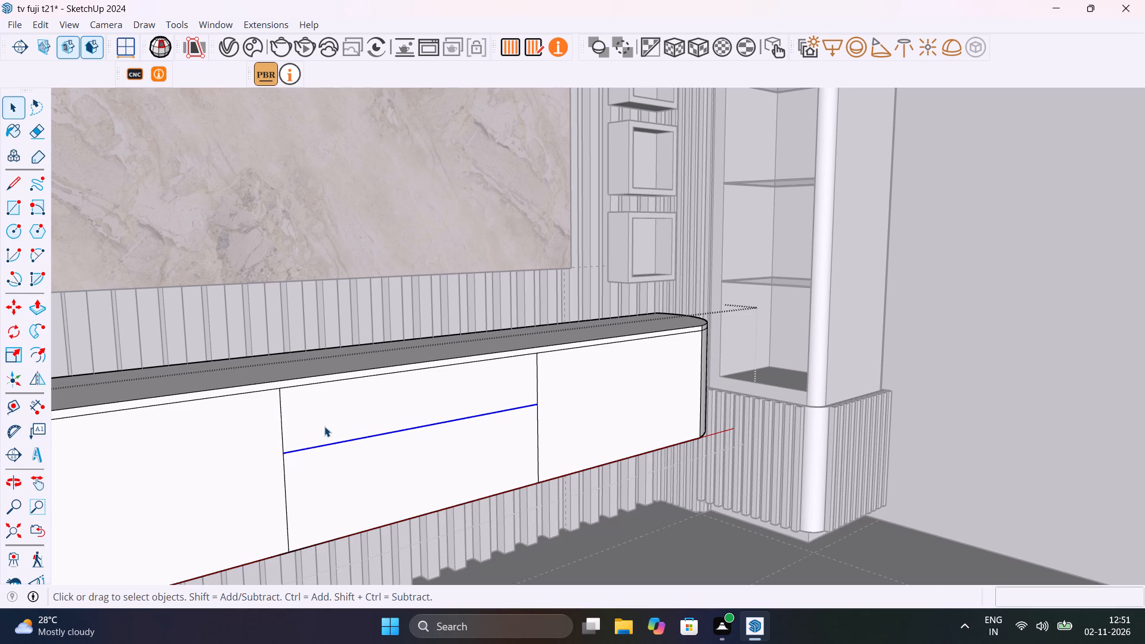
# Offset the outline of the middle panel's upper section inward by about 1/2".
pyautogui.click(324, 426)
pyautogui.press('f')
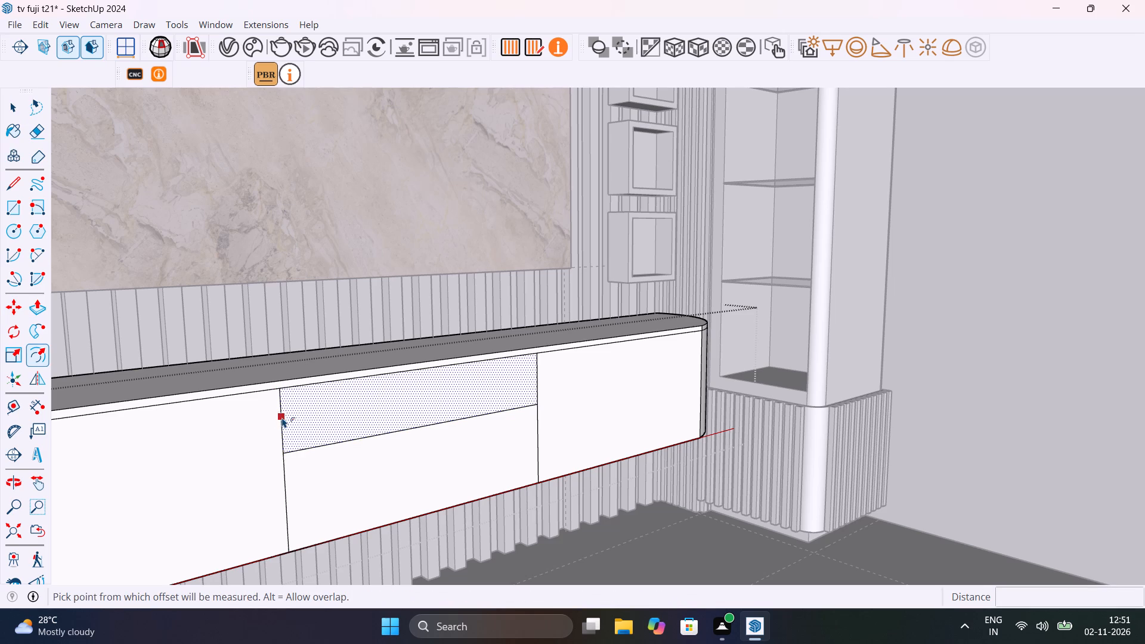
pyautogui.click(282, 417)
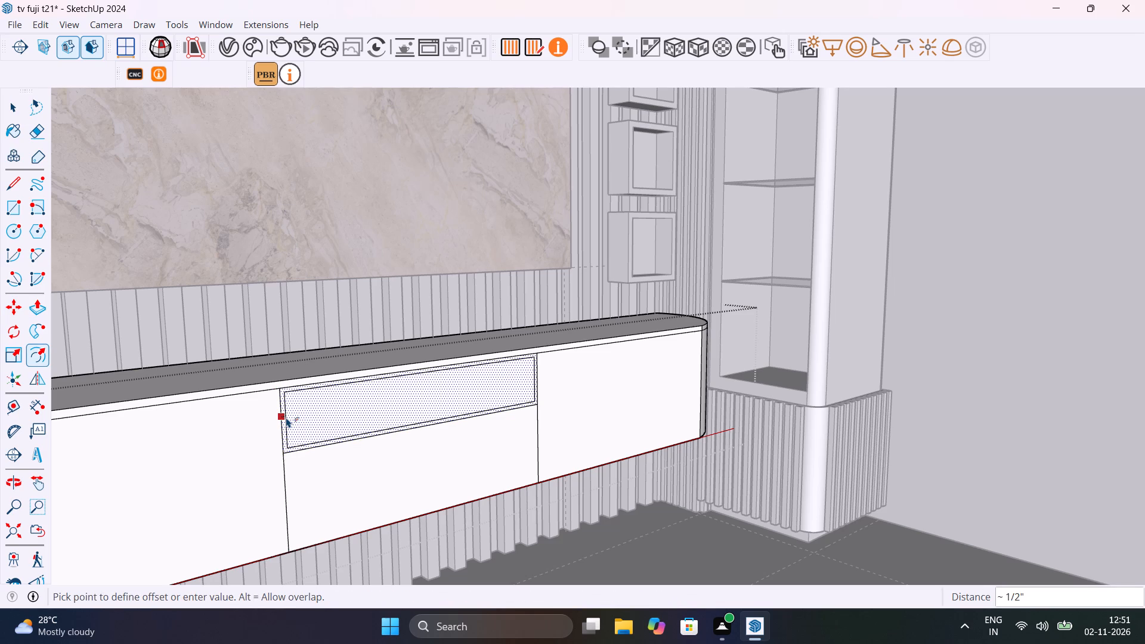
pyautogui.press('space')
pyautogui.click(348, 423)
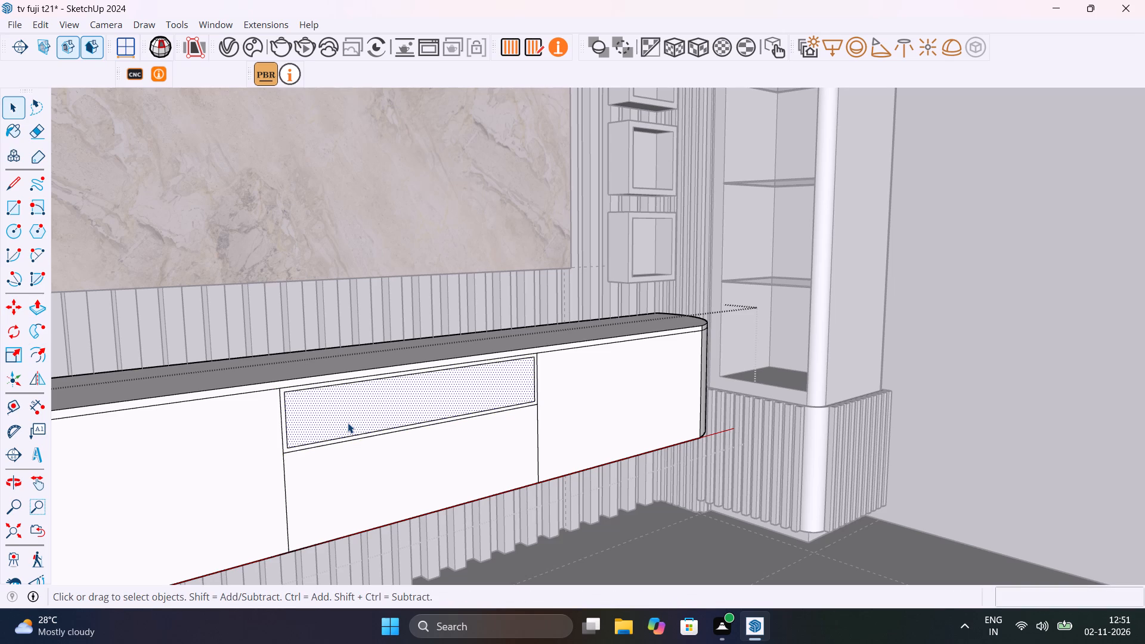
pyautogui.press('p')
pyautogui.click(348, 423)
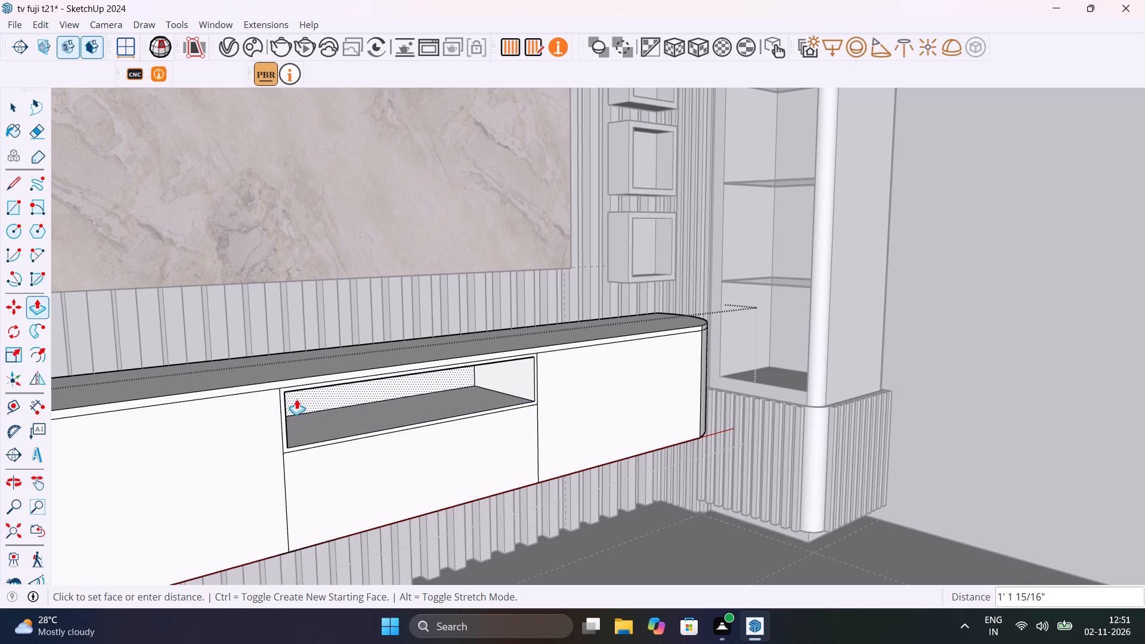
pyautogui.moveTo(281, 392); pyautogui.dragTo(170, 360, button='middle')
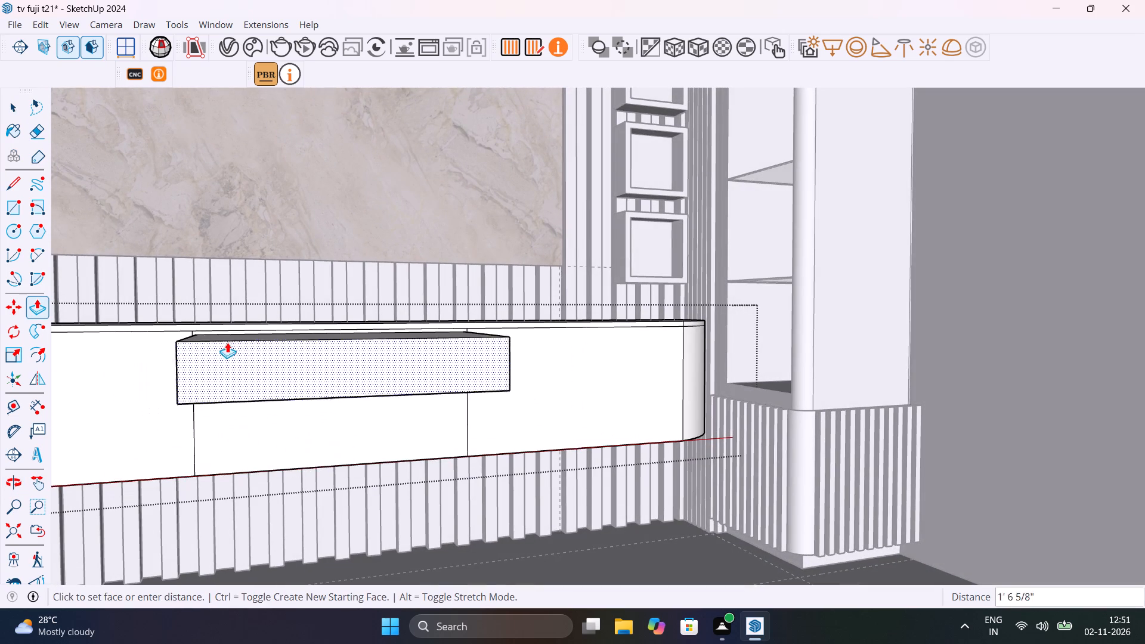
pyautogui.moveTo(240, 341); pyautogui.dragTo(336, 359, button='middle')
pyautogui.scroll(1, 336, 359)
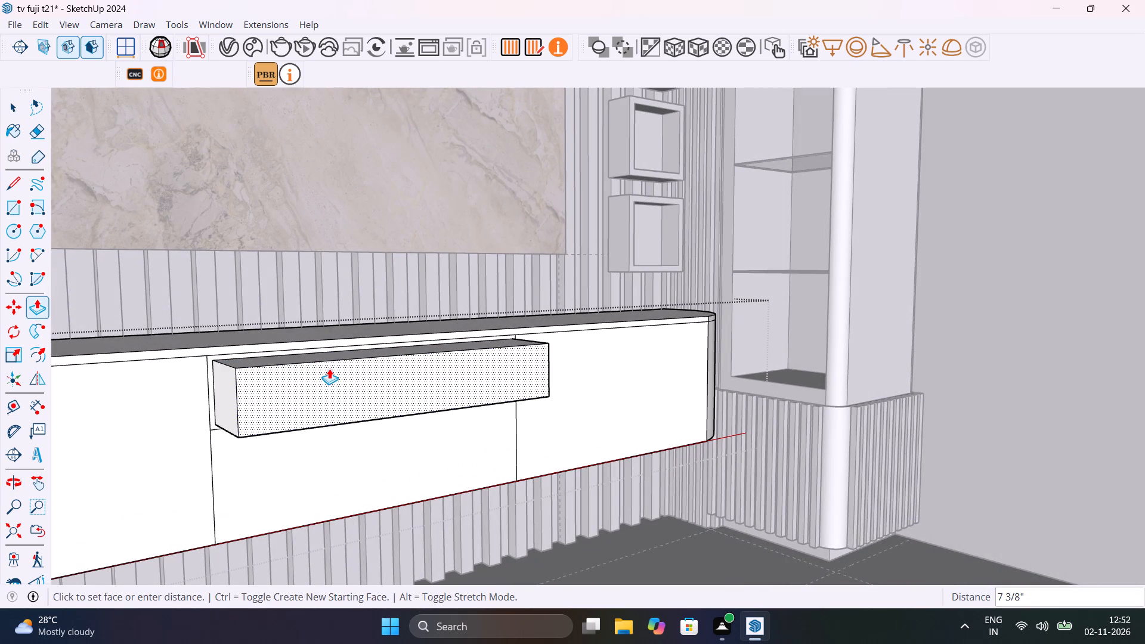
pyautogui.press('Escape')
# Push the inset face of the middle panel's upper section back about 1' 2 15/16" to form an open niche.
pyautogui.click(305, 382)
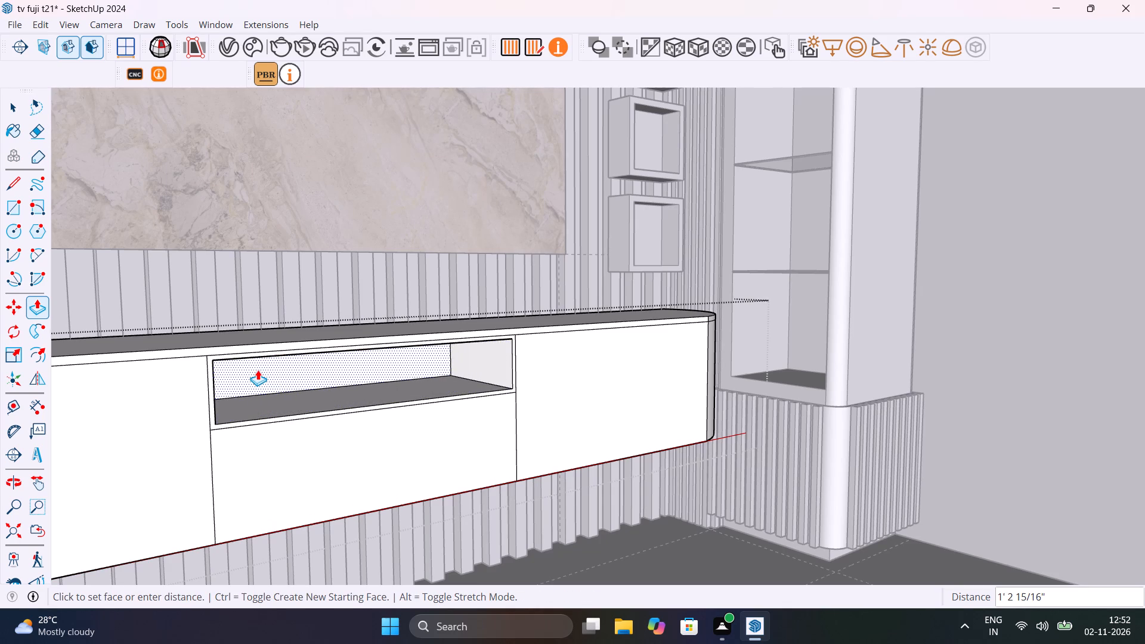
pyautogui.click(258, 370)
pyautogui.press('space')
# Copy both segments of the vertical divider between the left and middle panels 8 mm toward the left panel.
pyautogui.scroll(-9, 371, 429)
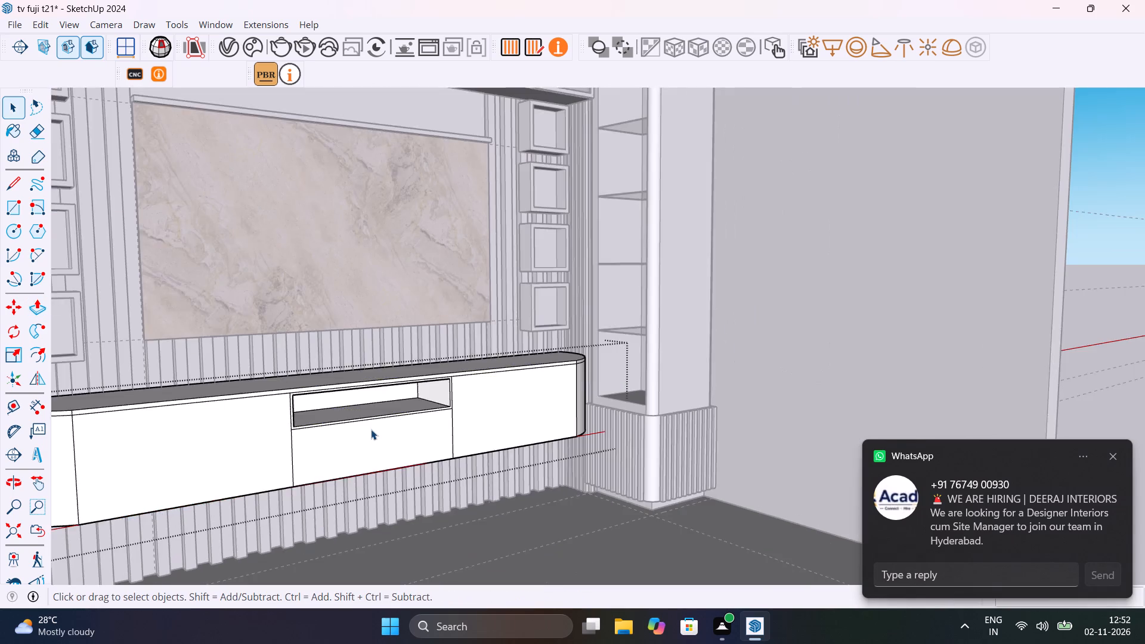
pyautogui.scroll(-3, 371, 429)
pyautogui.moveTo(399, 444); pyautogui.dragTo(385, 511, button='middle')
pyautogui.scroll(3, 435, 448)
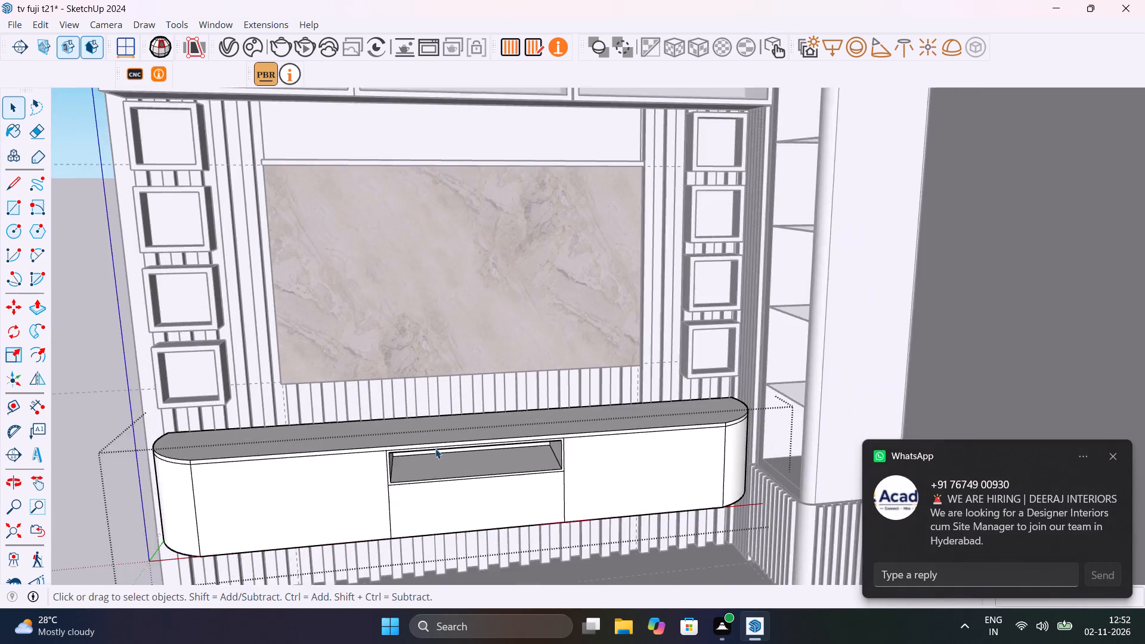
pyautogui.scroll(14, 435, 448)
pyautogui.keyDown('shift'); pyautogui.moveTo(485, 501); pyautogui.dragTo(423, 403, button='middle'); pyautogui.keyUp('shift')
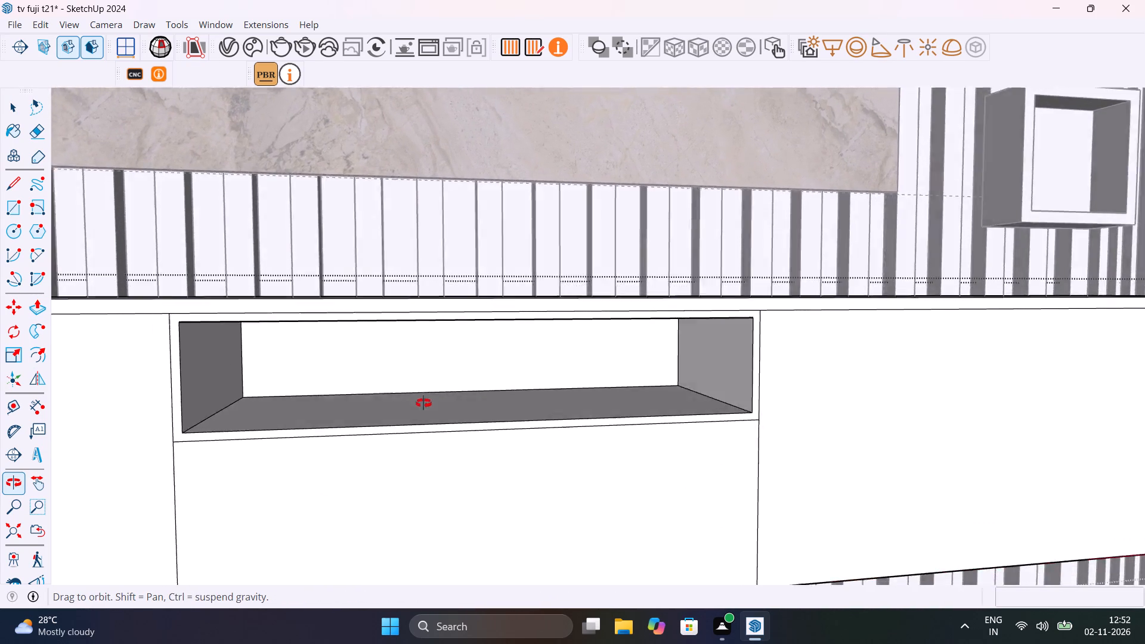
pyautogui.keyDown('shift'); pyautogui.moveTo(423, 403); pyautogui.dragTo(538, 423, button='middle'); pyautogui.keyUp('shift')
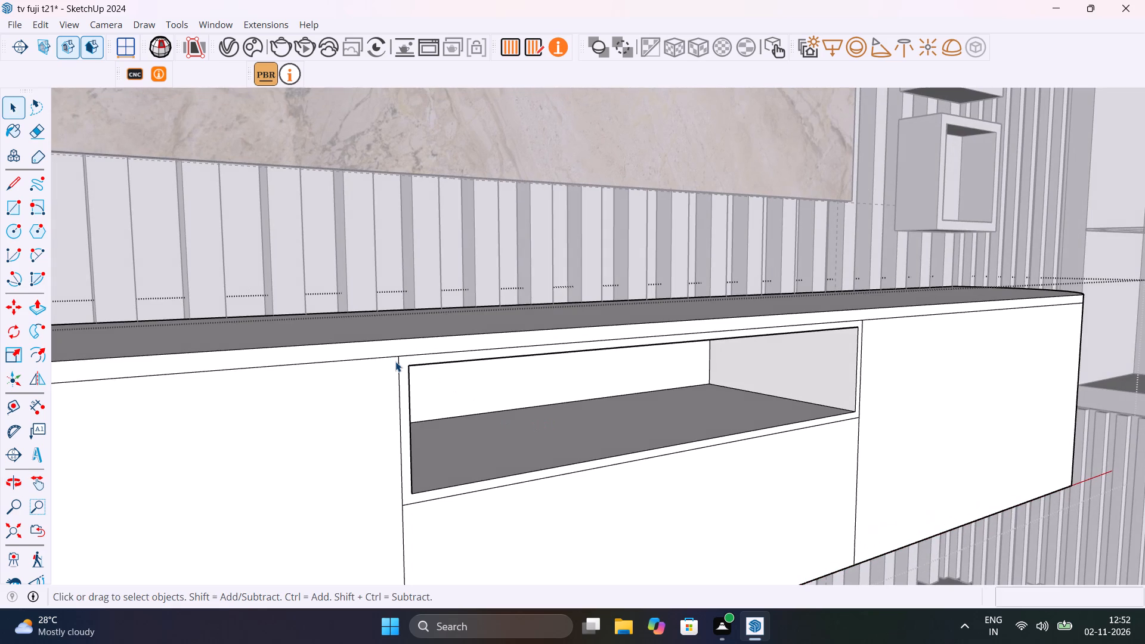
pyautogui.scroll(7, 395, 361)
pyautogui.click(400, 369)
pyautogui.scroll(-2, 403, 370)
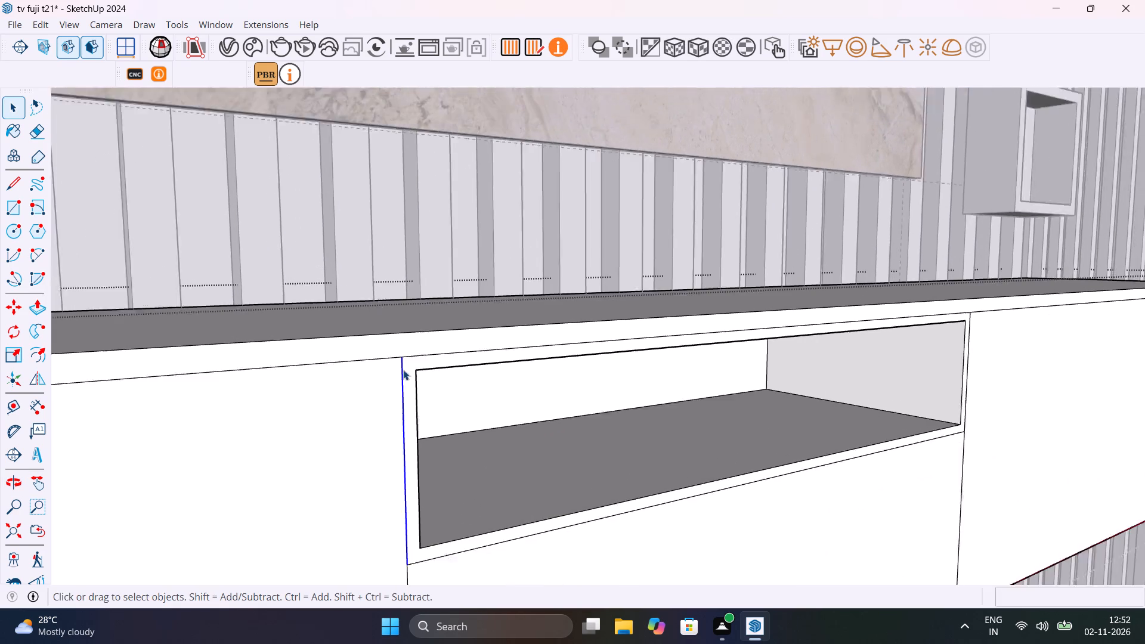
pyautogui.scroll(-13, 403, 370)
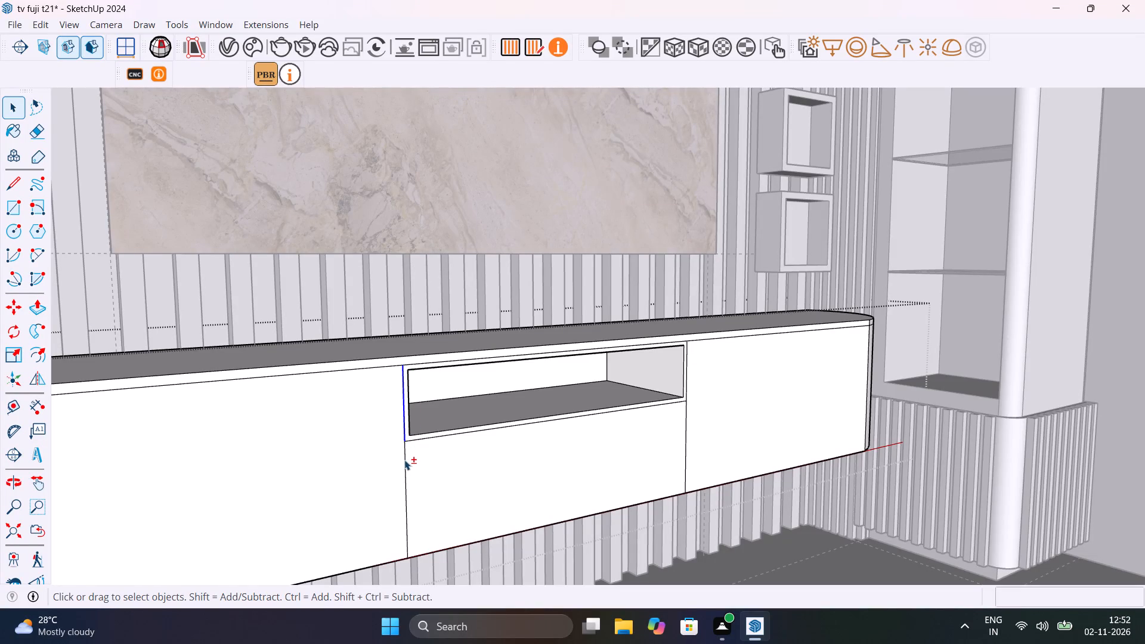
pyautogui.keyDown('shift'); pyautogui.click(405, 462); pyautogui.keyUp('shift')
pyautogui.keyDown('shift'); pyautogui.scroll(9, 402, 369); pyautogui.keyUp('shift')
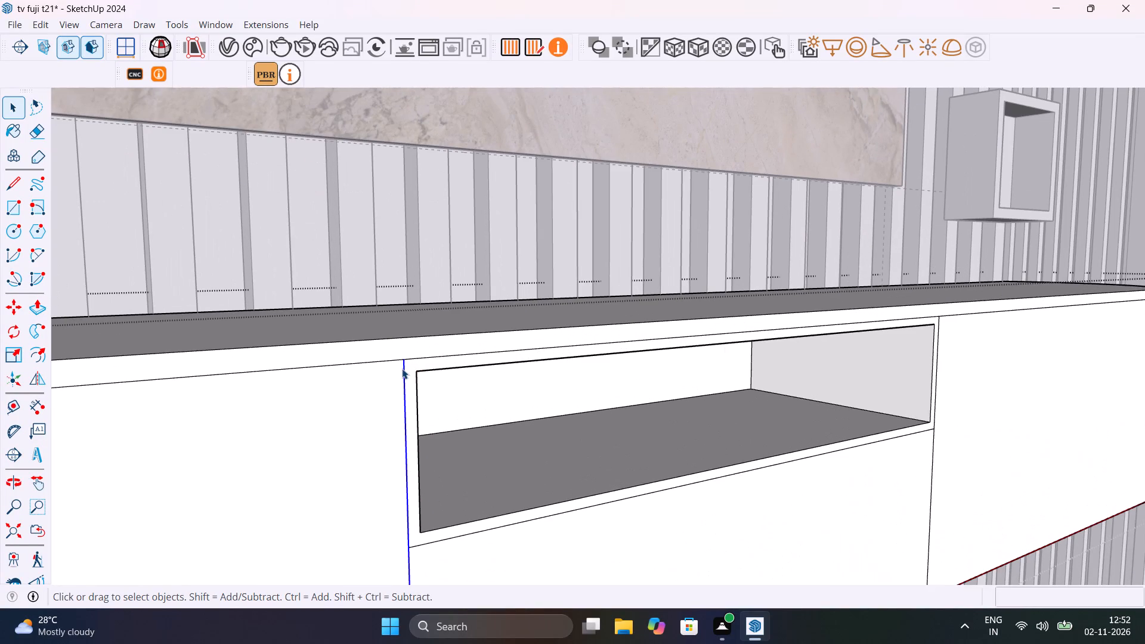
pyautogui.press('m')
pyautogui.scroll(9, 402, 369)
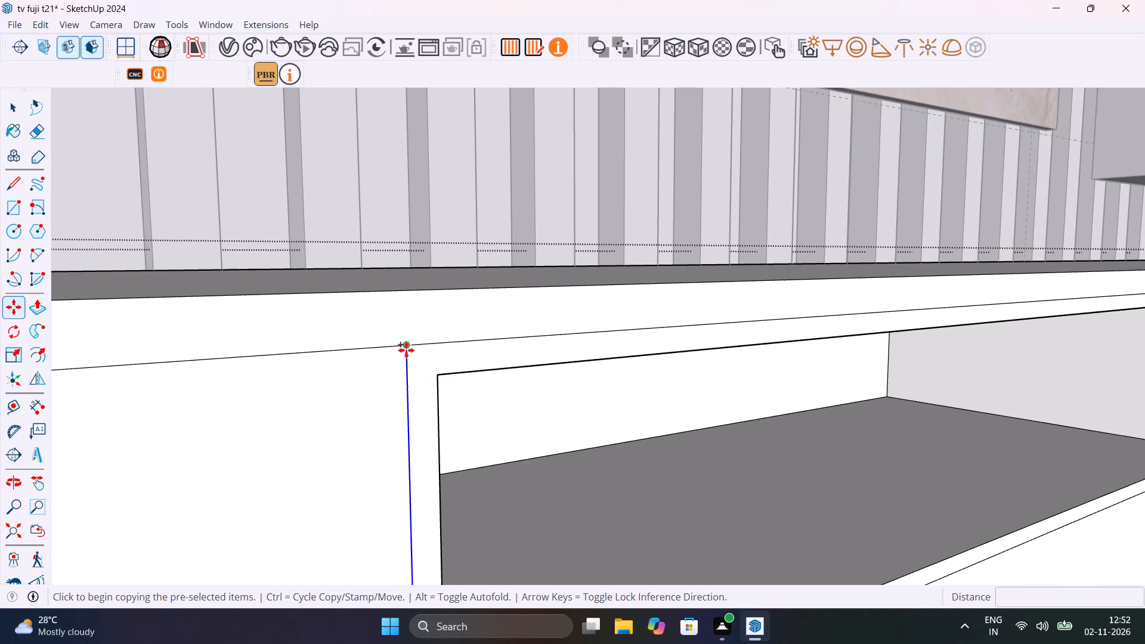
pyautogui.click(406, 343)
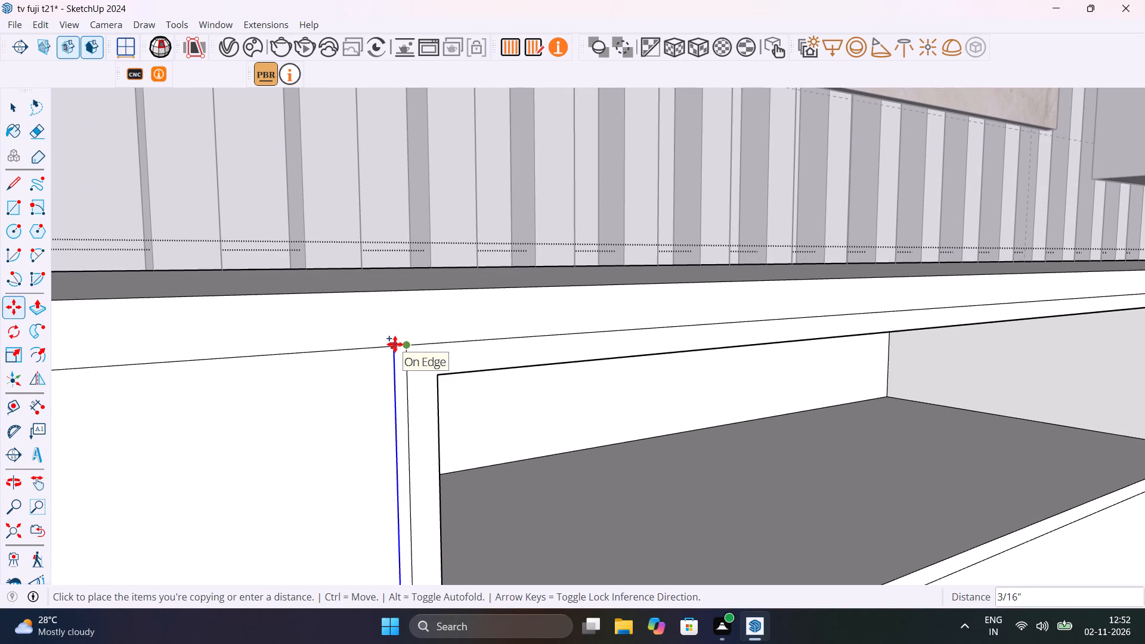
pyautogui.write('8mm')
pyautogui.press('Return')
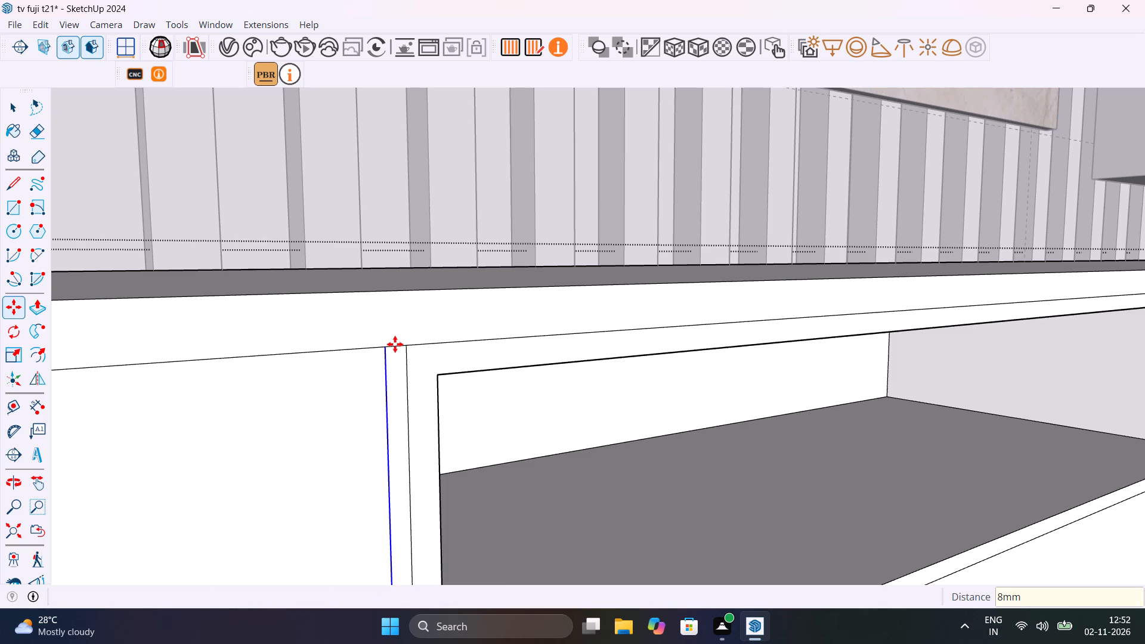
pyautogui.press('space')
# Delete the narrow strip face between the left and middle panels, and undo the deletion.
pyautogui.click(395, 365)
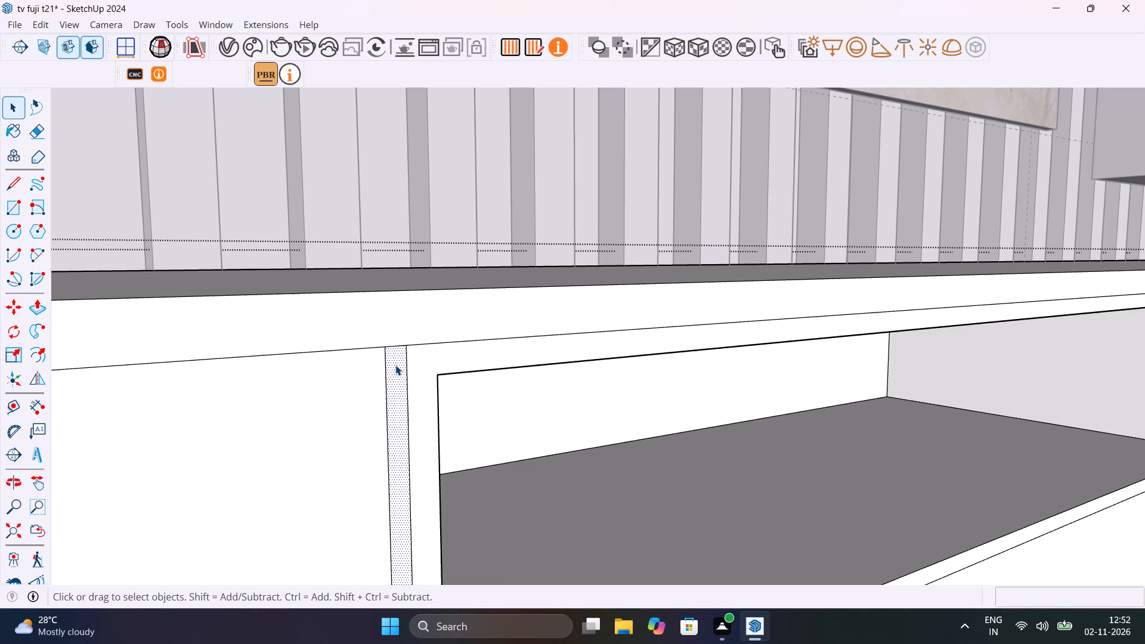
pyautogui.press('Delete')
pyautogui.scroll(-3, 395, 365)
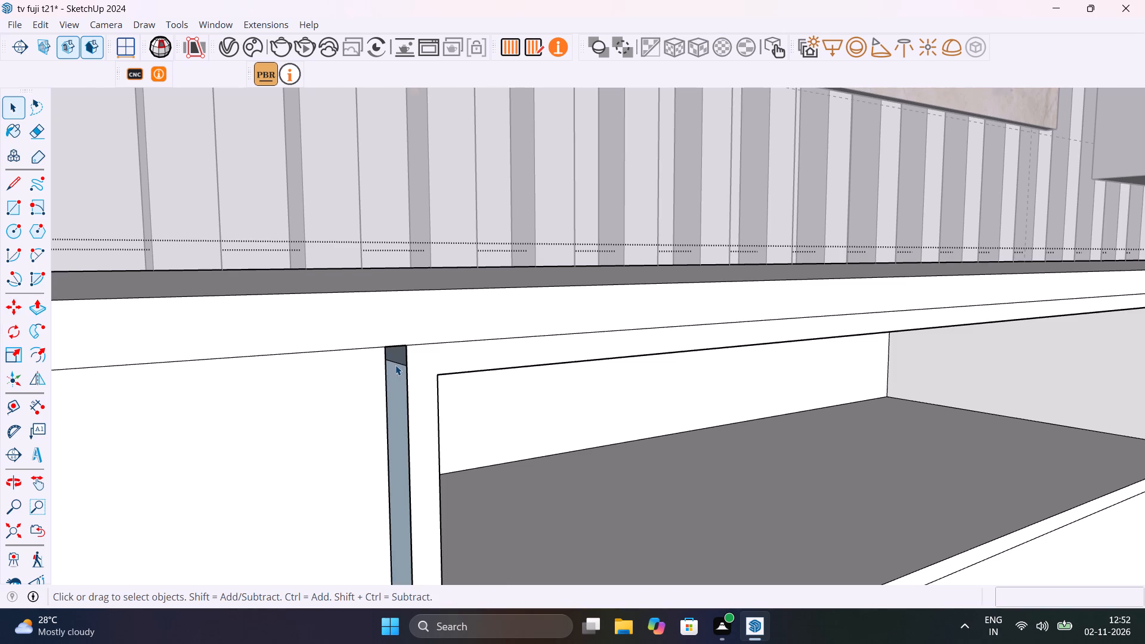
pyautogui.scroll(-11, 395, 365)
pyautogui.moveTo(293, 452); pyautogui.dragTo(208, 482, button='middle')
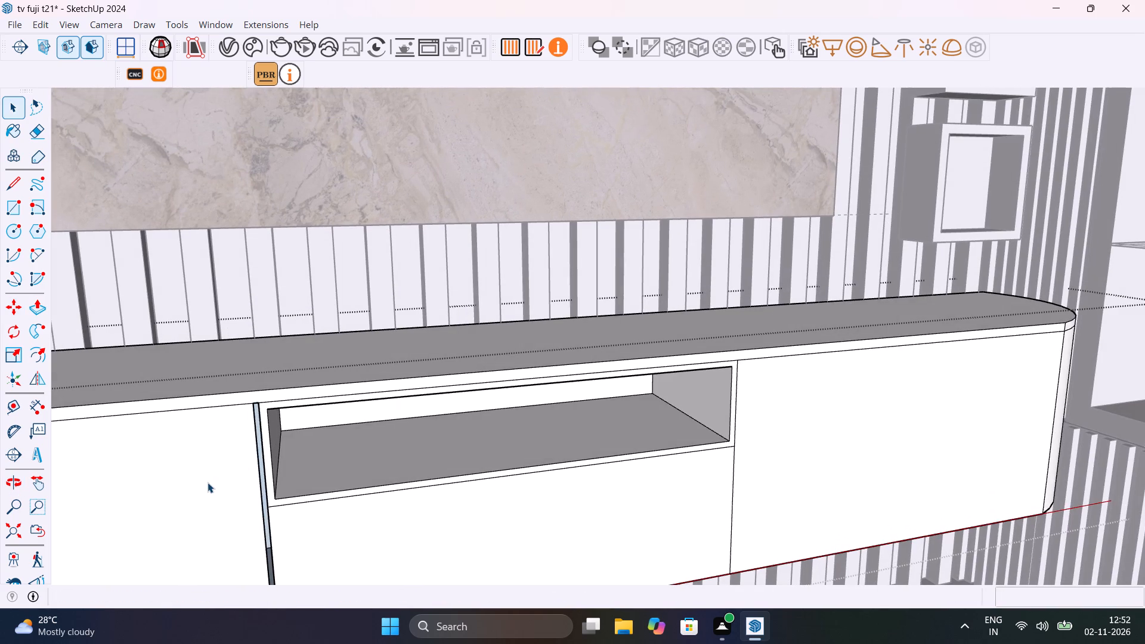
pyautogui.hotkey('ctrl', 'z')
# Undo the 8 mm copy of the vertical divider between the left and middle panels.
pyautogui.scroll(-6, 370, 434)
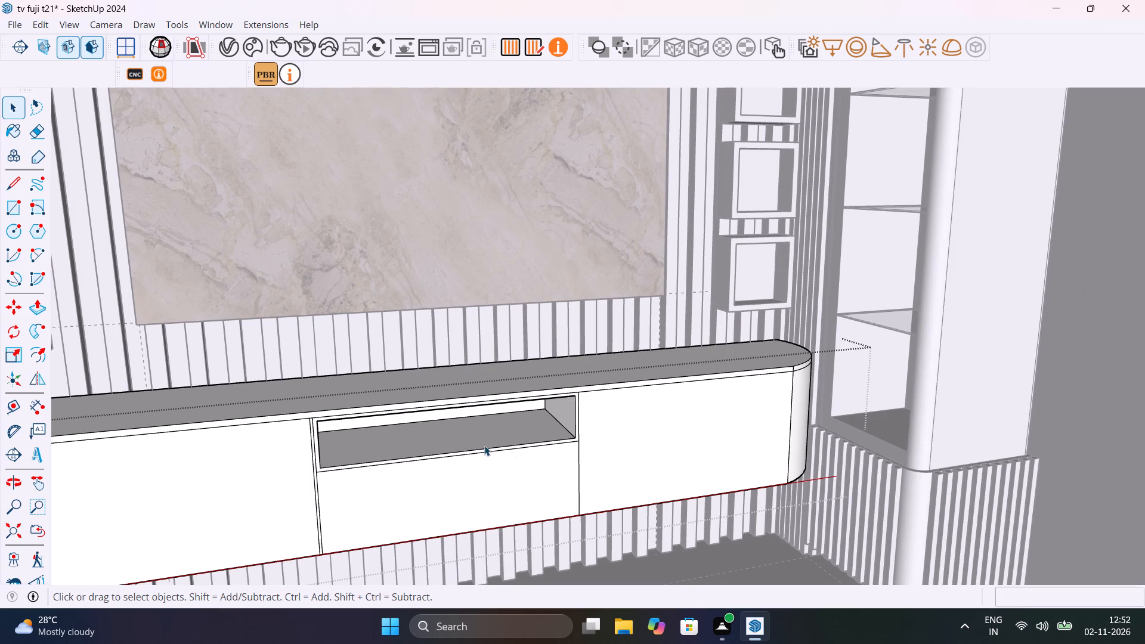
pyautogui.scroll(-7, 434, 426)
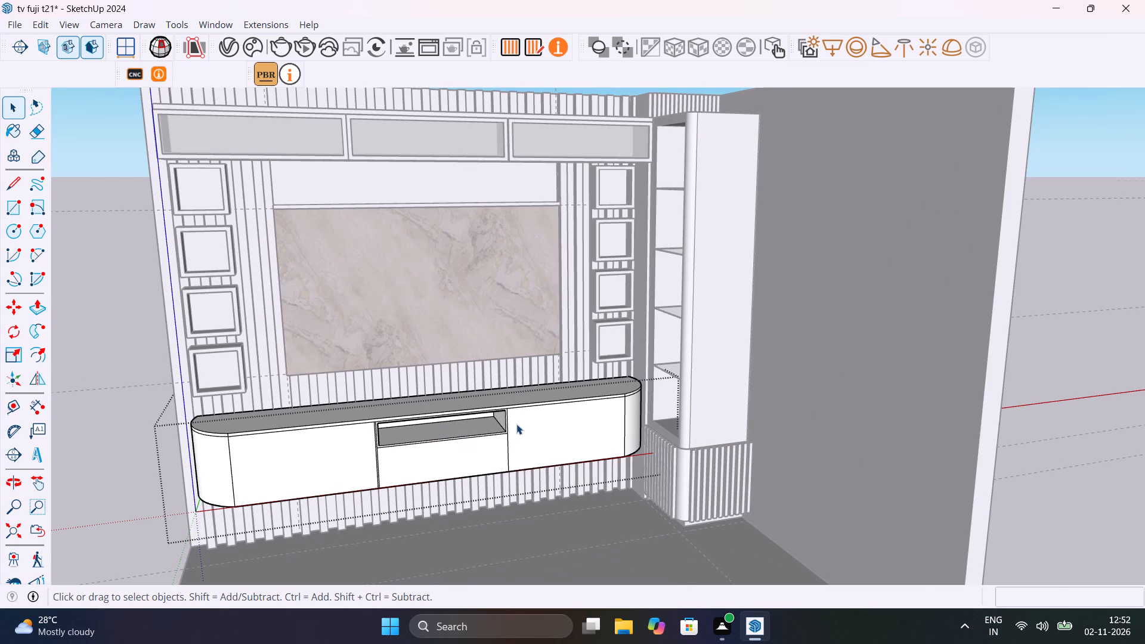
pyautogui.scroll(11, 516, 424)
pyautogui.scroll(-3, 516, 424)
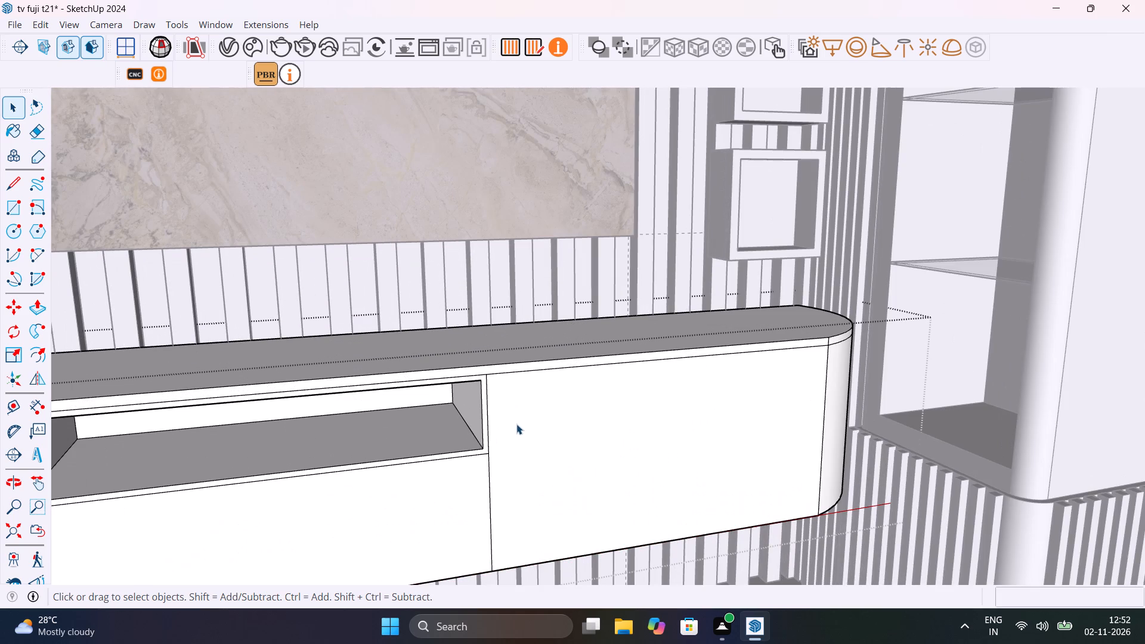
pyautogui.scroll(-9, 516, 424)
pyautogui.hotkey('ctrl', 'z')
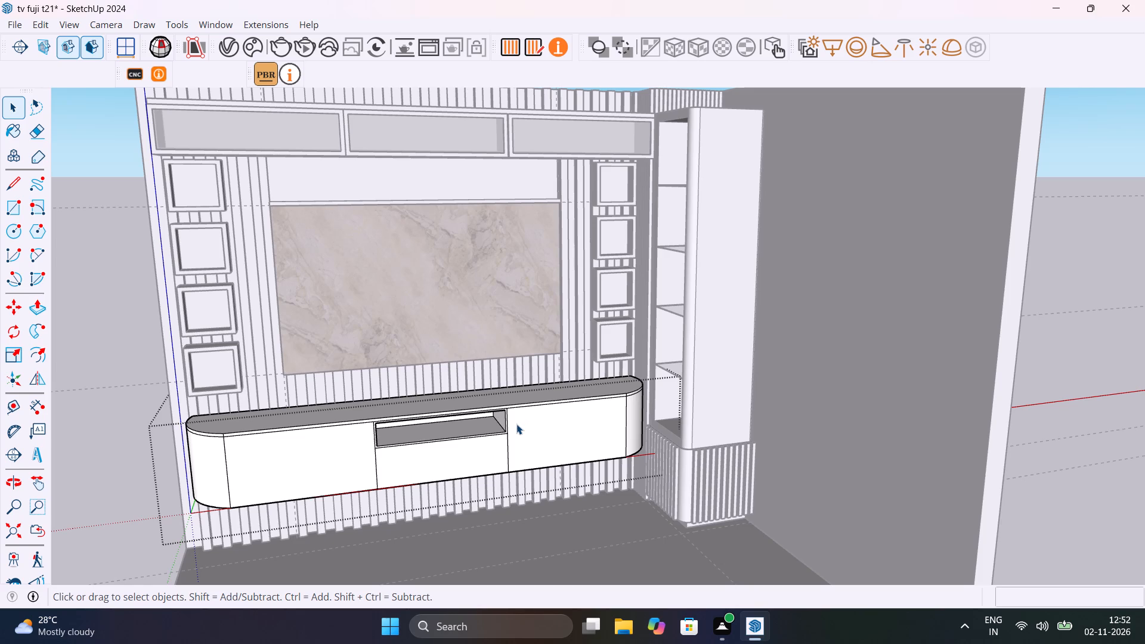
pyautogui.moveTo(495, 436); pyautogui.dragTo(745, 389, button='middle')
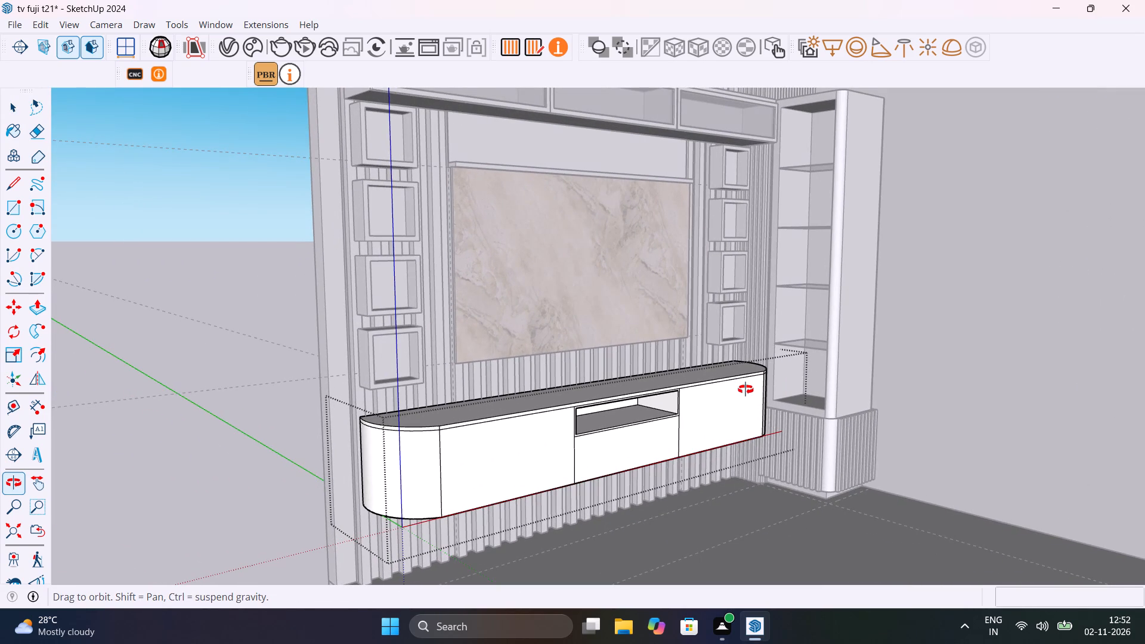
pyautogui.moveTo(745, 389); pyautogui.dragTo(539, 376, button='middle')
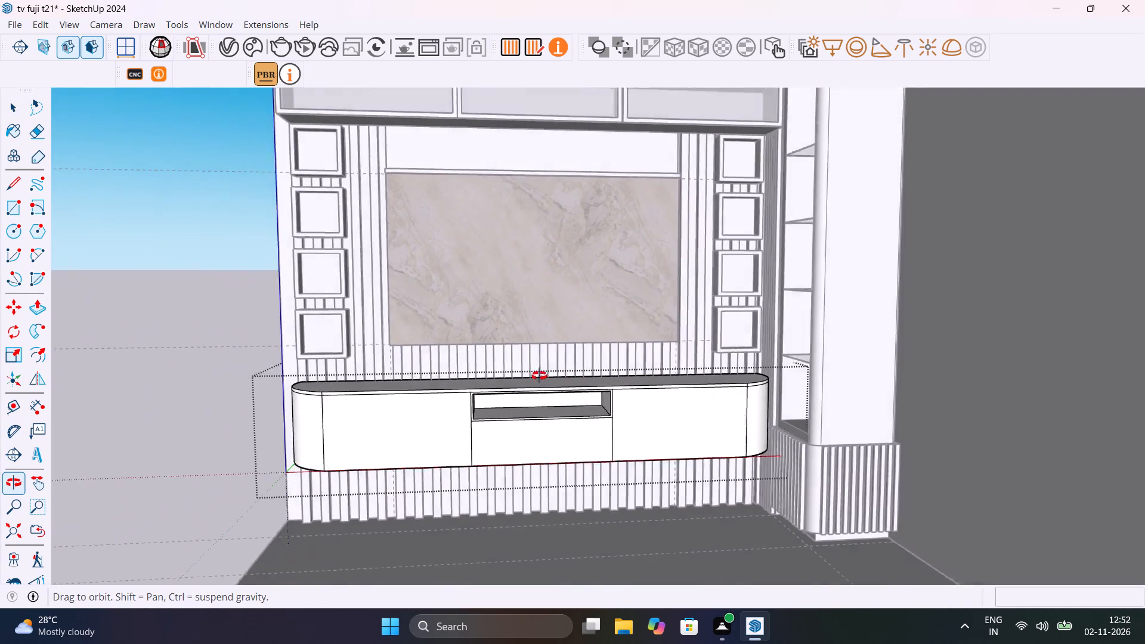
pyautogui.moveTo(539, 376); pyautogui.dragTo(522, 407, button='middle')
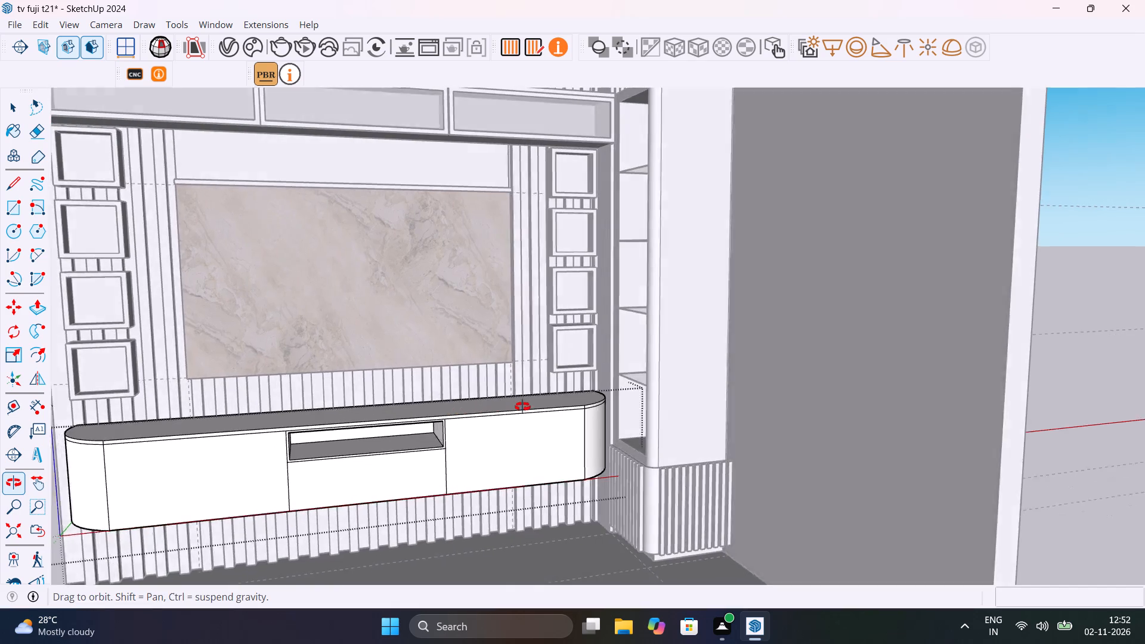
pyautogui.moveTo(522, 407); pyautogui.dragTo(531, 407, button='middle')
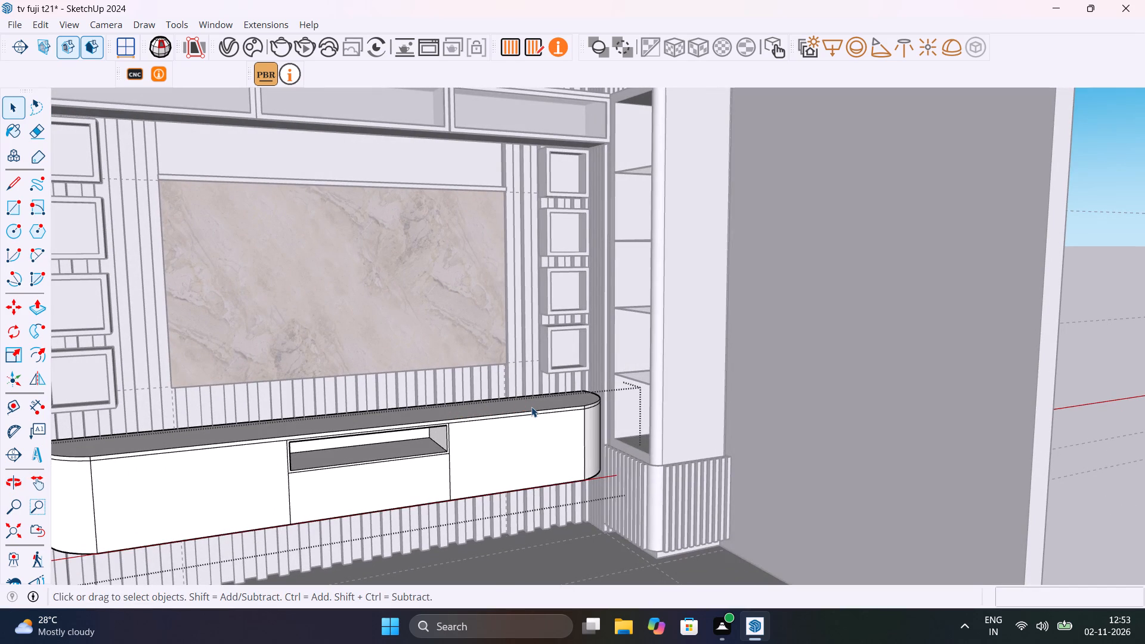
# Select the low console's top face and bring up the downloaded assets in the Chaos Cosmos Browser.
pyautogui.scroll(-4, 465, 421)
pyautogui.moveTo(286, 438); pyautogui.dragTo(521, 481, button='middle')
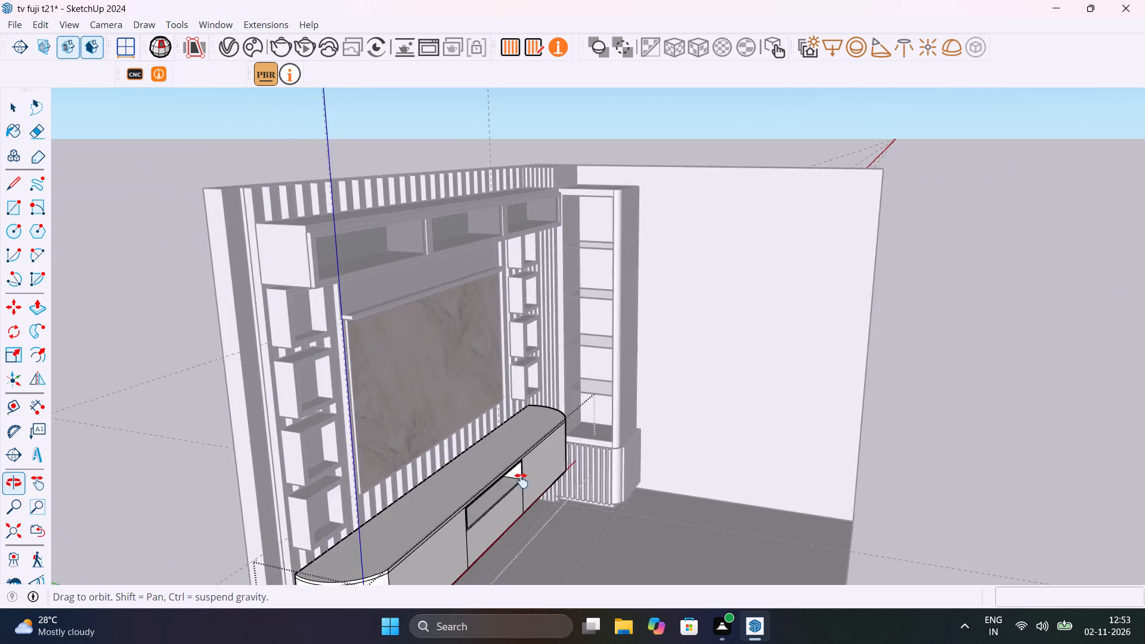
pyautogui.moveTo(521, 481); pyautogui.dragTo(564, 467, button='middle')
pyautogui.click(510, 454)
pyautogui.scroll(5, 510, 454)
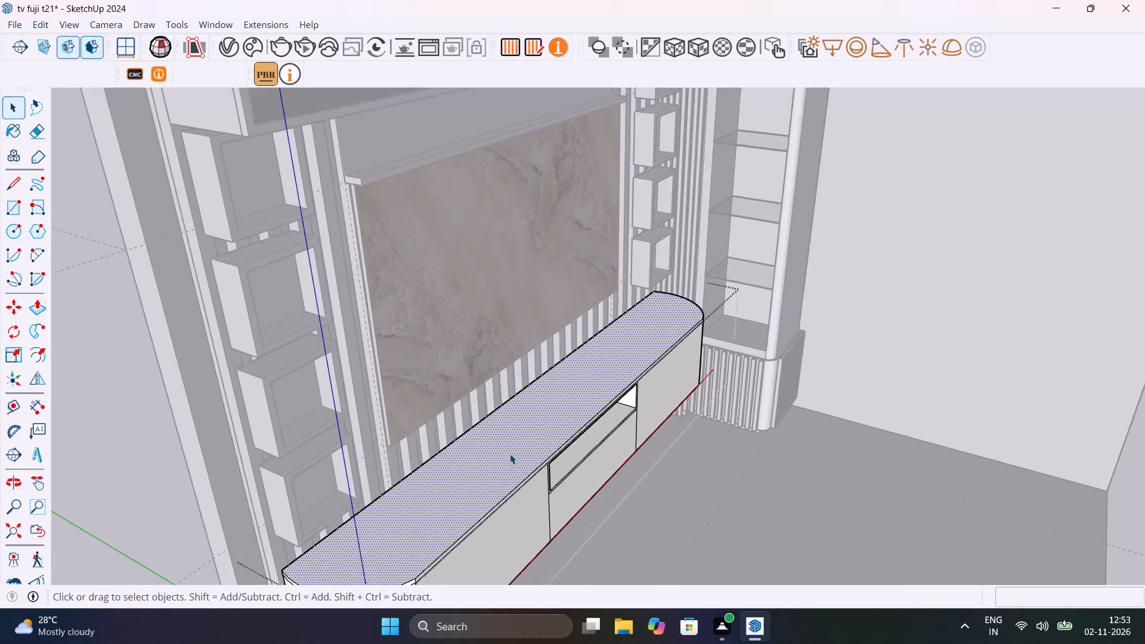
pyautogui.keyDown('shift'); pyautogui.moveTo(510, 454); pyautogui.dragTo(666, 331, button='middle'); pyautogui.keyUp('shift')
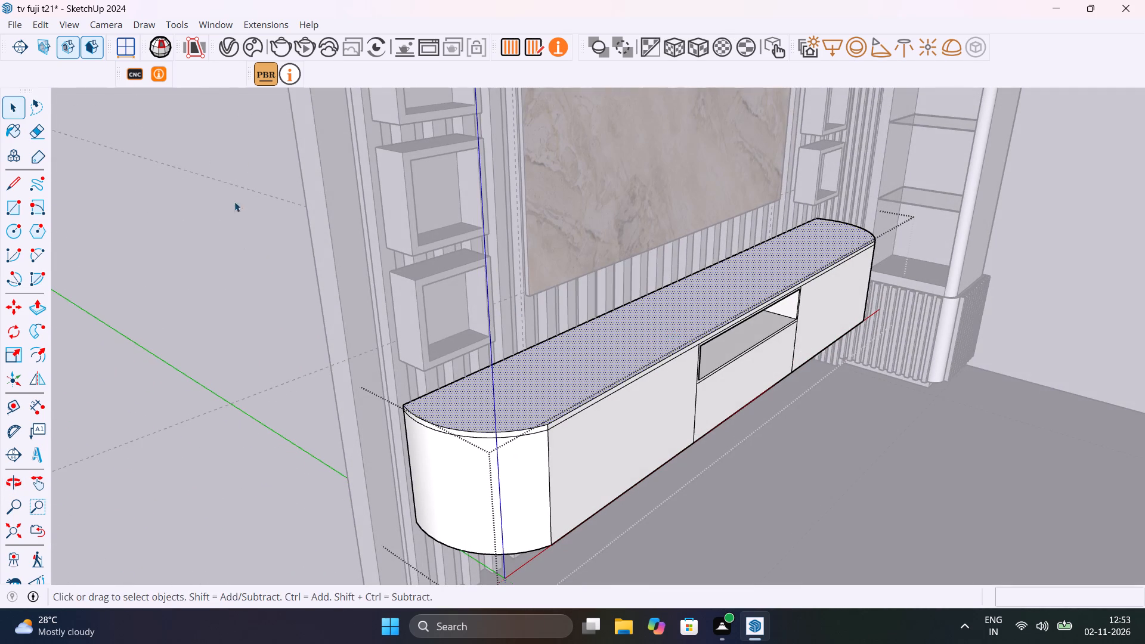
pyautogui.click(231, 44)
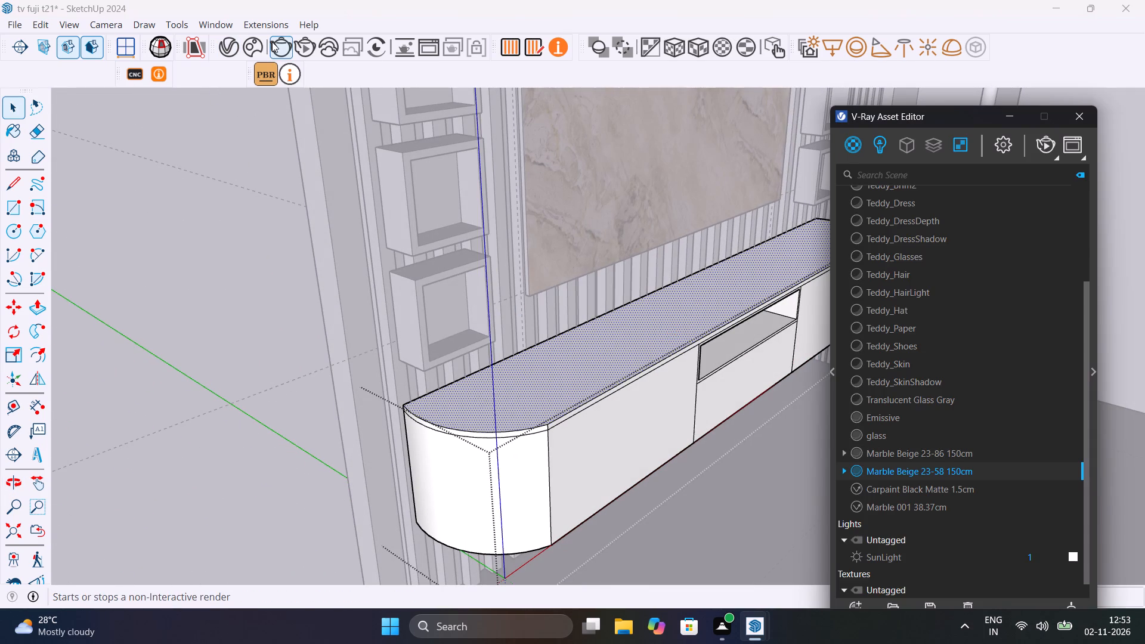
pyautogui.click(261, 47)
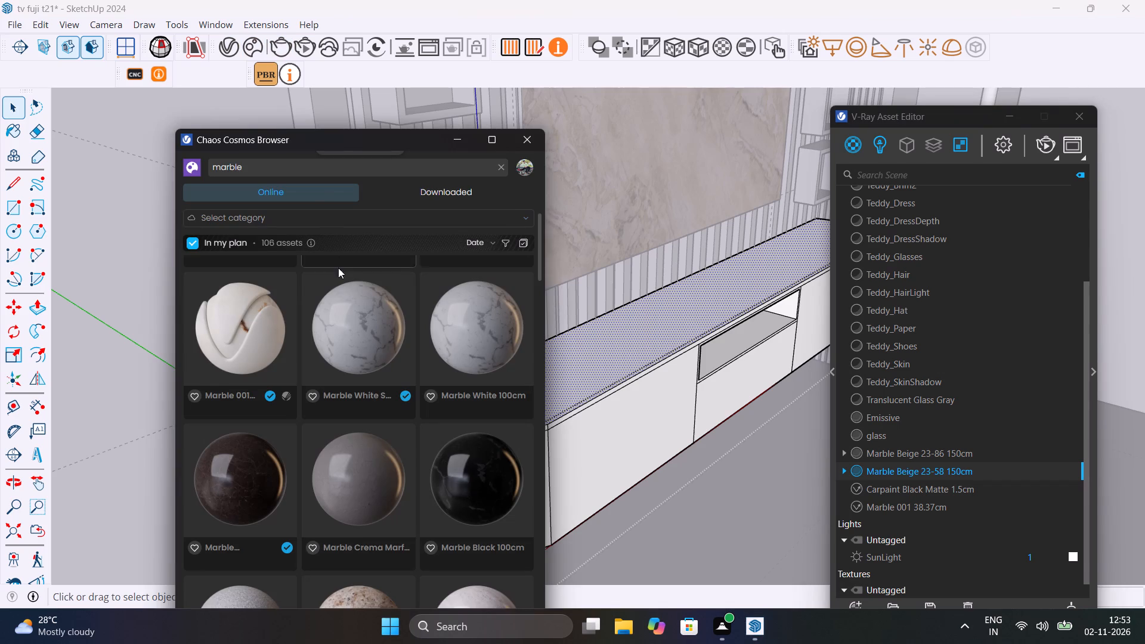
pyautogui.scroll(2, 352, 290)
pyautogui.click(502, 164)
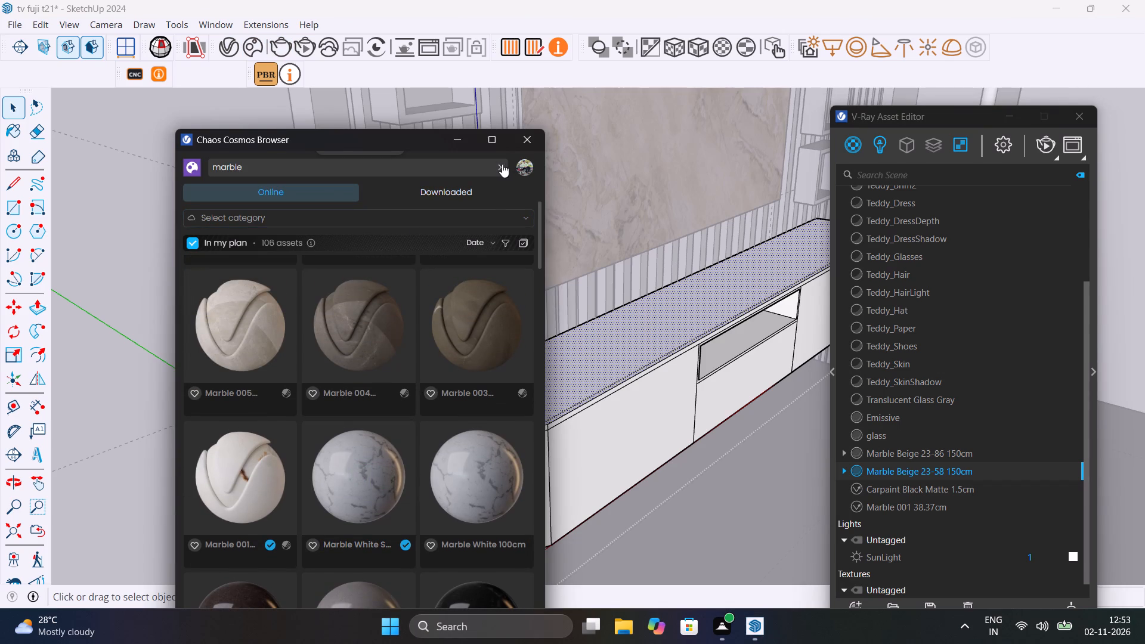
pyautogui.click(465, 193)
pyautogui.scroll(-3, 452, 286)
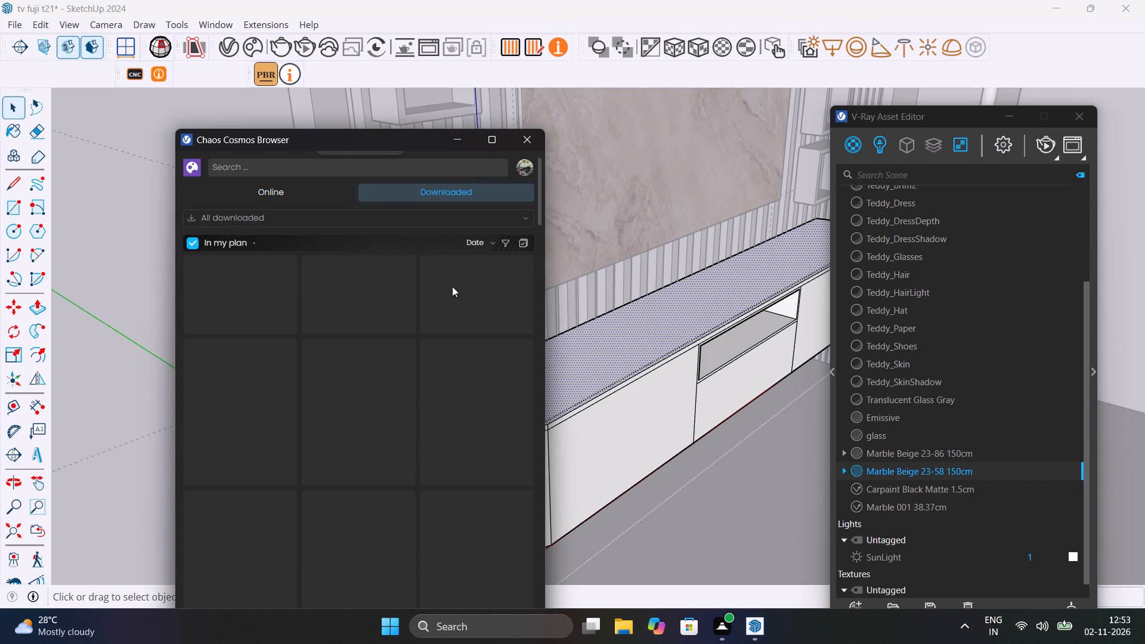
pyautogui.scroll(-11, 392, 414)
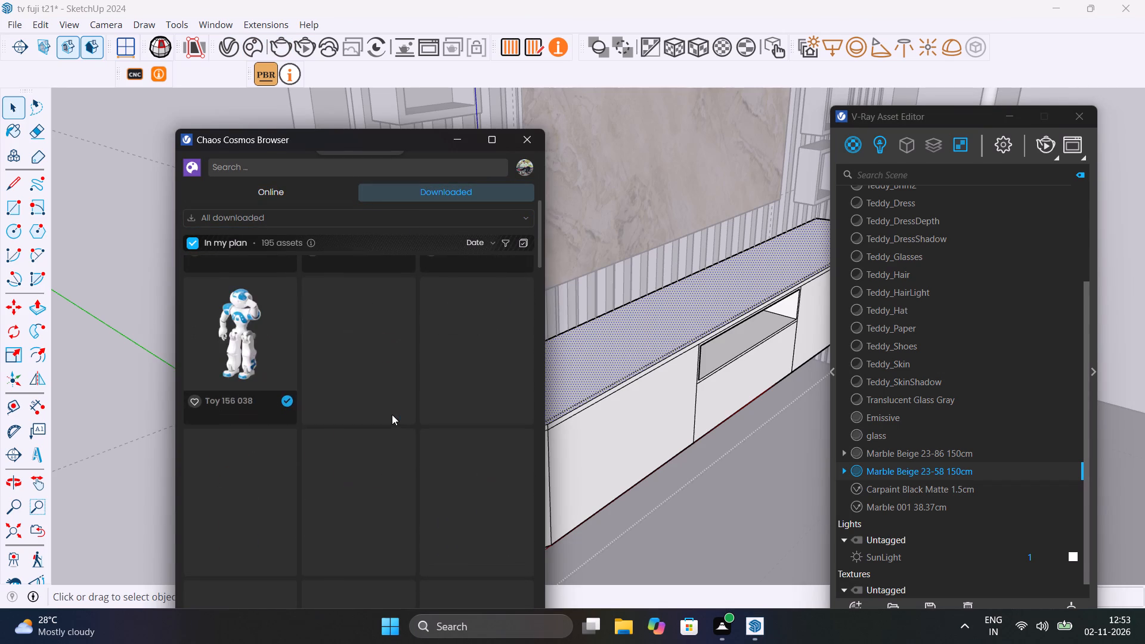
pyautogui.scroll(-5, 392, 414)
# Search the downloaded Cosmos assets for "marble" and import the Marble Black 01 150cm material.
pyautogui.click(372, 162)
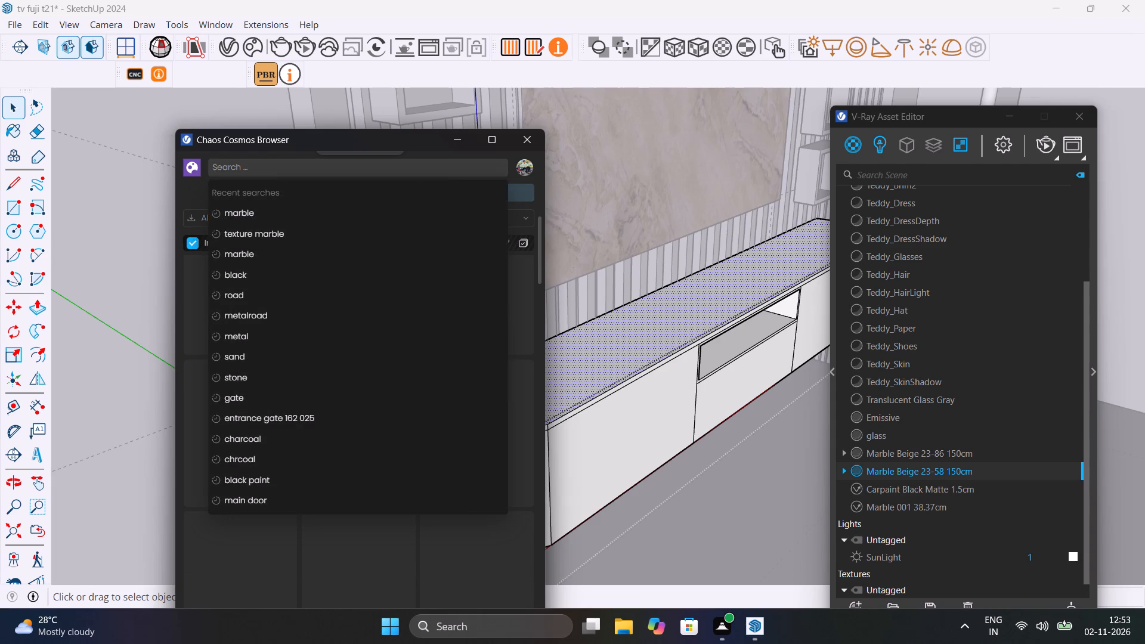
pyautogui.press('m')
pyautogui.write('ar')
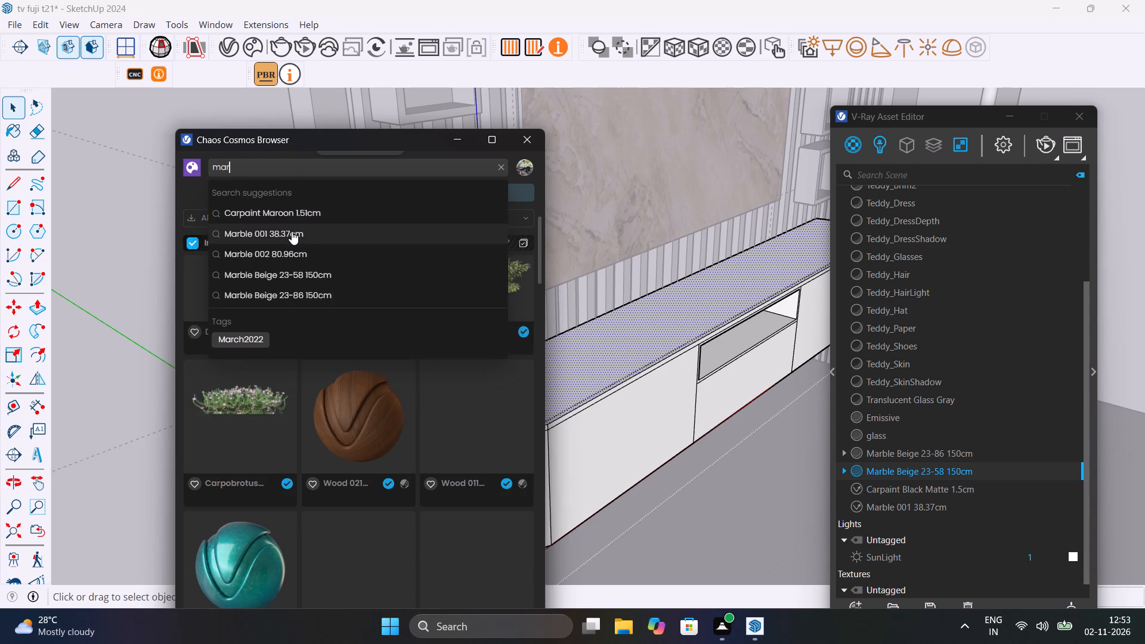
pyautogui.write('ble')
pyautogui.press('Return')
pyautogui.scroll(-10, 401, 281)
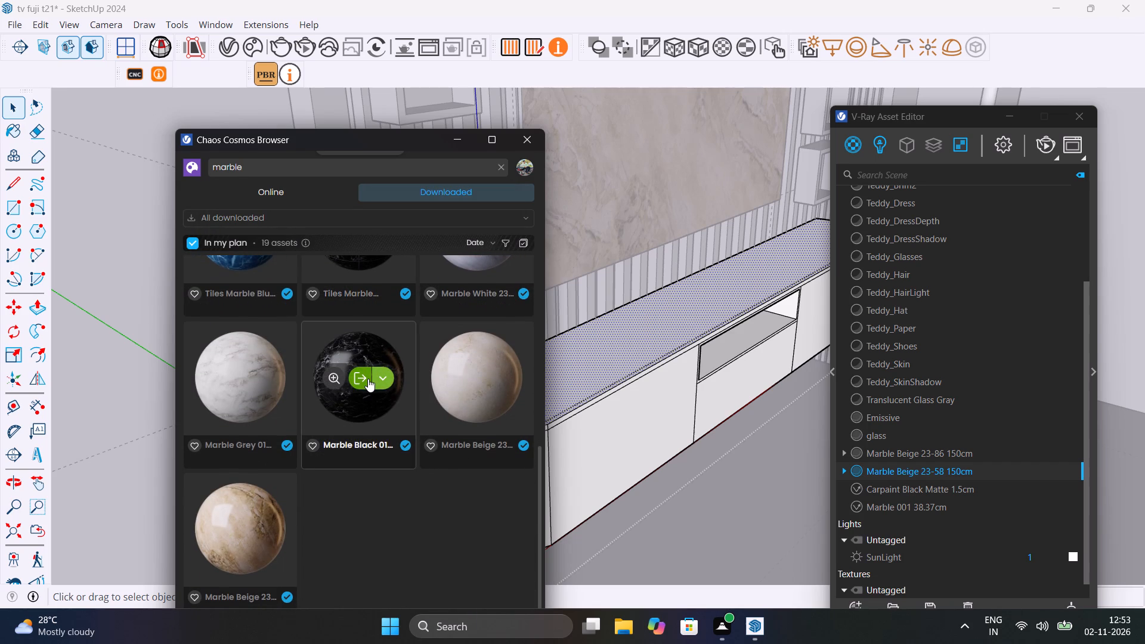
pyautogui.click(357, 378)
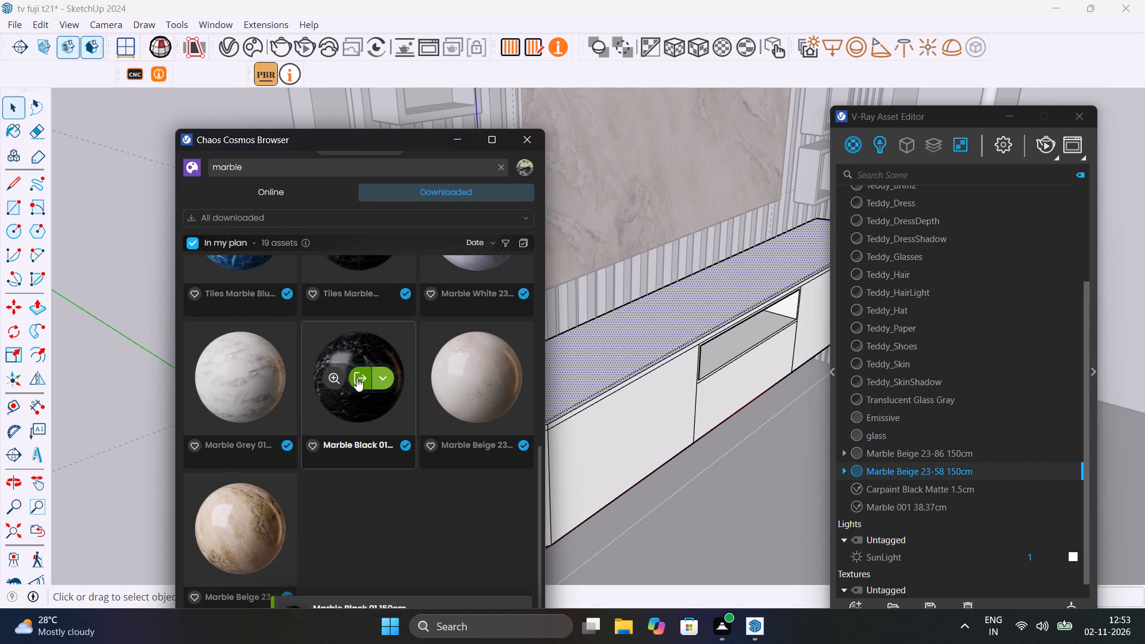
# Apply Marble Black 01 150cm to the selected top face of the console.
pyautogui.moveTo(398, 137); pyautogui.dragTo(179, 180)
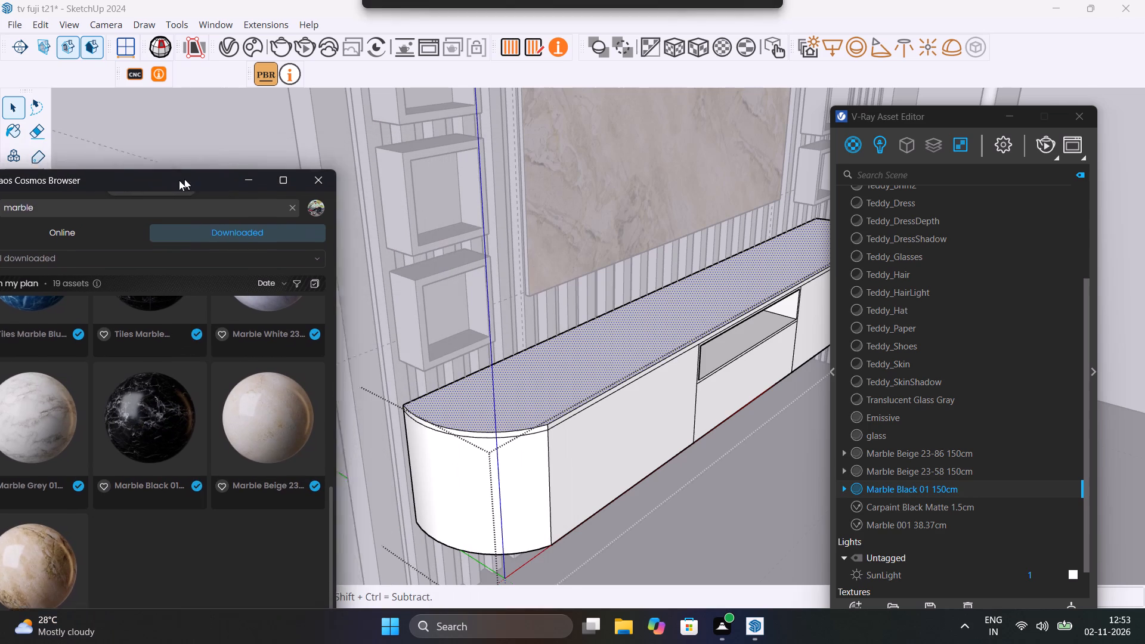
pyautogui.moveTo(179, 180); pyautogui.dragTo(146, 192)
pyautogui.rightClick(980, 491)
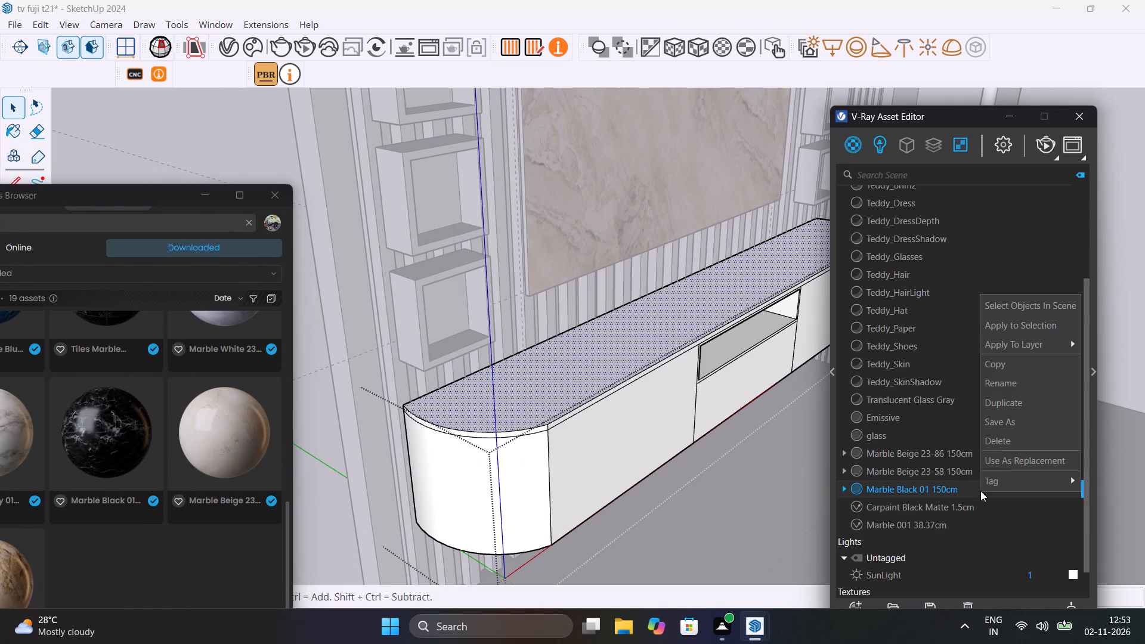
pyautogui.click(1023, 327)
# Fix the black marble's texture mapping on the console's top face using V-Ray world tri-planar projection.
pyautogui.scroll(4, 521, 435)
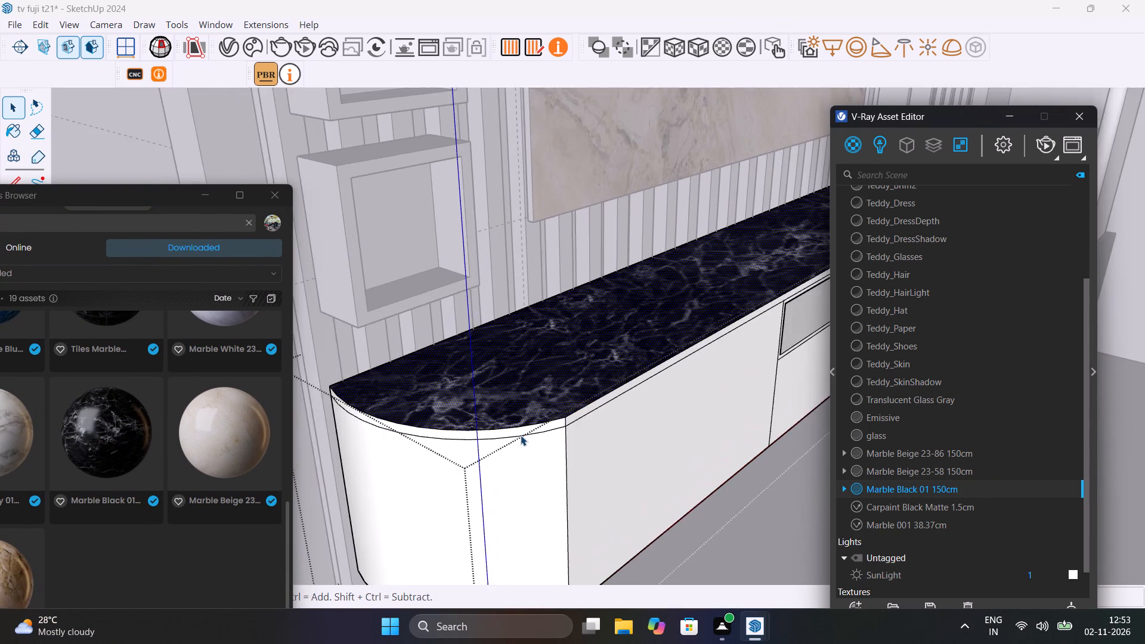
pyautogui.scroll(5, 521, 435)
pyautogui.click(698, 49)
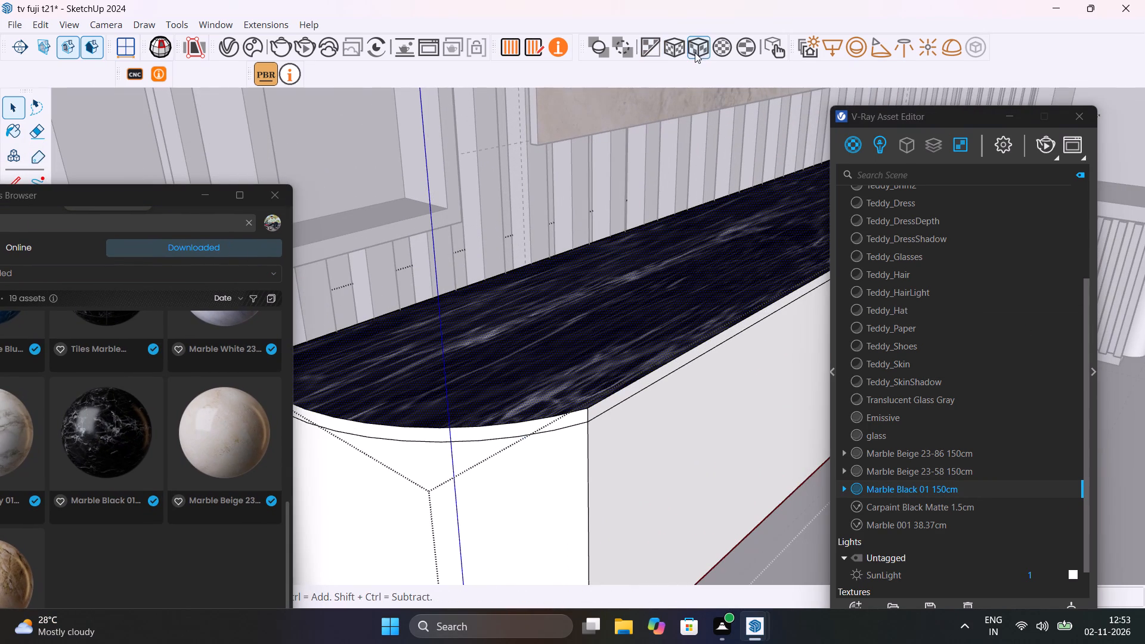
pyautogui.click(676, 50)
# Apply Marble Black 01 150cm to the curved left-end edge and the long straight front edge of the console's top slab.
pyautogui.scroll(5, 513, 439)
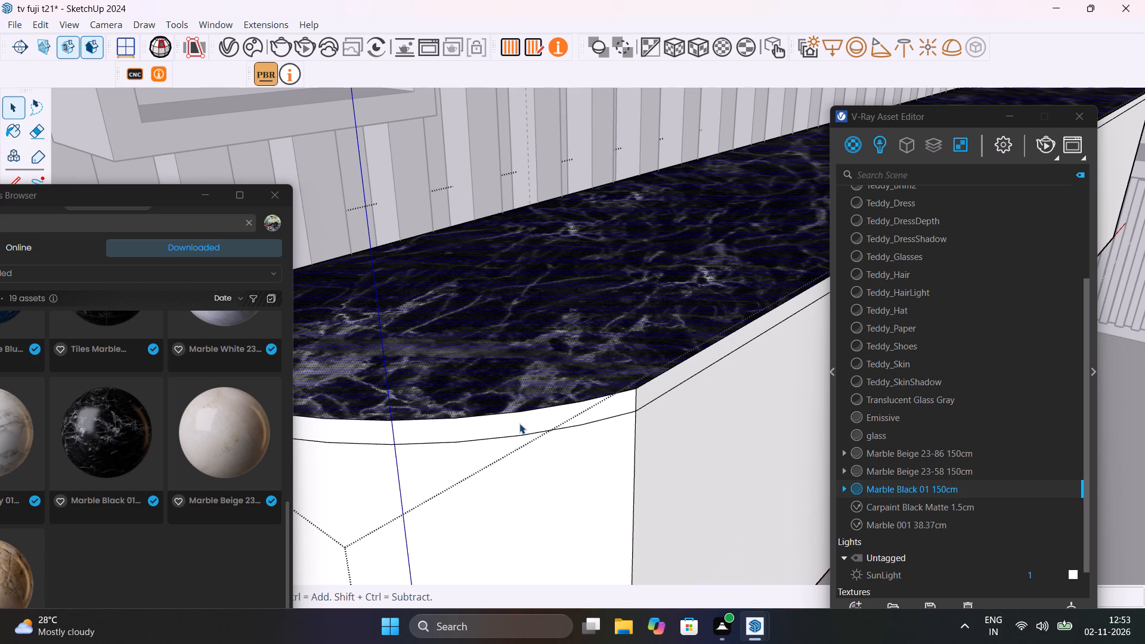
pyautogui.click(519, 423)
pyautogui.rightClick(937, 486)
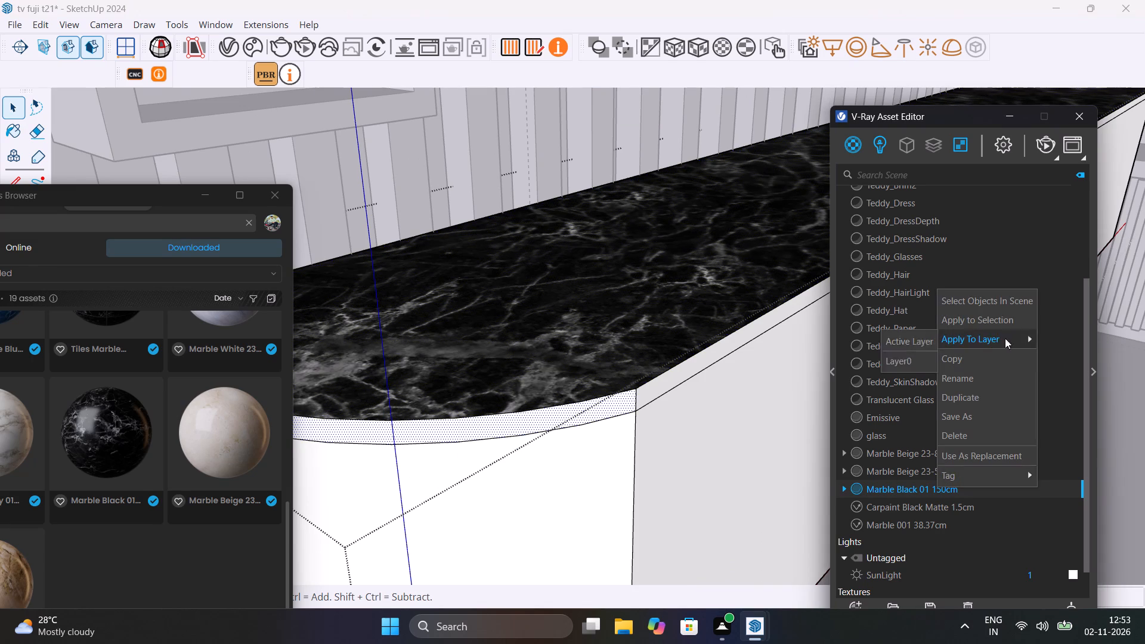
pyautogui.click(1005, 323)
pyautogui.click(673, 376)
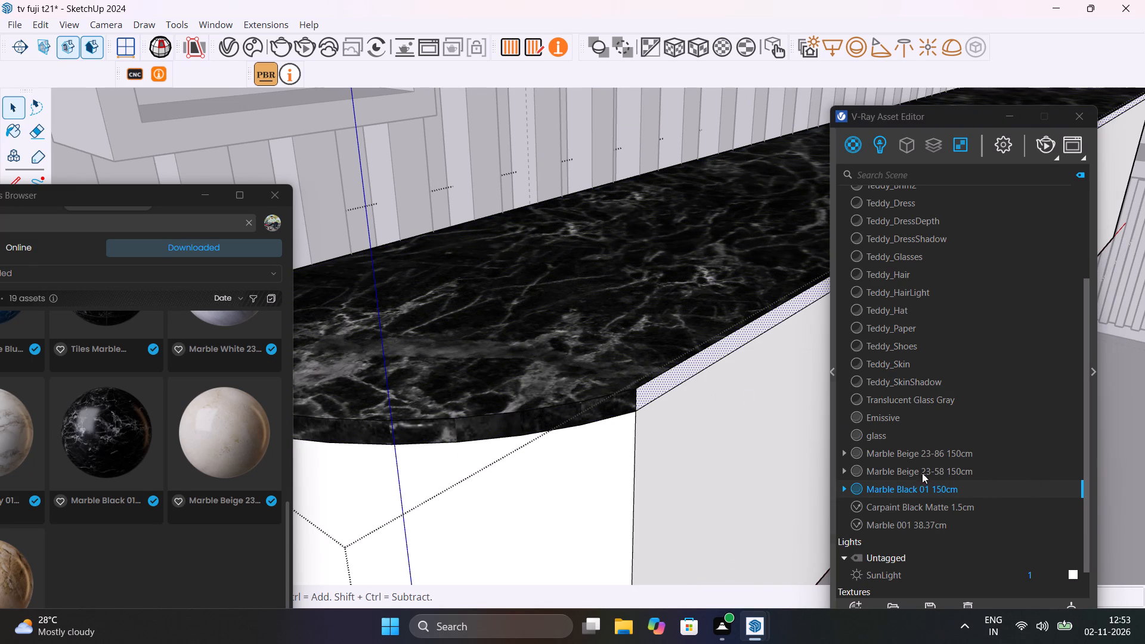
pyautogui.rightClick(926, 487)
pyautogui.click(957, 322)
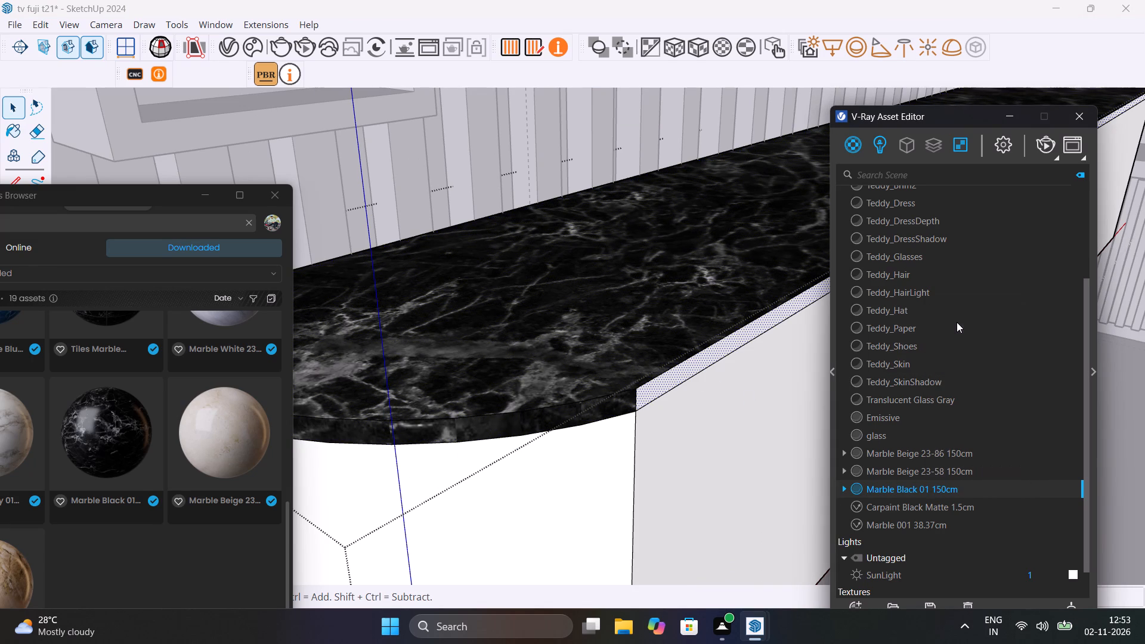
# Apply Marble Black 01 150cm to the curved right-end edge of the console's top slab and leave the console group.
pyautogui.scroll(-10, 690, 384)
pyautogui.moveTo(695, 393); pyautogui.dragTo(409, 405, button='middle')
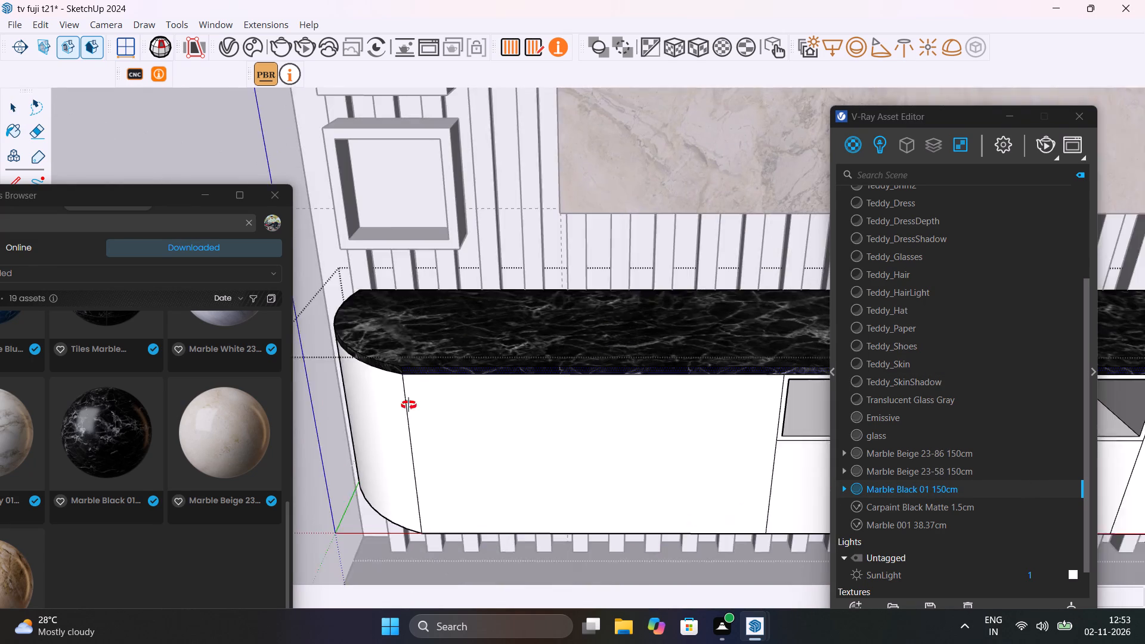
pyautogui.moveTo(409, 405); pyautogui.dragTo(407, 405, button='middle')
pyautogui.scroll(-20, 567, 411)
pyautogui.scroll(5, 729, 415)
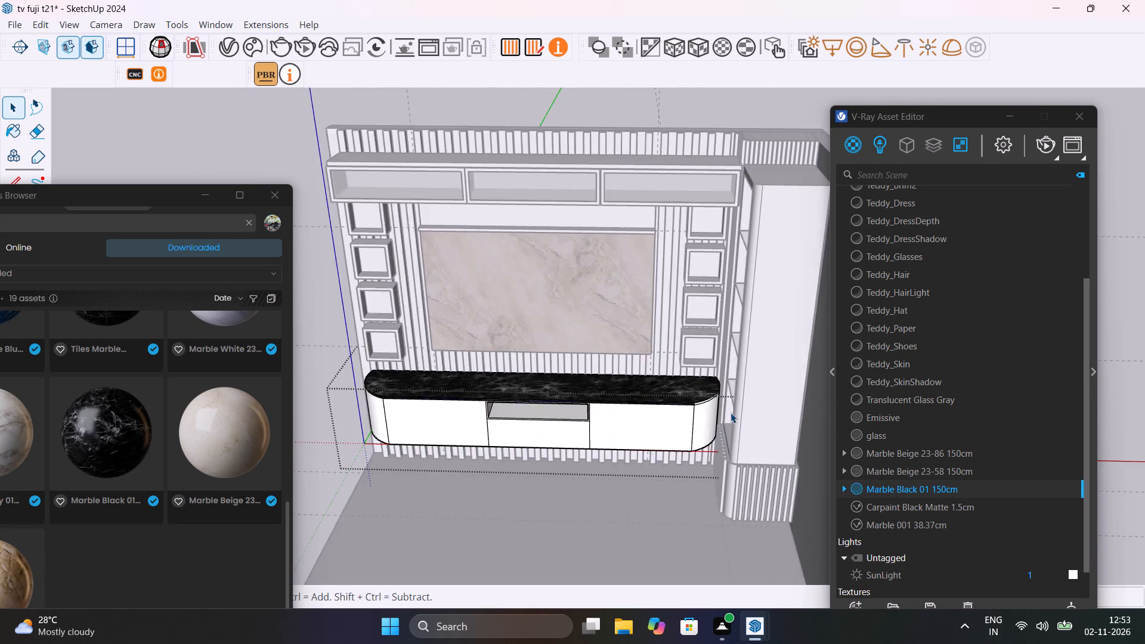
pyautogui.scroll(18, 731, 413)
pyautogui.moveTo(721, 408); pyautogui.dragTo(636, 405, button='middle')
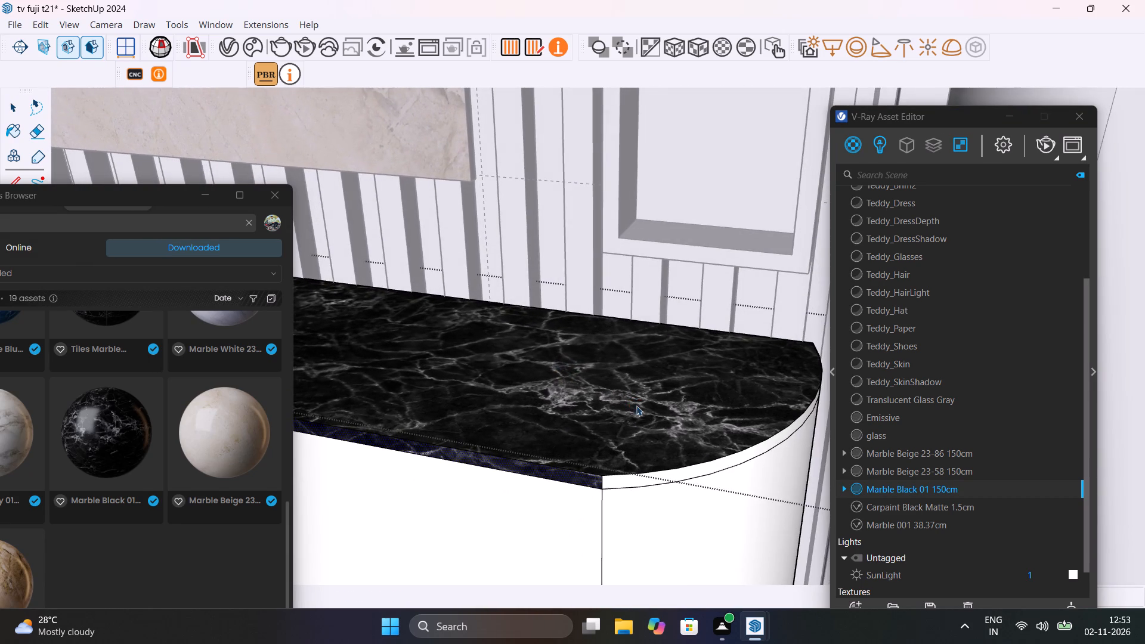
pyautogui.scroll(4, 739, 459)
pyautogui.click(738, 459)
pyautogui.rightClick(899, 488)
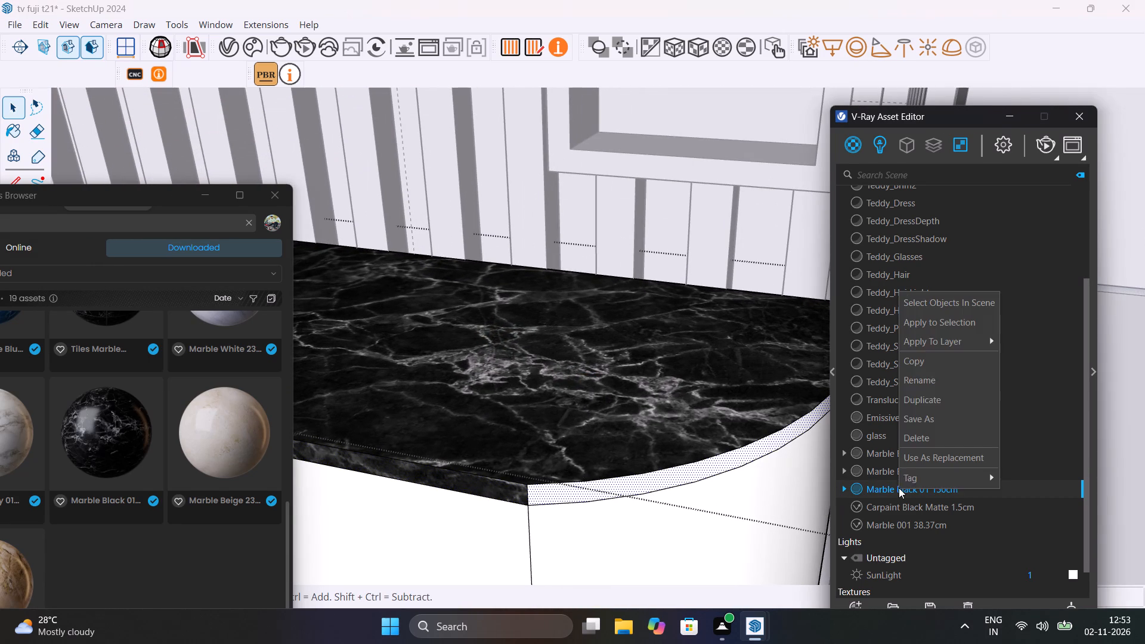
pyautogui.click(954, 315)
pyautogui.scroll(-19, 757, 366)
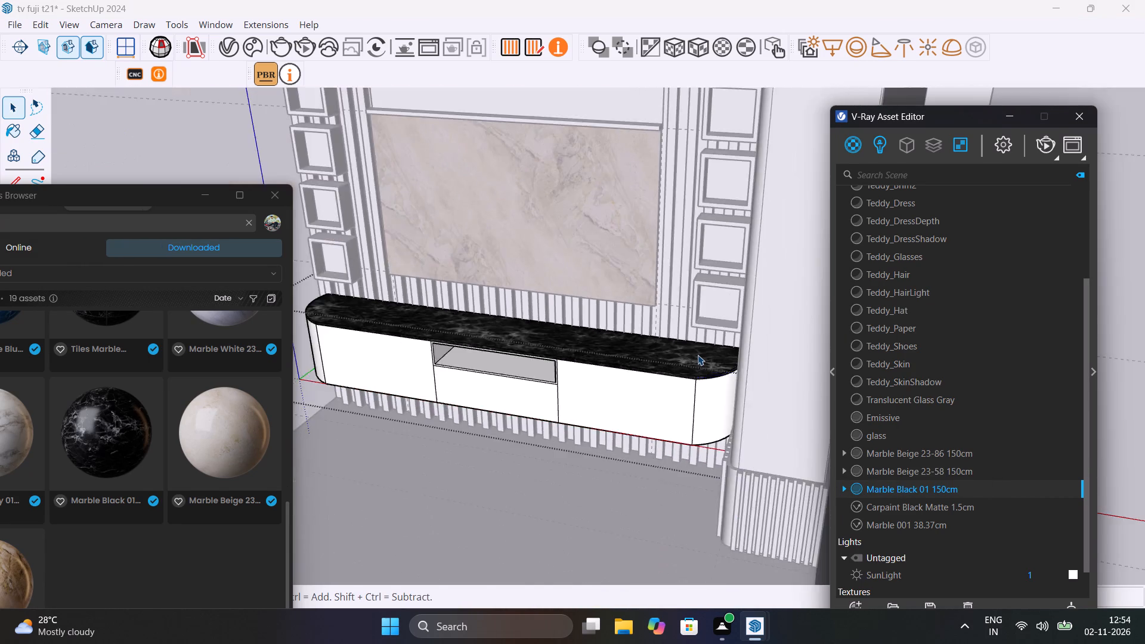
pyautogui.scroll(-8, 698, 355)
pyautogui.moveTo(667, 373); pyautogui.dragTo(776, 356, button='middle')
pyautogui.click(387, 186)
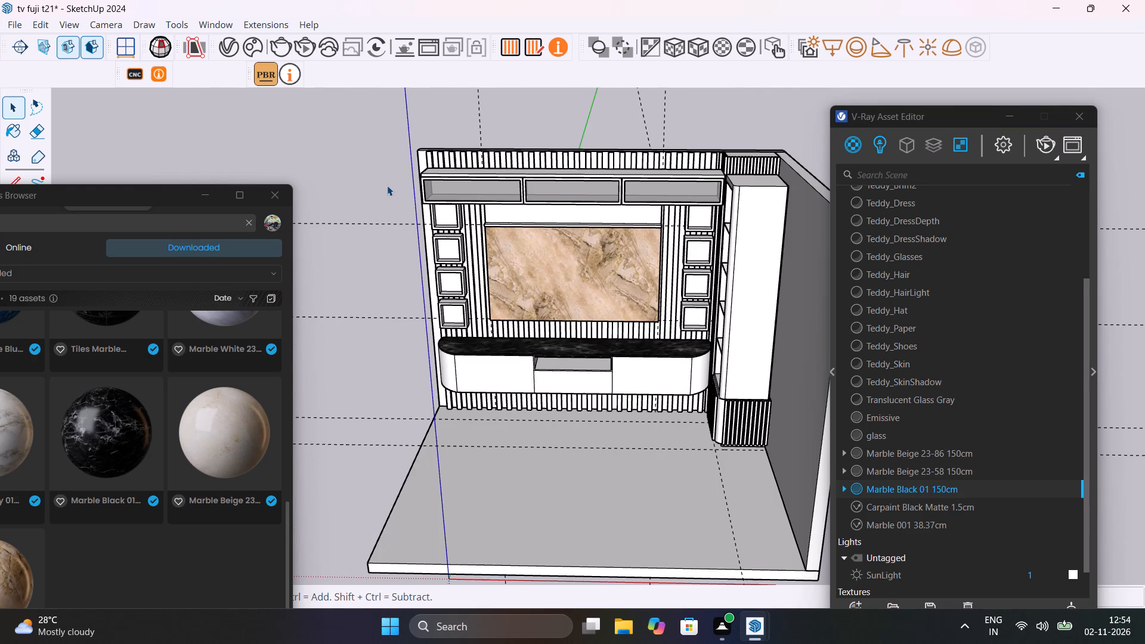
# Reopen the console group for face editing and check its front panels and the inner faces of the niche.
pyautogui.scroll(10, 474, 392)
pyautogui.moveTo(517, 394); pyautogui.dragTo(652, 352, button='middle')
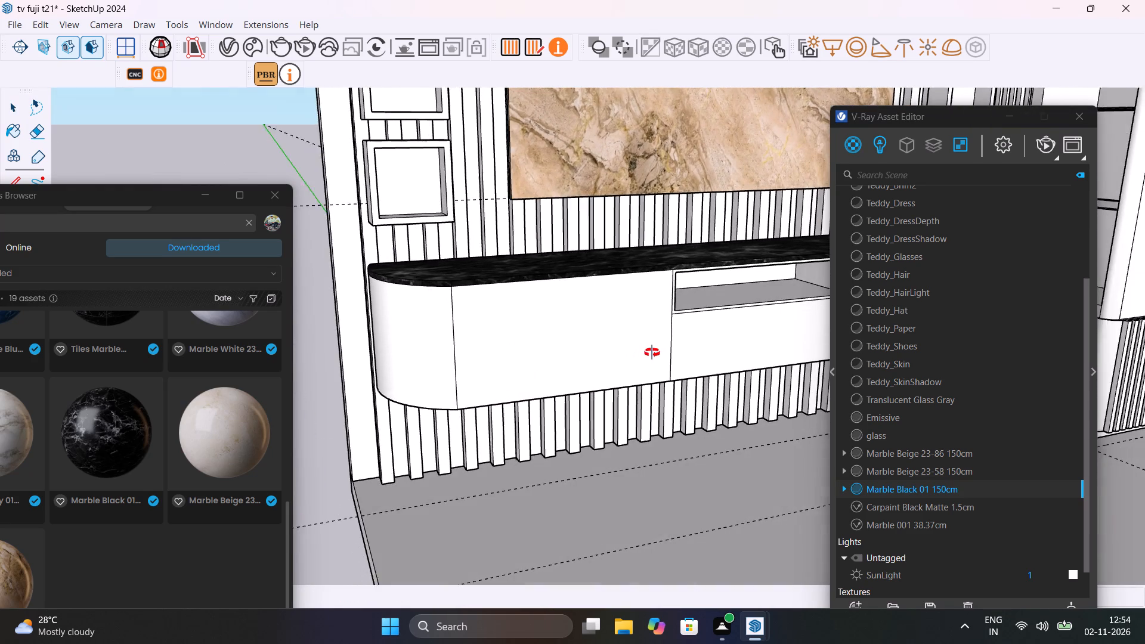
pyautogui.moveTo(652, 352); pyautogui.dragTo(478, 436, button='middle')
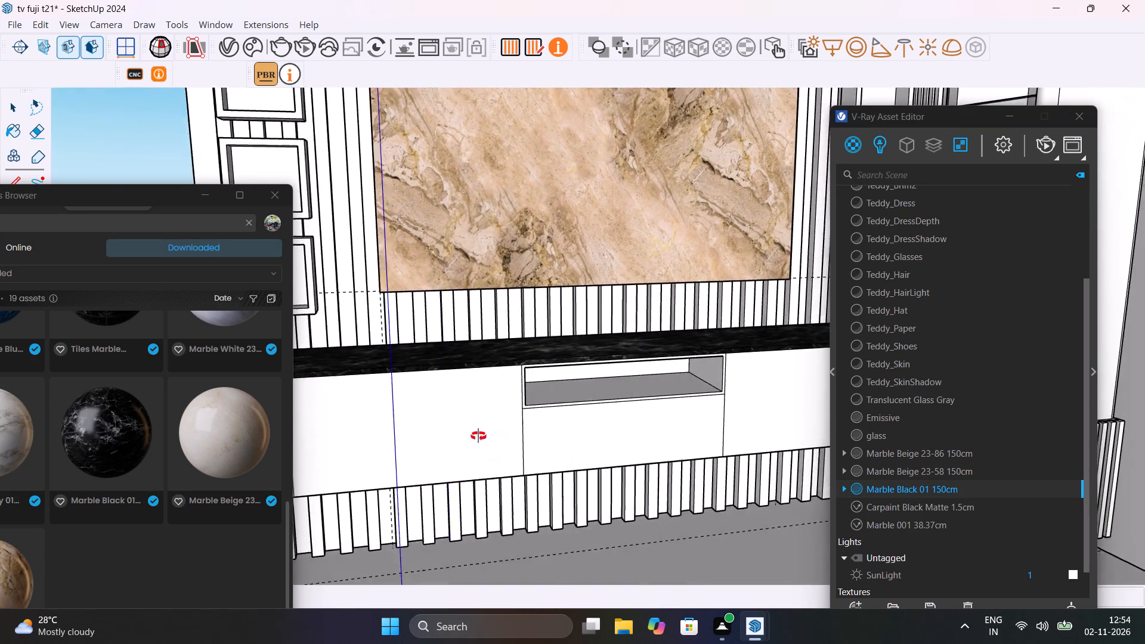
pyautogui.moveTo(478, 436); pyautogui.dragTo(766, 444, button='middle')
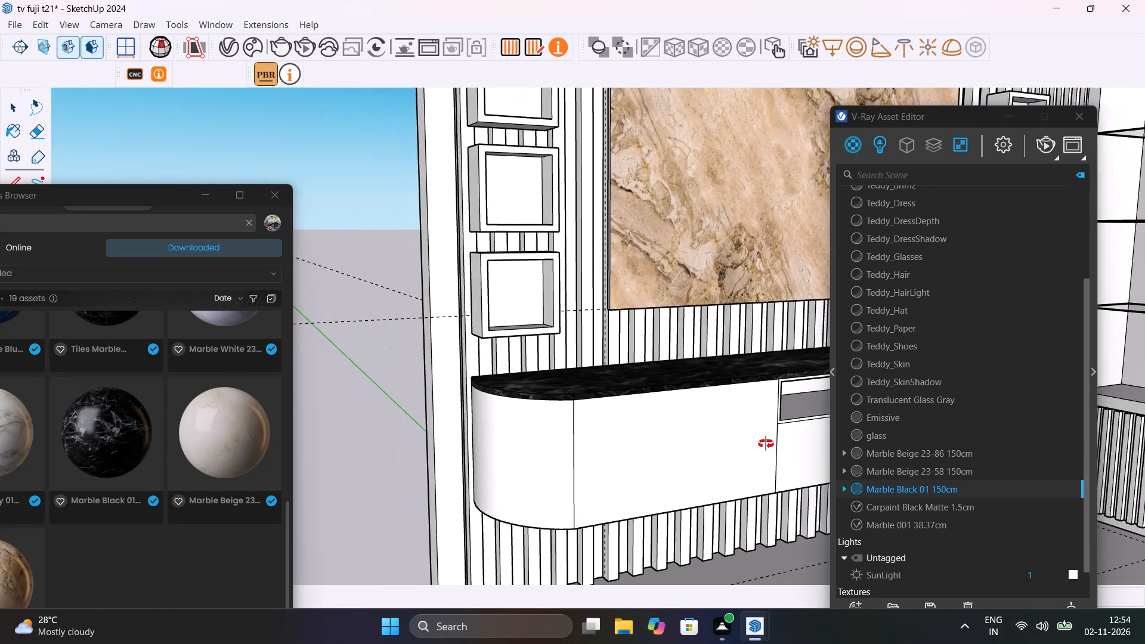
pyautogui.moveTo(766, 444); pyautogui.dragTo(779, 434, button='middle')
pyautogui.click(680, 442)
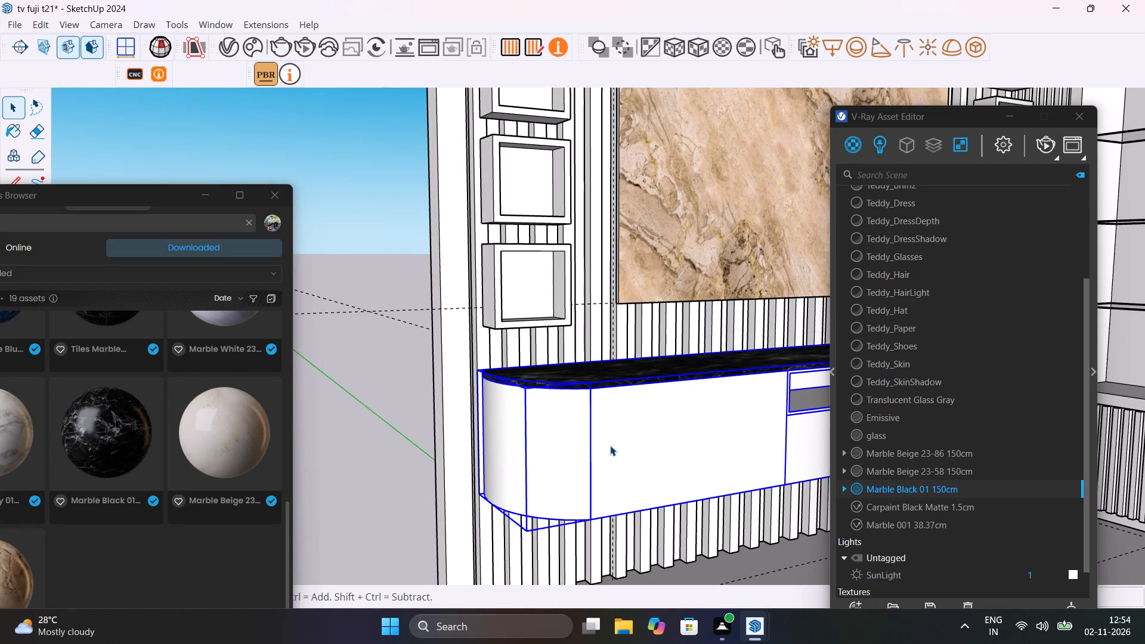
pyautogui.doubleClick(617, 441)
pyautogui.click(618, 441)
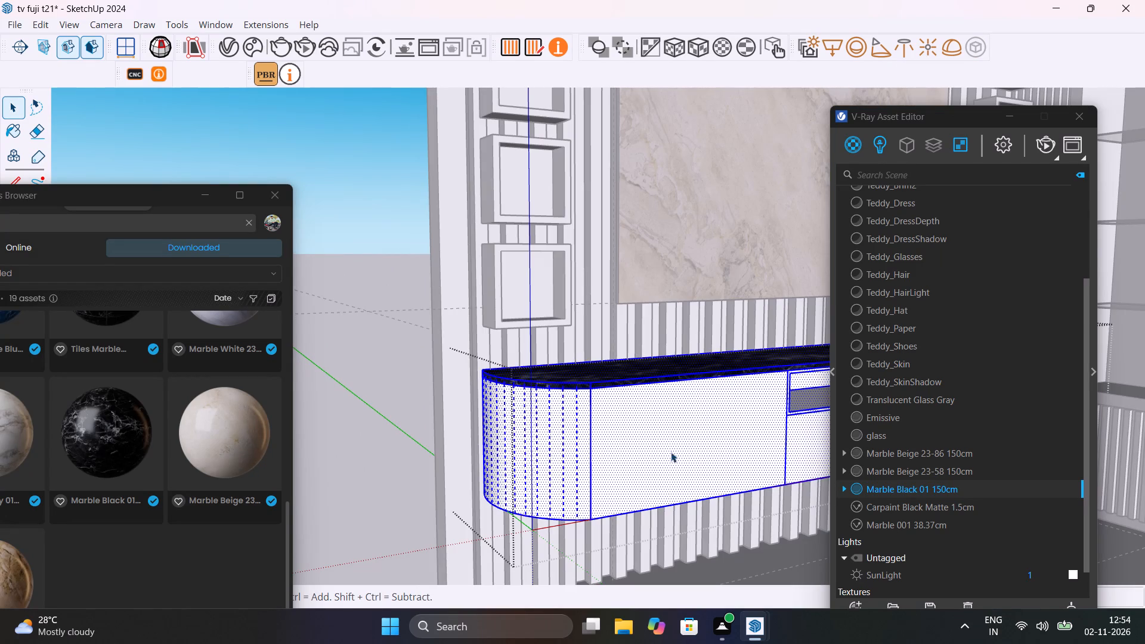
pyautogui.moveTo(671, 451); pyautogui.dragTo(390, 501, button='middle')
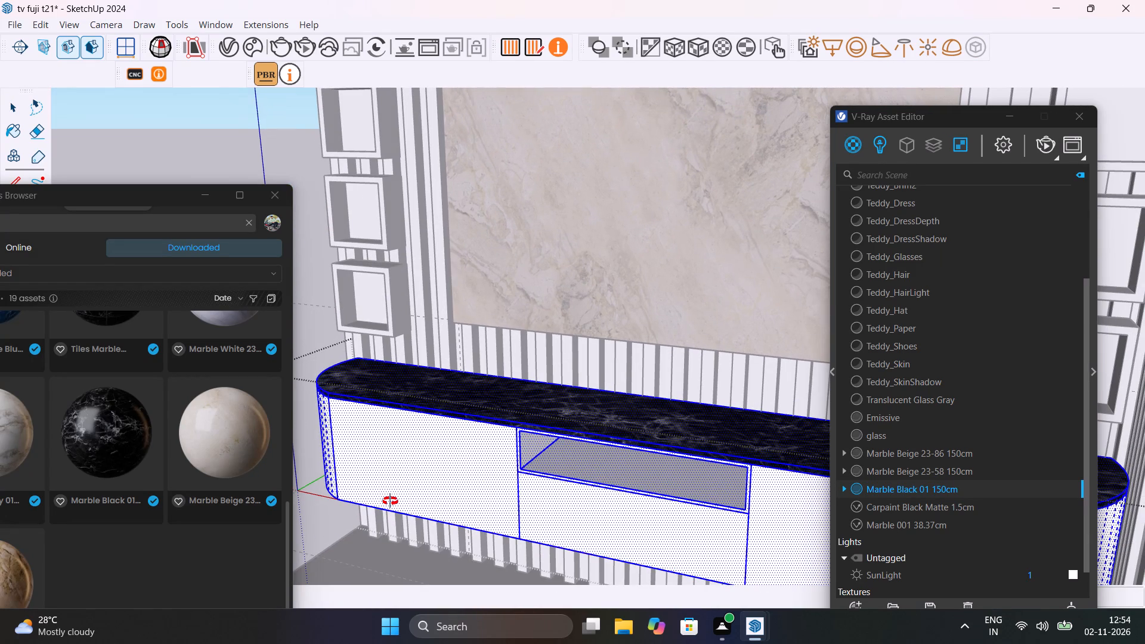
pyautogui.moveTo(390, 501); pyautogui.dragTo(371, 468, button='middle')
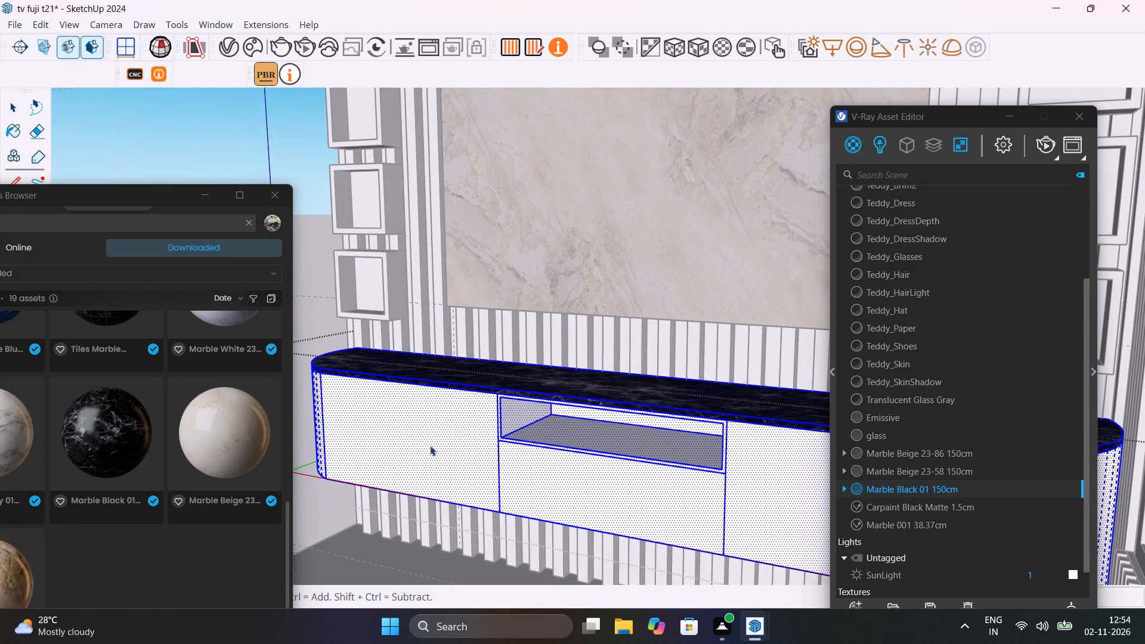
pyautogui.scroll(9, 554, 425)
pyautogui.click(524, 394)
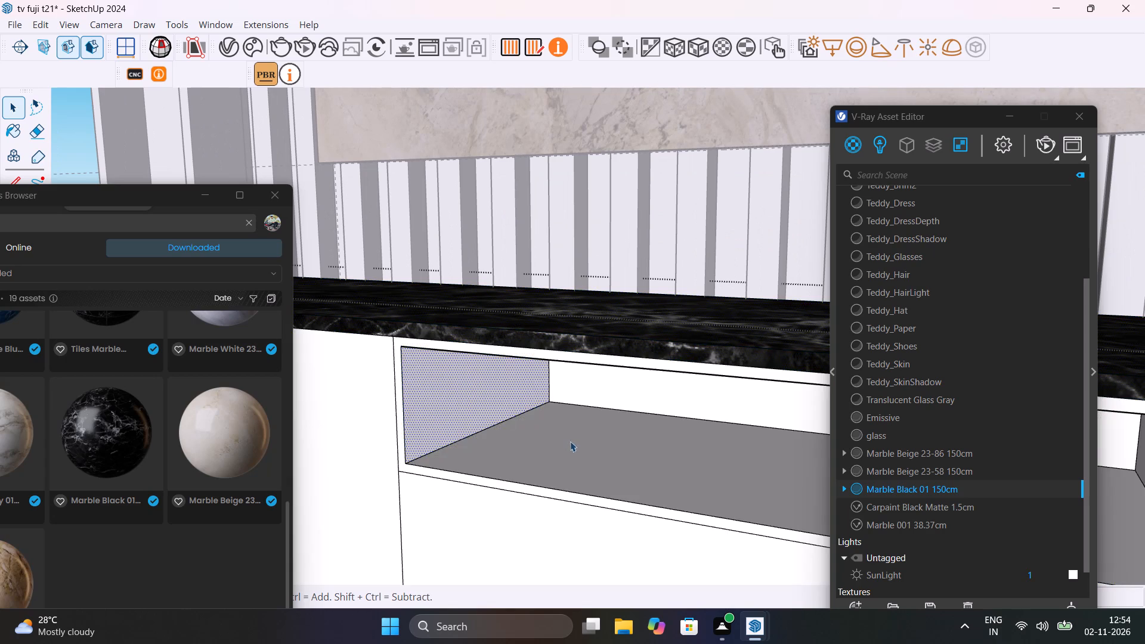
pyautogui.click(571, 442)
pyautogui.scroll(-13, 578, 447)
pyautogui.moveTo(598, 483); pyautogui.dragTo(778, 477, button='middle')
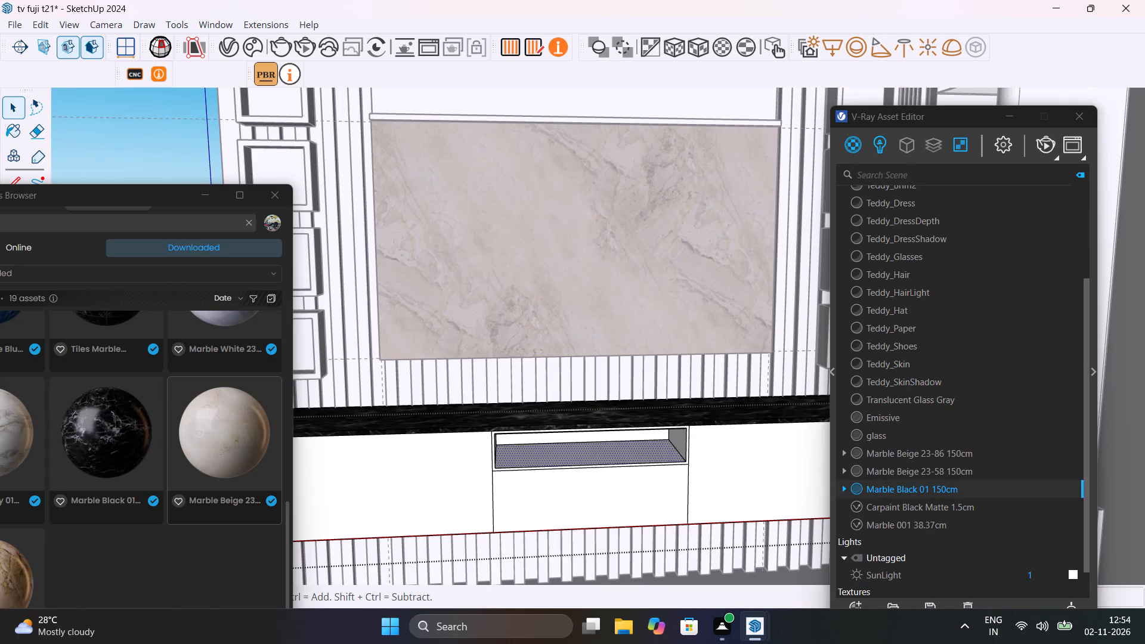
# Import the downloaded Marble White 501 36.79cm material from Cosmos and apply it to the console's left front panel.
pyautogui.click(407, 485)
pyautogui.keyDown('shift'); pyautogui.moveTo(394, 475); pyautogui.dragTo(766, 490, button='middle'); pyautogui.keyUp('shift')
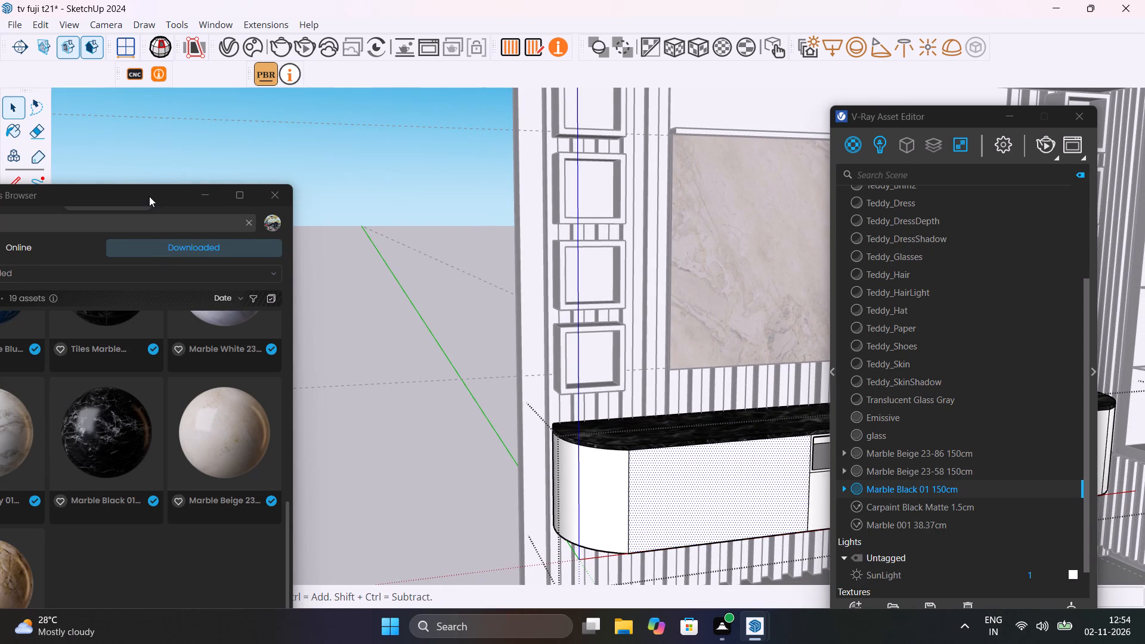
pyautogui.moveTo(149, 196); pyautogui.dragTo(279, 165)
pyautogui.scroll(3, 288, 342)
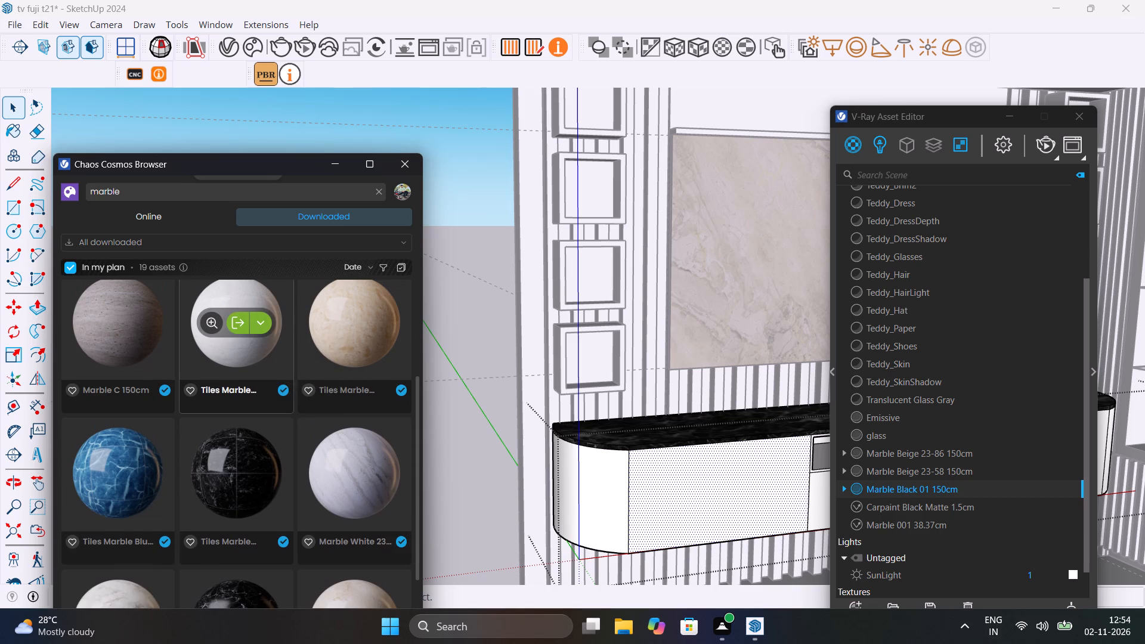
pyautogui.scroll(1, 288, 342)
pyautogui.scroll(4, 204, 438)
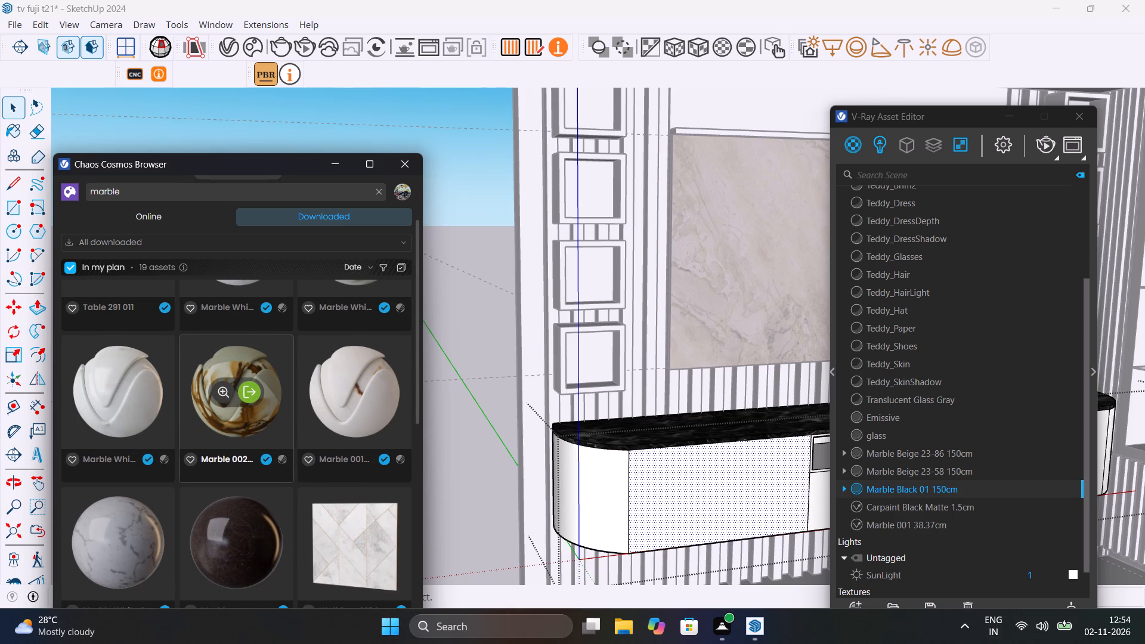
pyautogui.scroll(4, 204, 438)
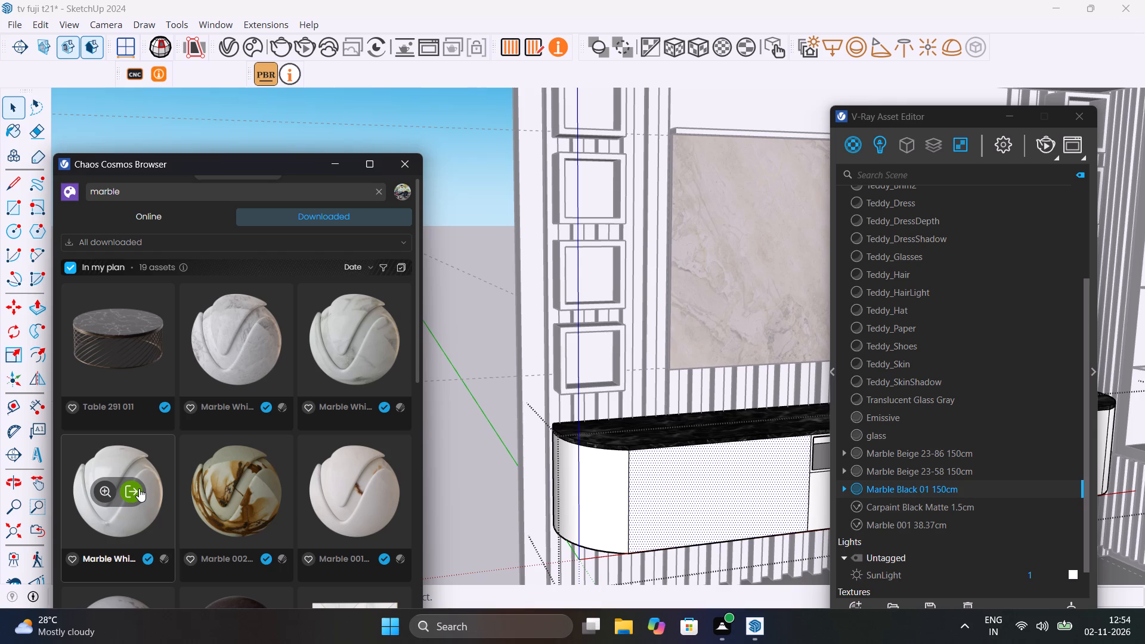
pyautogui.click(139, 488)
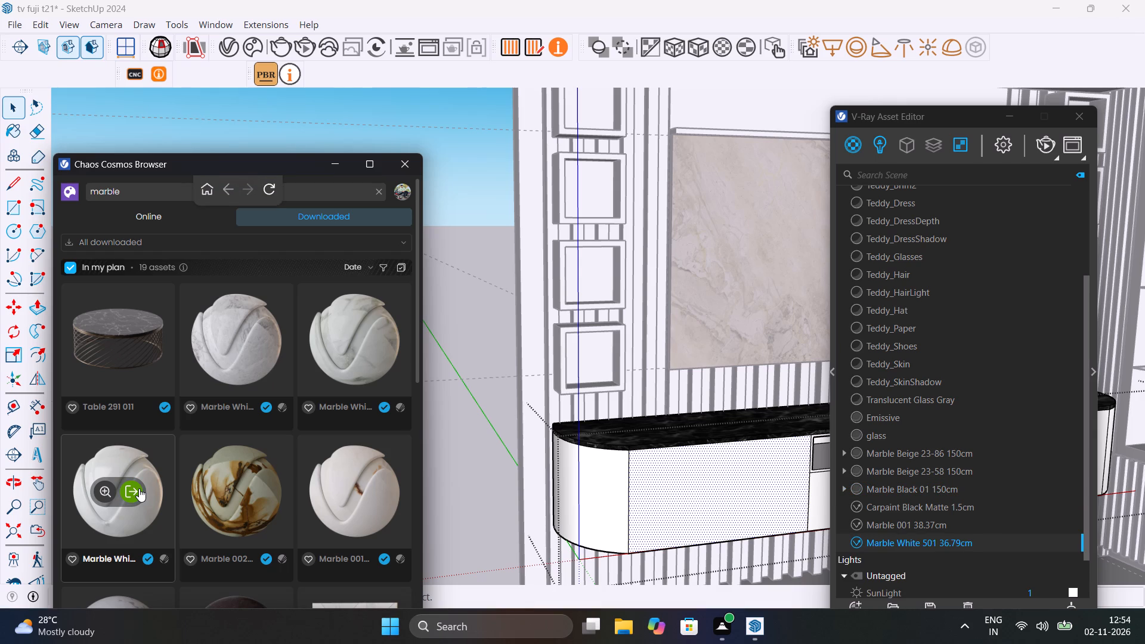
pyautogui.rightClick(893, 542)
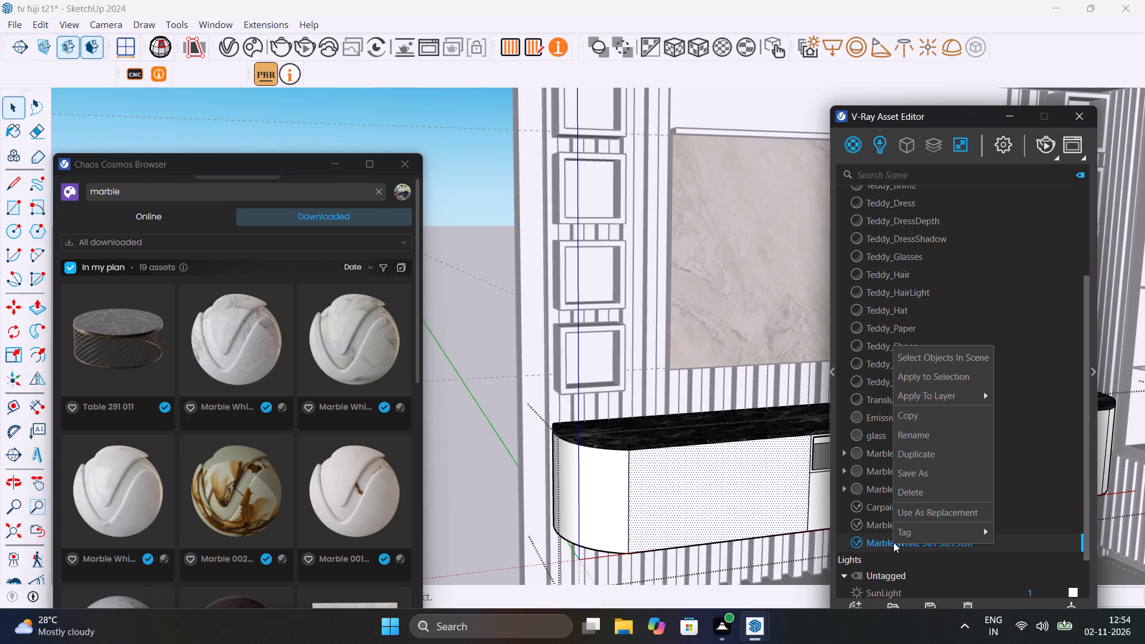
pyautogui.click(951, 379)
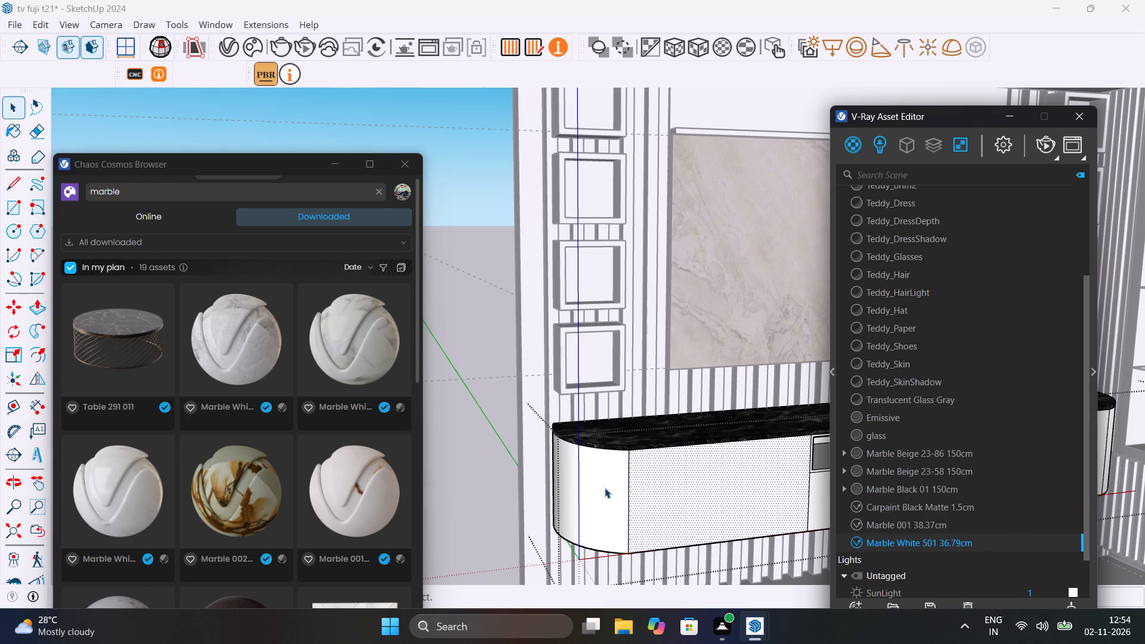
# Apply Marble White 501 36.79cm to the console's curved left end and the centre front panel below the niche.
pyautogui.click(605, 488)
pyautogui.rightClick(893, 541)
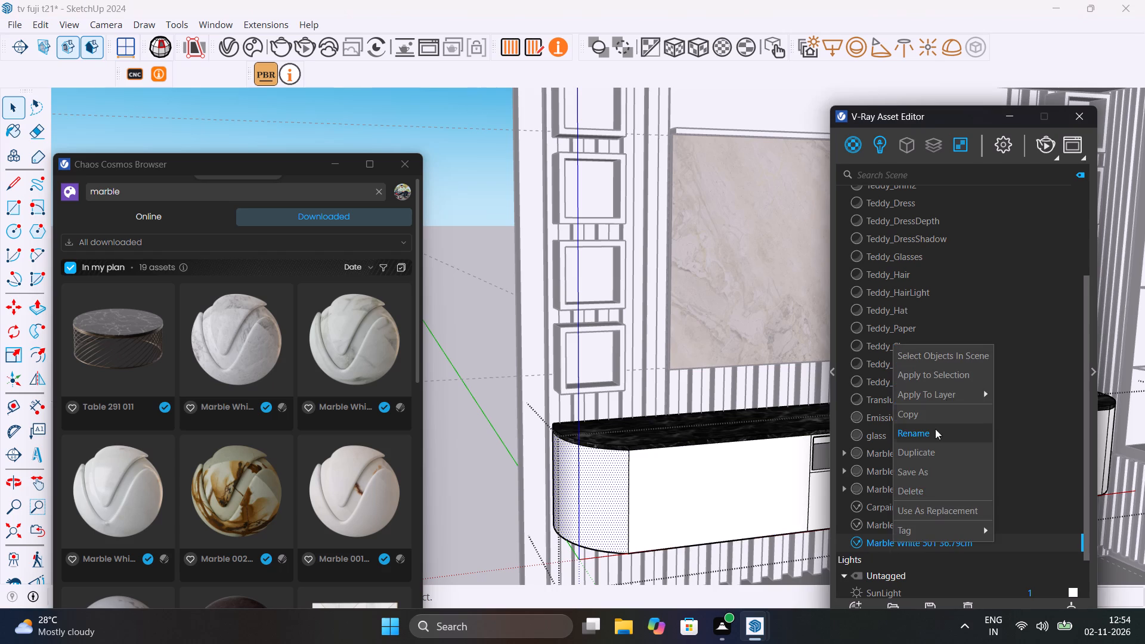
pyautogui.click(954, 374)
pyautogui.scroll(-4, 700, 482)
pyautogui.moveTo(705, 494); pyautogui.dragTo(700, 494, button='middle')
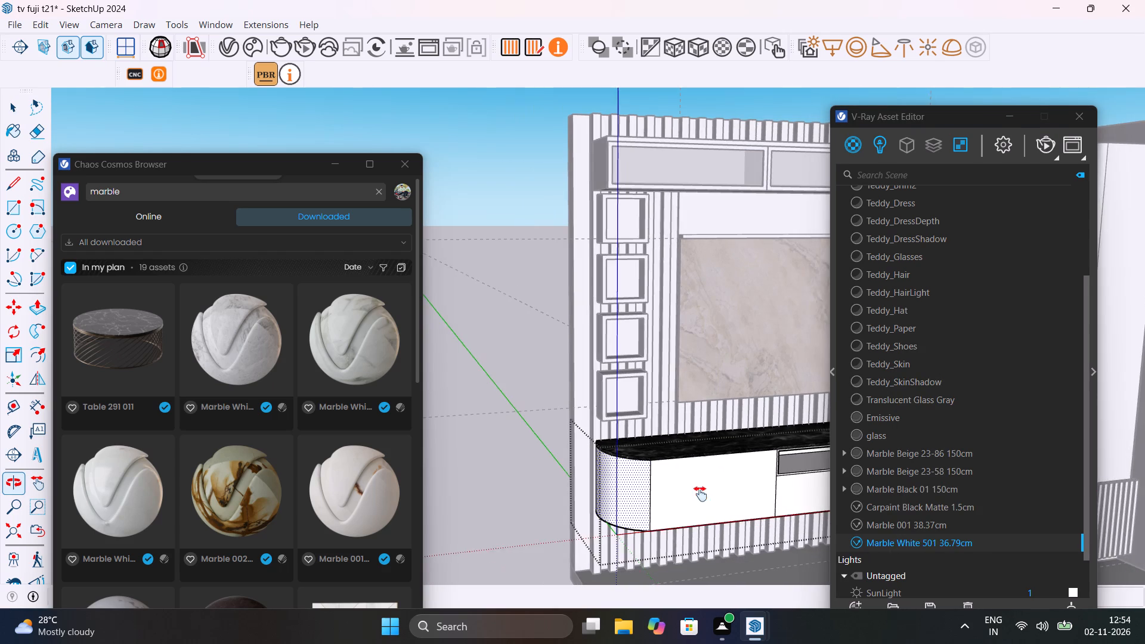
pyautogui.moveTo(700, 494); pyautogui.dragTo(507, 509, button='middle')
pyautogui.click(641, 513)
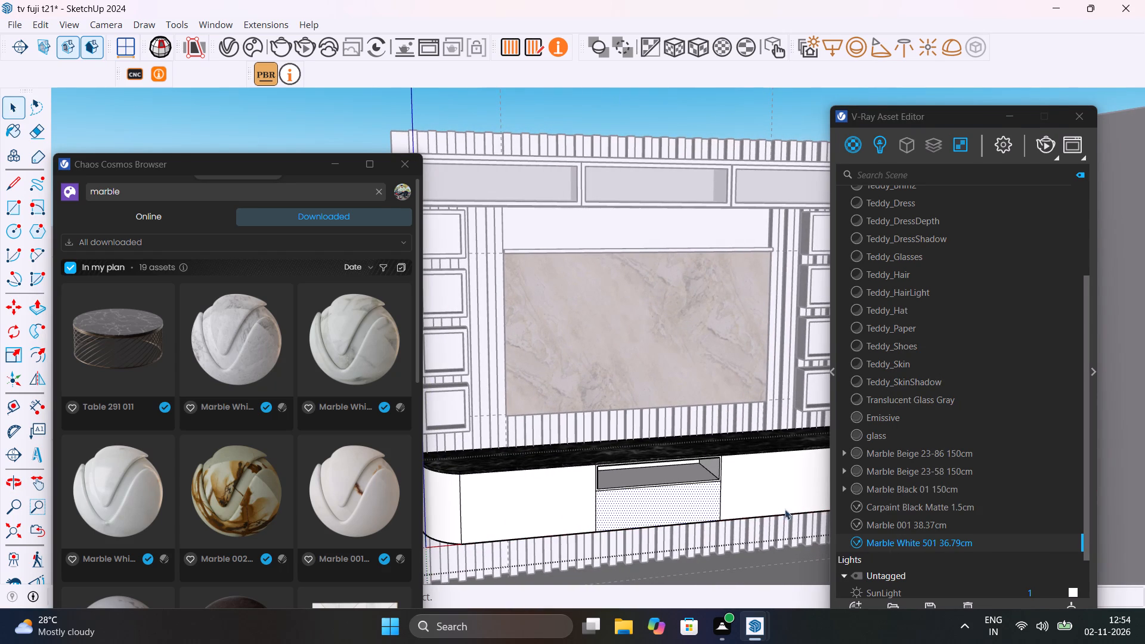
pyautogui.rightClick(894, 541)
pyautogui.click(931, 376)
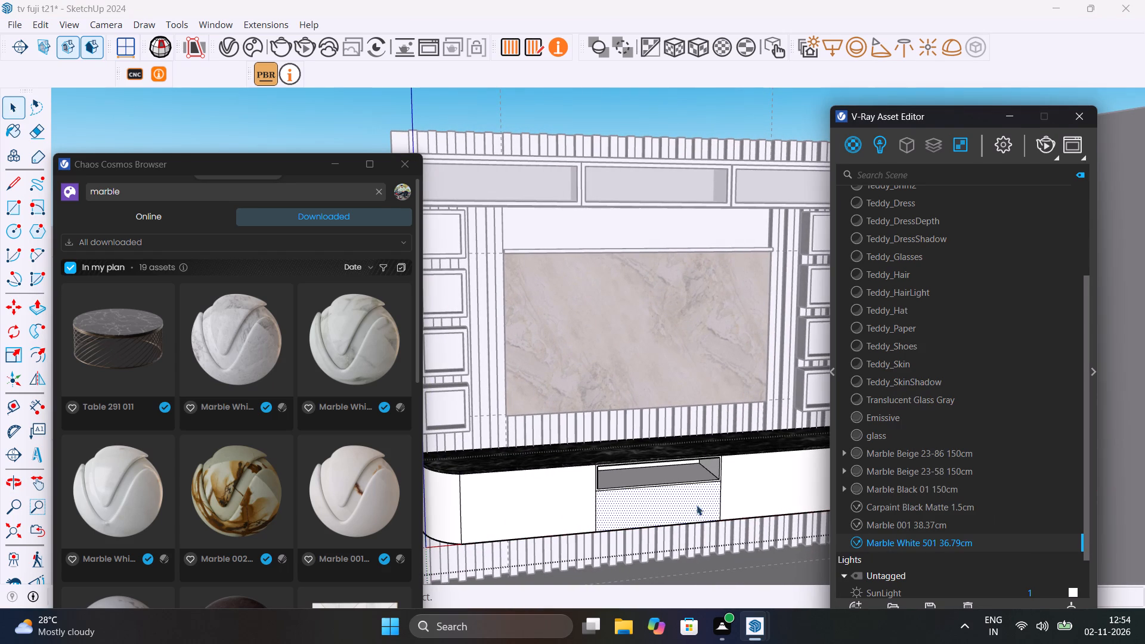
# Apply Marble White 501 36.79cm to the console's right front panel and its curved right end.
pyautogui.keyDown('shift'); pyautogui.moveTo(697, 505); pyautogui.dragTo(512, 531, button='middle'); pyautogui.keyUp('shift')
pyautogui.click(599, 507)
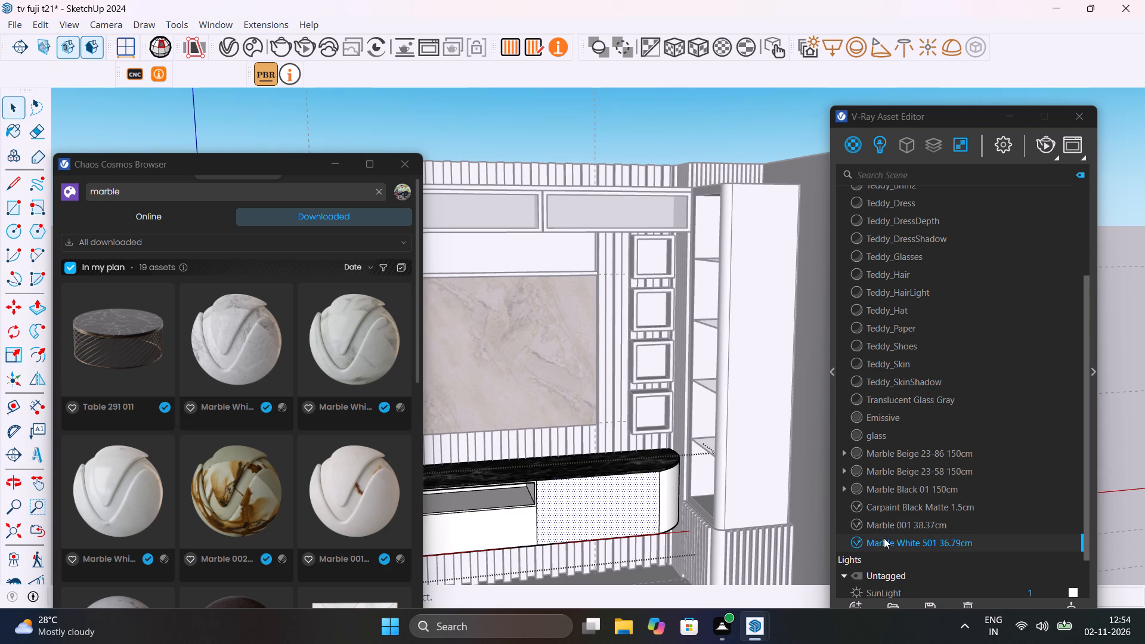
pyautogui.rightClick(889, 543)
pyautogui.click(954, 371)
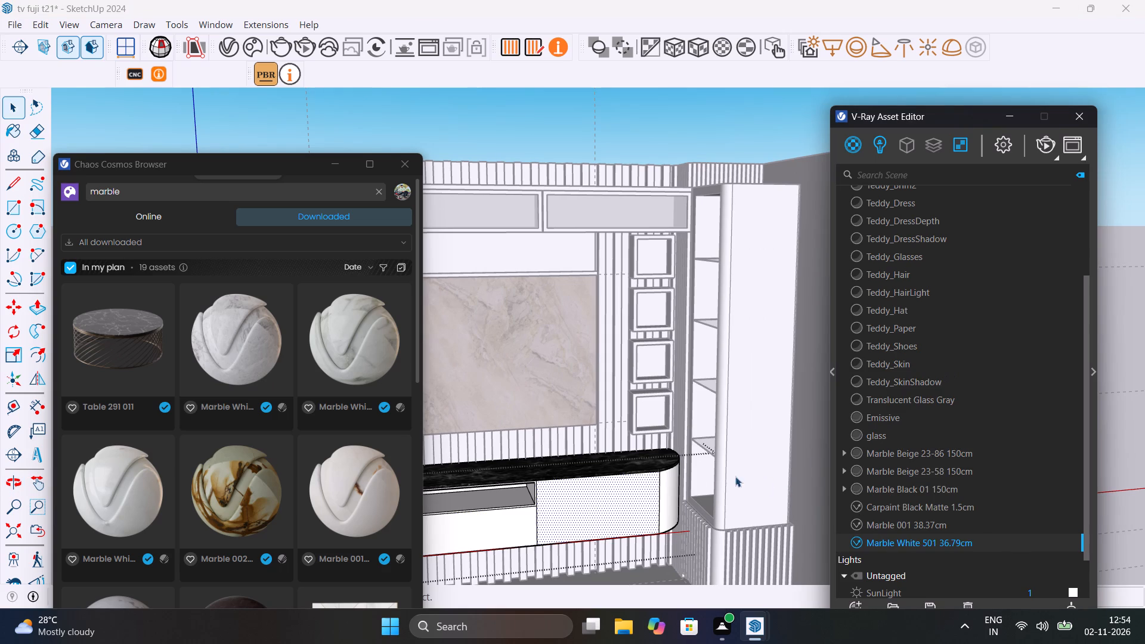
pyautogui.scroll(10, 676, 485)
pyautogui.moveTo(676, 485); pyautogui.dragTo(618, 496, button='middle')
pyautogui.click(640, 490)
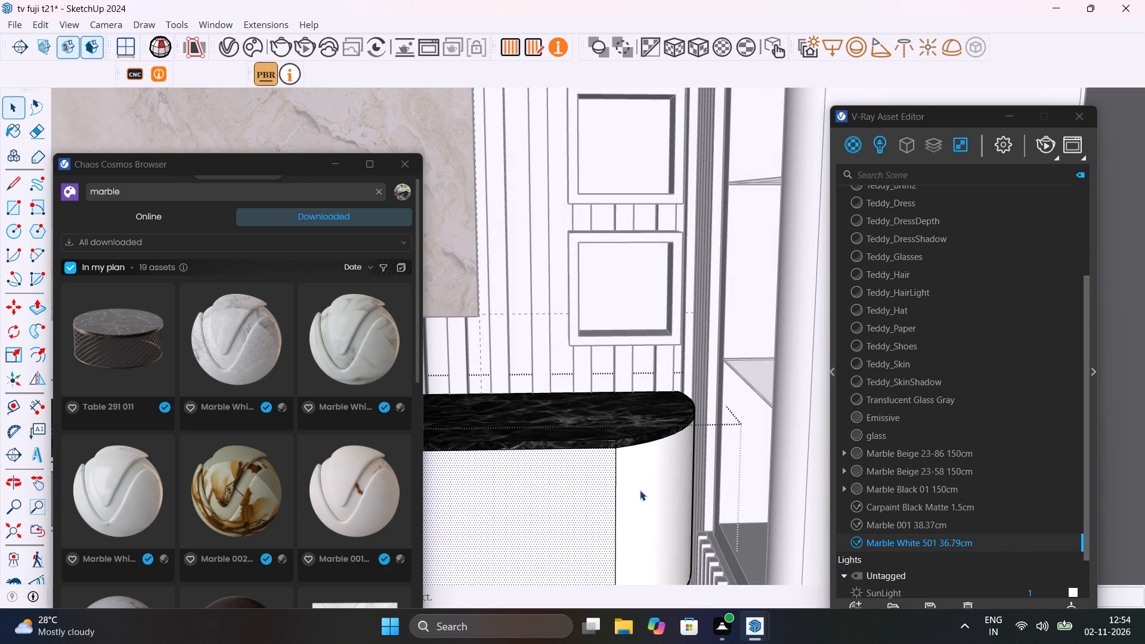
pyautogui.rightClick(930, 541)
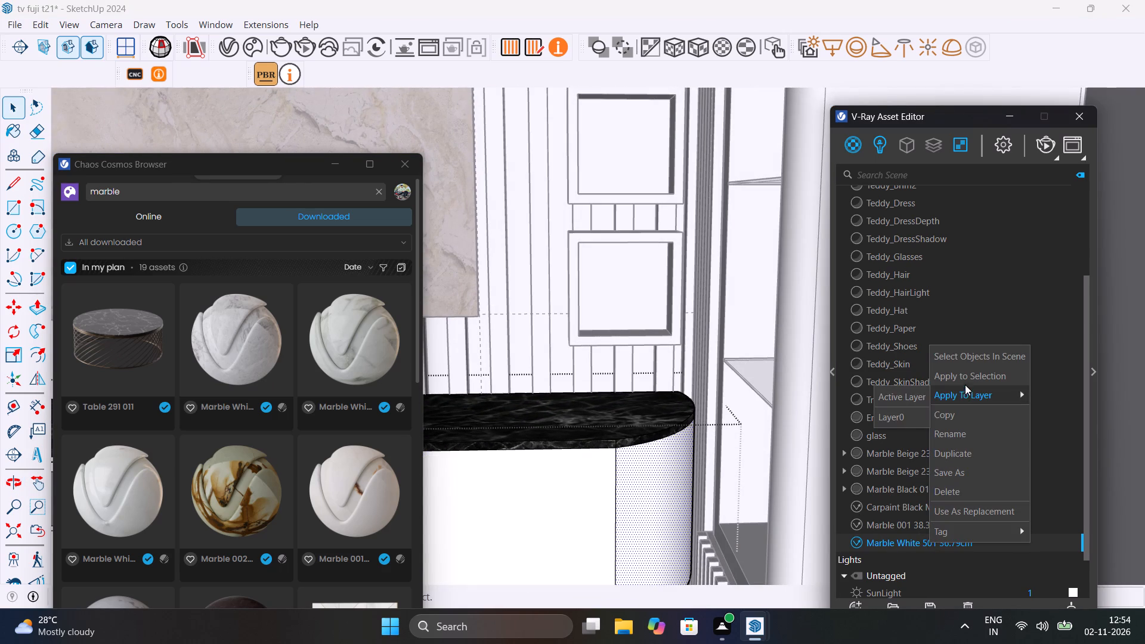
pyautogui.click(967, 374)
# Examine the console's front and top finishes, both from afar with the whole TV unit and close up.
pyautogui.scroll(-9, 717, 510)
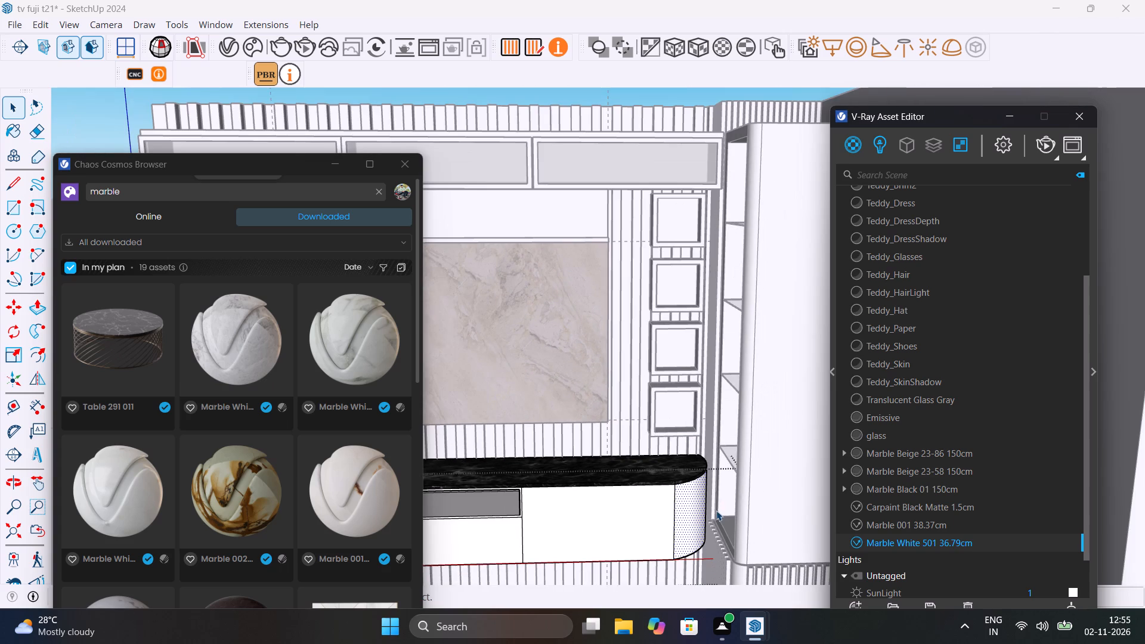
pyautogui.scroll(-3, 716, 510)
pyautogui.moveTo(716, 510); pyautogui.dragTo(722, 576, button='middle')
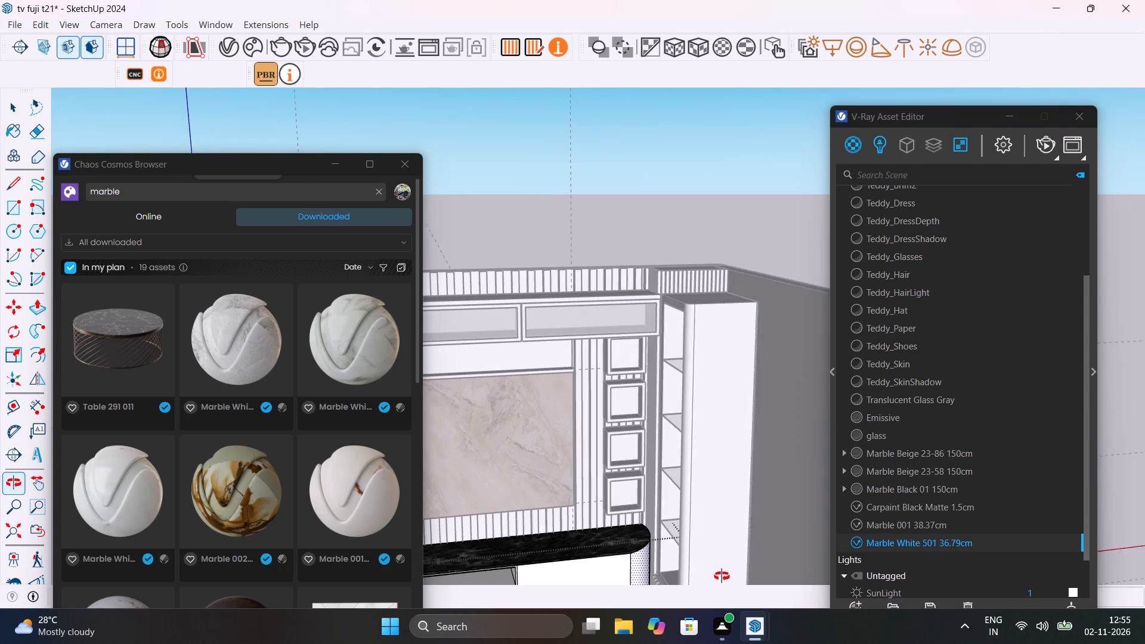
pyautogui.moveTo(722, 576); pyautogui.dragTo(810, 546, button='middle')
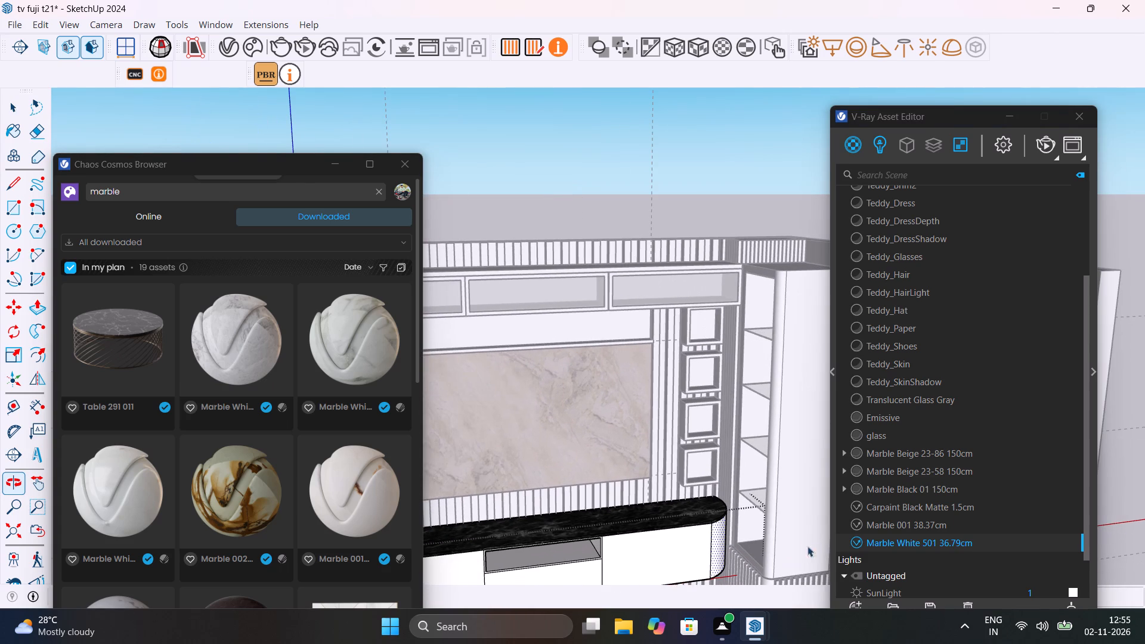
pyautogui.scroll(-9, 745, 511)
pyautogui.scroll(2, 608, 507)
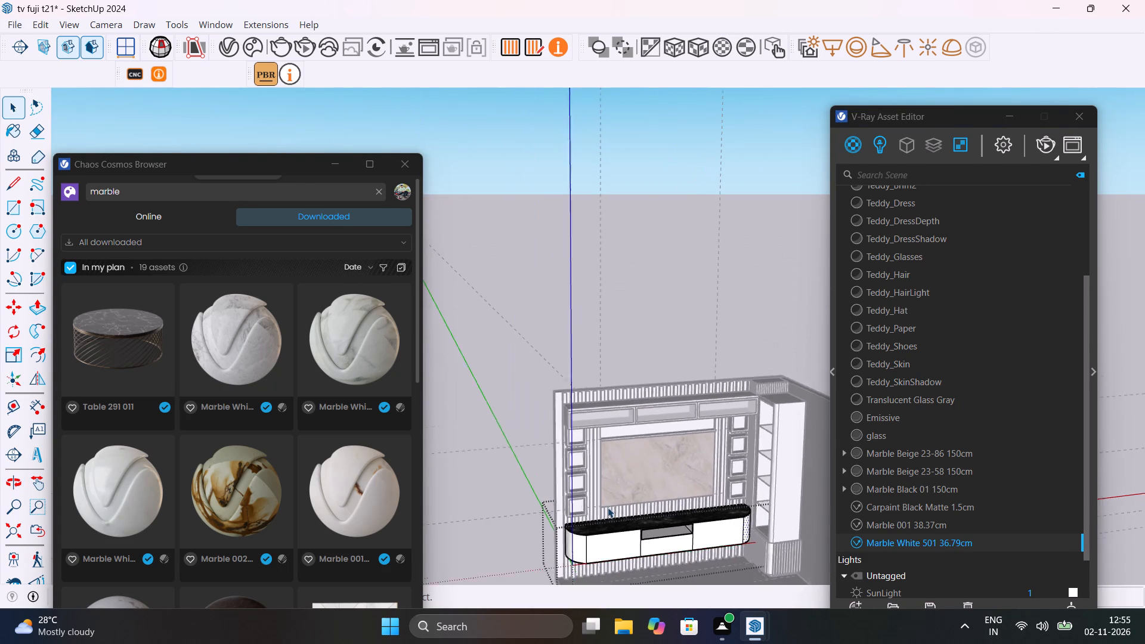
pyautogui.scroll(10, 608, 507)
pyautogui.moveTo(638, 545); pyautogui.dragTo(617, 454, button='middle')
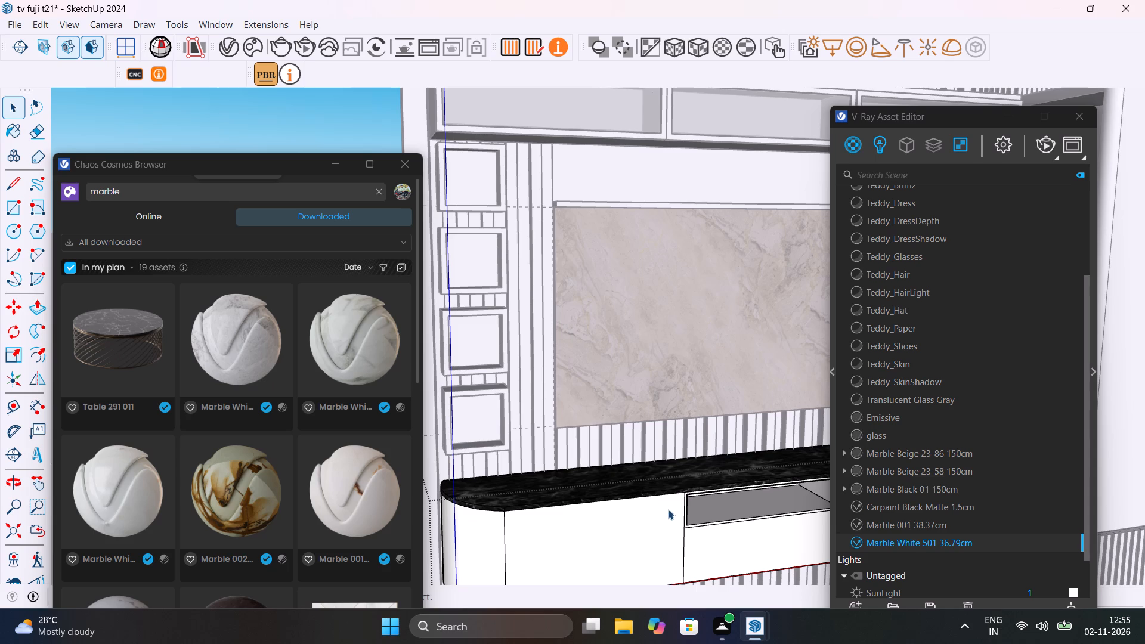
# Apply Marble White 501 36.79cm to the group of square niche frames flanking the TV panel.
pyautogui.scroll(-5, 668, 509)
pyautogui.moveTo(682, 520); pyautogui.dragTo(722, 568, button='middle')
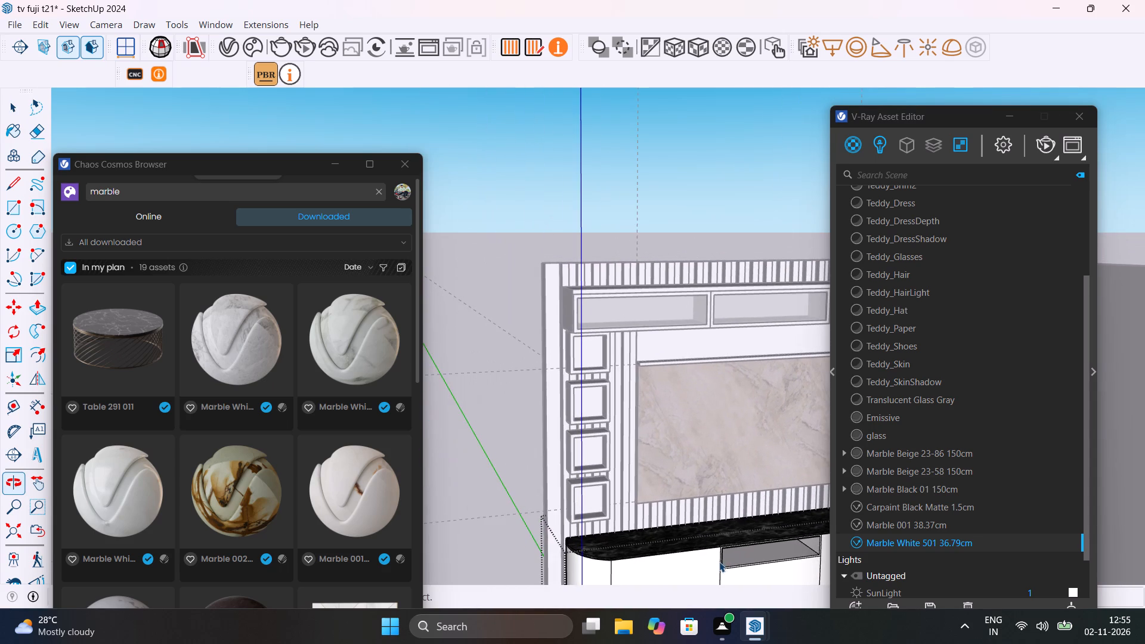
pyautogui.scroll(10, 593, 366)
pyautogui.click(606, 381)
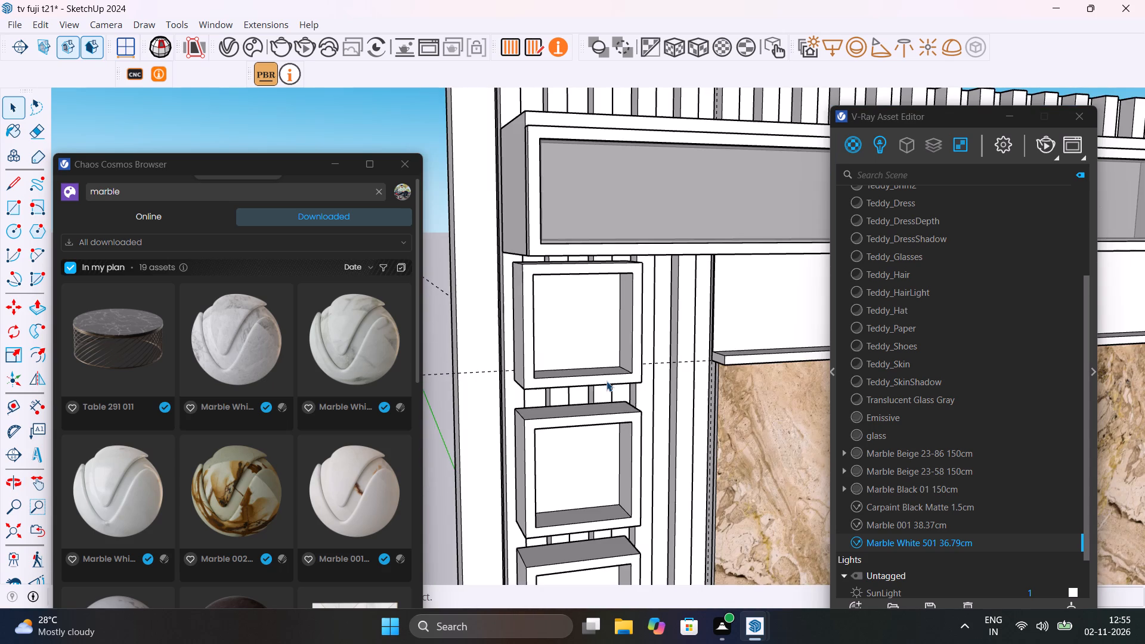
pyautogui.click(607, 380)
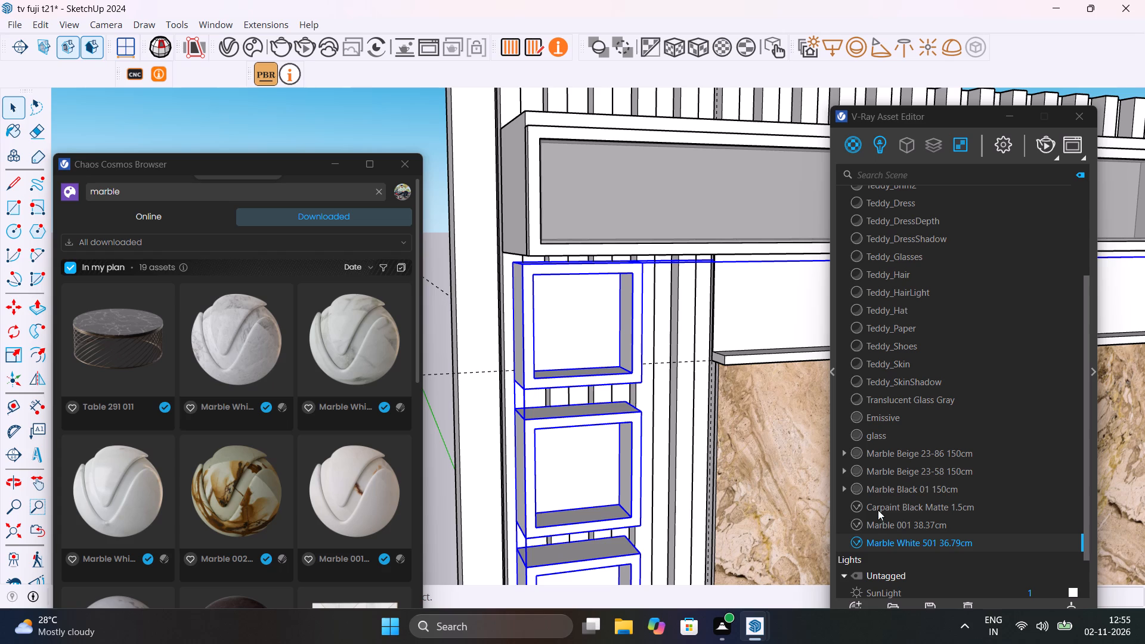
pyautogui.rightClick(915, 544)
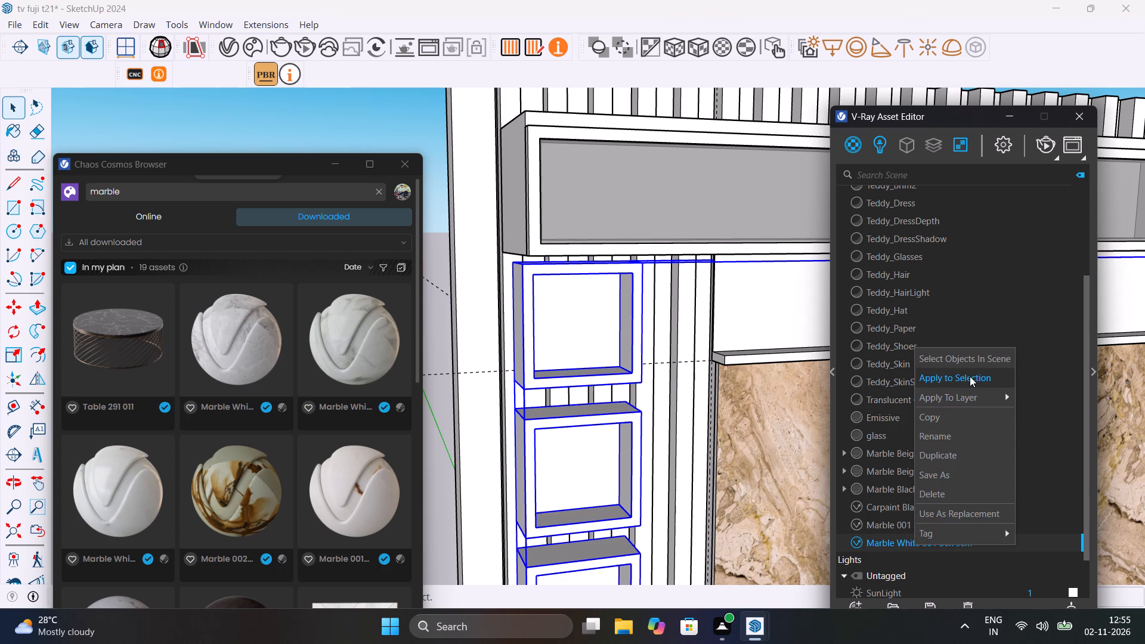
pyautogui.click(970, 376)
pyautogui.scroll(-4, 747, 431)
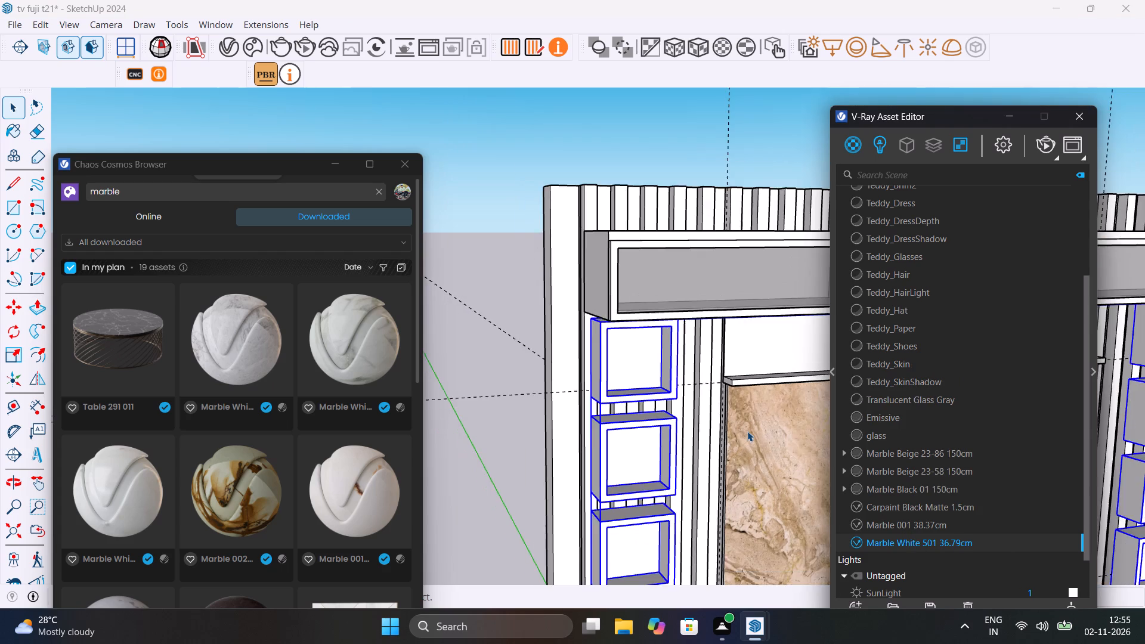
pyautogui.scroll(-5, 747, 431)
pyautogui.moveTo(749, 439); pyautogui.dragTo(648, 367, button='middle')
pyautogui.click(483, 214)
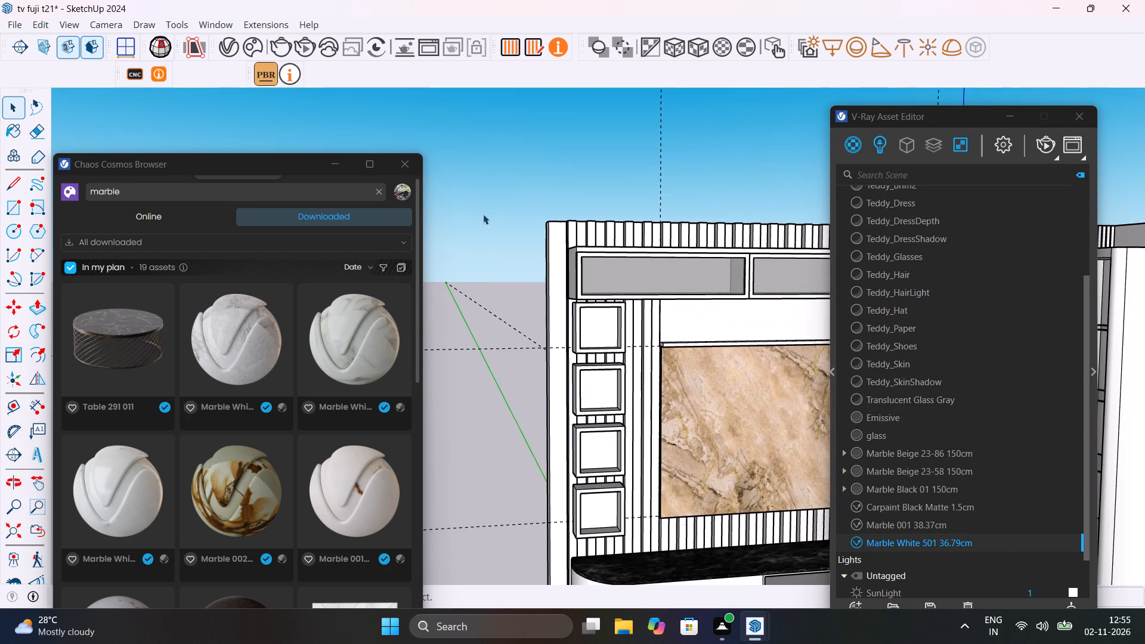
# Render the TV unit with the console in view, then stop the render and close the frame buffer.
pyautogui.moveTo(692, 408); pyautogui.dragTo(623, 302, button='middle')
pyautogui.click(1044, 141)
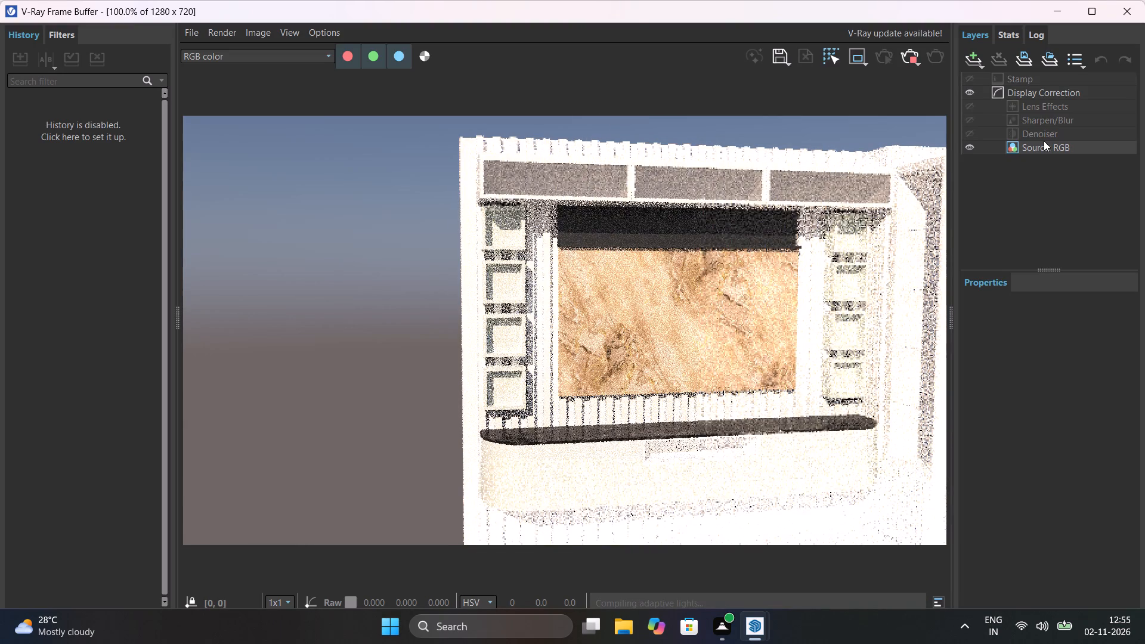
pyautogui.click(909, 60)
pyautogui.click(1132, 13)
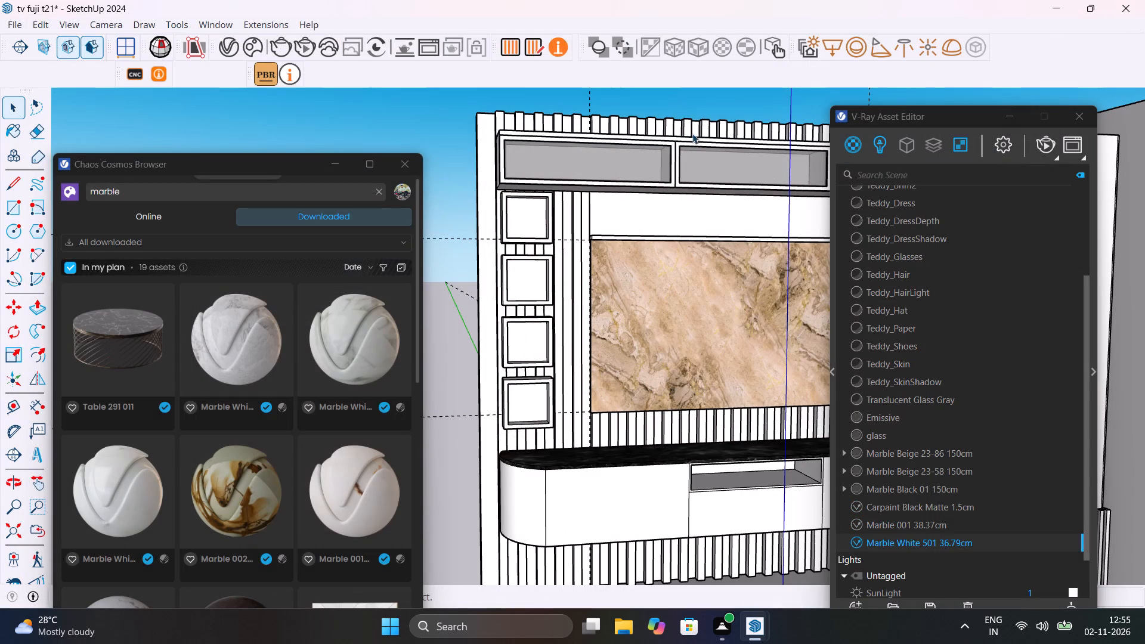
# Switch off the SunLight in the scene's V-Ray lights.
pyautogui.click(884, 138)
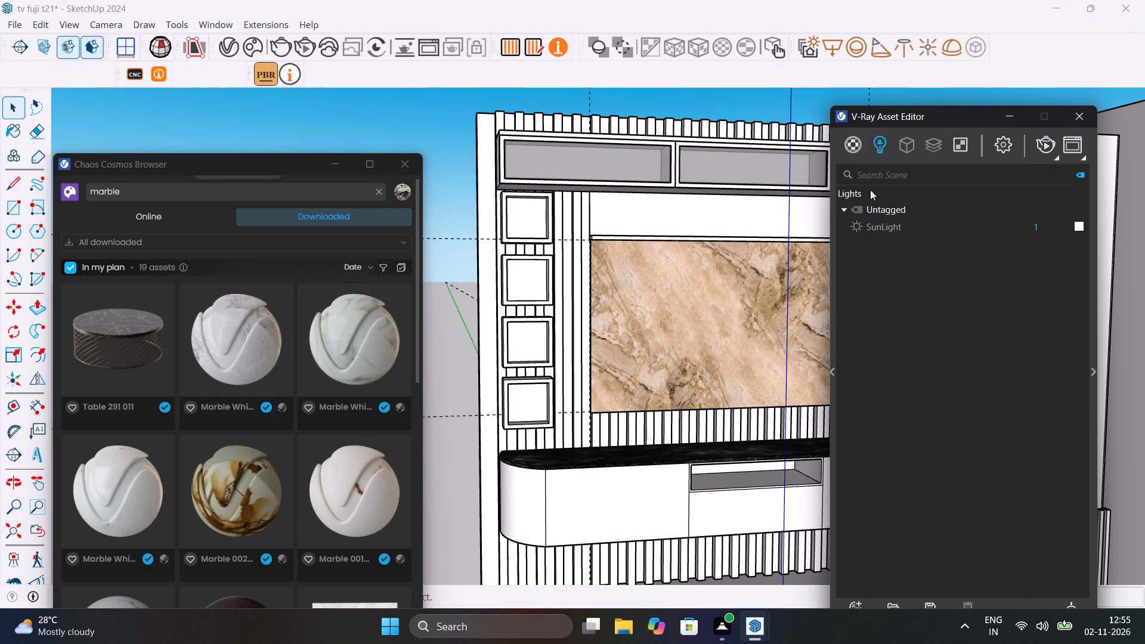
pyautogui.click(858, 226)
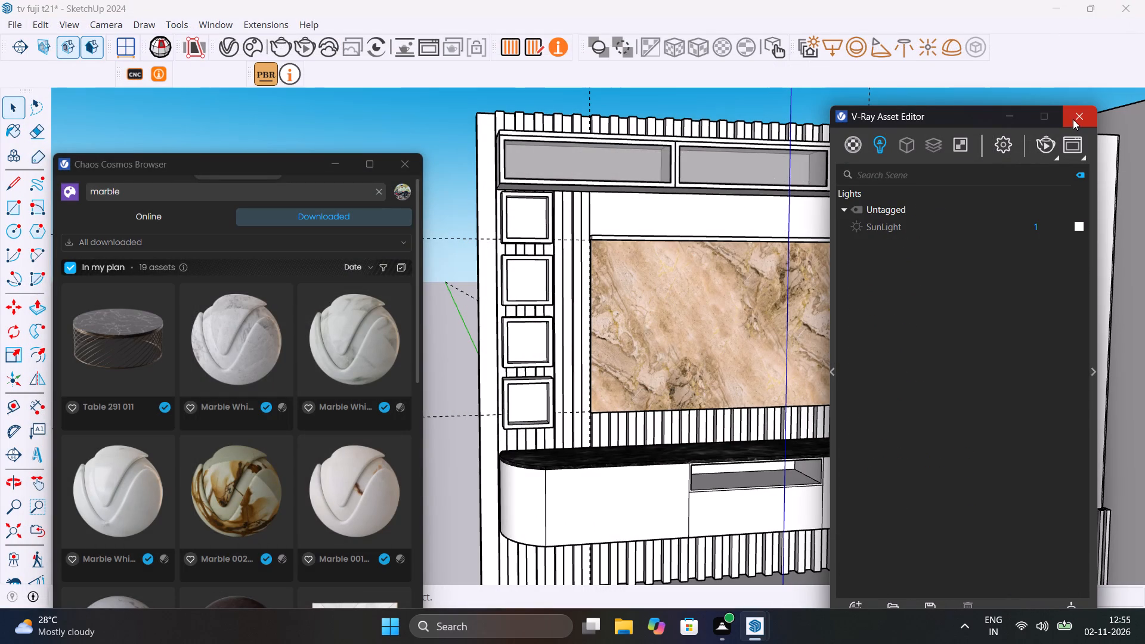
# Render the TV unit without sunlight, examine the finishes close up and as a whole, and stop the render.
pyautogui.click(1044, 152)
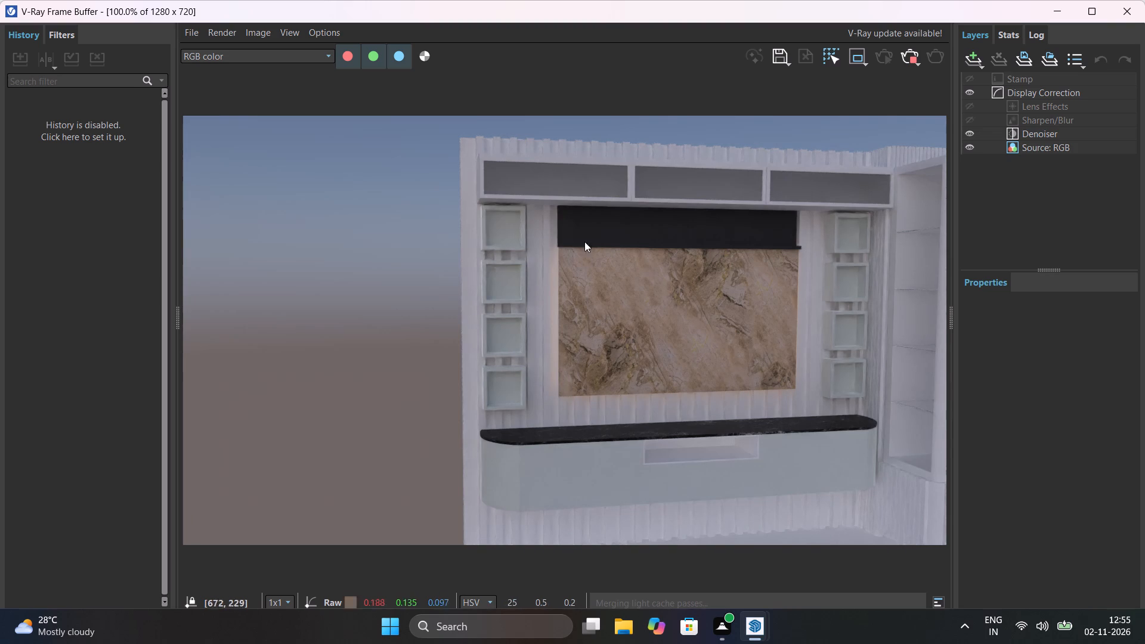
pyautogui.scroll(4, 497, 160)
pyautogui.scroll(-3, 497, 160)
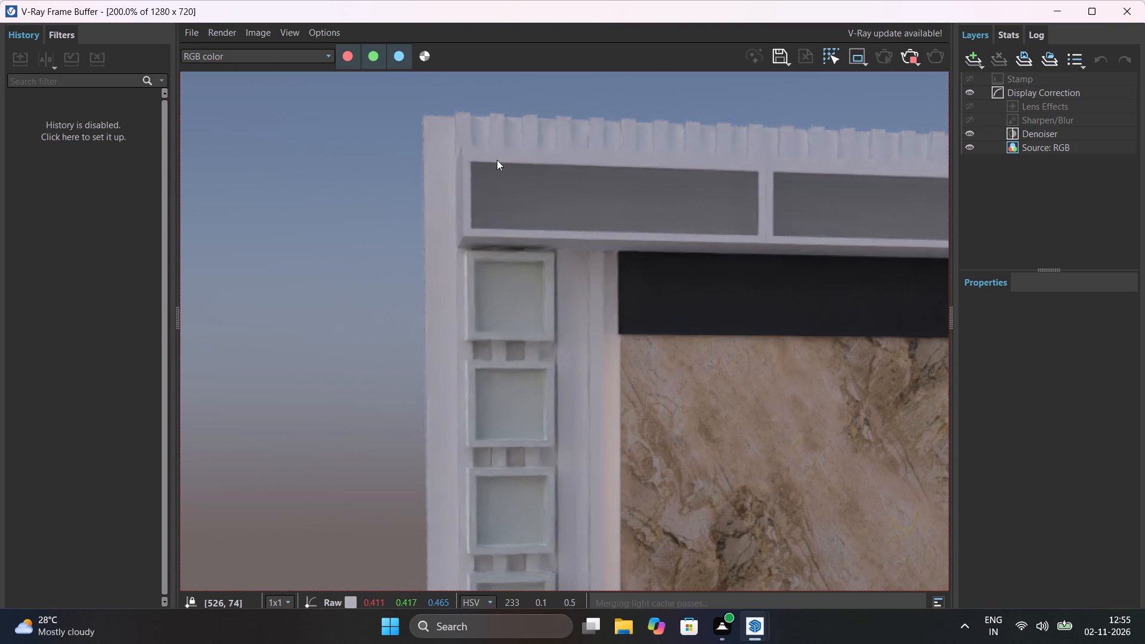
pyautogui.scroll(-5, 497, 160)
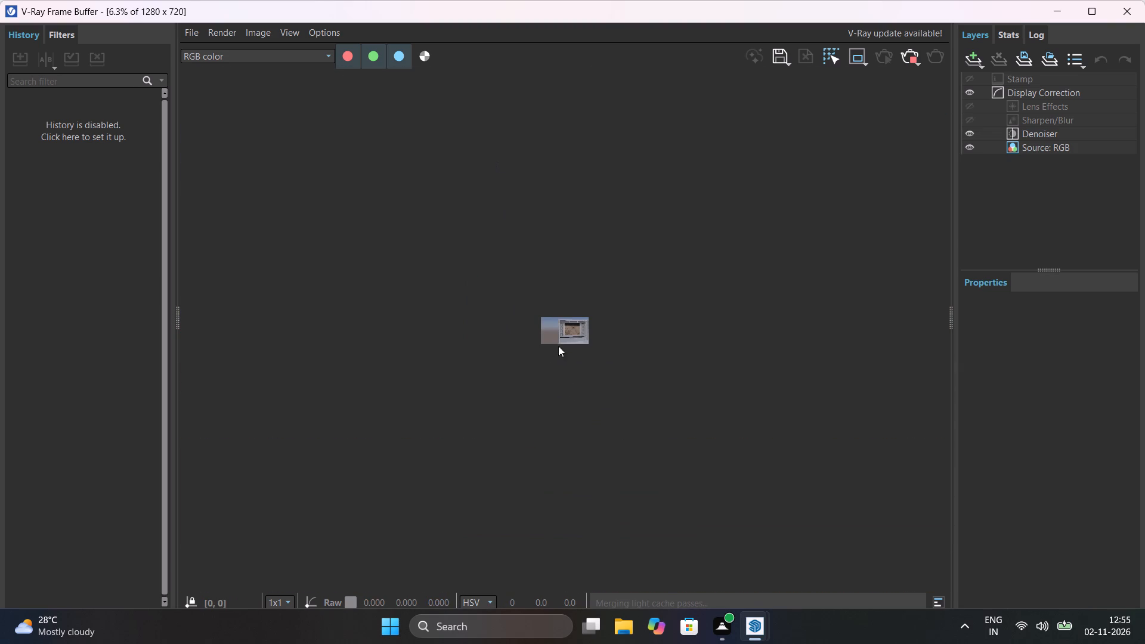
pyautogui.scroll(5, 558, 345)
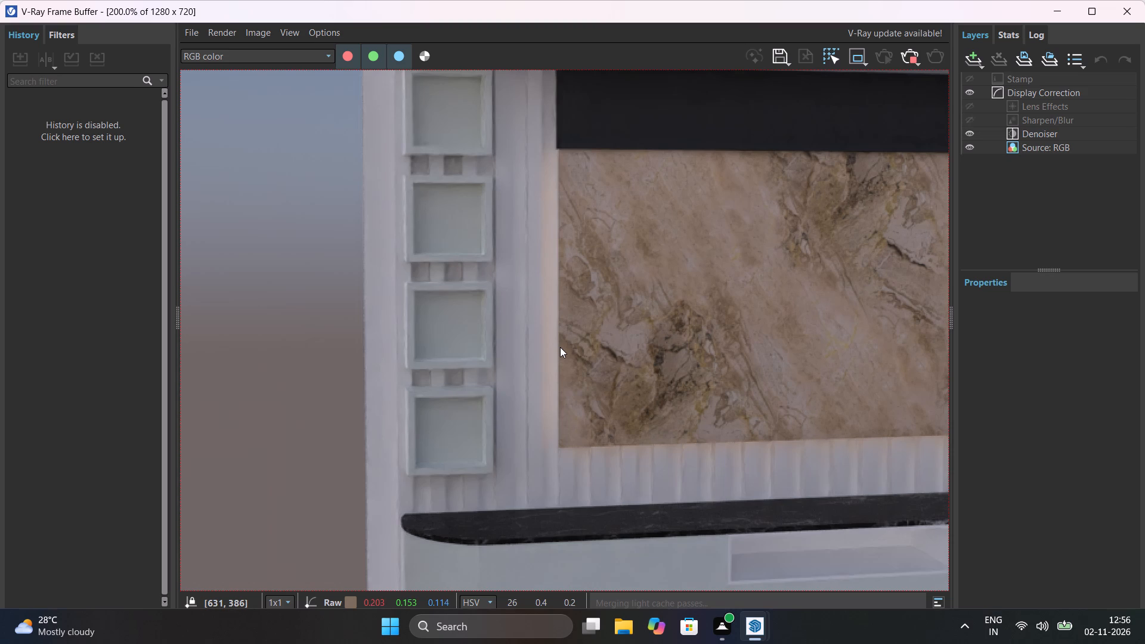
pyautogui.scroll(-1, 560, 347)
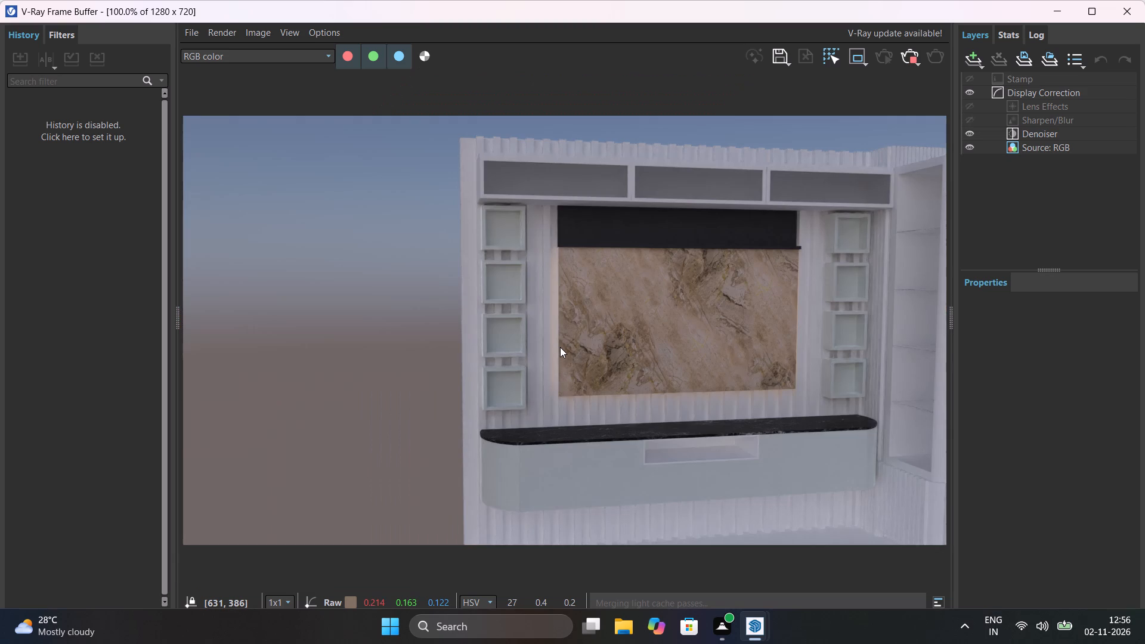
pyautogui.moveTo(711, 379); pyautogui.dragTo(545, 393, button='middle')
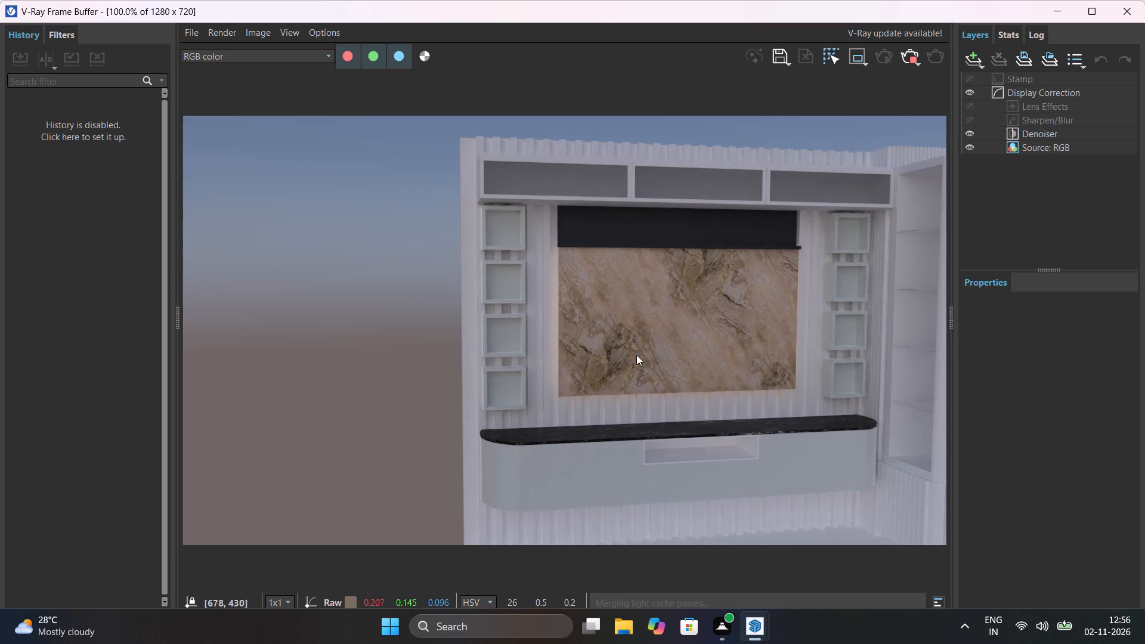
pyautogui.click(911, 57)
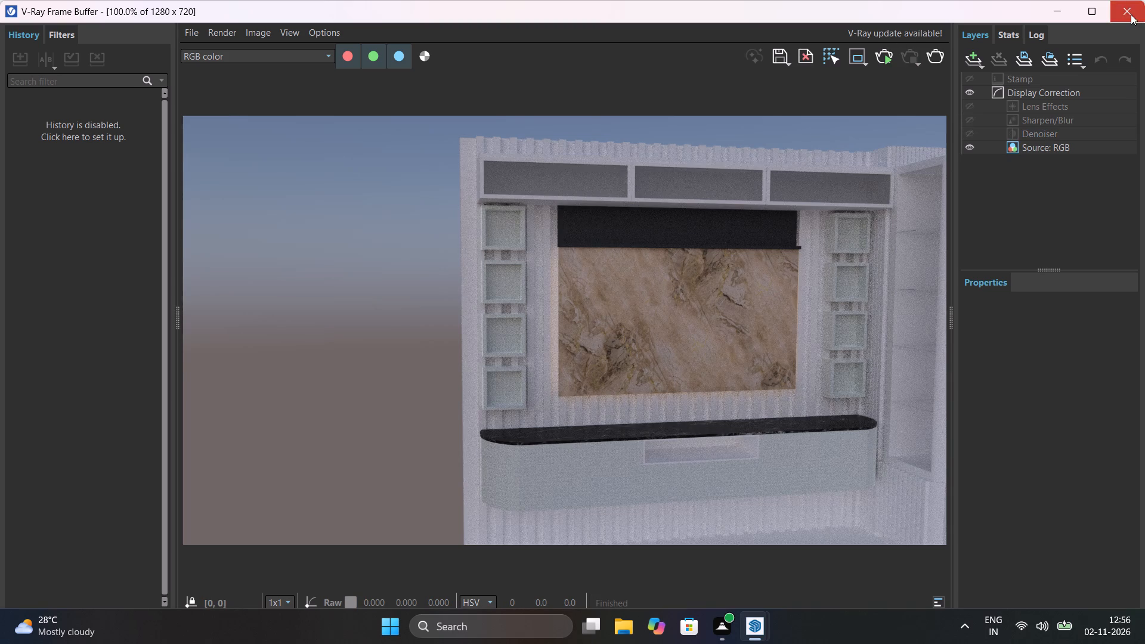
pyautogui.click(1131, 15)
# Import the downloaded Marble White 601 37.77cm material from Cosmos and apply it to the tall corner display cabinet.
pyautogui.scroll(-3, 731, 462)
pyautogui.moveTo(731, 462); pyautogui.dragTo(729, 462, button='middle')
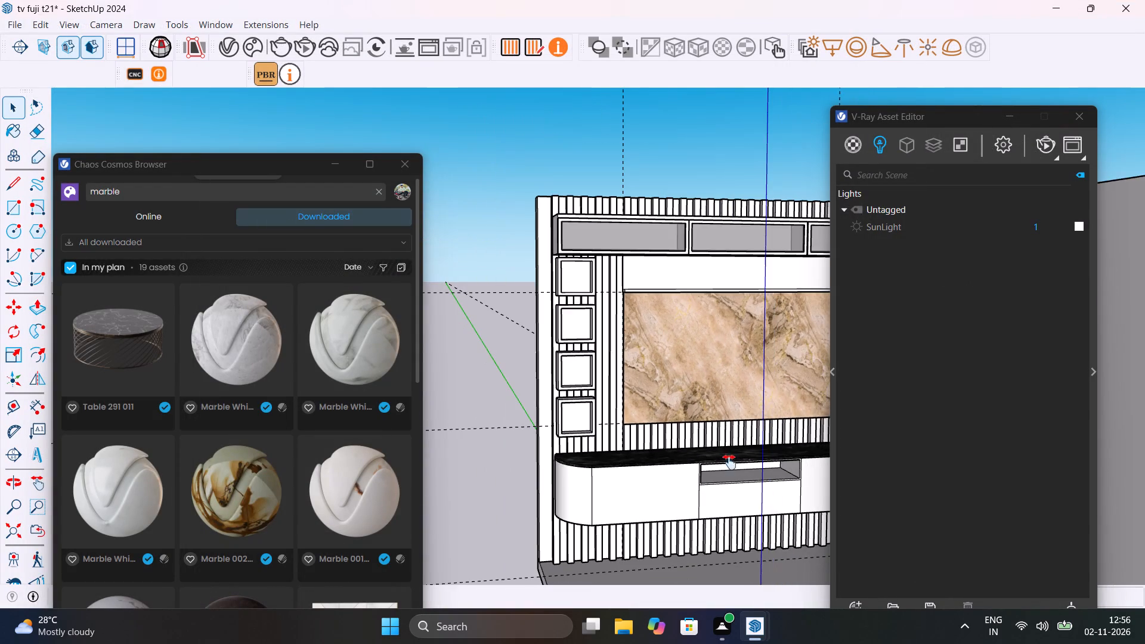
pyautogui.moveTo(729, 462); pyautogui.dragTo(683, 581, button='middle')
pyautogui.scroll(16, 654, 277)
pyautogui.click(676, 305)
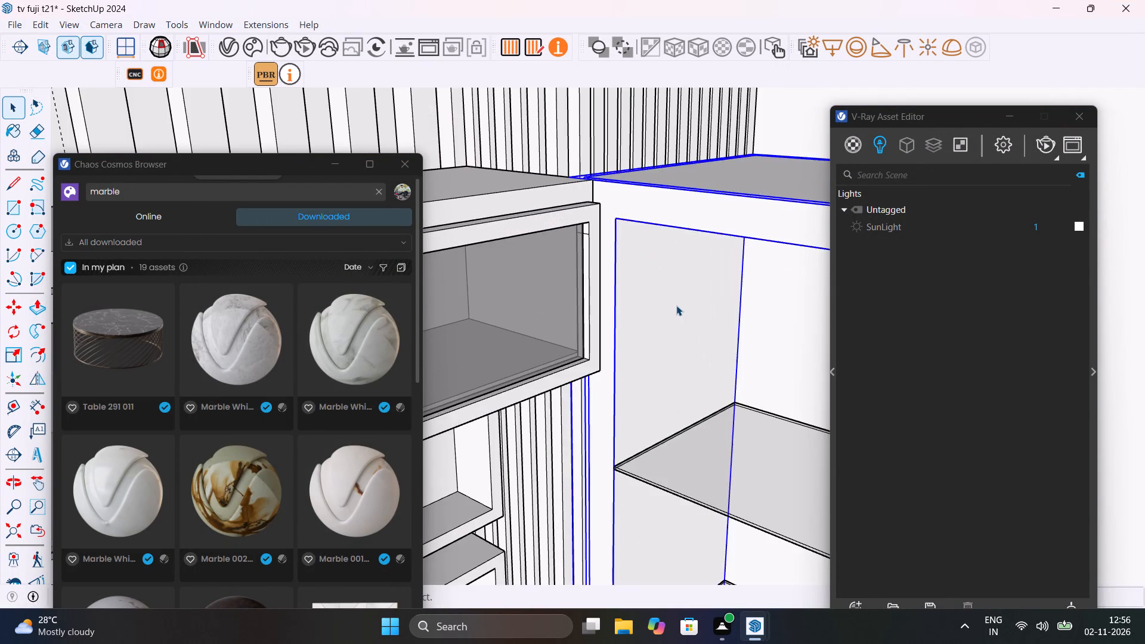
pyautogui.scroll(-11, 679, 305)
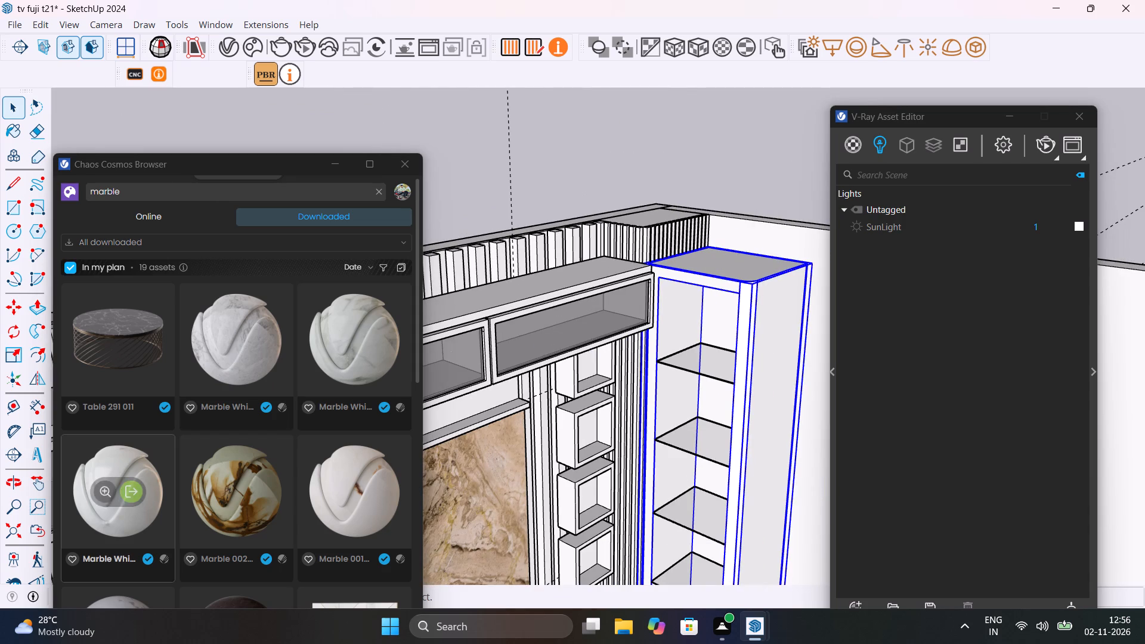
pyautogui.click(373, 340)
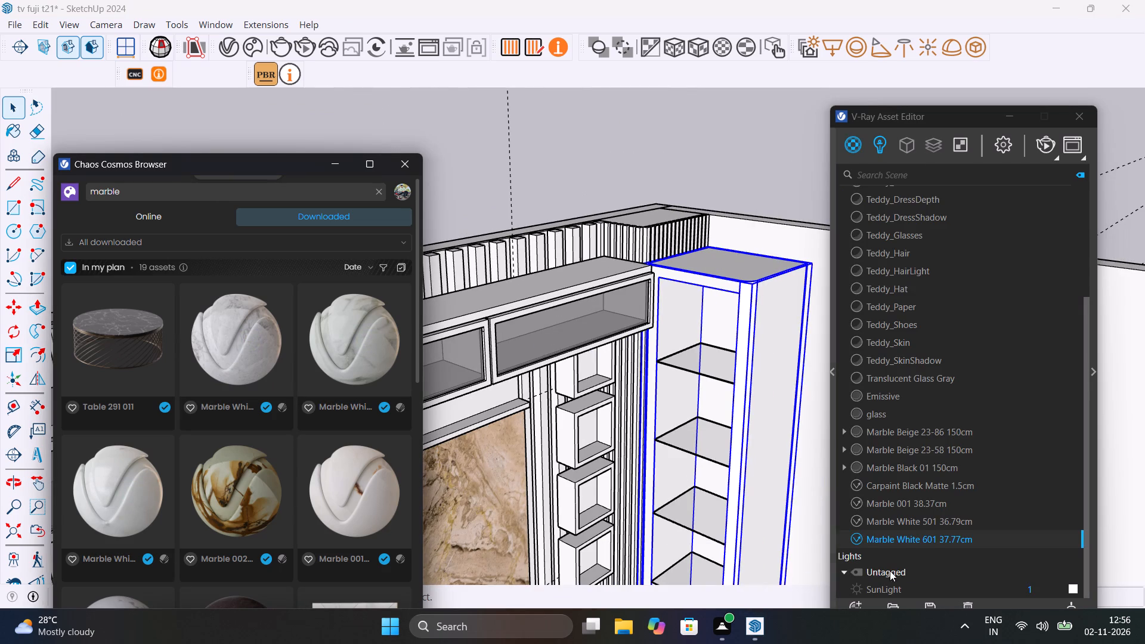
pyautogui.rightClick(925, 539)
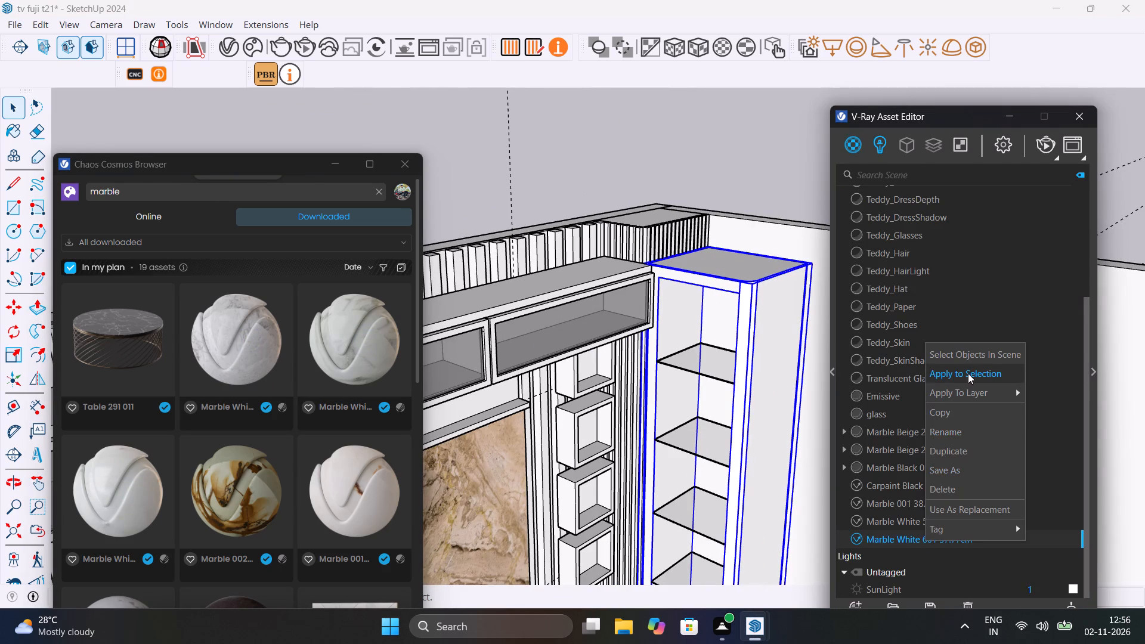
pyautogui.click(968, 373)
pyautogui.click(776, 174)
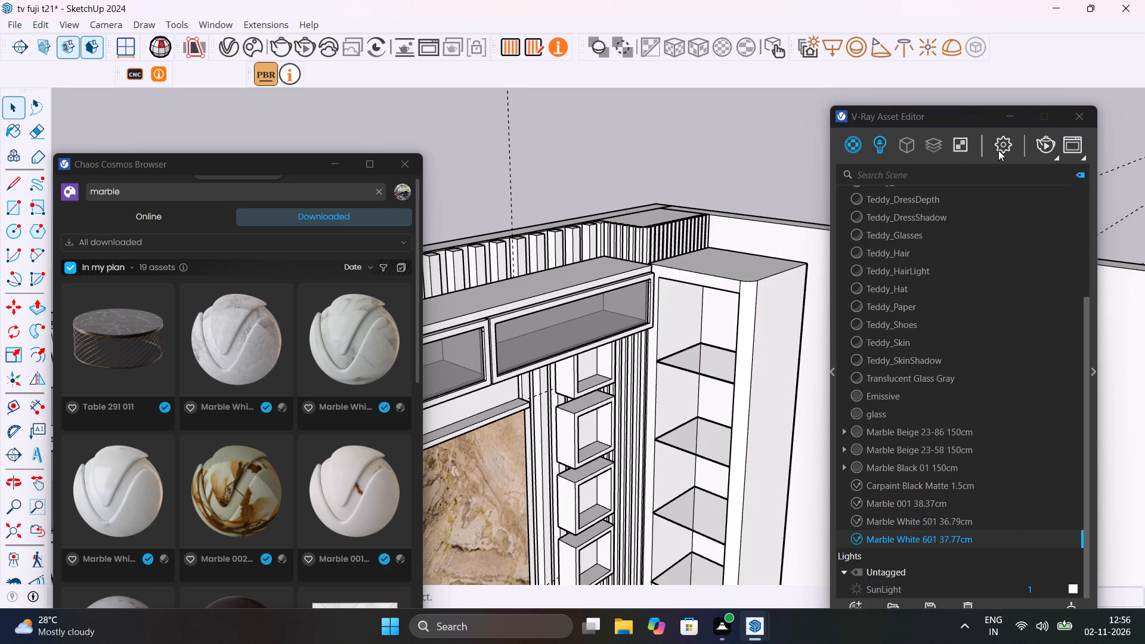
# Render the view of the tall corner cabinet to check its new marble finish.
pyautogui.click(1051, 141)
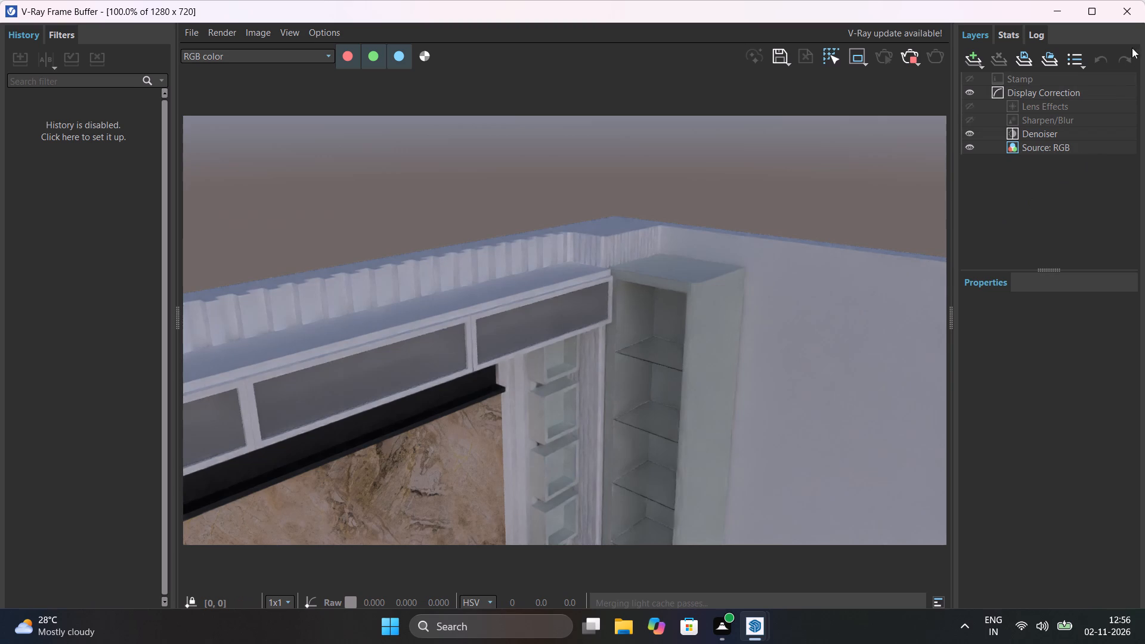
pyautogui.click(1127, 13)
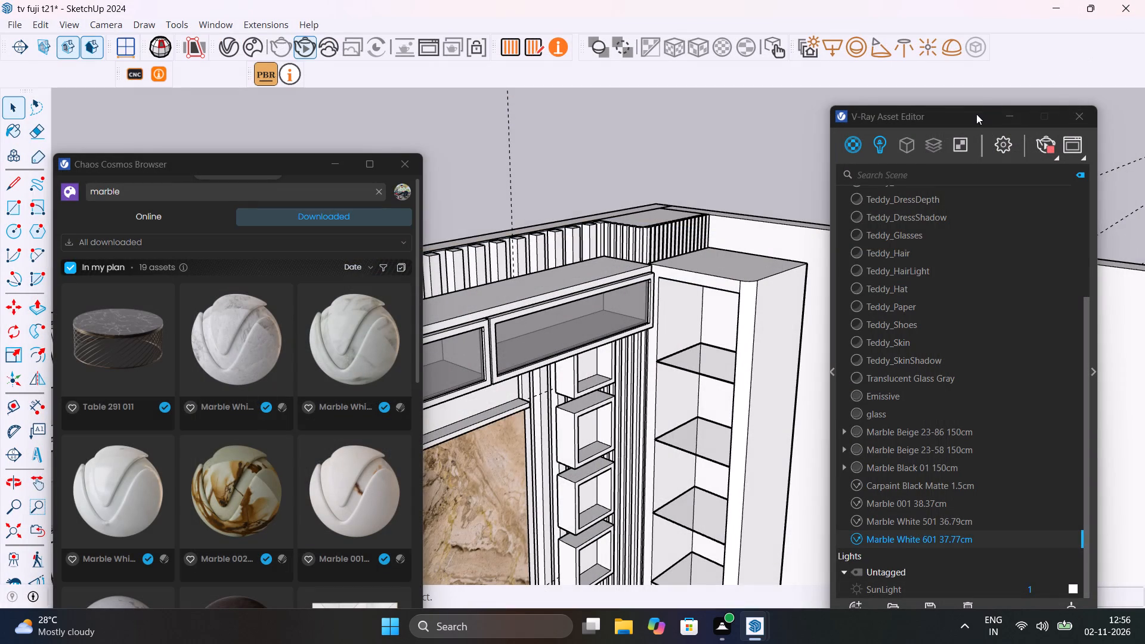
# Examine the Chaos Scan parameters and preview of the Marble White 601 37.77cm material.
pyautogui.moveTo(975, 113); pyautogui.dragTo(621, 54)
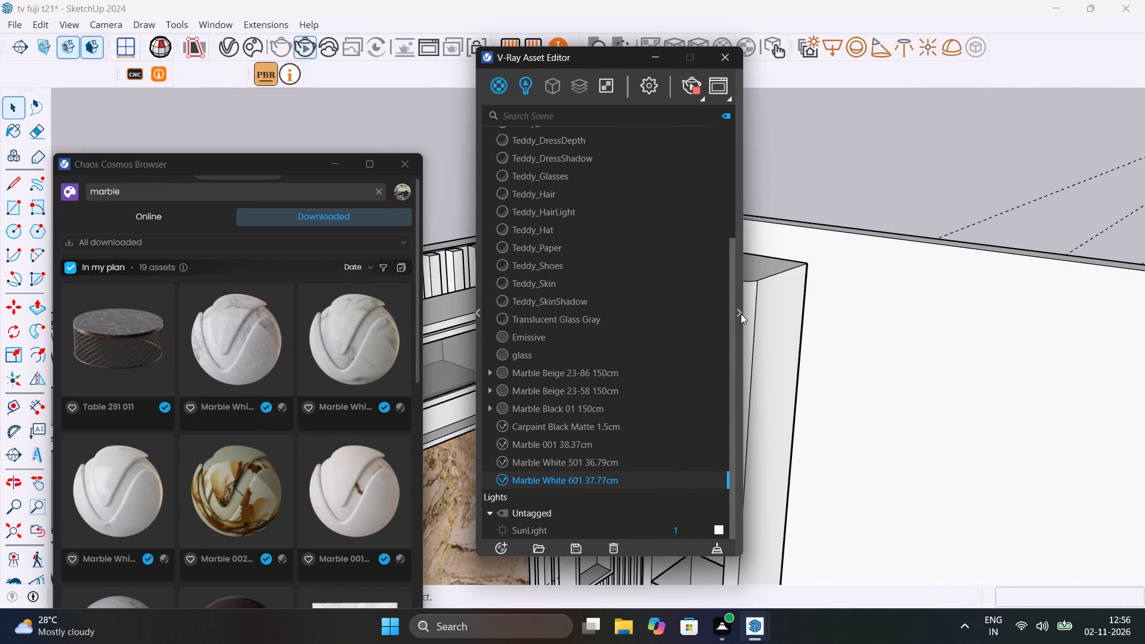
pyautogui.click(741, 314)
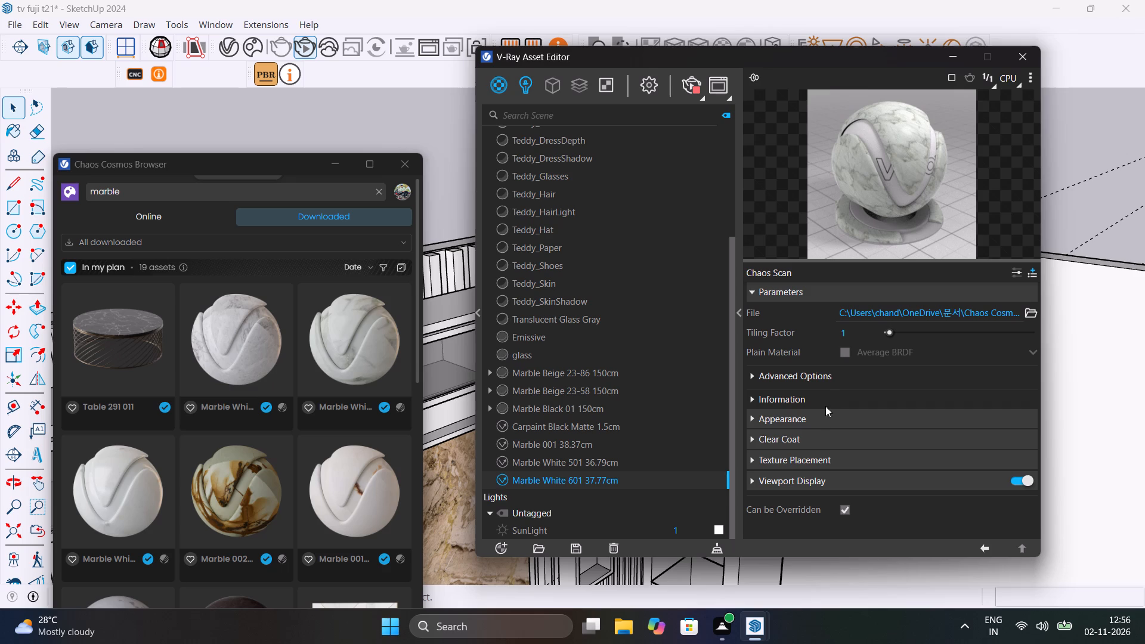
pyautogui.scroll(-2, 817, 417)
pyautogui.scroll(2, 817, 417)
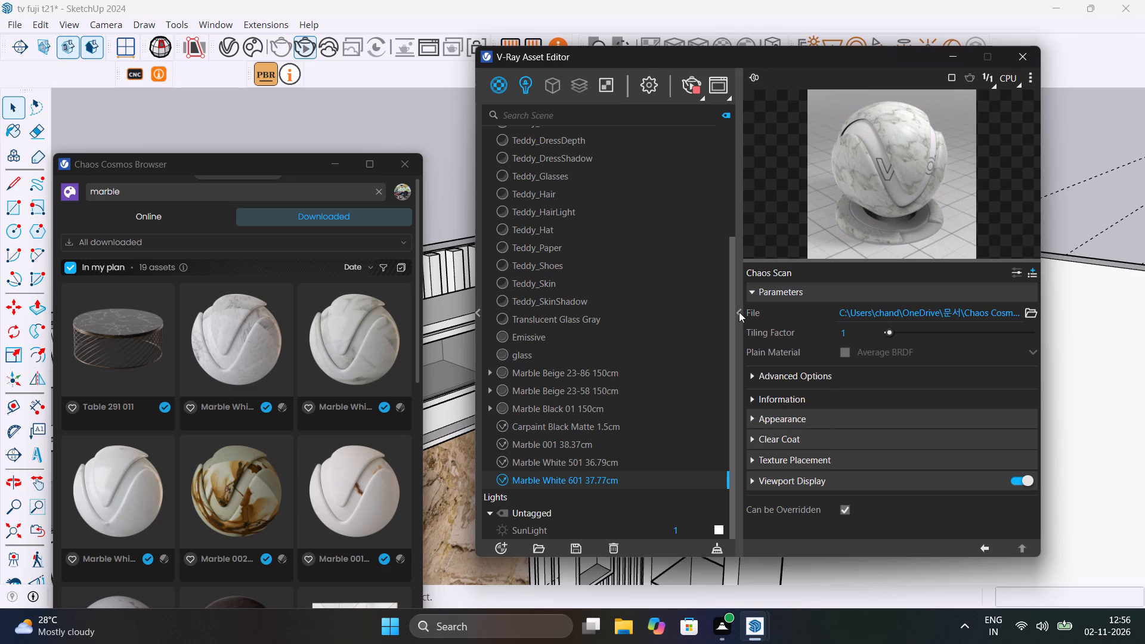
pyautogui.click(739, 312)
# Try Tiling Factors of 40, 78 and 99 on Marble White 501 36.79cm, and set it to 10.
pyautogui.click(587, 463)
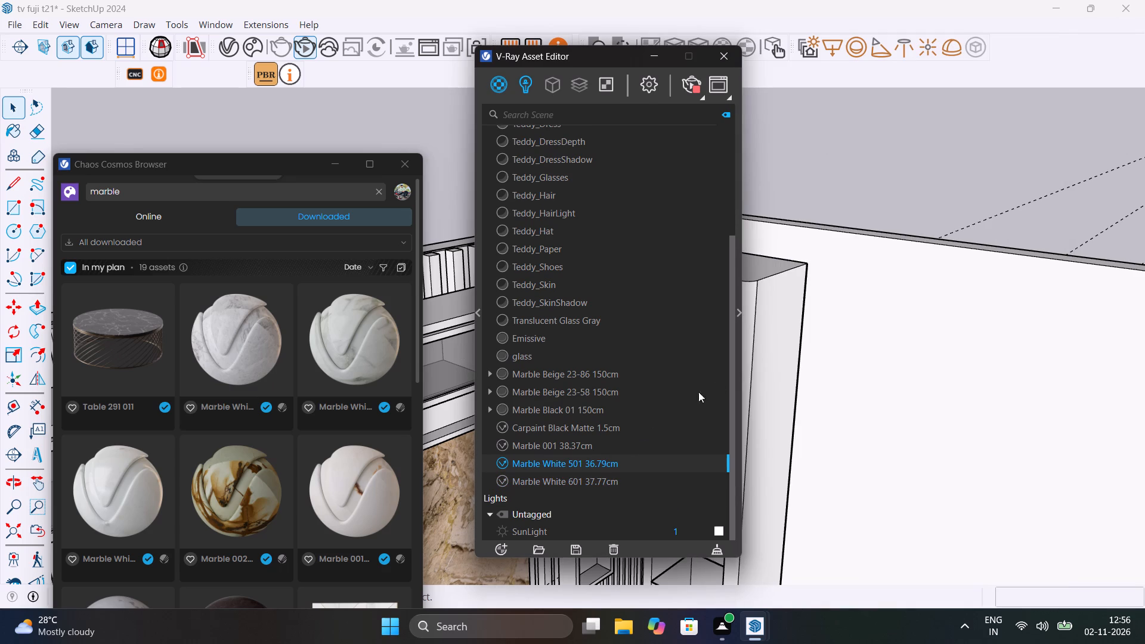
pyautogui.click(741, 312)
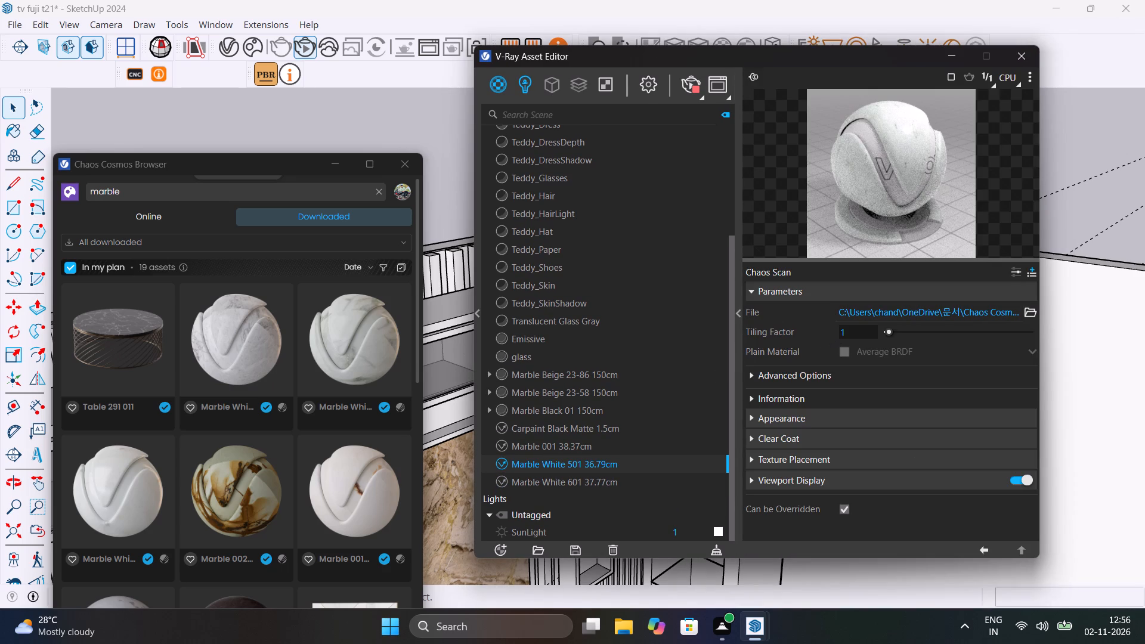
pyautogui.moveTo(887, 335); pyautogui.dragTo(948, 339)
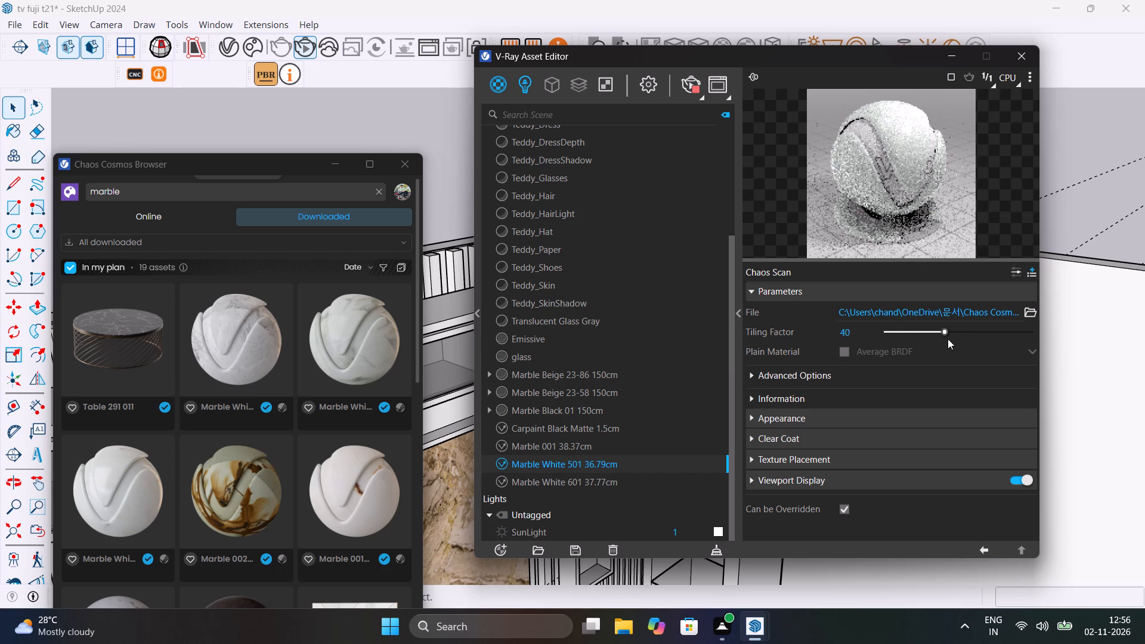
pyautogui.moveTo(948, 339); pyautogui.dragTo(998, 343)
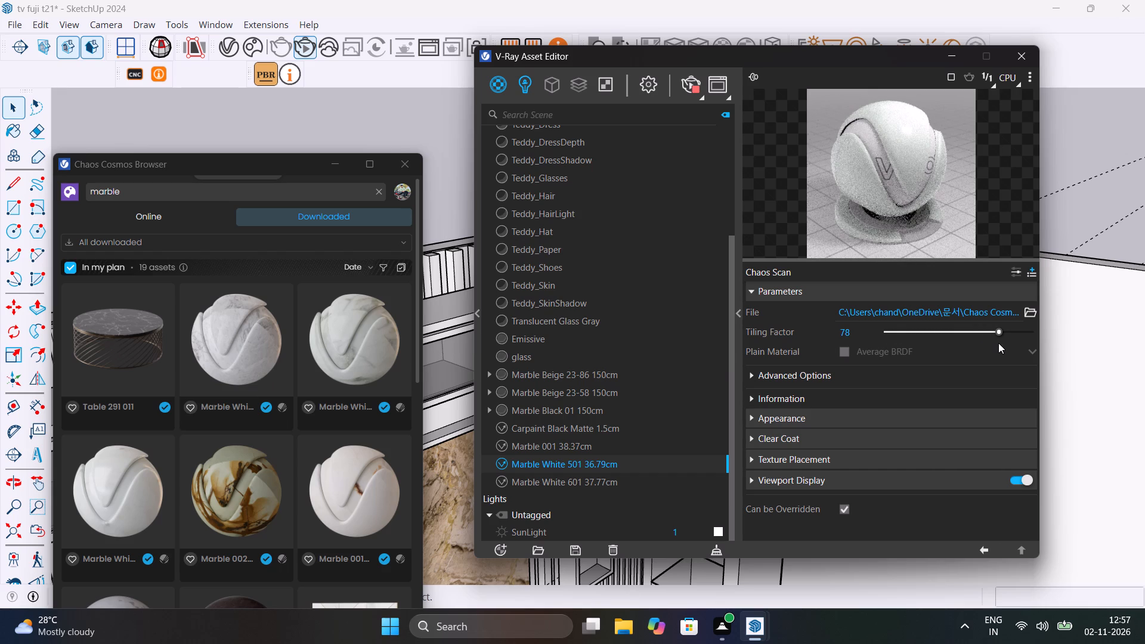
pyautogui.moveTo(998, 329); pyautogui.dragTo(1029, 329)
pyautogui.moveTo(1028, 330); pyautogui.dragTo(902, 333)
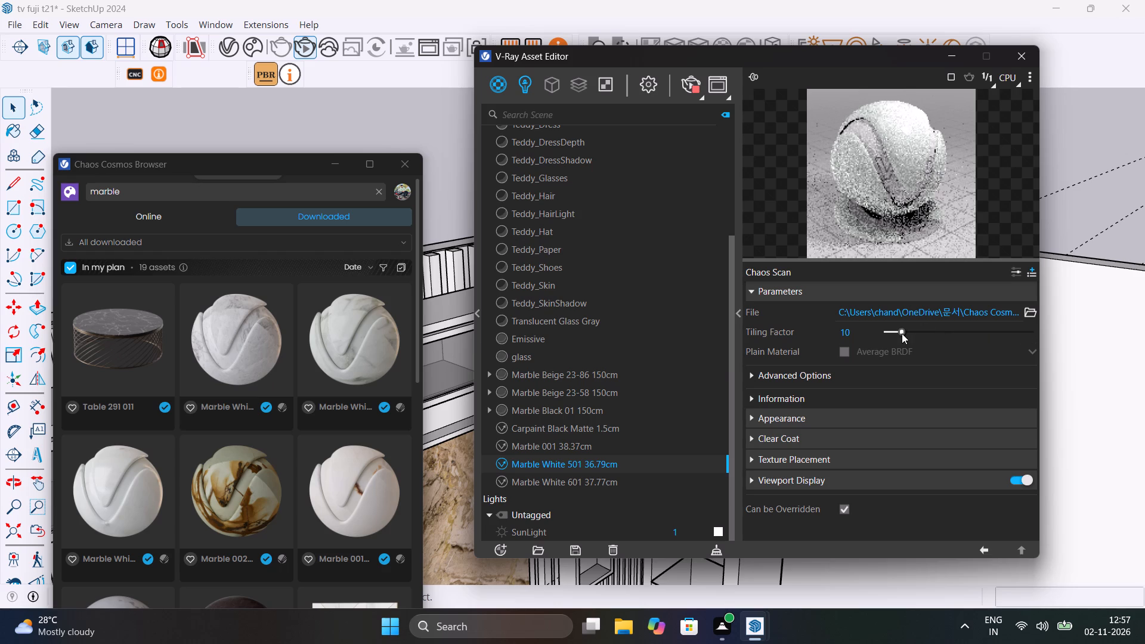
pyautogui.click(843, 352)
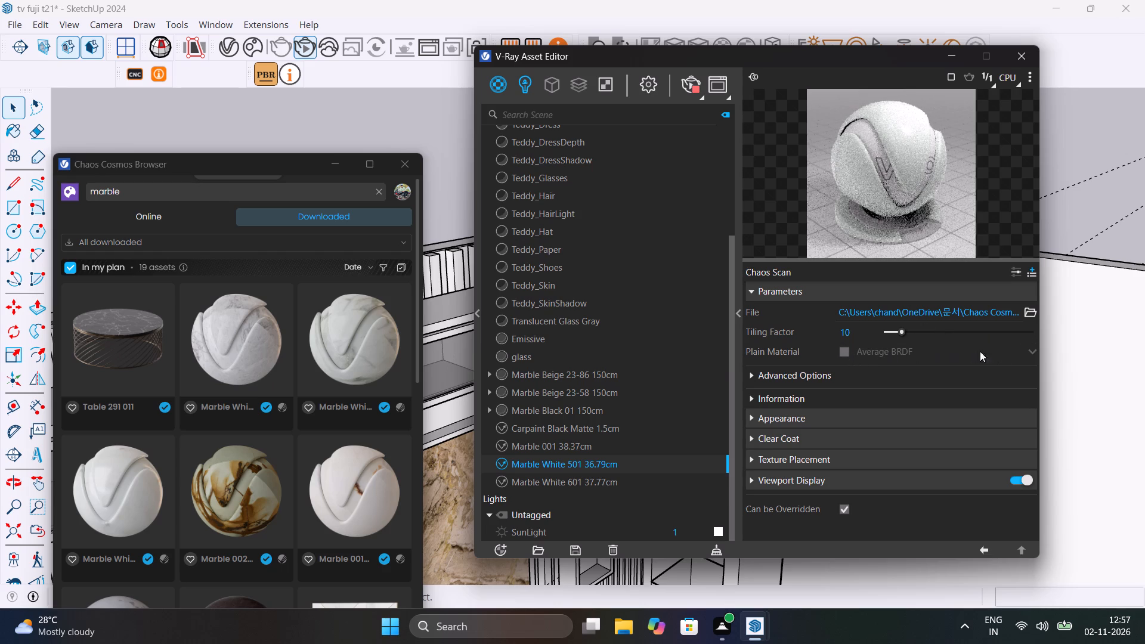
# Examine the Clear Coat and Texture Placement settings of the Marble White 501 36.79cm material.
pyautogui.click(1034, 351)
pyautogui.scroll(3, 816, 312)
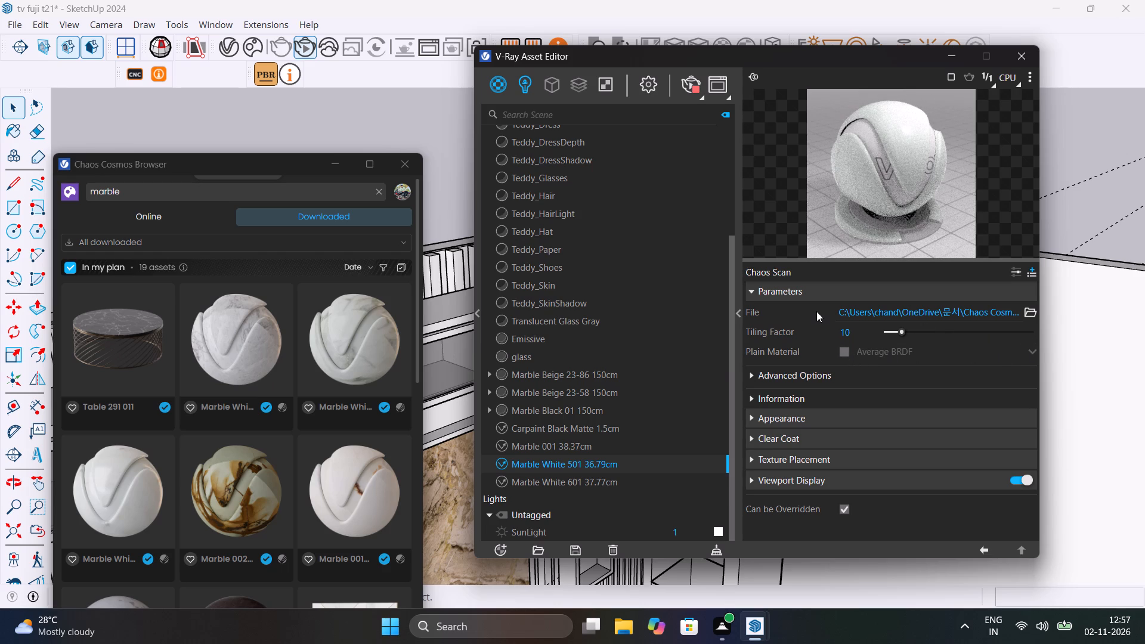
pyautogui.scroll(2, 816, 311)
pyautogui.scroll(-3, 814, 315)
pyautogui.click(822, 444)
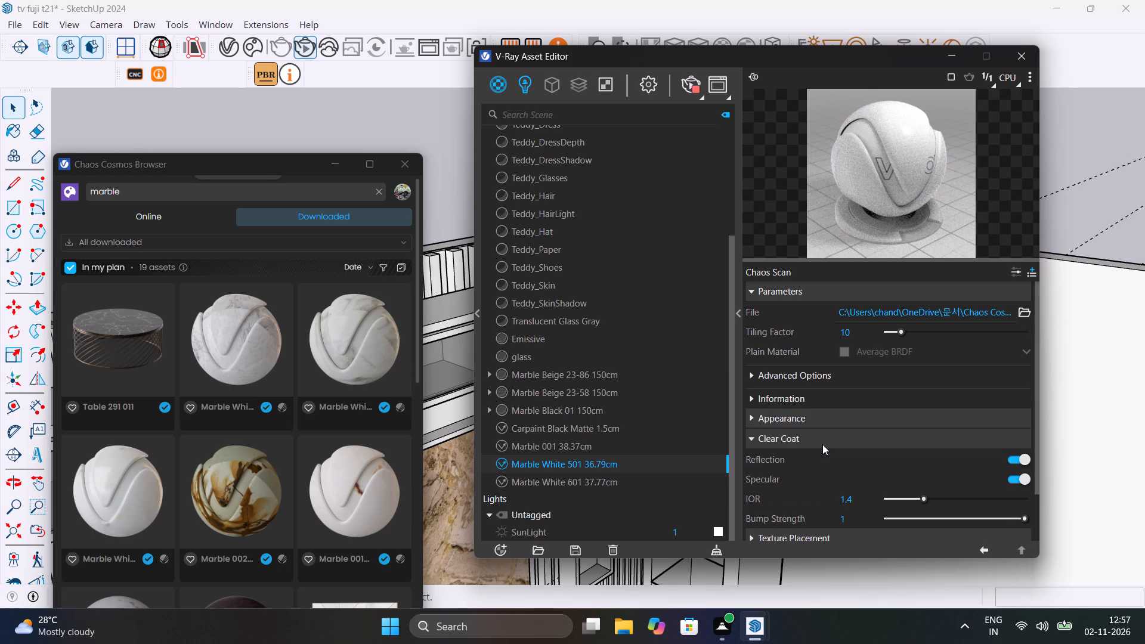
pyautogui.click(818, 445)
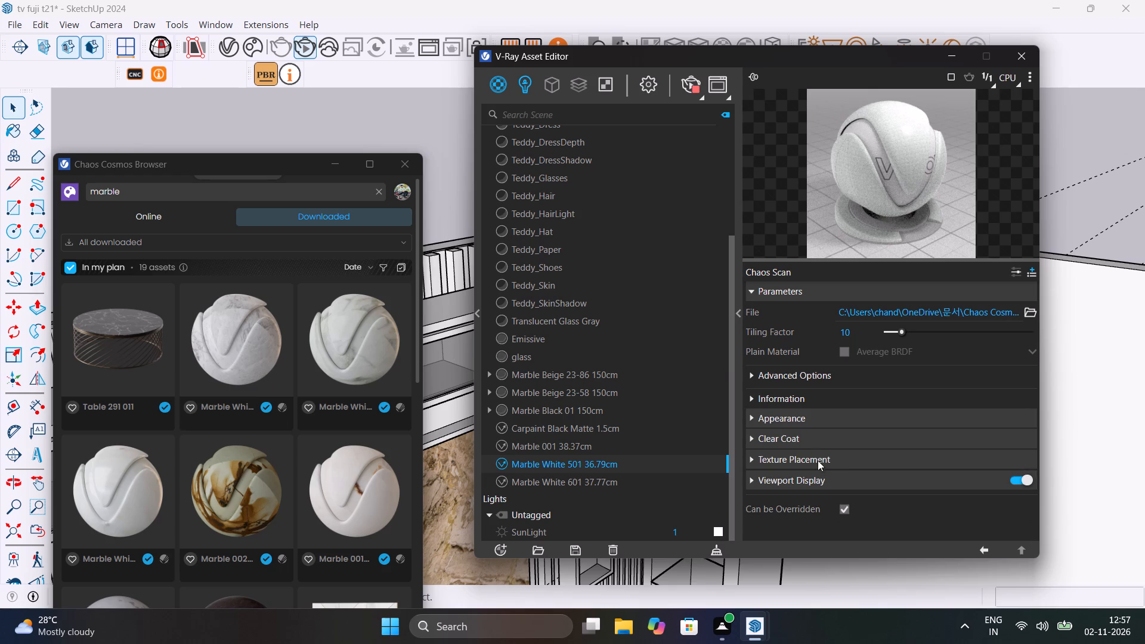
pyautogui.click(833, 459)
pyautogui.scroll(-5, 871, 457)
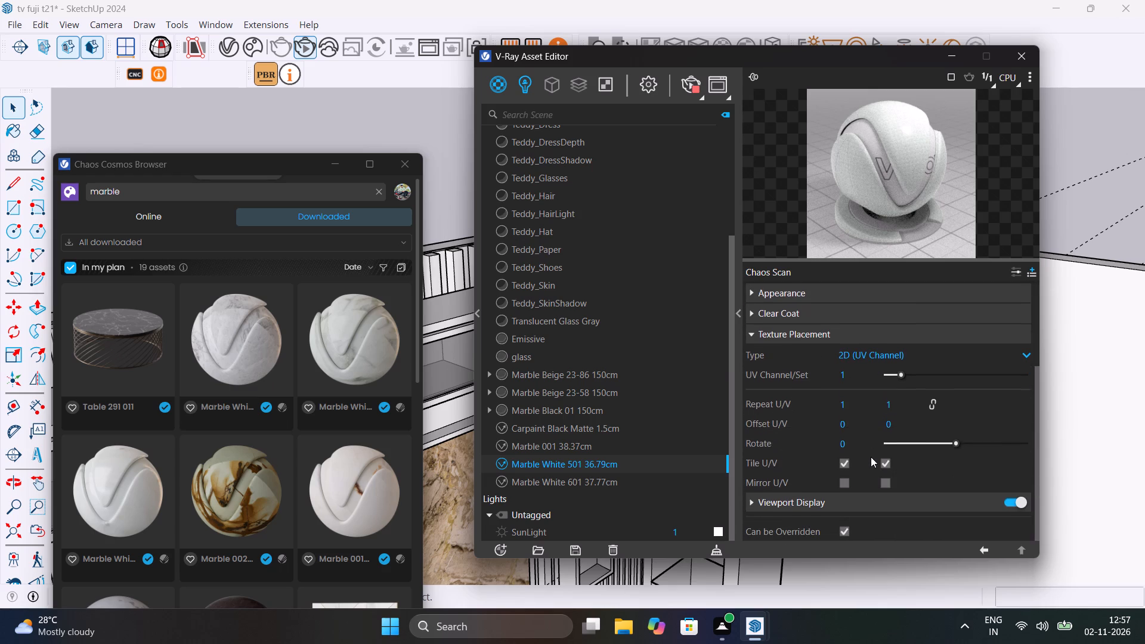
pyautogui.scroll(9, 871, 457)
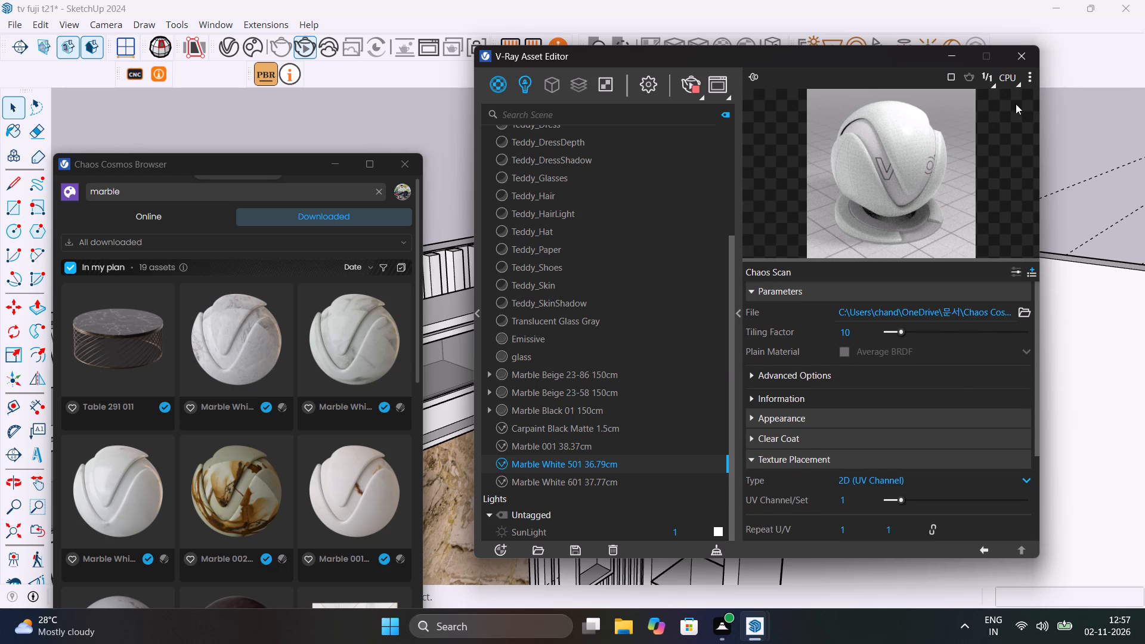
pyautogui.click(1026, 50)
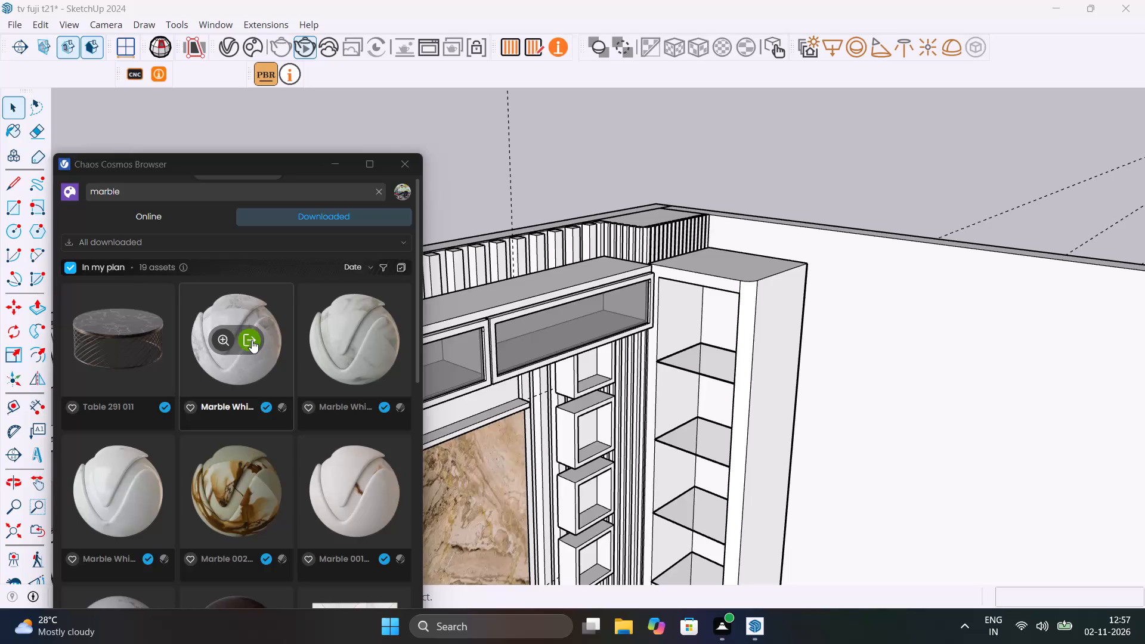
# Import the downloaded Marble White 602 38.29cm material from Cosmos and apply it to the tall corner display cabinet.
pyautogui.click(252, 340)
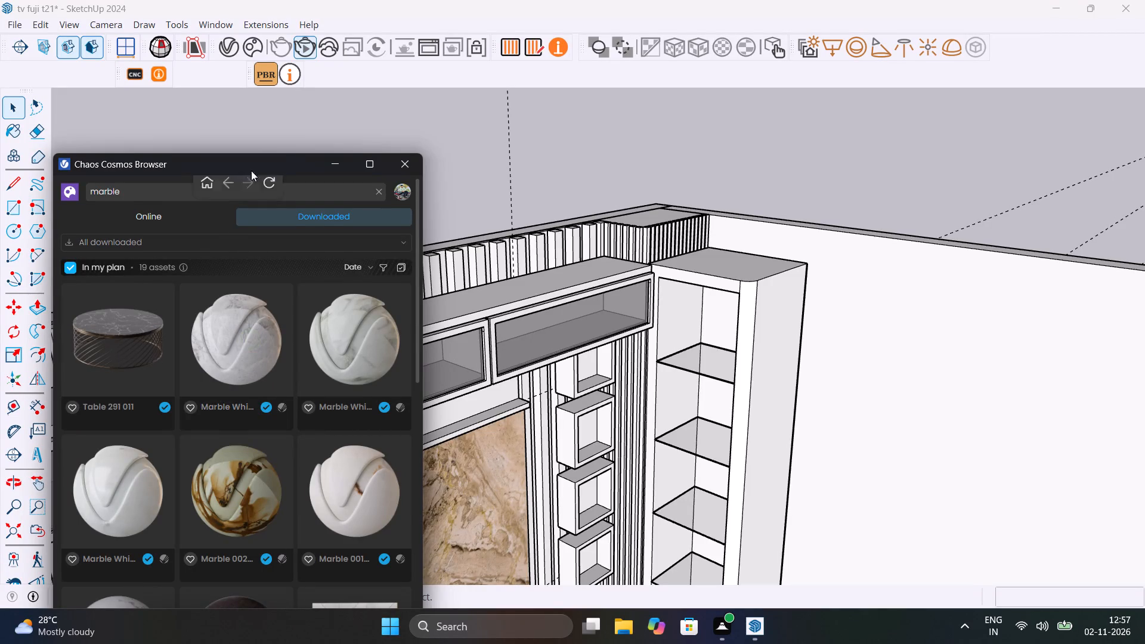
pyautogui.moveTo(288, 157); pyautogui.dragTo(263, 57)
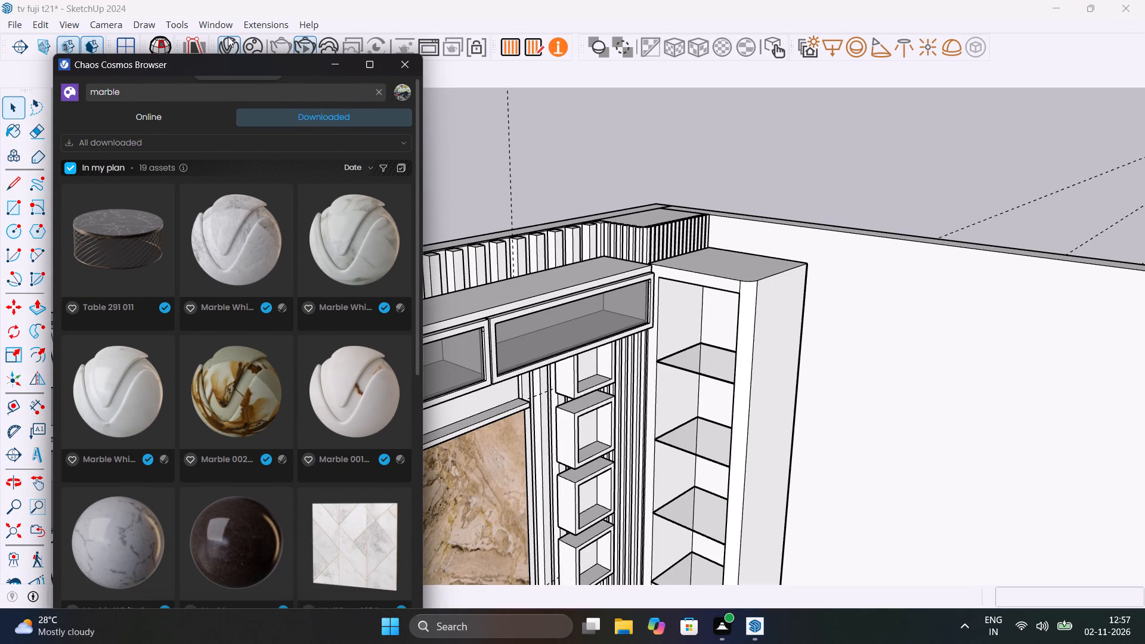
pyautogui.click(231, 36)
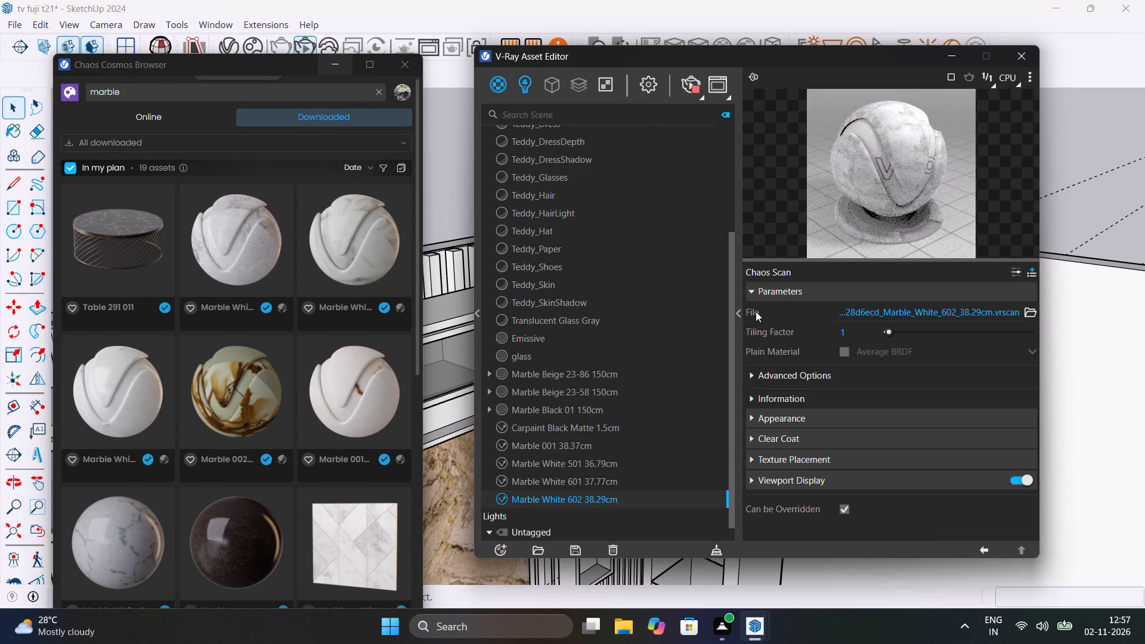
pyautogui.click(739, 311)
pyautogui.moveTo(591, 57); pyautogui.dragTo(607, 58)
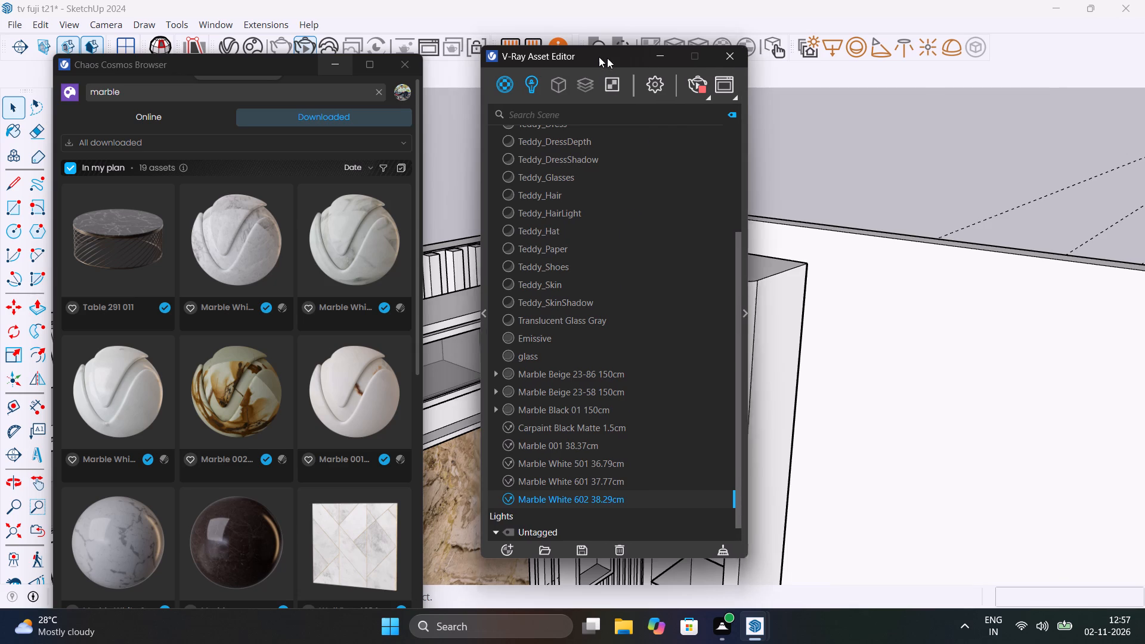
pyautogui.moveTo(607, 58); pyautogui.dragTo(899, 75)
pyautogui.click(683, 314)
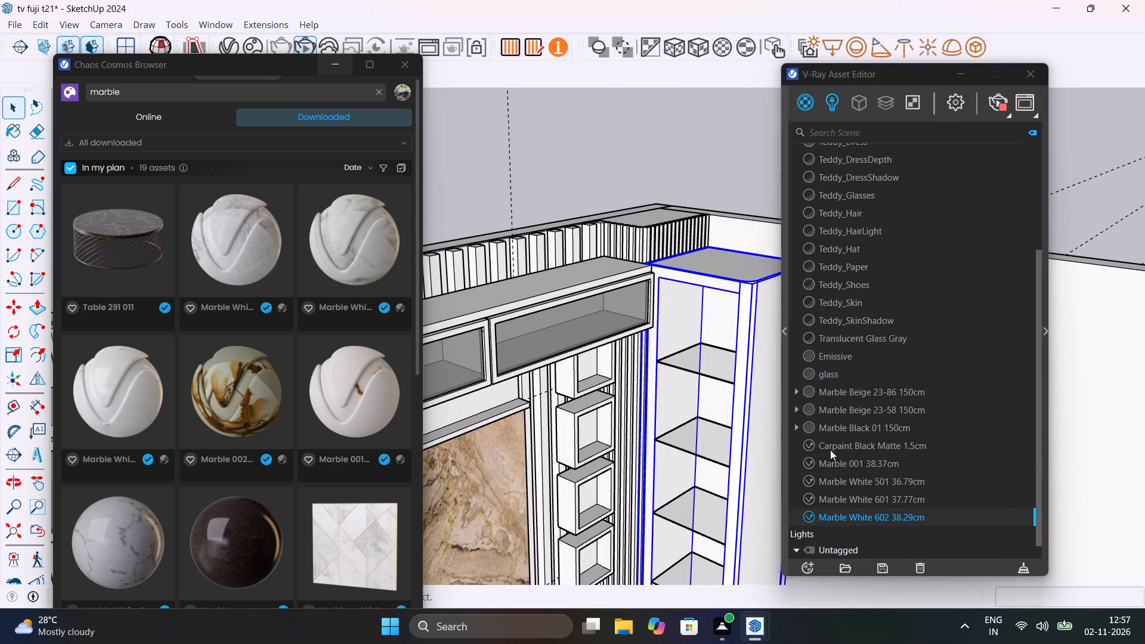
pyautogui.rightClick(896, 517)
pyautogui.click(952, 358)
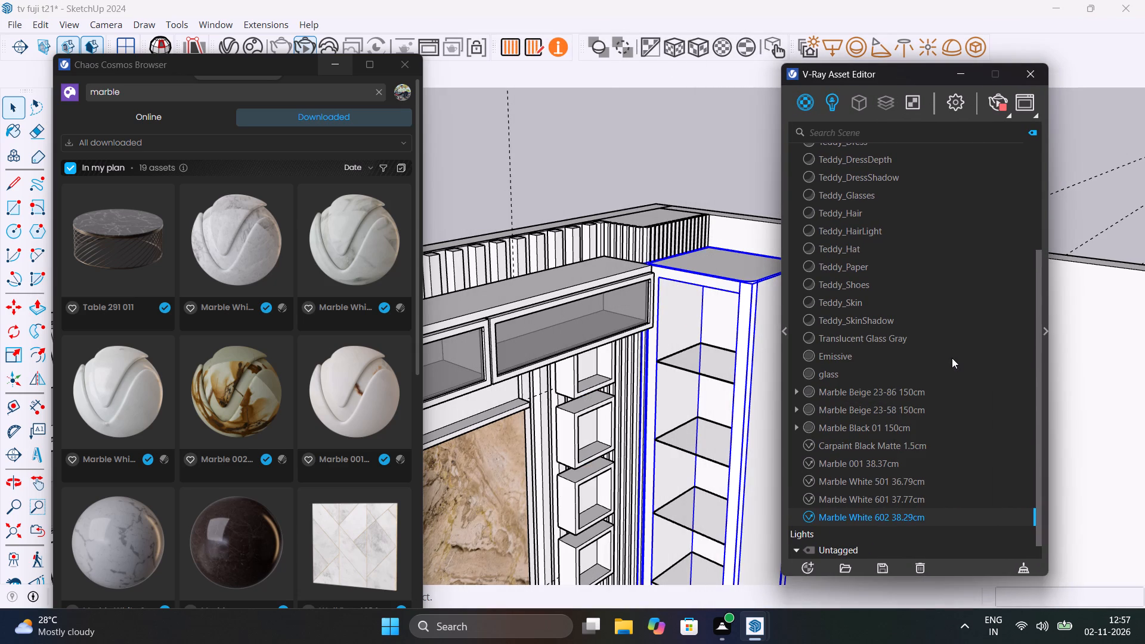
pyautogui.click(639, 145)
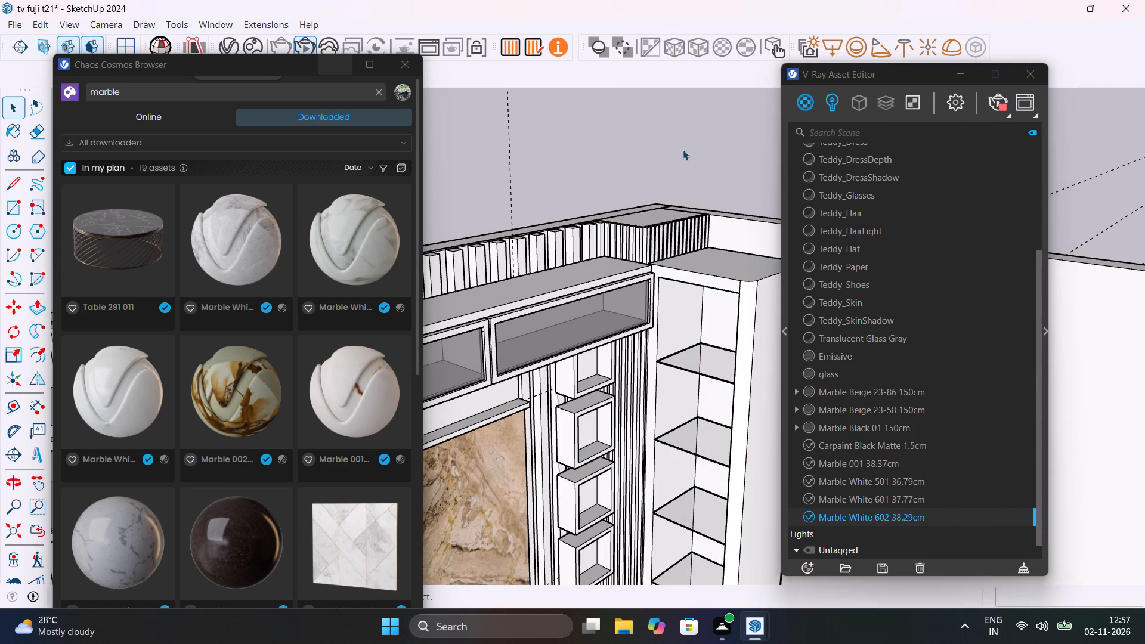
# Restart the interactive render on a view of the tall corner cabinet, inspect its marble finish, and end the render.
pyautogui.moveTo(676, 147); pyautogui.dragTo(739, 190, button='middle')
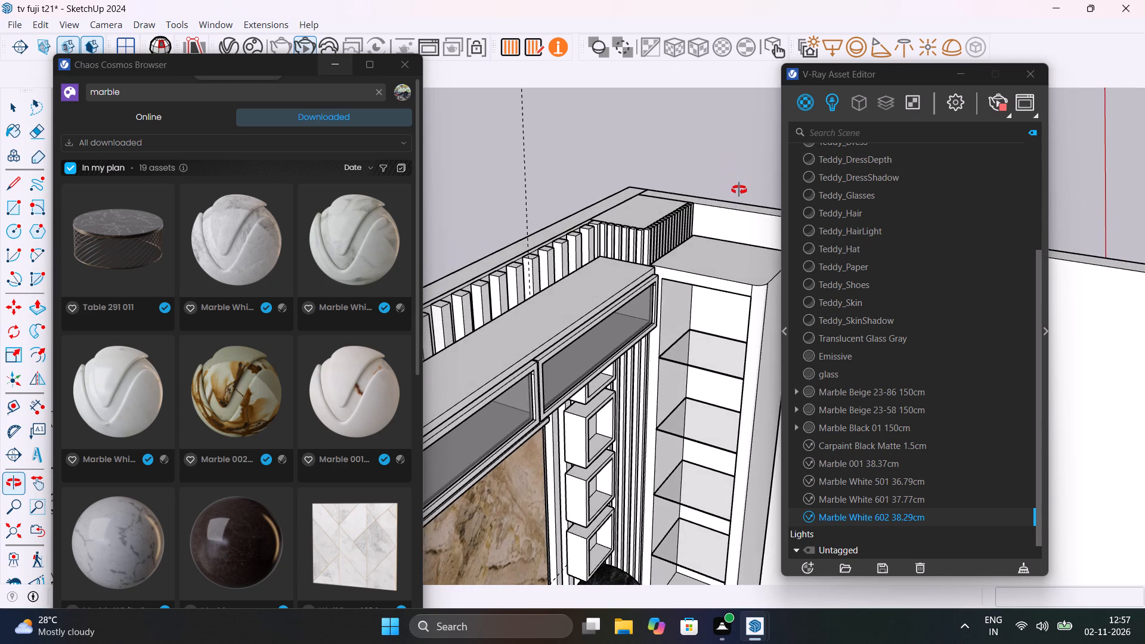
pyautogui.moveTo(739, 190); pyautogui.dragTo(705, 116, button='middle')
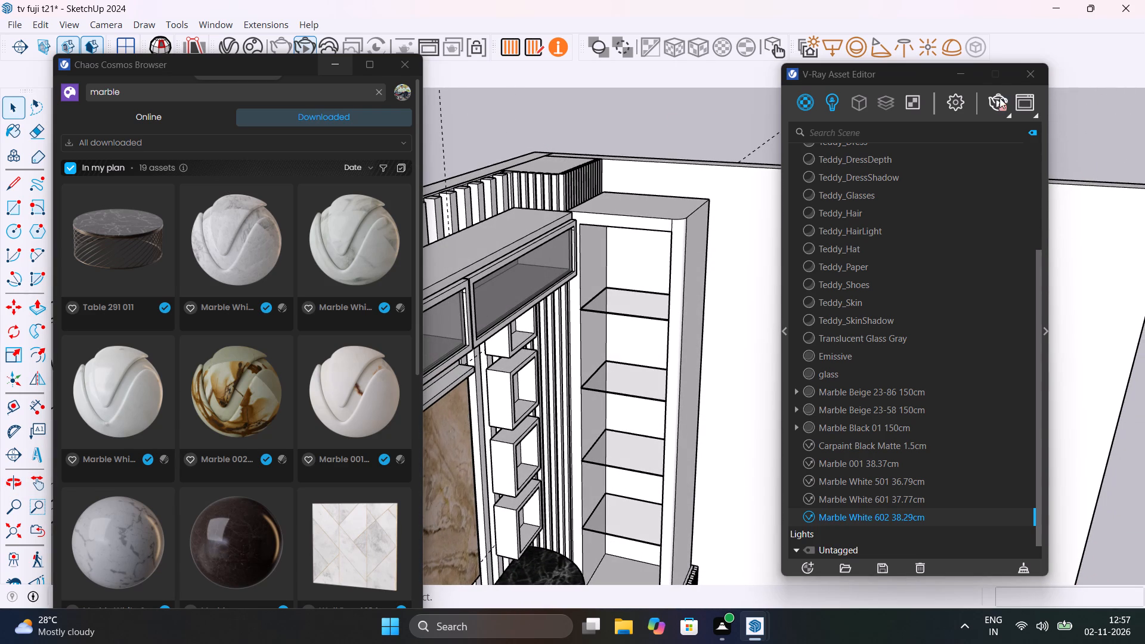
pyautogui.click(1000, 100)
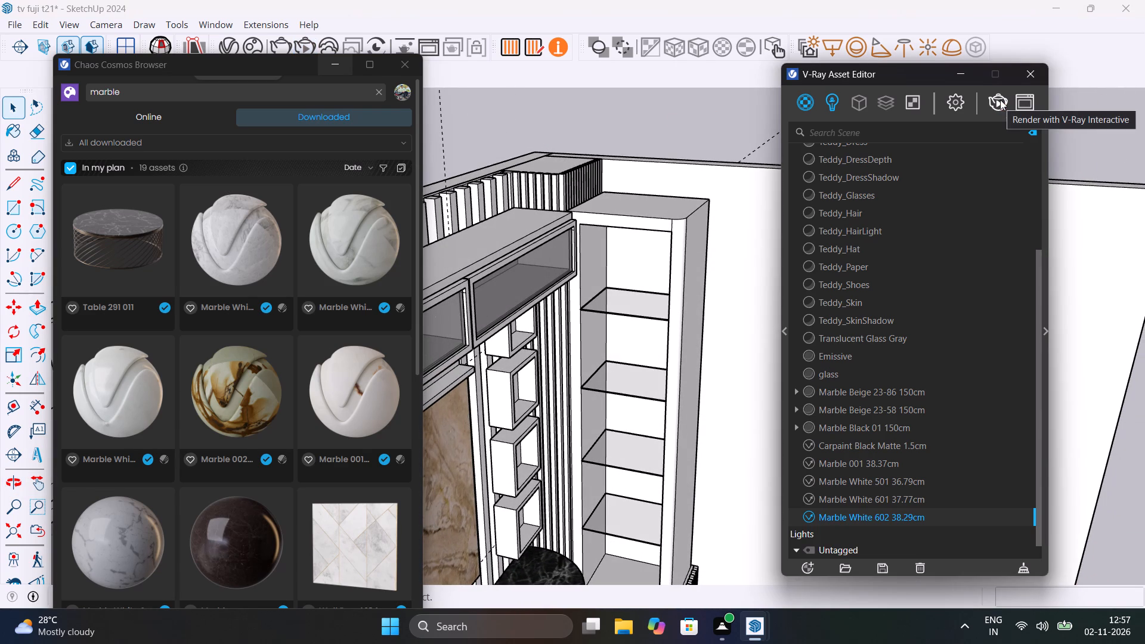
pyautogui.click(1000, 100)
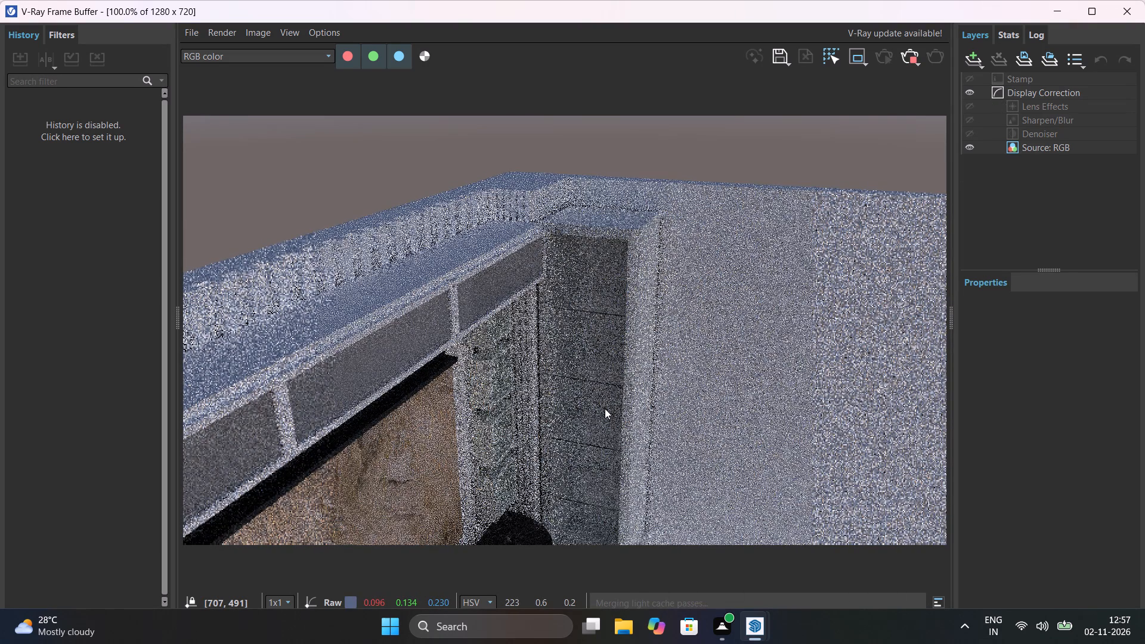
pyautogui.scroll(-1, 605, 408)
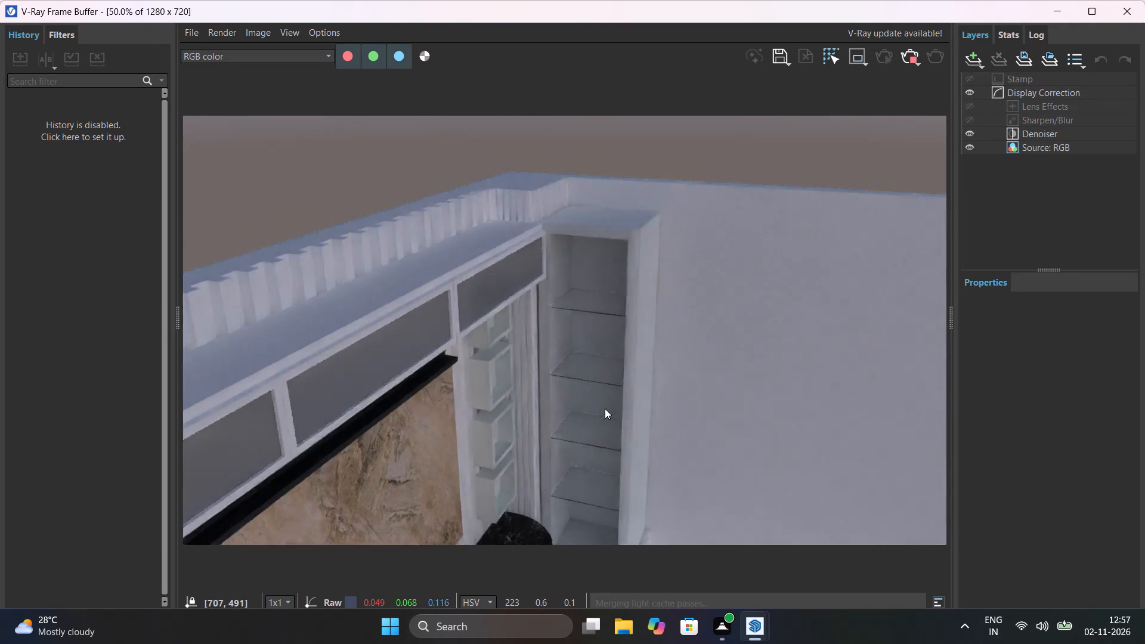
pyautogui.scroll(1, 605, 408)
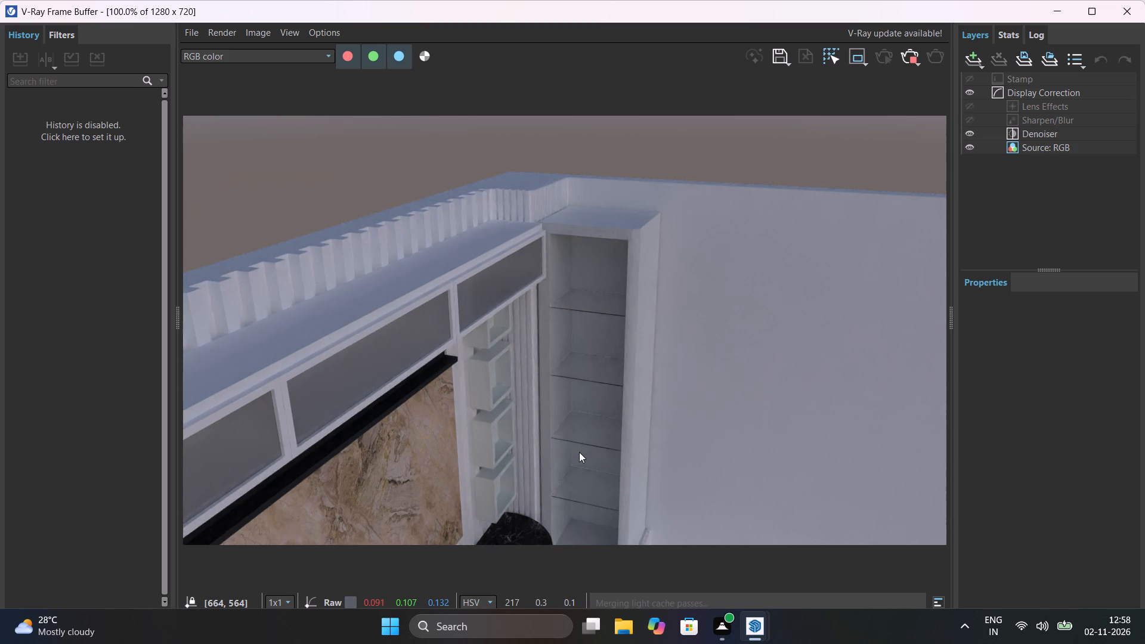
pyautogui.scroll(-1, 599, 435)
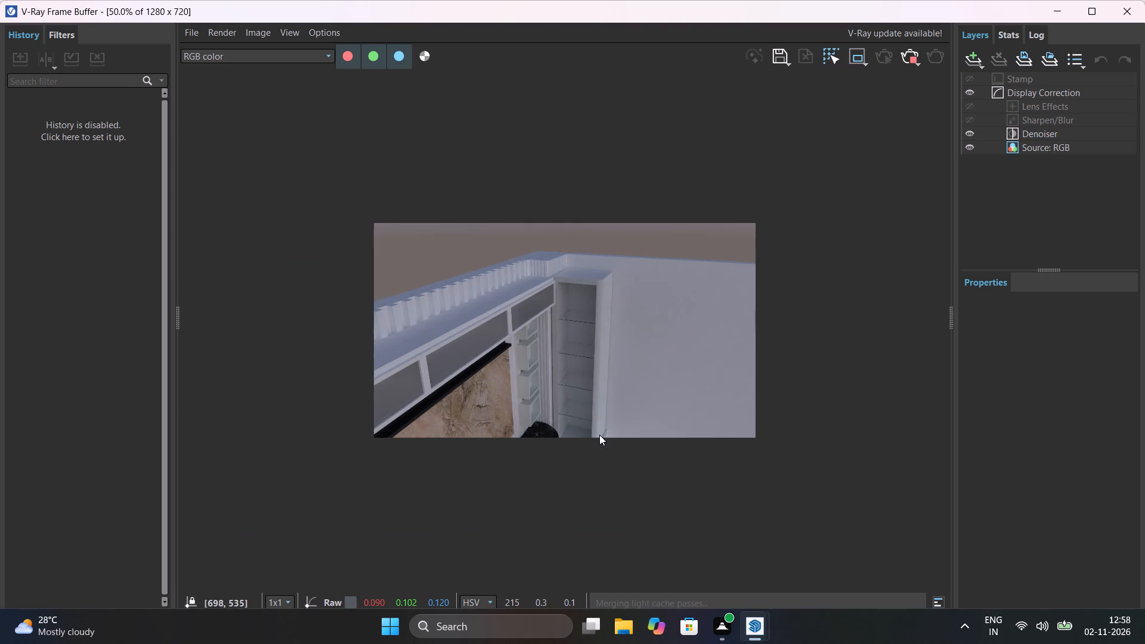
pyautogui.scroll(1, 598, 391)
pyautogui.click(909, 57)
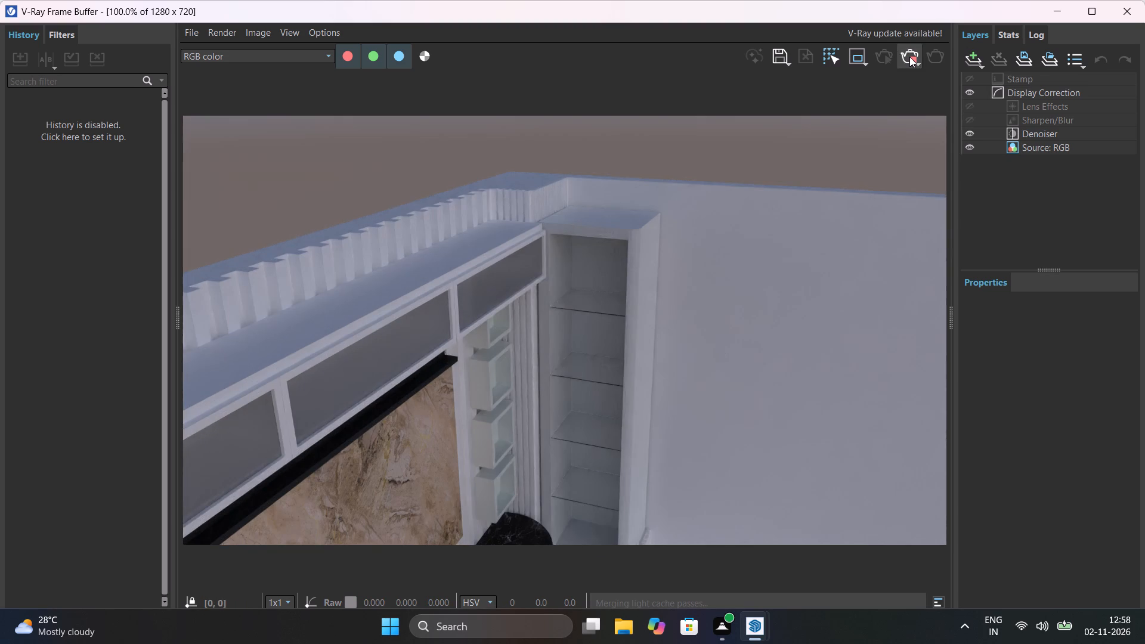
pyautogui.click(1135, 15)
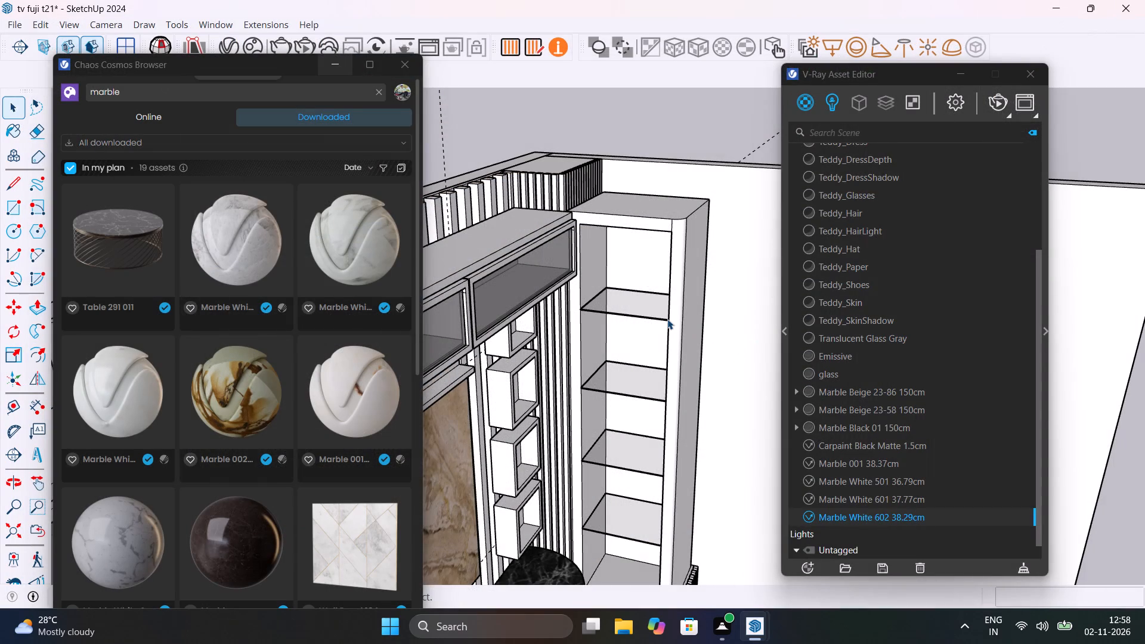
# Select the TV console under the marble panel and delete the Marble White 601 37.77cm material from the scene.
pyautogui.moveTo(667, 318); pyautogui.dragTo(645, 455, button='middle')
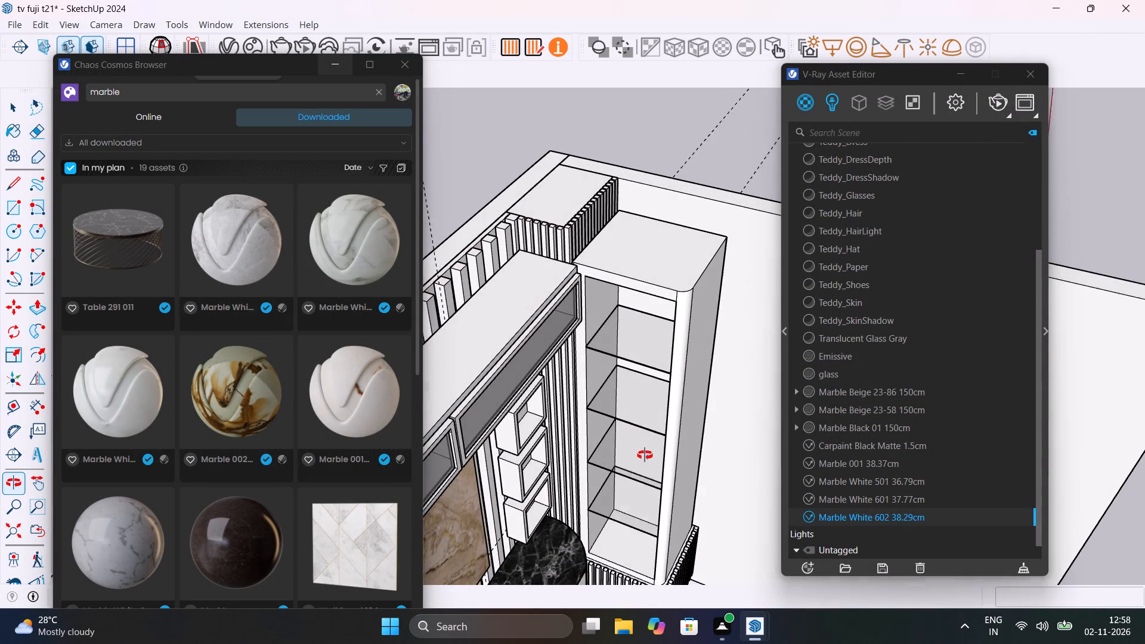
pyautogui.moveTo(645, 455); pyautogui.dragTo(645, 456, button='middle')
pyautogui.scroll(-5, 672, 365)
pyautogui.scroll(-1, 676, 434)
pyautogui.keyDown('shift'); pyautogui.moveTo(672, 429); pyautogui.dragTo(669, 419, button='middle'); pyautogui.keyUp('shift')
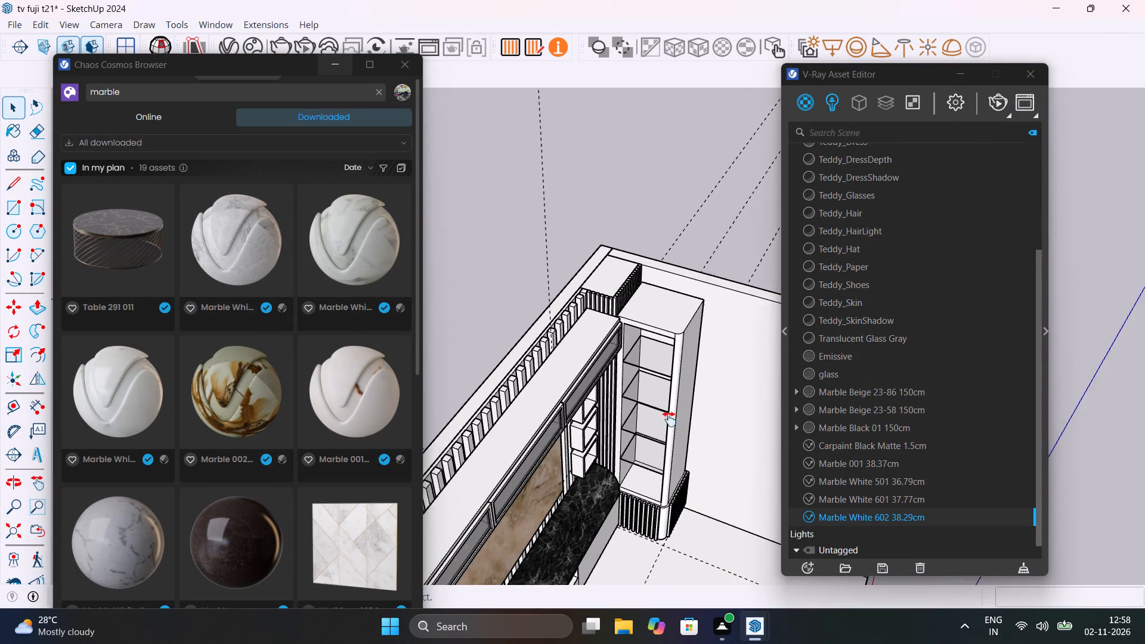
pyautogui.keyDown('shift'); pyautogui.moveTo(669, 419); pyautogui.dragTo(790, 187, button='middle'); pyautogui.keyUp('shift')
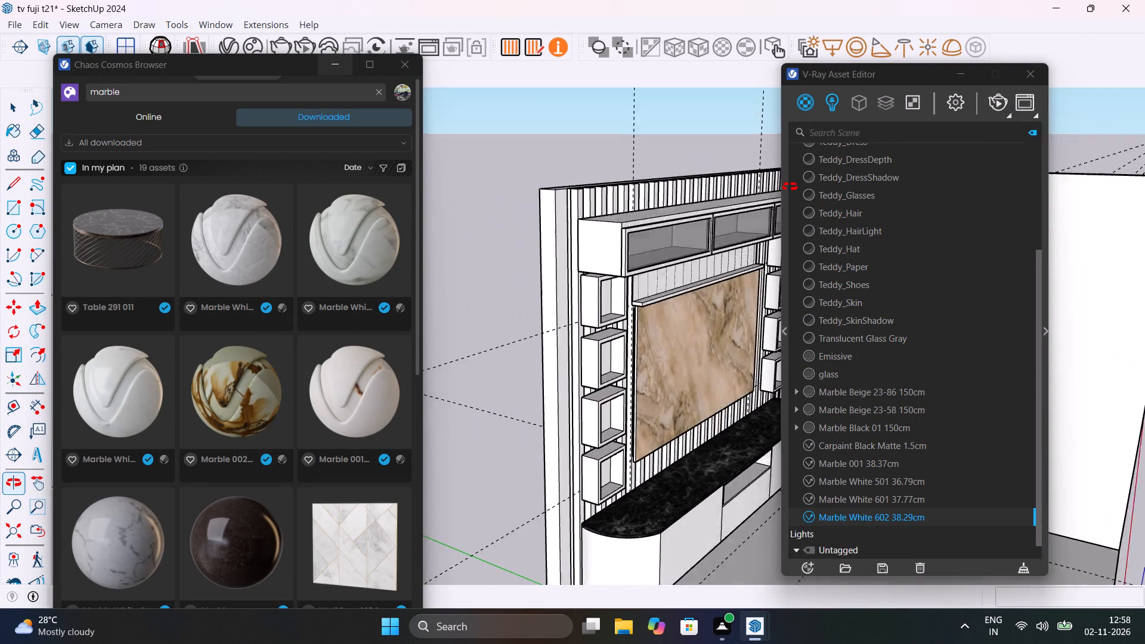
pyautogui.keyDown('shift'); pyautogui.moveTo(790, 187); pyautogui.dragTo(787, 185, button='middle'); pyautogui.keyUp('shift')
pyautogui.scroll(1, 647, 538)
pyautogui.keyDown('shift'); pyautogui.moveTo(647, 538); pyautogui.dragTo(636, 417, button='middle'); pyautogui.keyUp('shift')
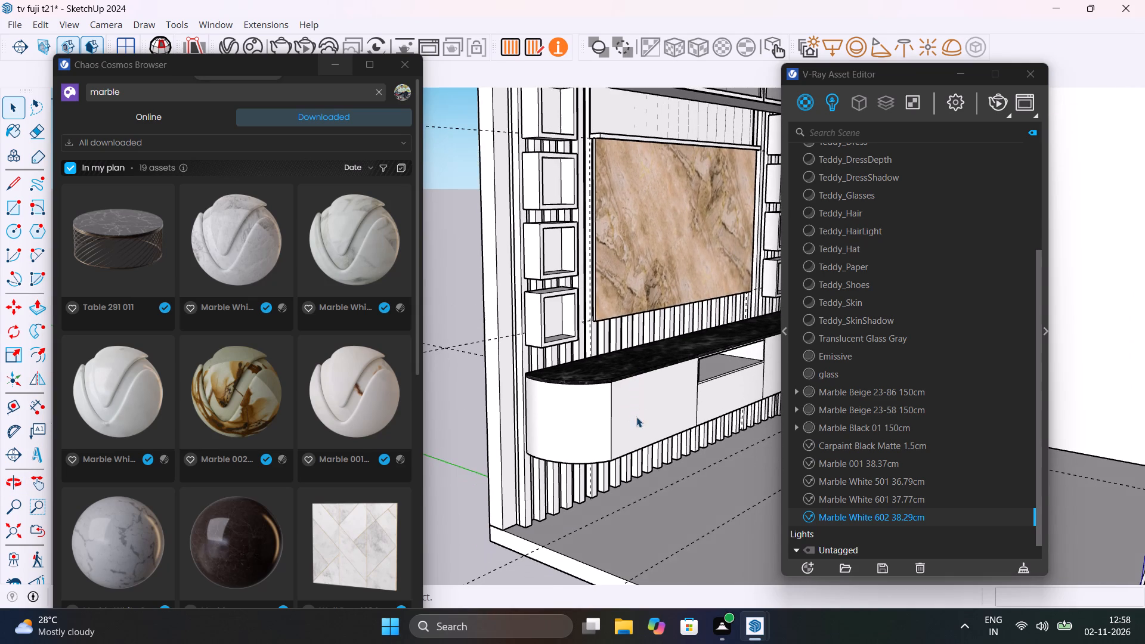
pyautogui.click(641, 402)
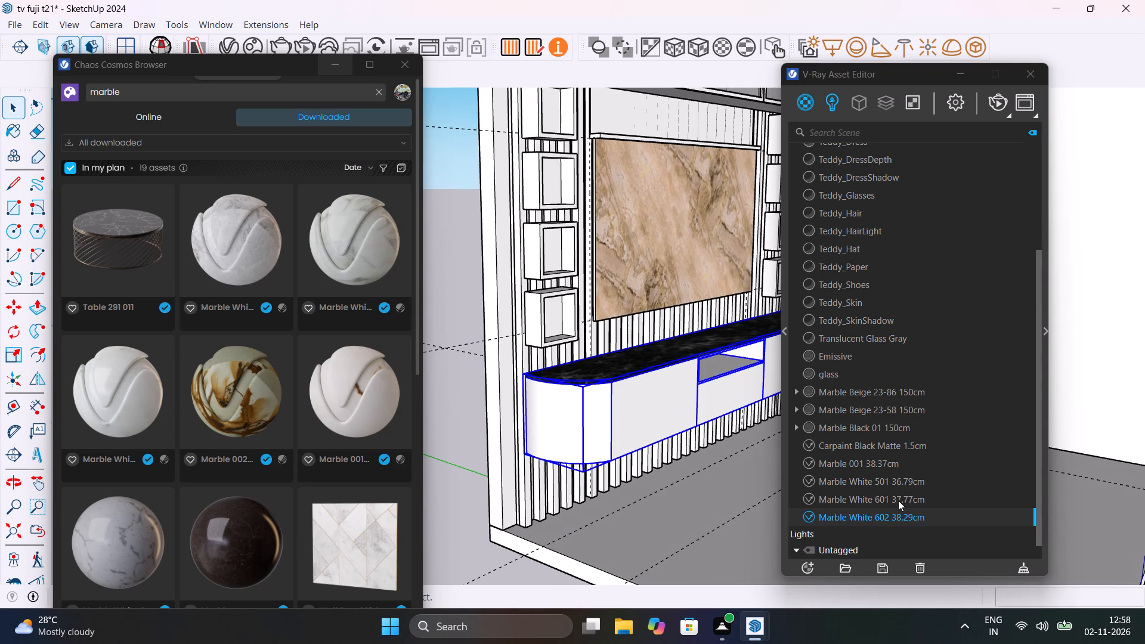
pyautogui.rightClick(899, 497)
pyautogui.click(929, 443)
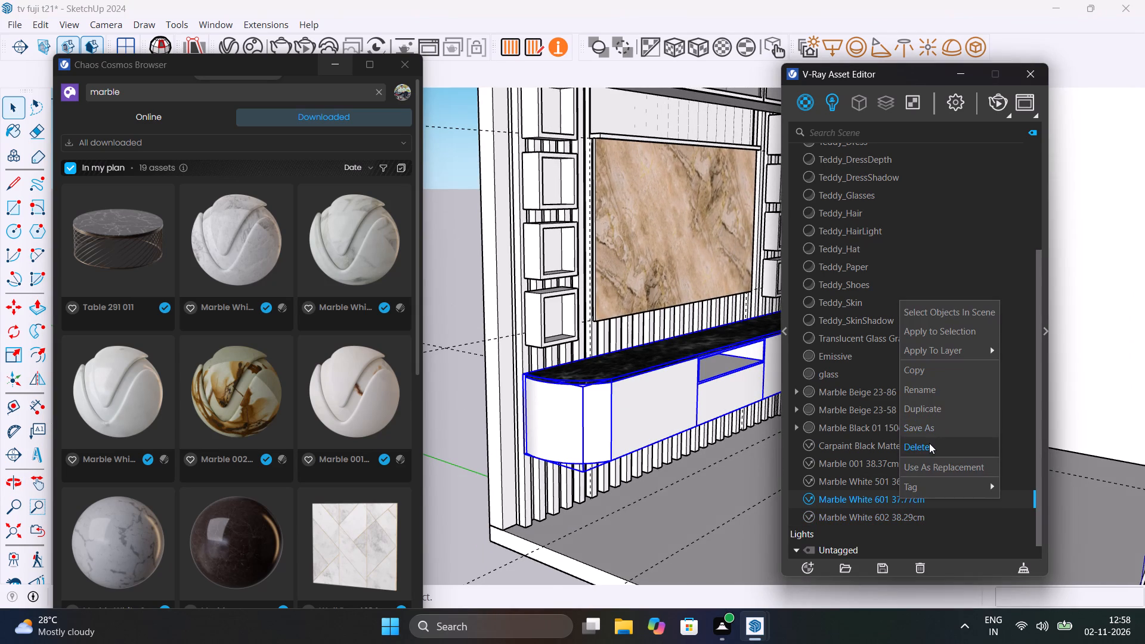
pyautogui.click(621, 312)
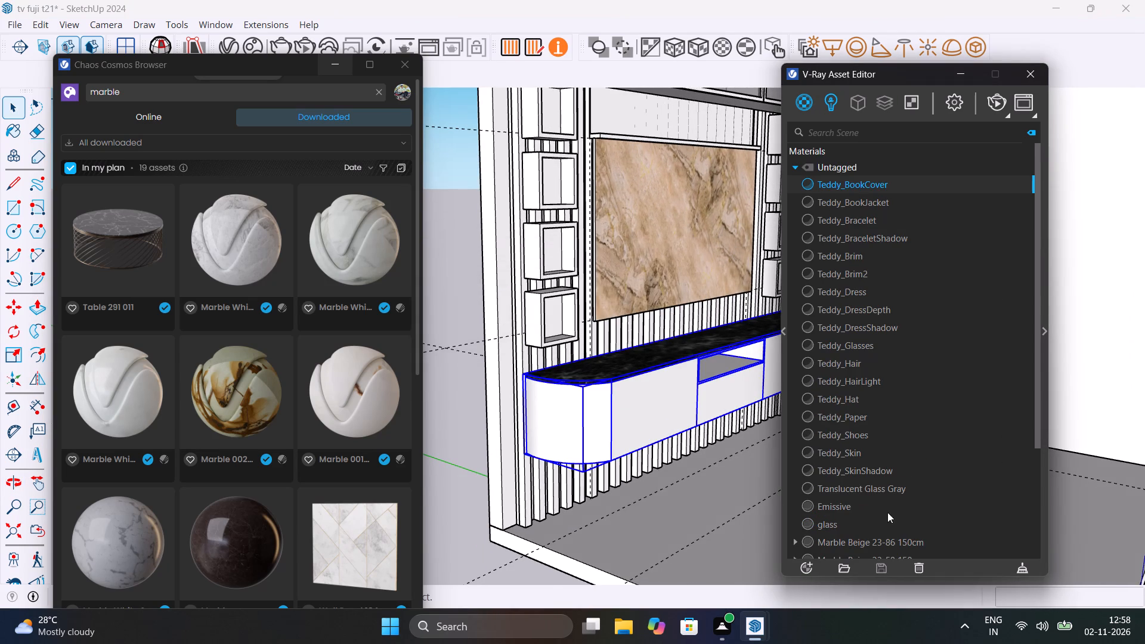
# Delete the Marble White 501 36.79cm material from the scene.
pyautogui.scroll(-10, 877, 410)
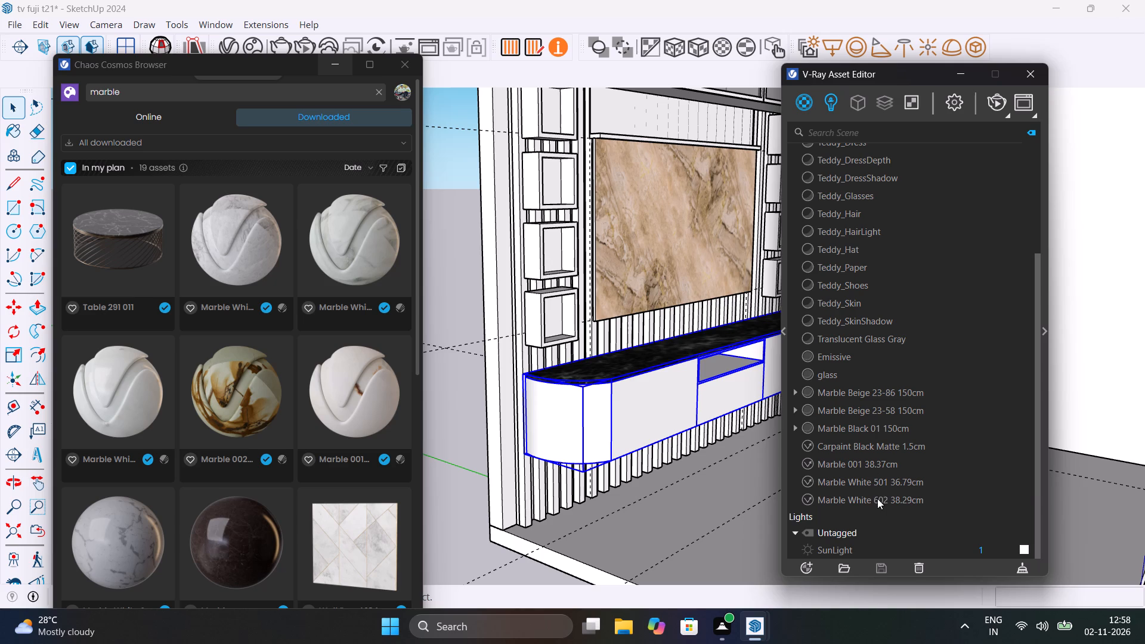
pyautogui.click(934, 479)
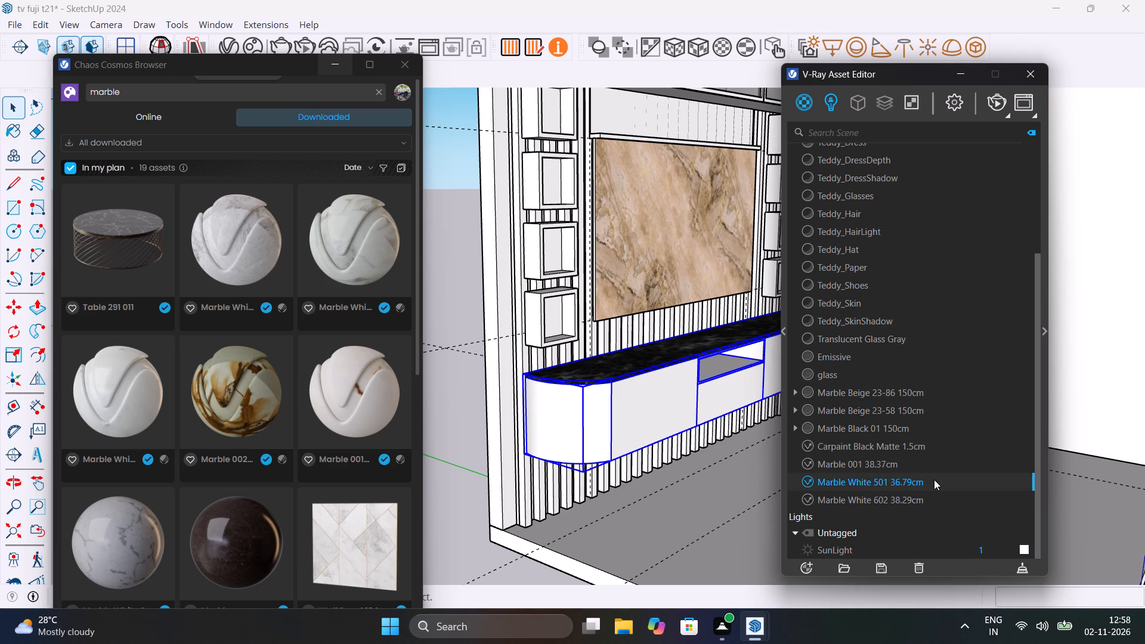
pyautogui.rightClick(934, 479)
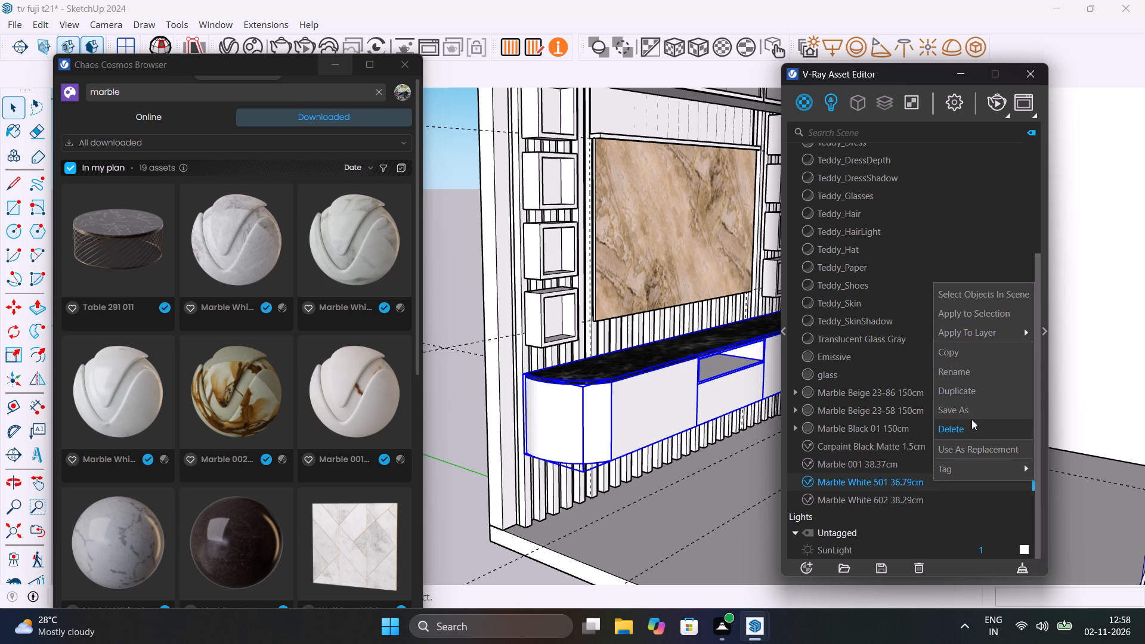
pyautogui.click(973, 423)
pyautogui.click(620, 315)
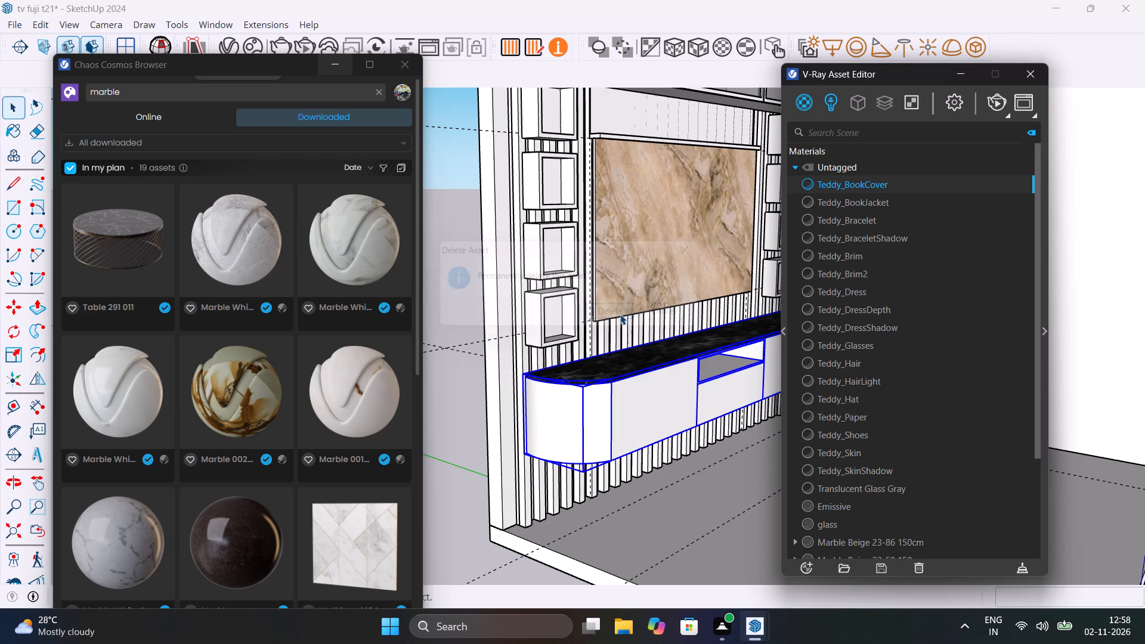
# Inside the TV console group, apply Marble White 602 38.29cm to the near rounded end, adjoining door front and drawer front below the open niche.
pyautogui.scroll(-4, 1113, 394)
pyautogui.scroll(-12, 956, 392)
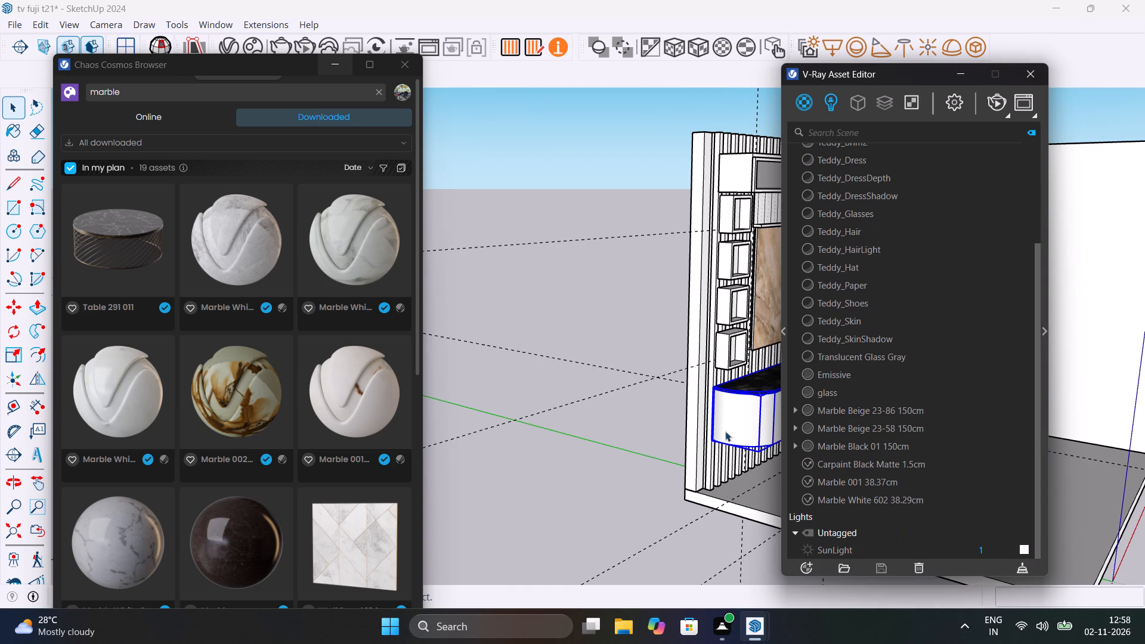
pyautogui.moveTo(726, 425); pyautogui.dragTo(492, 454, button='middle')
pyautogui.scroll(5, 572, 429)
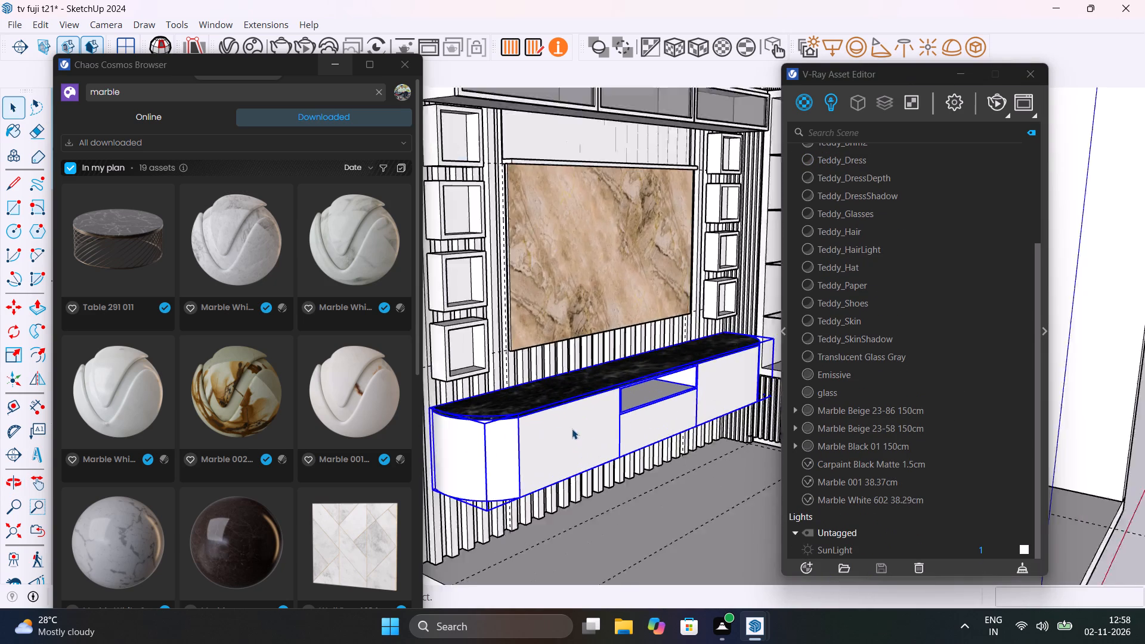
pyautogui.scroll(1, 581, 441)
pyautogui.moveTo(581, 441); pyautogui.dragTo(639, 428, button='middle')
pyautogui.click(930, 498)
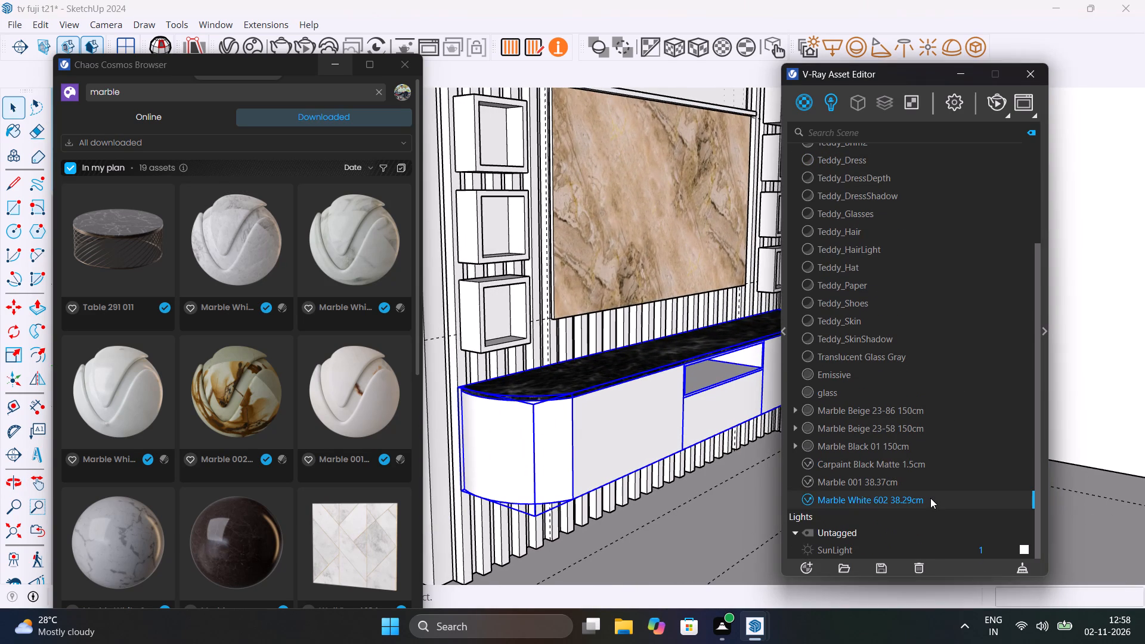
pyautogui.click(599, 434)
pyautogui.doubleClick(599, 434)
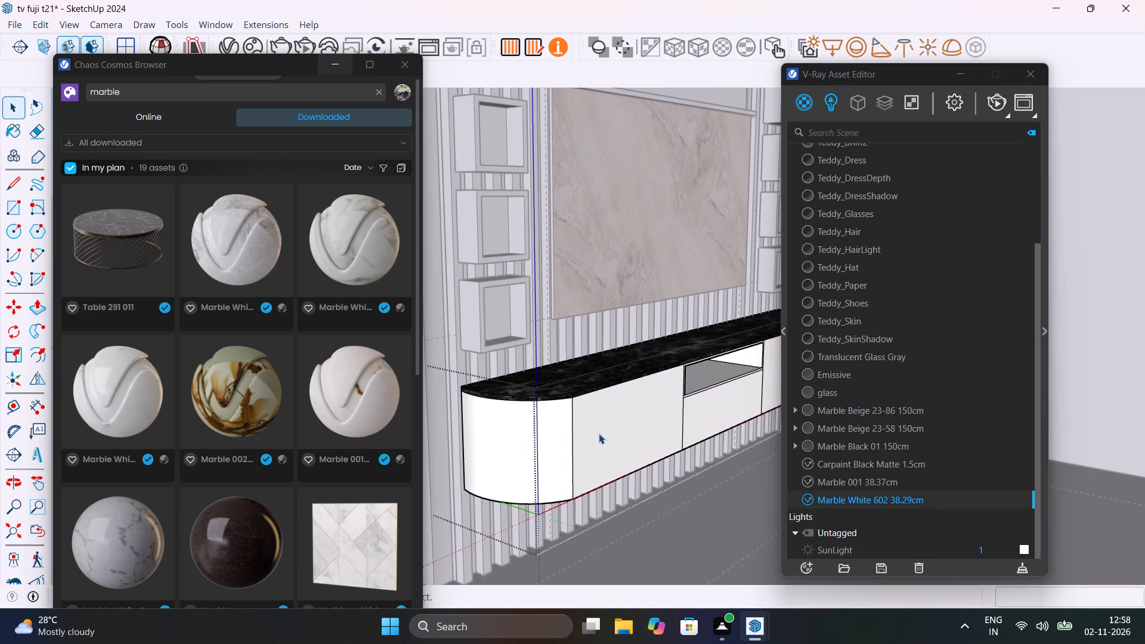
pyautogui.click(599, 434)
pyautogui.rightClick(893, 501)
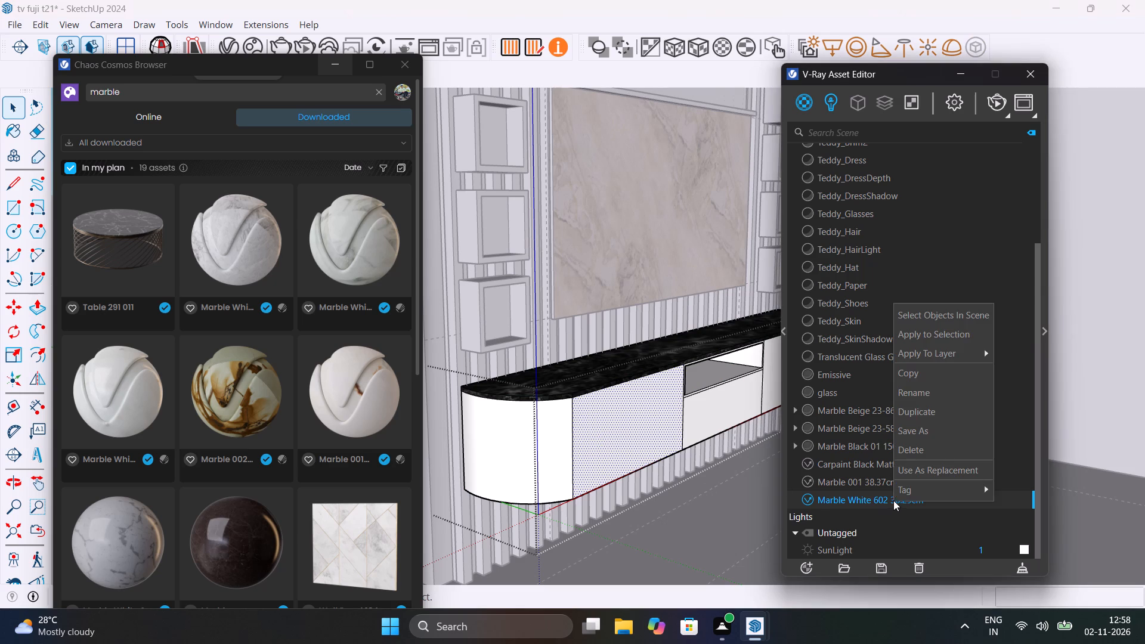
pyautogui.click(938, 333)
pyautogui.click(561, 432)
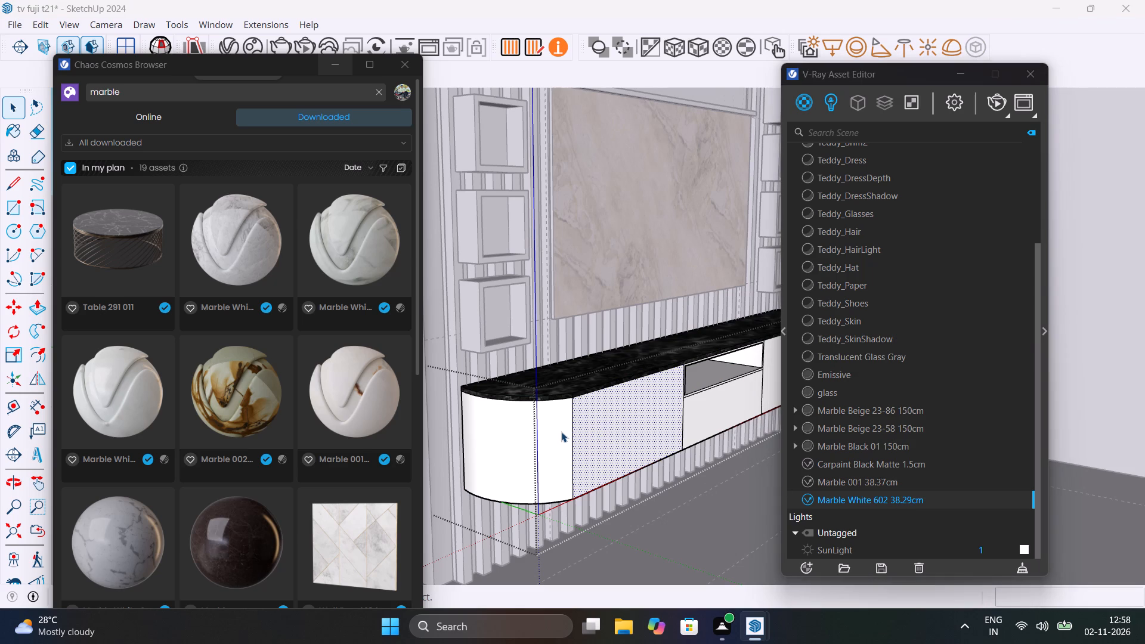
pyautogui.rightClick(875, 503)
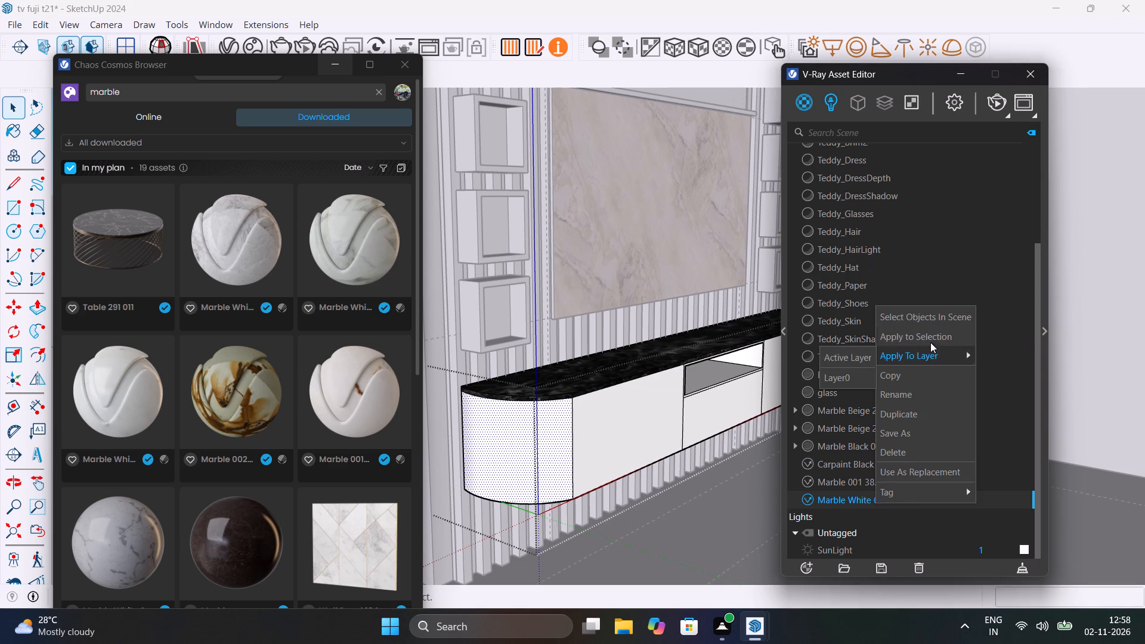
pyautogui.click(930, 342)
pyautogui.click(716, 410)
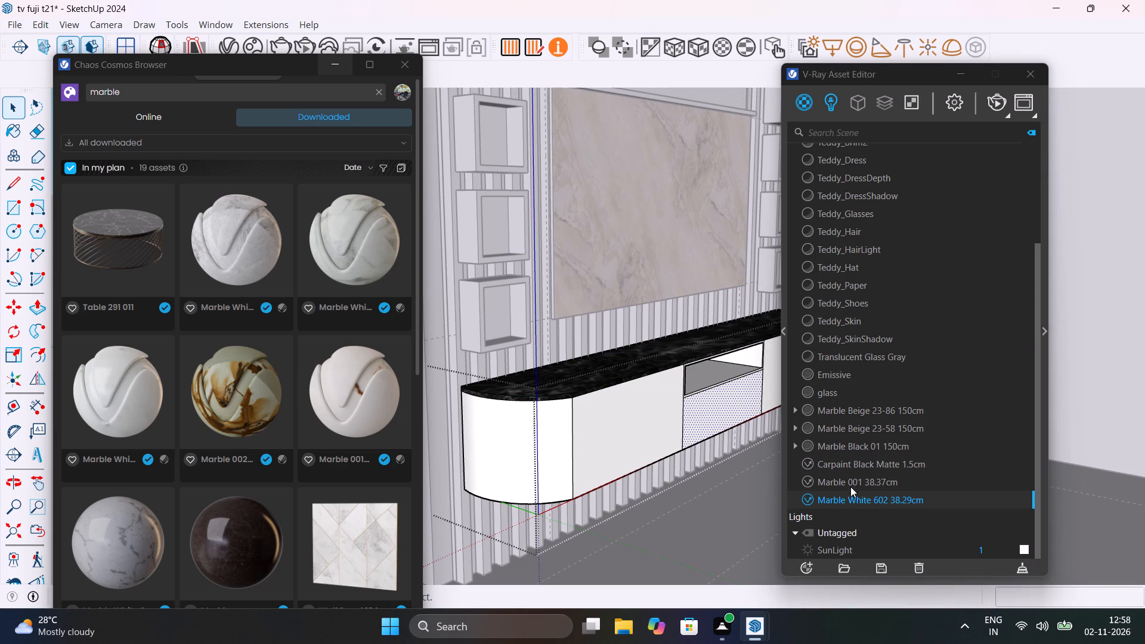
pyautogui.rightClick(858, 499)
pyautogui.click(896, 336)
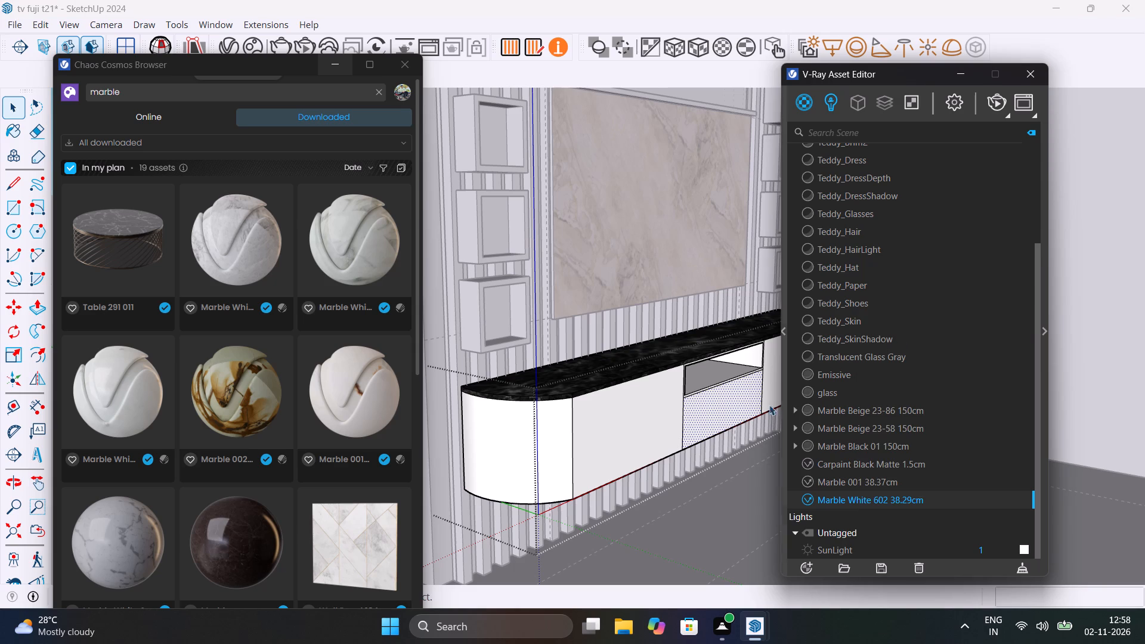
# Apply Marble White 602 38.29cm to the console's remaining door front and the rounded end beside the corner cabinet.
pyautogui.moveTo(682, 454); pyautogui.dragTo(508, 527, button='middle')
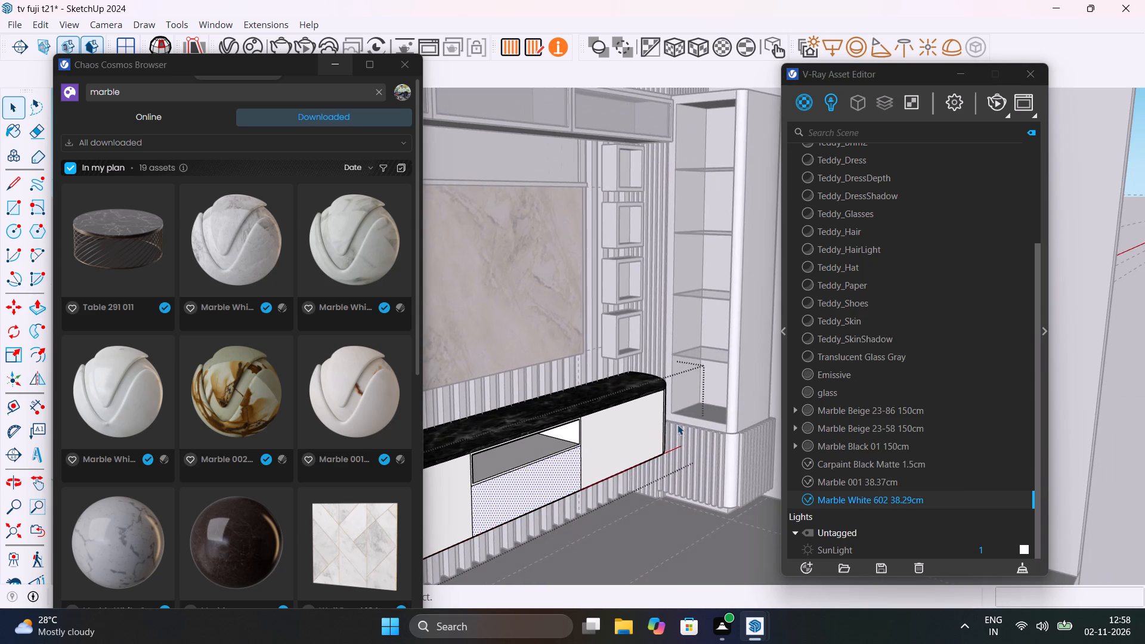
pyautogui.scroll(4, 667, 422)
pyautogui.click(632, 431)
pyautogui.rightClick(871, 502)
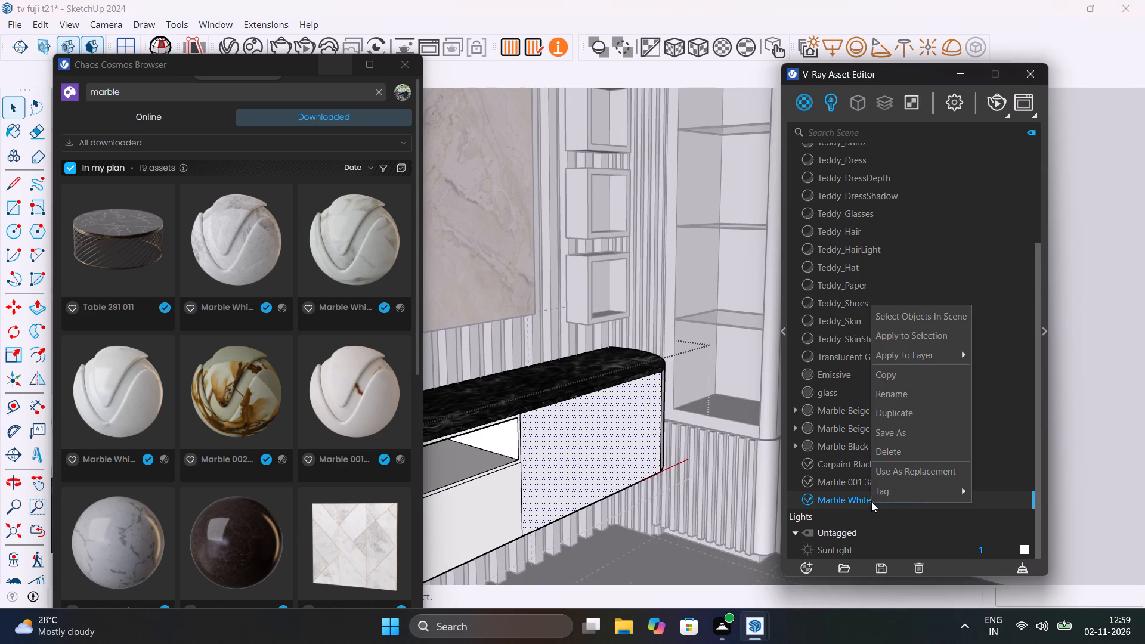
pyautogui.click(923, 332)
pyautogui.scroll(5, 676, 412)
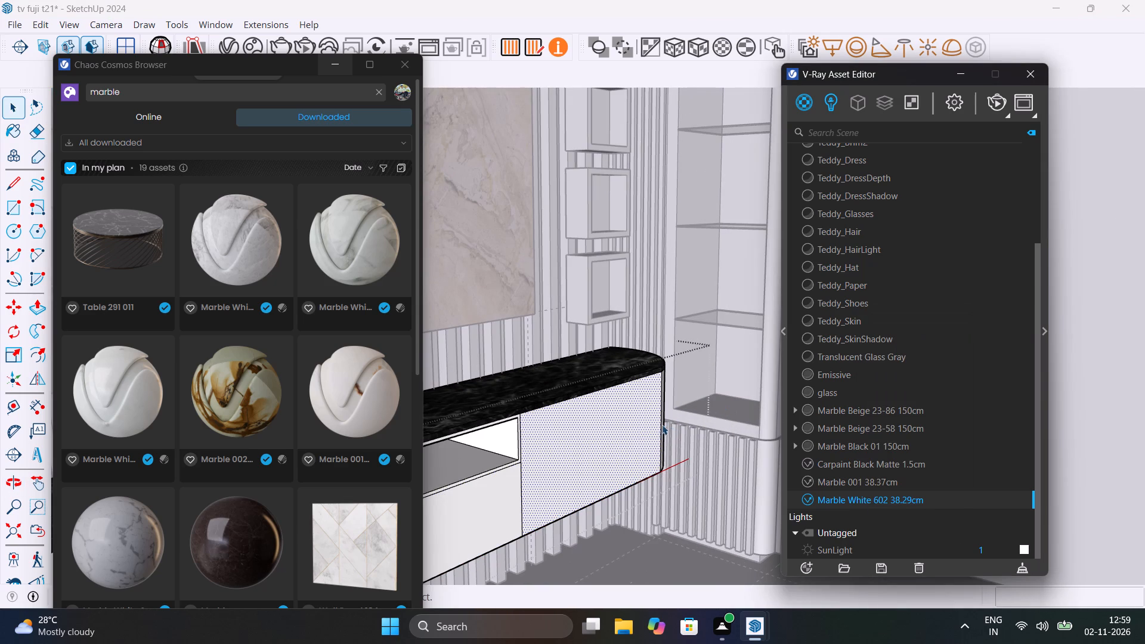
pyautogui.scroll(9, 657, 420)
pyautogui.moveTo(669, 438); pyautogui.dragTo(496, 474, button='middle')
pyautogui.click(623, 416)
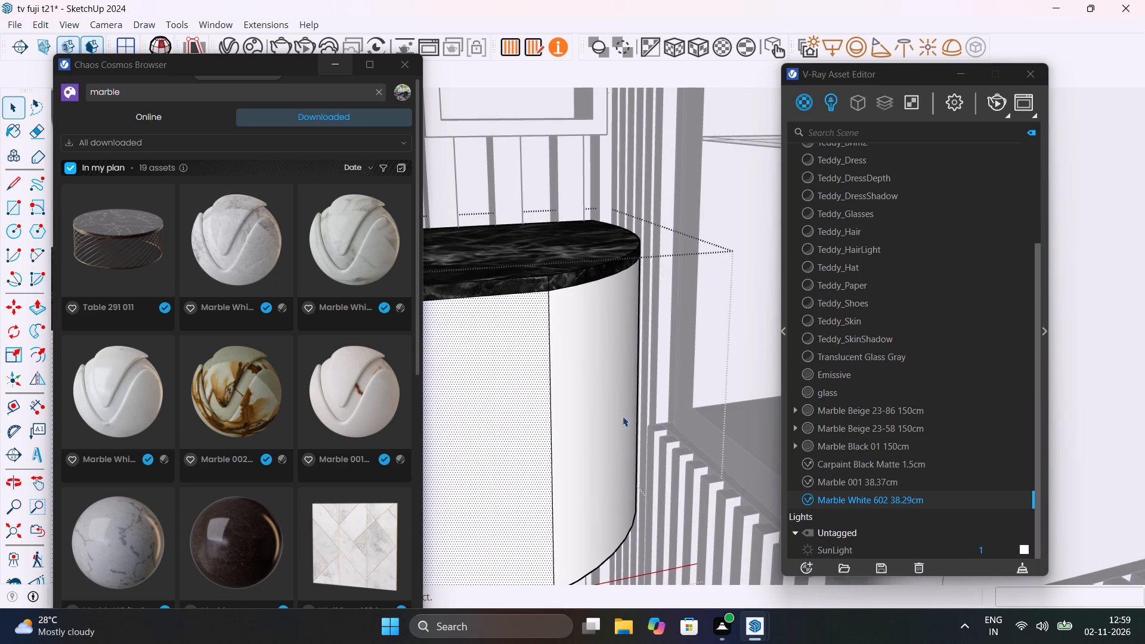
pyautogui.rightClick(862, 497)
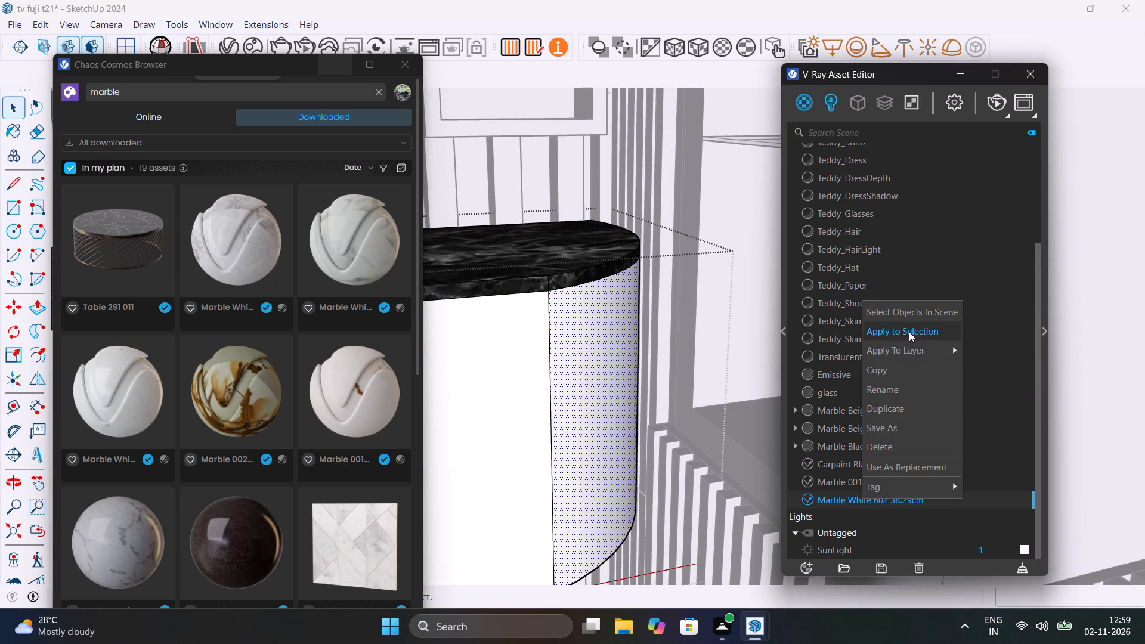
pyautogui.click(909, 332)
# Leave the console group and apply Marble White 602 38.29cm to the square niche frames beside the beige marble panel.
pyautogui.scroll(-18, 570, 444)
pyautogui.moveTo(567, 450); pyautogui.dragTo(589, 469, button='middle')
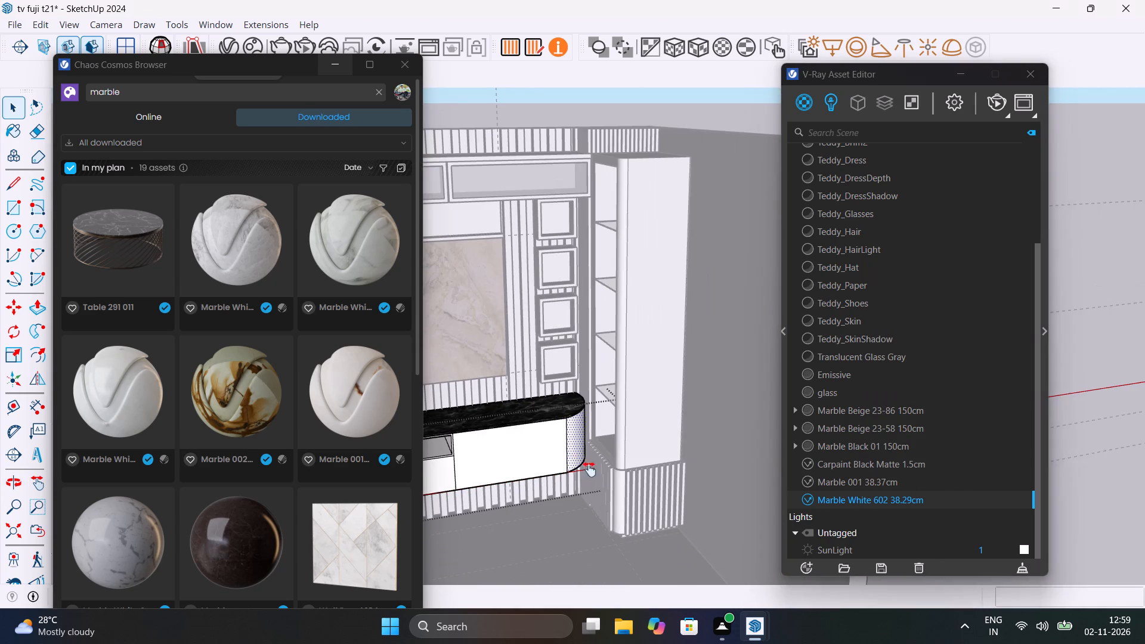
pyautogui.moveTo(589, 469); pyautogui.dragTo(862, 561, button='middle')
pyautogui.scroll(-6, 731, 462)
pyautogui.keyDown('shift'); pyautogui.moveTo(658, 463); pyautogui.dragTo(703, 413, button='middle'); pyautogui.keyUp('shift')
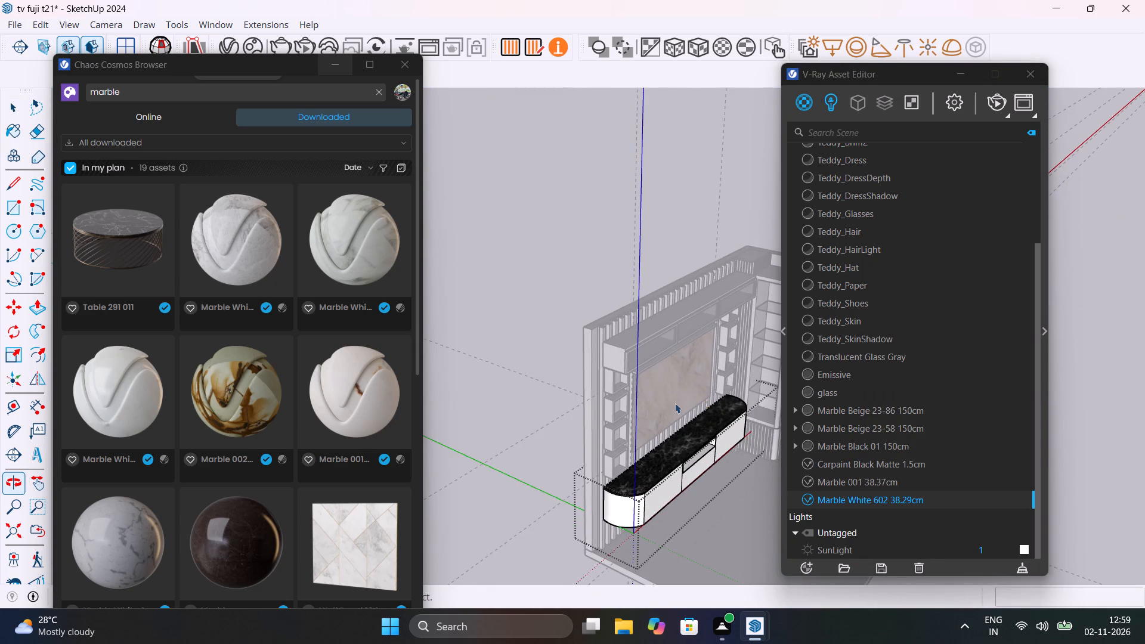
pyautogui.scroll(15, 658, 401)
pyautogui.click(568, 412)
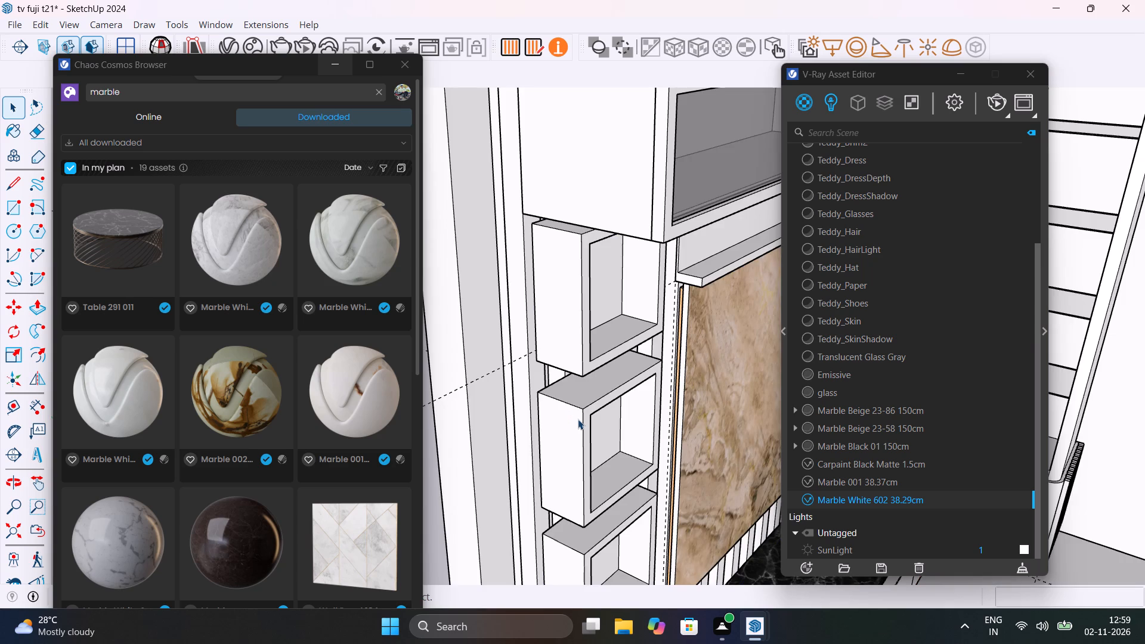
pyautogui.click(578, 420)
pyautogui.rightClick(891, 498)
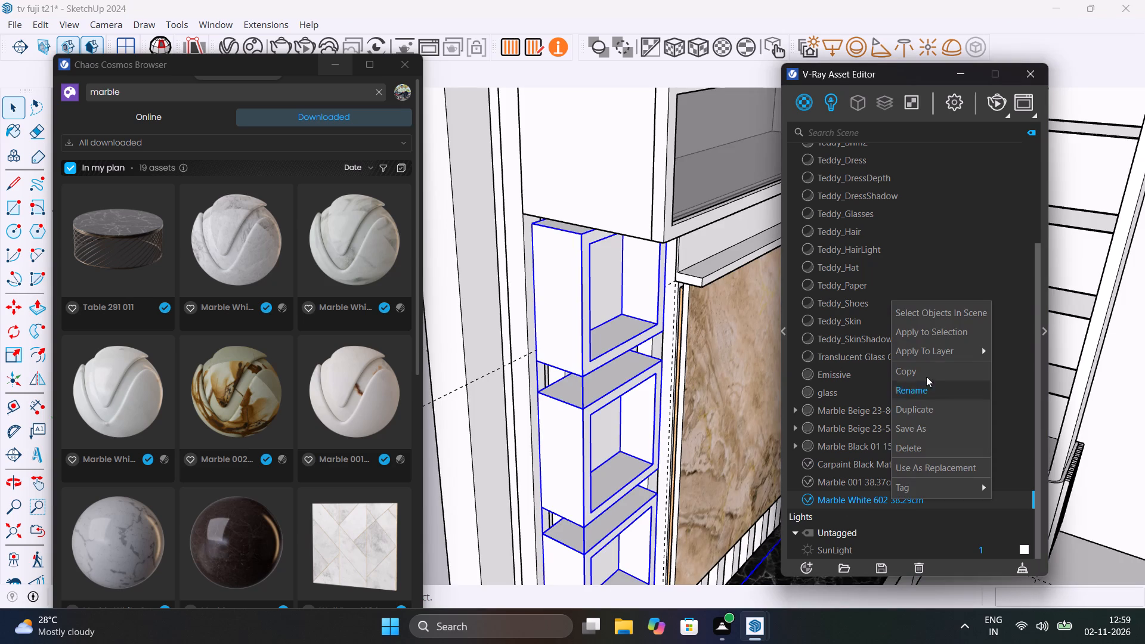
pyautogui.click(940, 338)
# Apply Marble White 602 38.29cm to the long overhead cabinet above the beige marble panel.
pyautogui.scroll(-8, 588, 457)
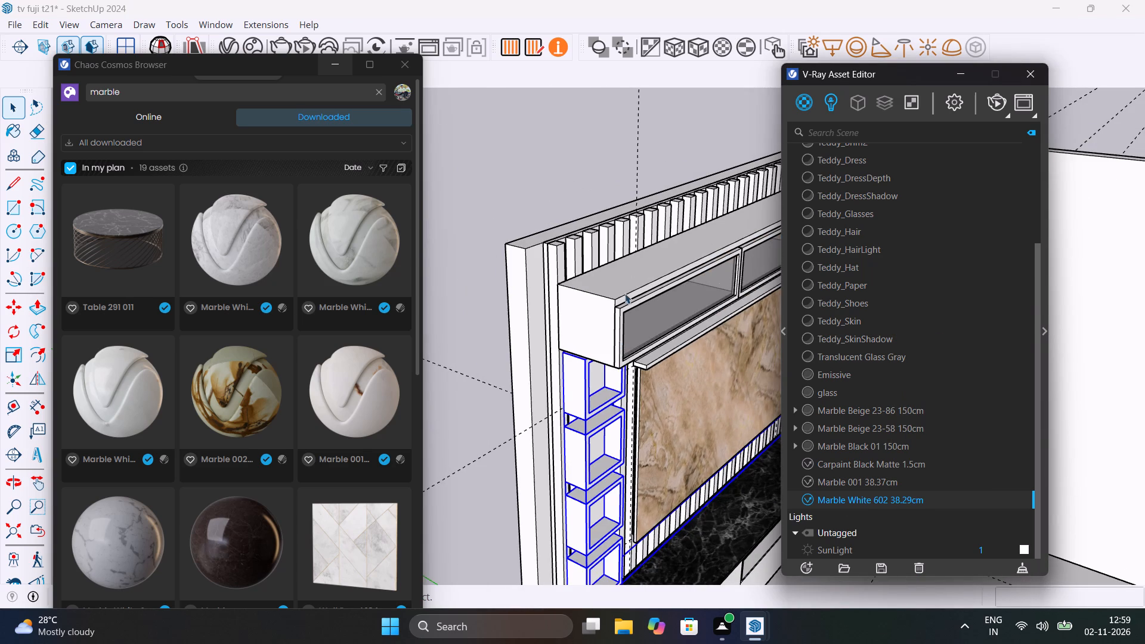
pyautogui.scroll(7, 626, 311)
pyautogui.moveTo(631, 315); pyautogui.dragTo(530, 279, button='middle')
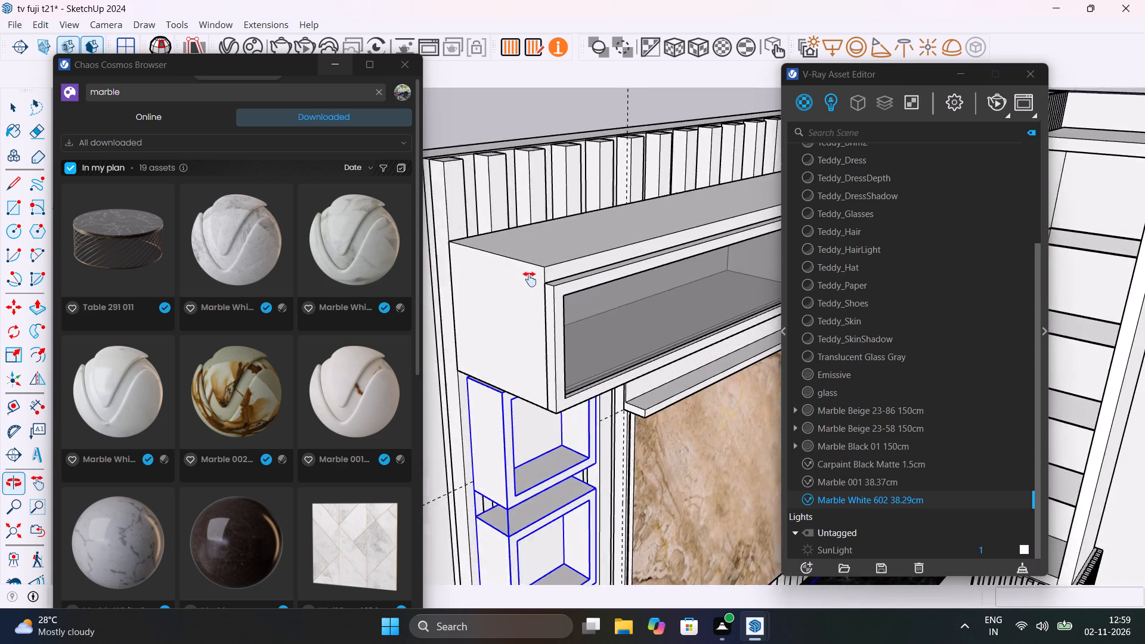
pyautogui.moveTo(530, 279); pyautogui.dragTo(466, 259, button='middle')
pyautogui.scroll(3, 470, 258)
pyautogui.click(472, 265)
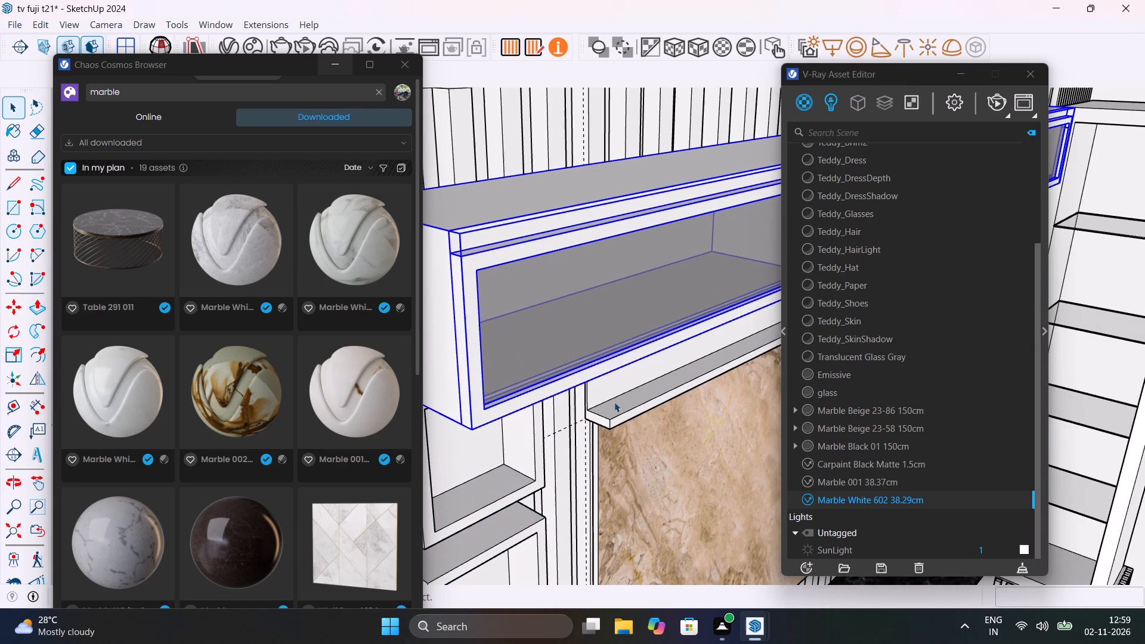
pyautogui.rightClick(887, 499)
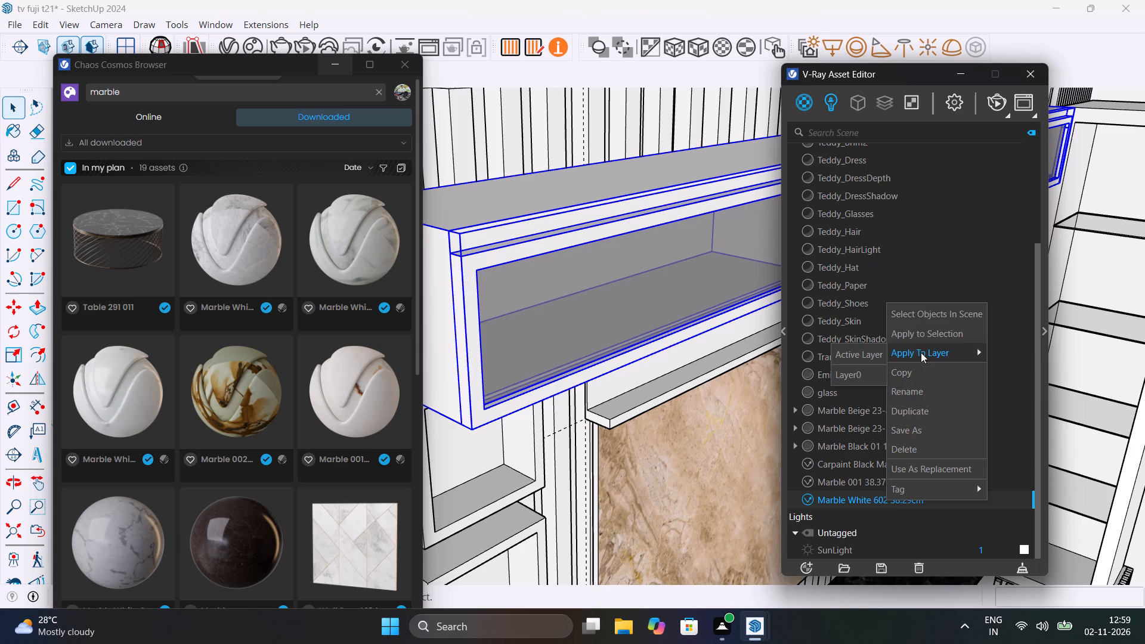
pyautogui.click(934, 335)
# Examine the whole TV unit from several angles to check the overhead cabinet, niche frames, console and corner cabinet.
pyautogui.scroll(-11, 590, 373)
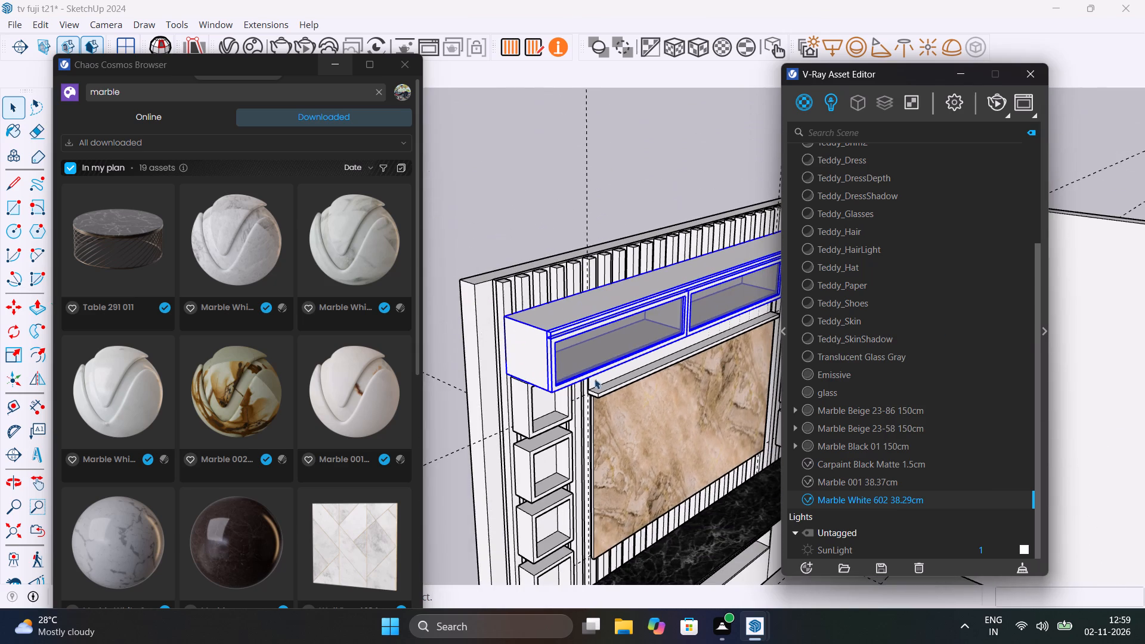
pyautogui.moveTo(630, 404); pyautogui.dragTo(510, 404, button='middle')
pyautogui.scroll(-7, 605, 398)
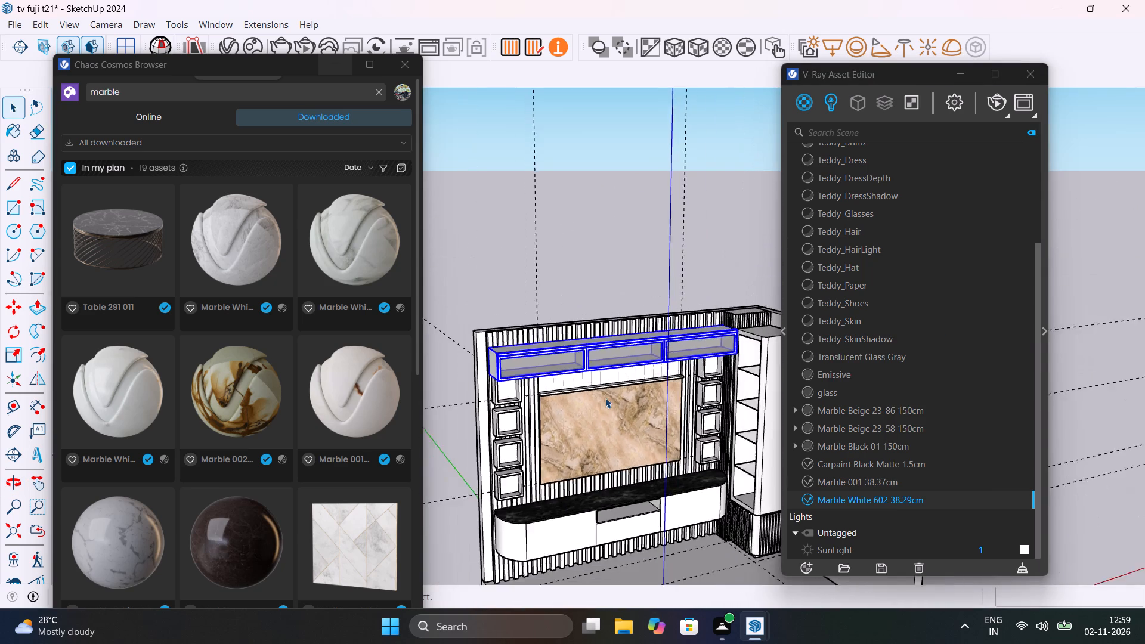
pyautogui.scroll(-2, 605, 398)
pyautogui.scroll(8, 683, 470)
pyautogui.keyDown('shift'); pyautogui.moveTo(647, 430); pyautogui.dragTo(771, 438, button='middle'); pyautogui.keyUp('shift')
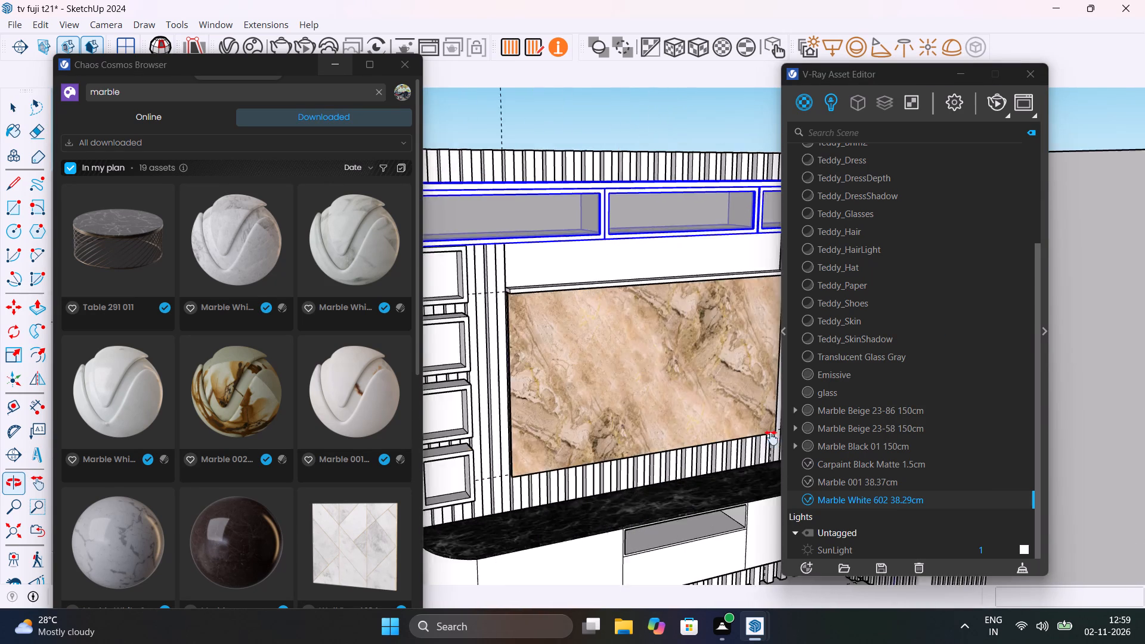
pyautogui.keyDown('shift'); pyautogui.moveTo(771, 438); pyautogui.dragTo(629, 395, button='middle'); pyautogui.keyUp('shift')
pyautogui.scroll(1, 629, 396)
pyautogui.scroll(-10, 635, 402)
pyautogui.keyDown('shift'); pyautogui.moveTo(679, 425); pyautogui.dragTo(694, 374, button='middle'); pyautogui.keyUp('shift')
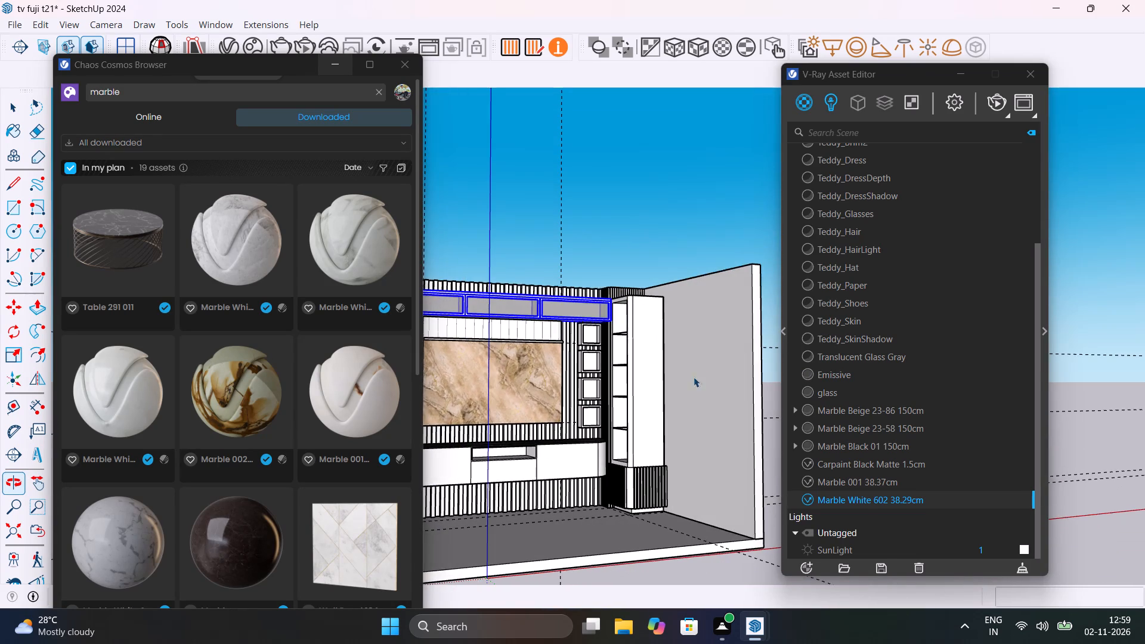
pyautogui.scroll(2, 612, 495)
pyautogui.keyDown('shift'); pyautogui.moveTo(653, 482); pyautogui.dragTo(830, 442, button='middle'); pyautogui.keyUp('shift')
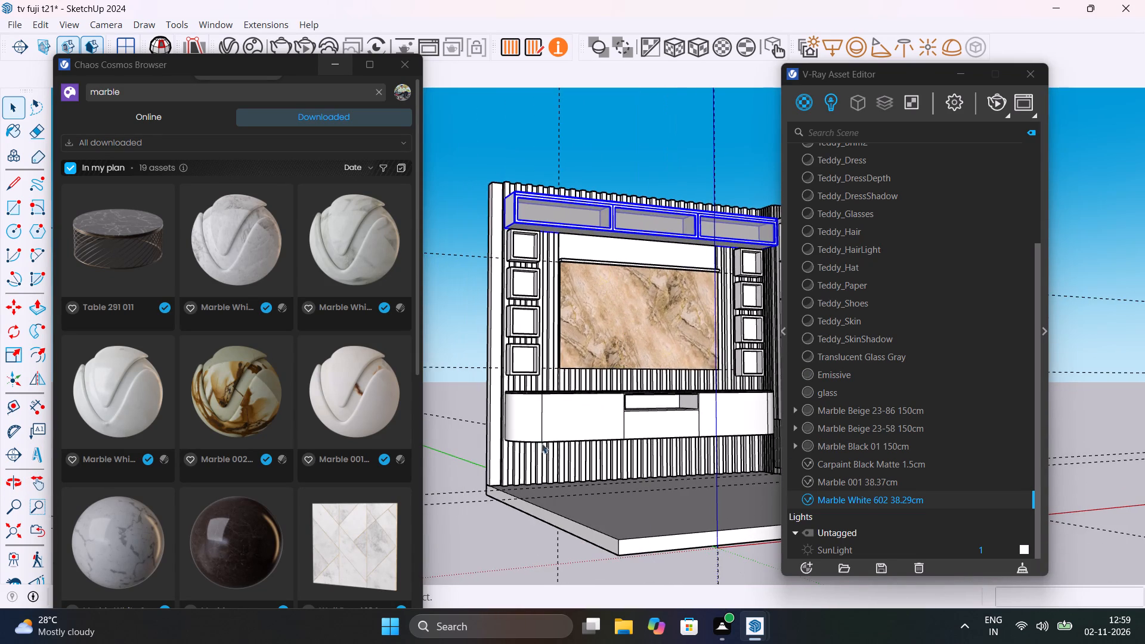
pyautogui.scroll(5, 534, 442)
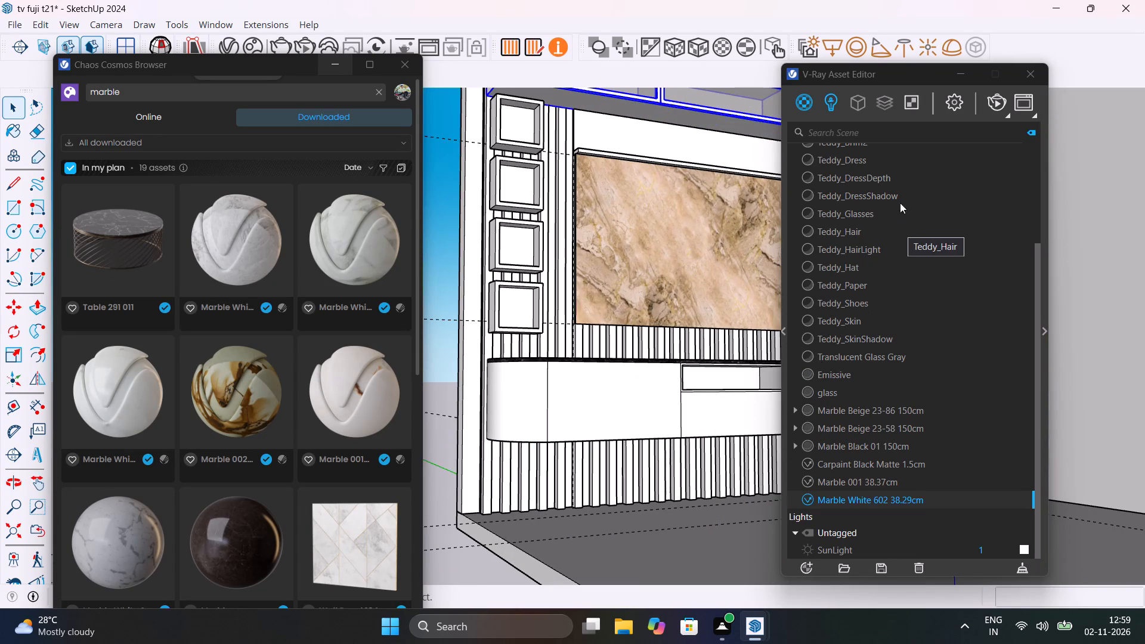
# Search the online Chaos Cosmos library for wood in place of the marble search.
pyautogui.click(154, 114)
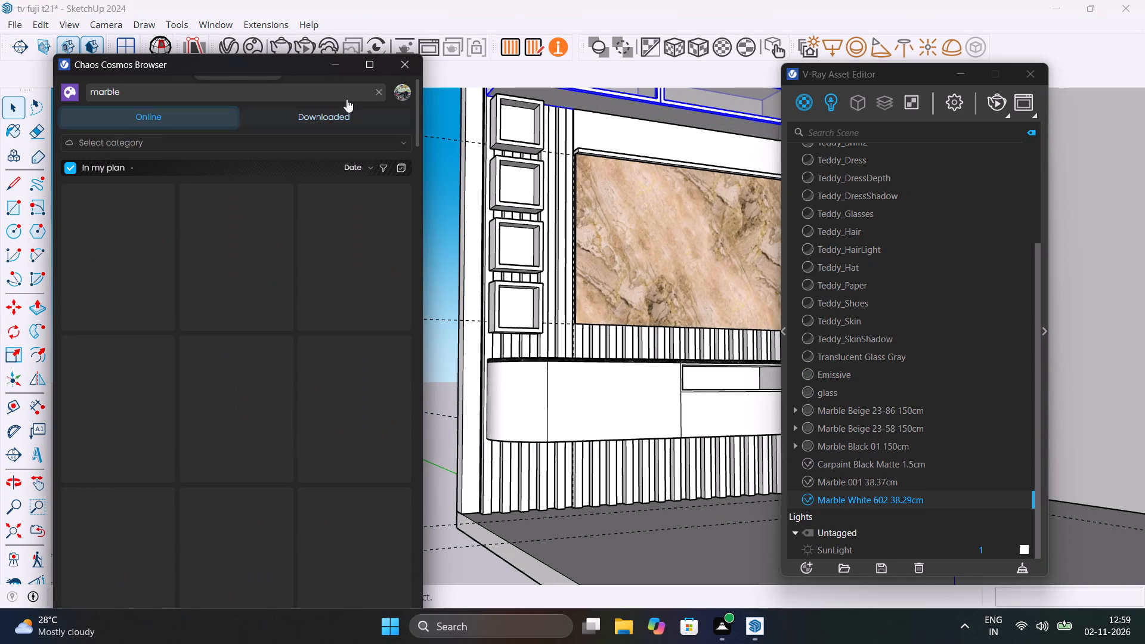
pyautogui.click(381, 93)
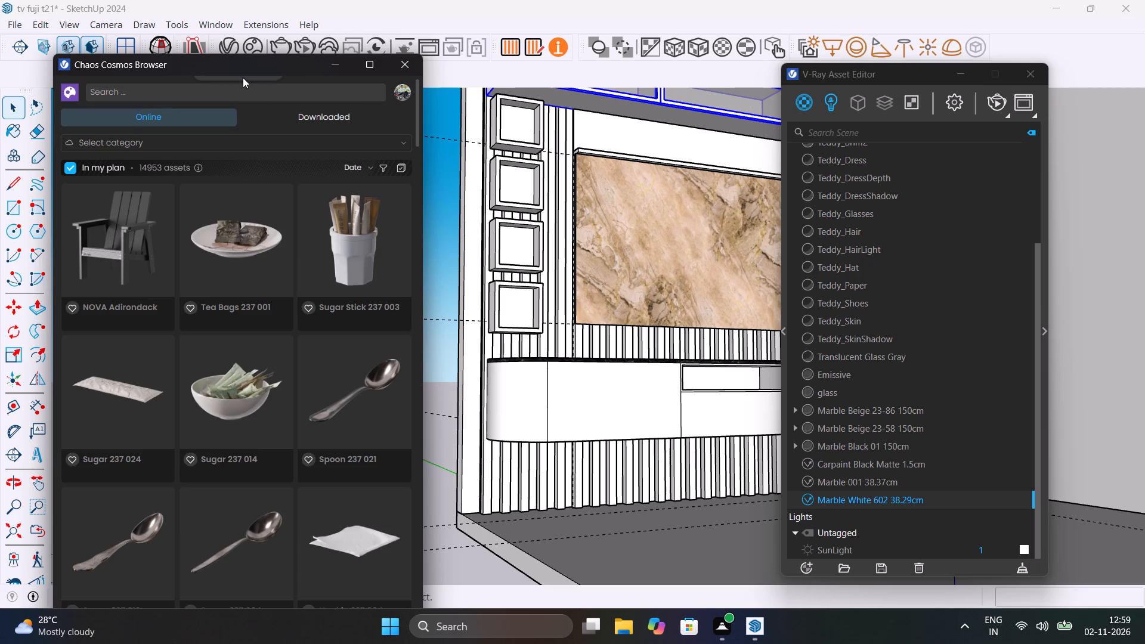
pyautogui.press('w')
pyautogui.press('o')
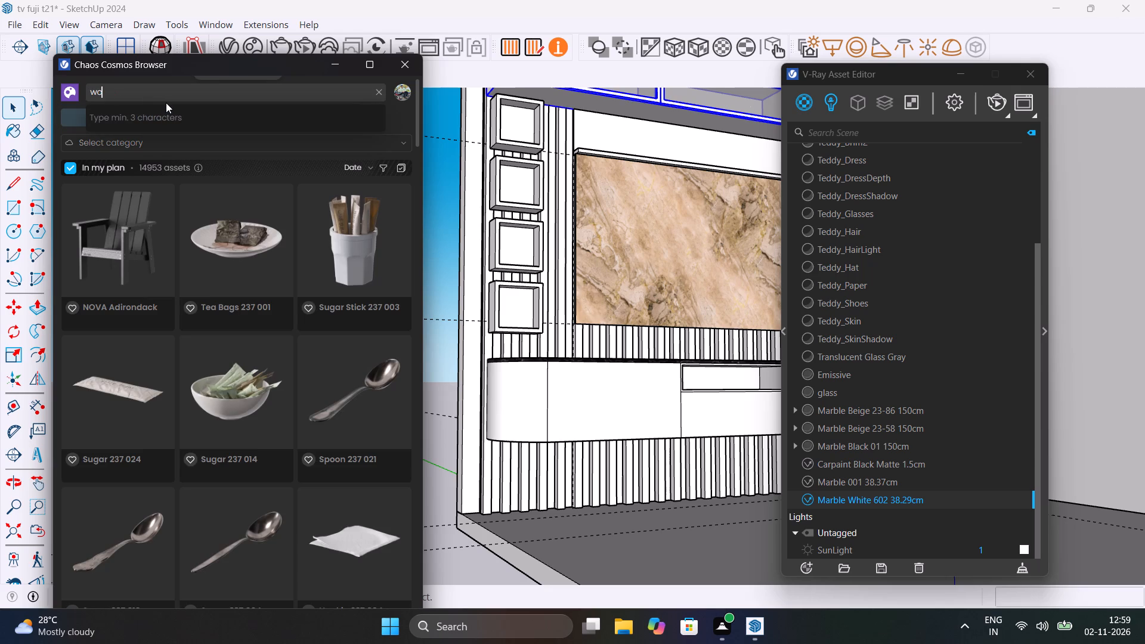
pyautogui.write('od')
pyautogui.press('Return')
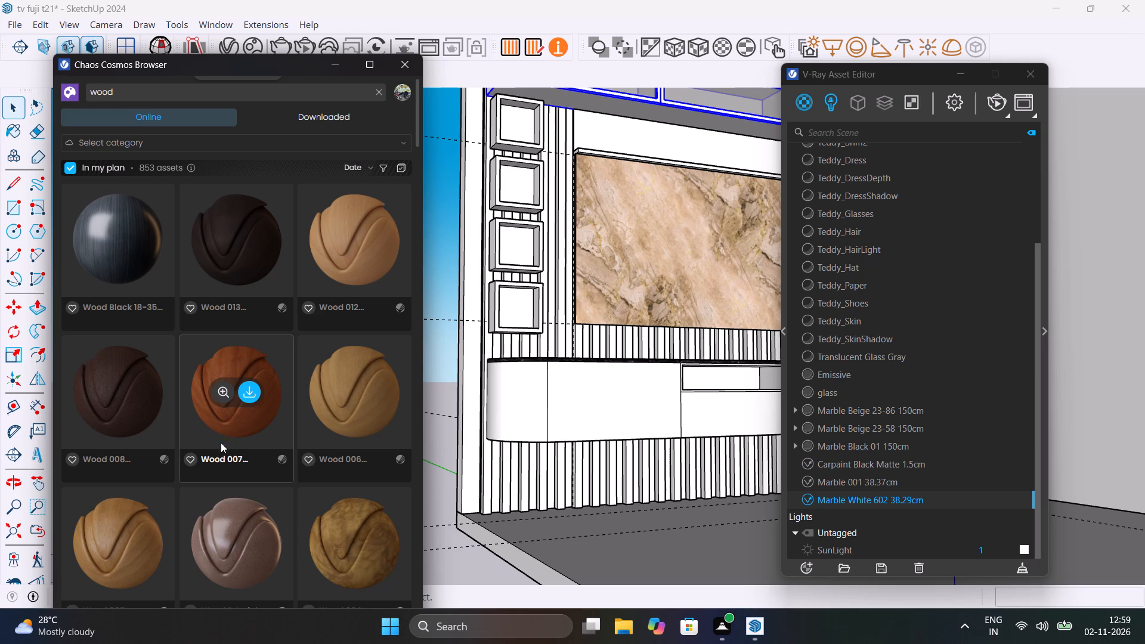
# Find the Wood 13-07 100cm material among the wood assets and download it.
pyautogui.scroll(4, 253, 470)
pyautogui.scroll(-4, 253, 470)
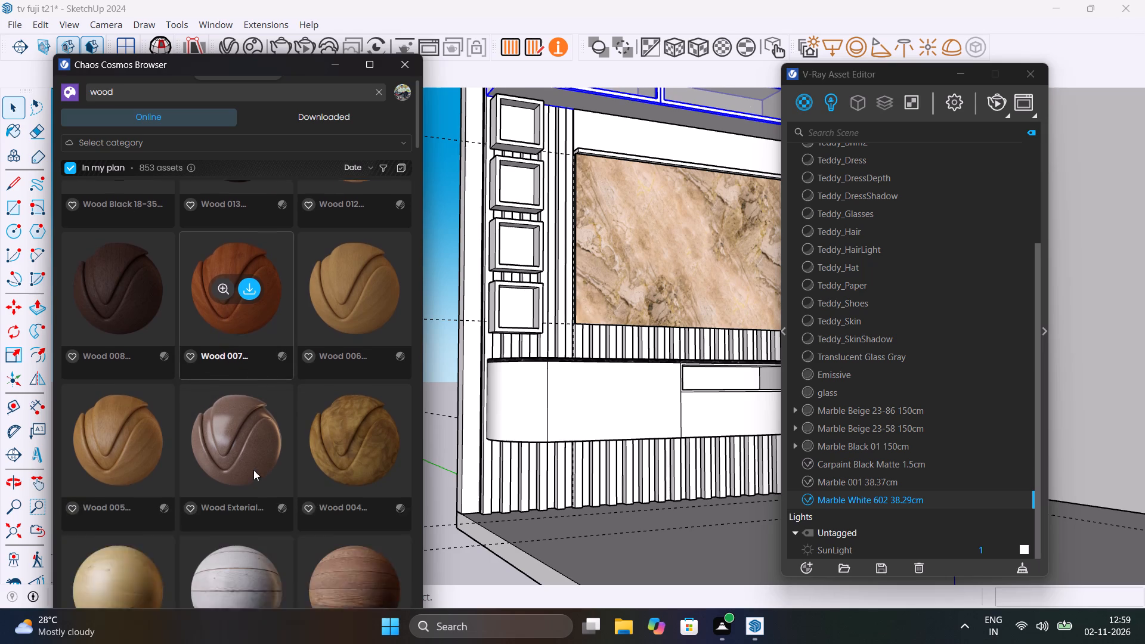
pyautogui.scroll(-5, 253, 470)
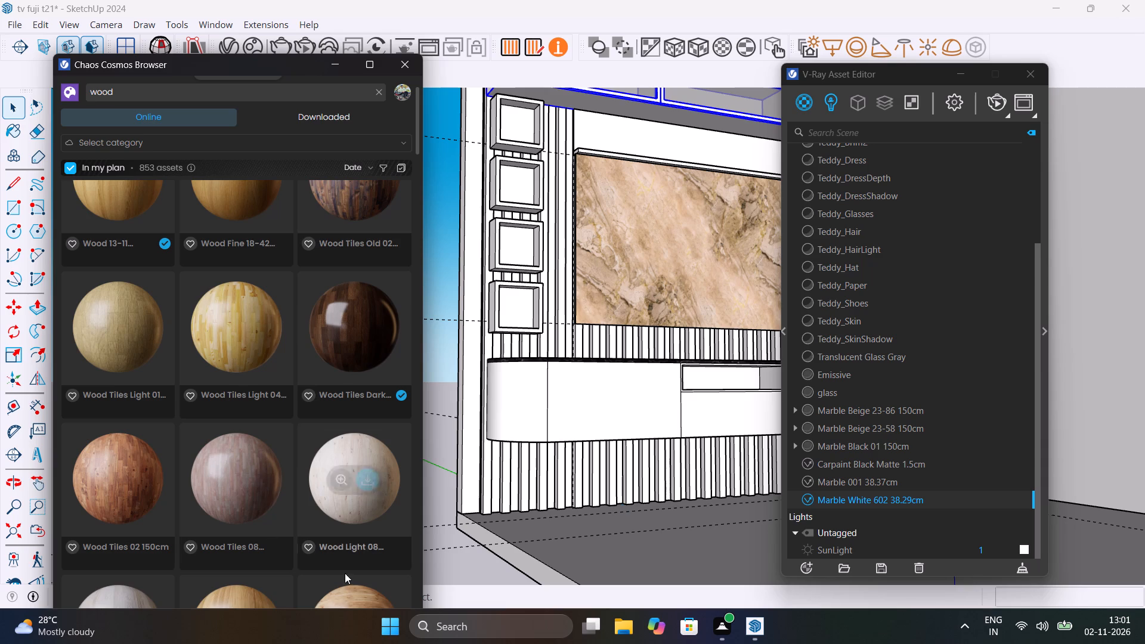
pyautogui.scroll(-1, 345, 573)
pyautogui.click(440, 491)
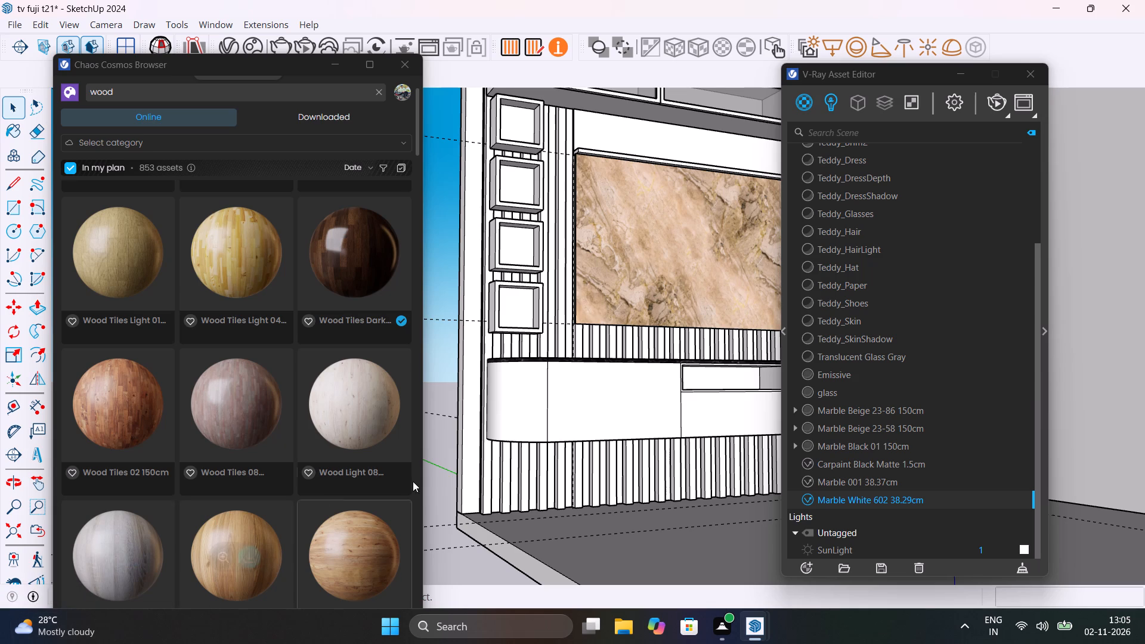
pyautogui.scroll(-5, 205, 468)
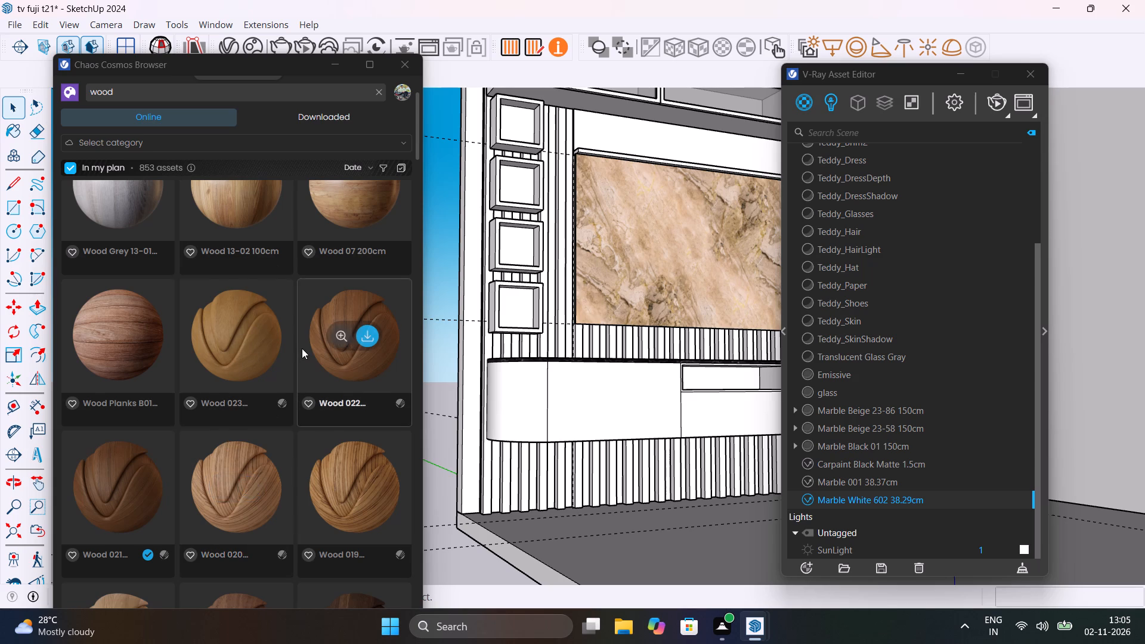
pyautogui.scroll(3, 302, 348)
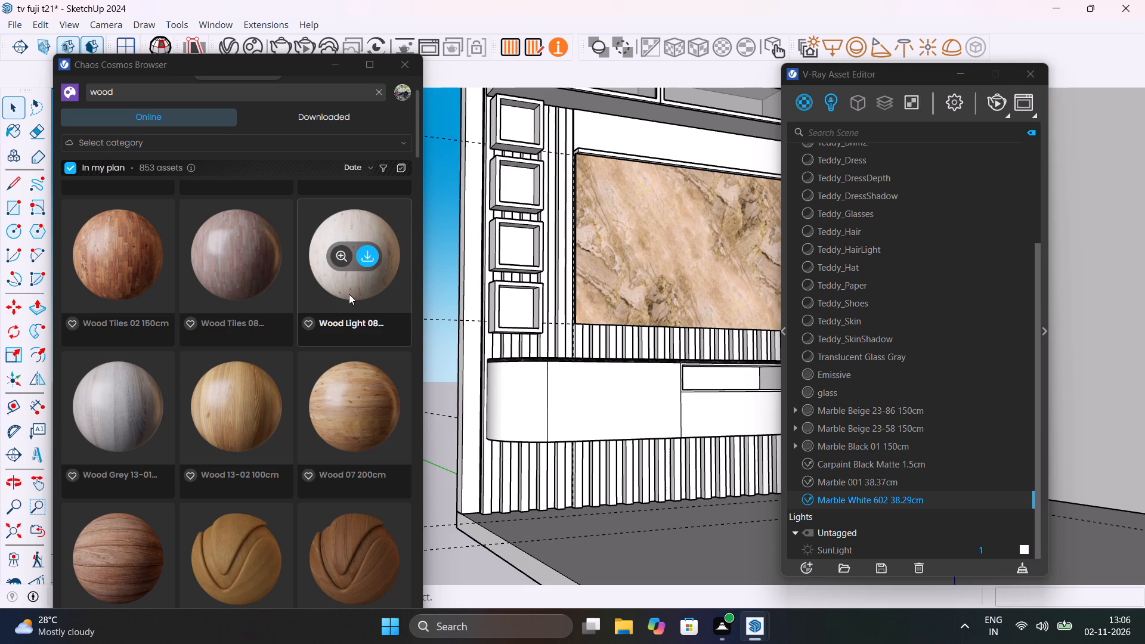
pyautogui.scroll(3, 411, 304)
pyautogui.scroll(2, 317, 371)
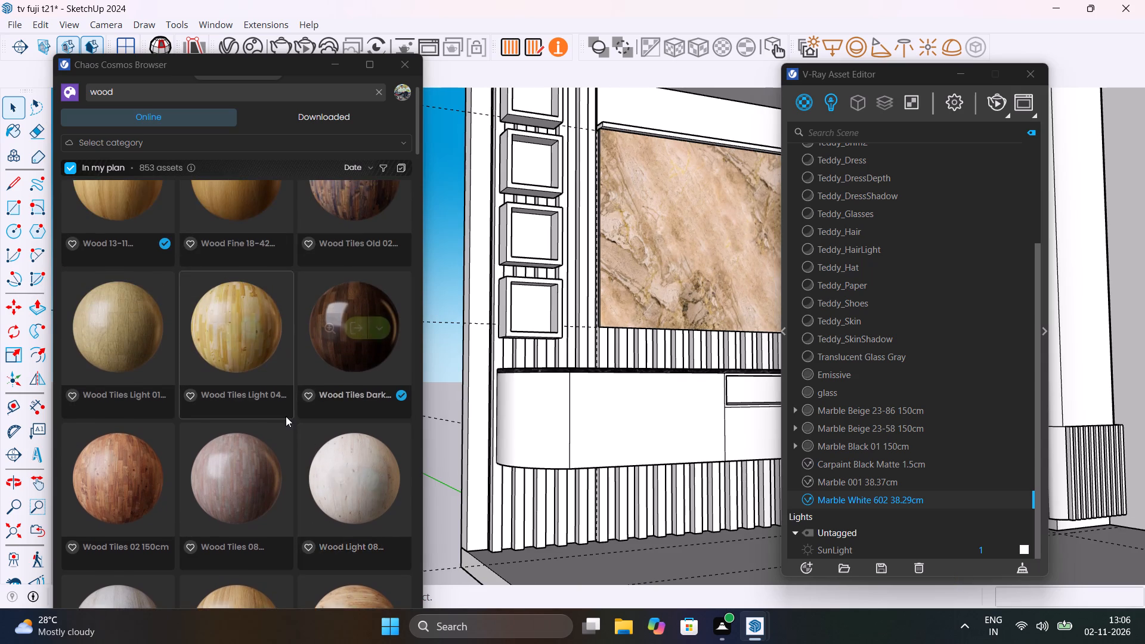
pyautogui.scroll(4, 286, 416)
pyautogui.scroll(-10, 286, 416)
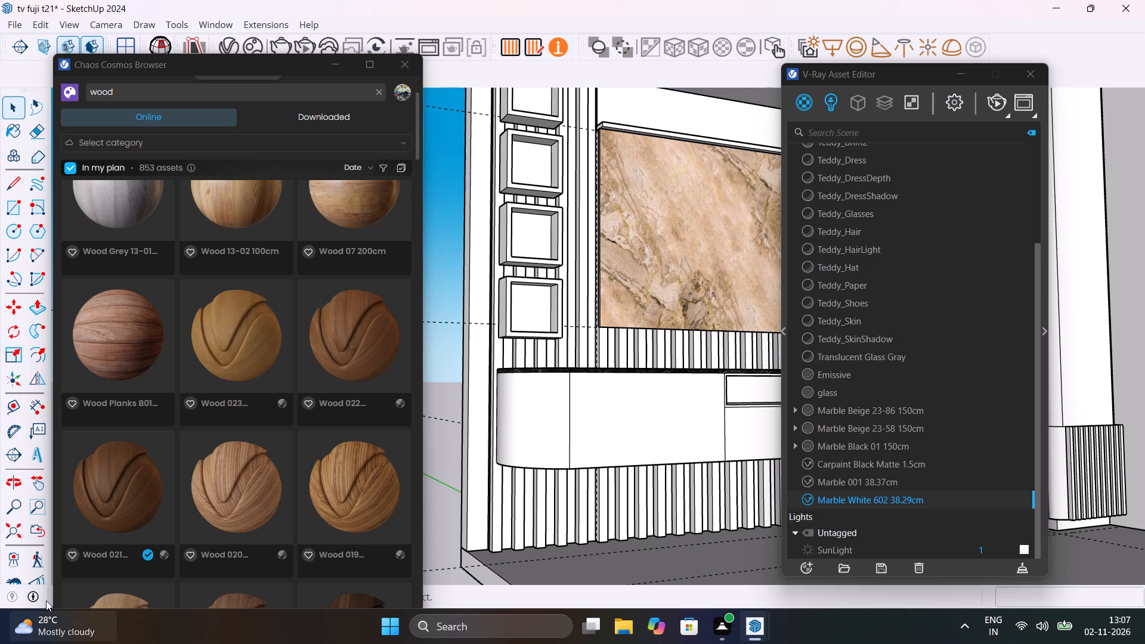
pyautogui.scroll(-3, 128, 496)
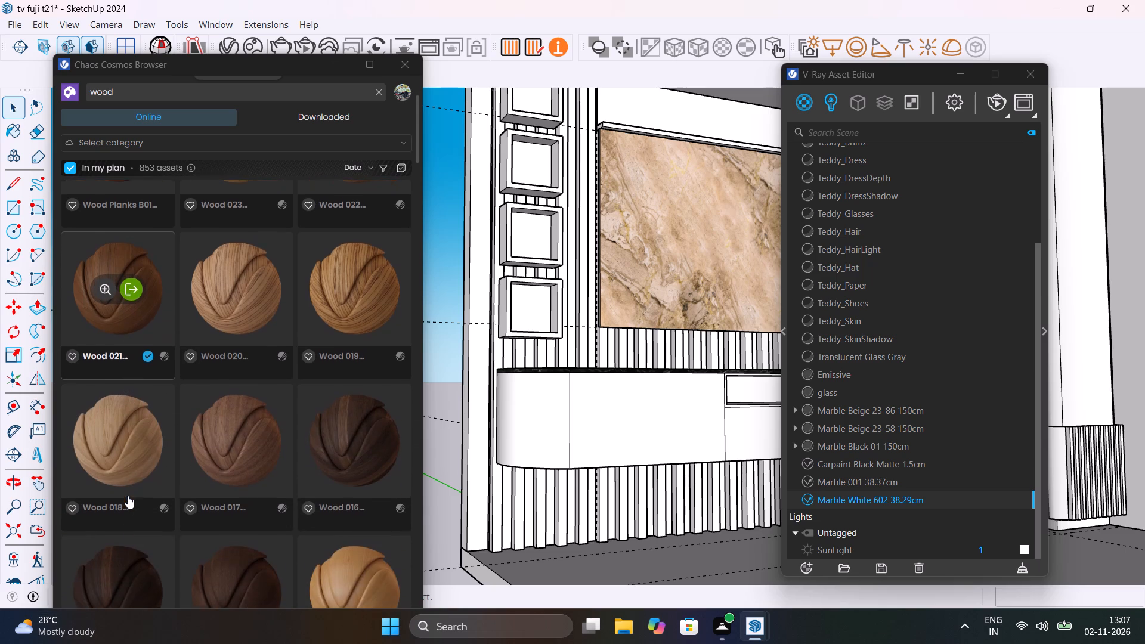
pyautogui.scroll(1, 128, 496)
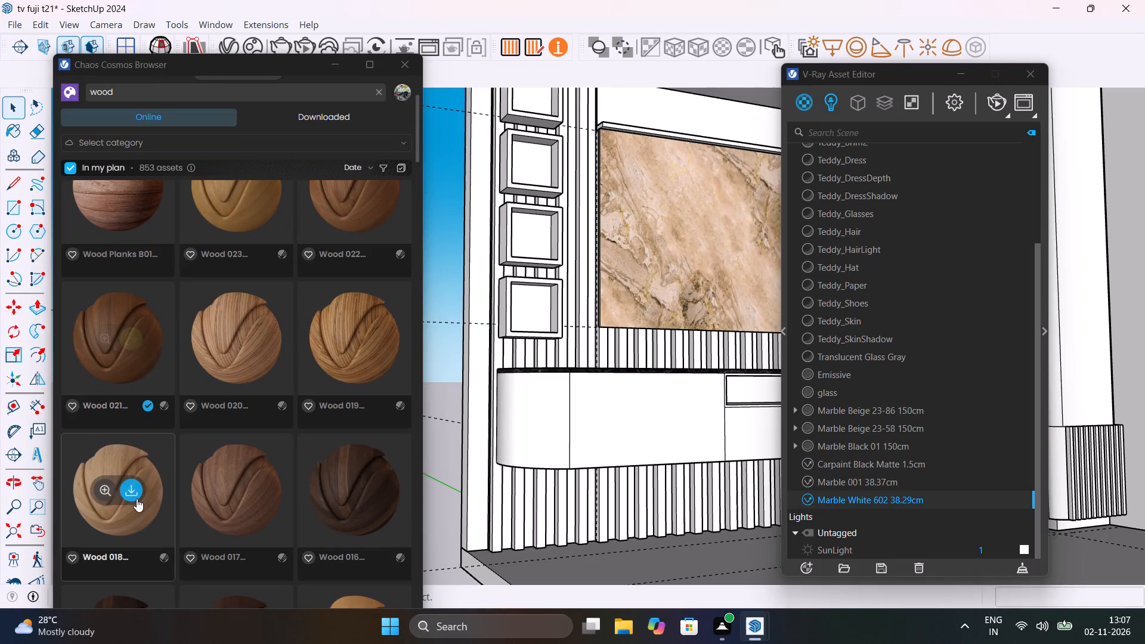
pyautogui.scroll(-3, 209, 503)
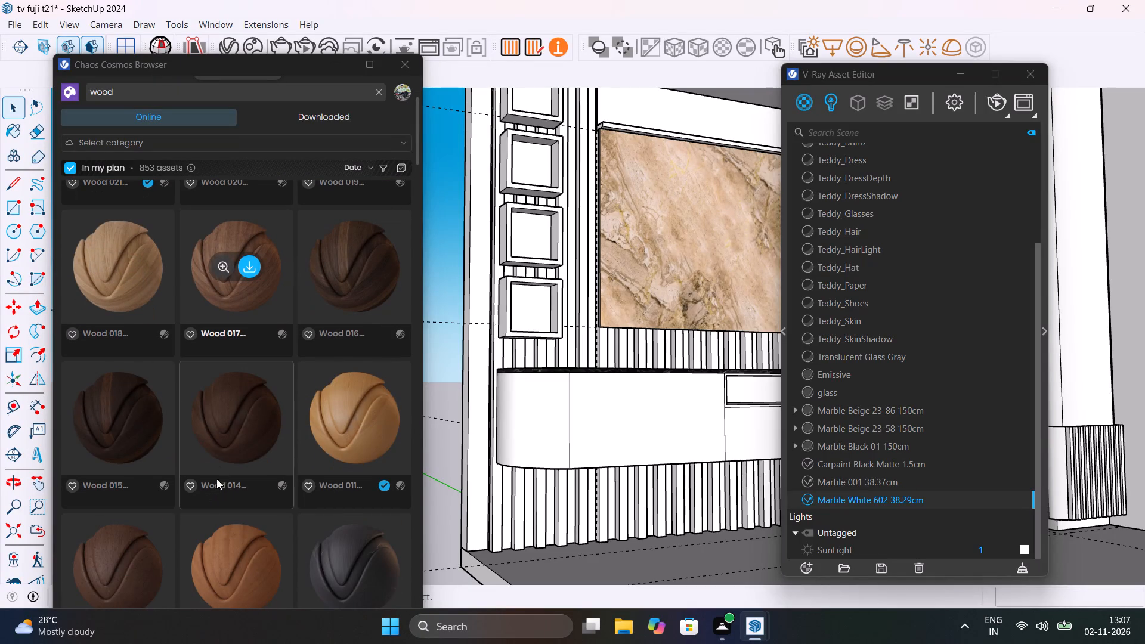
pyautogui.scroll(-6, 228, 434)
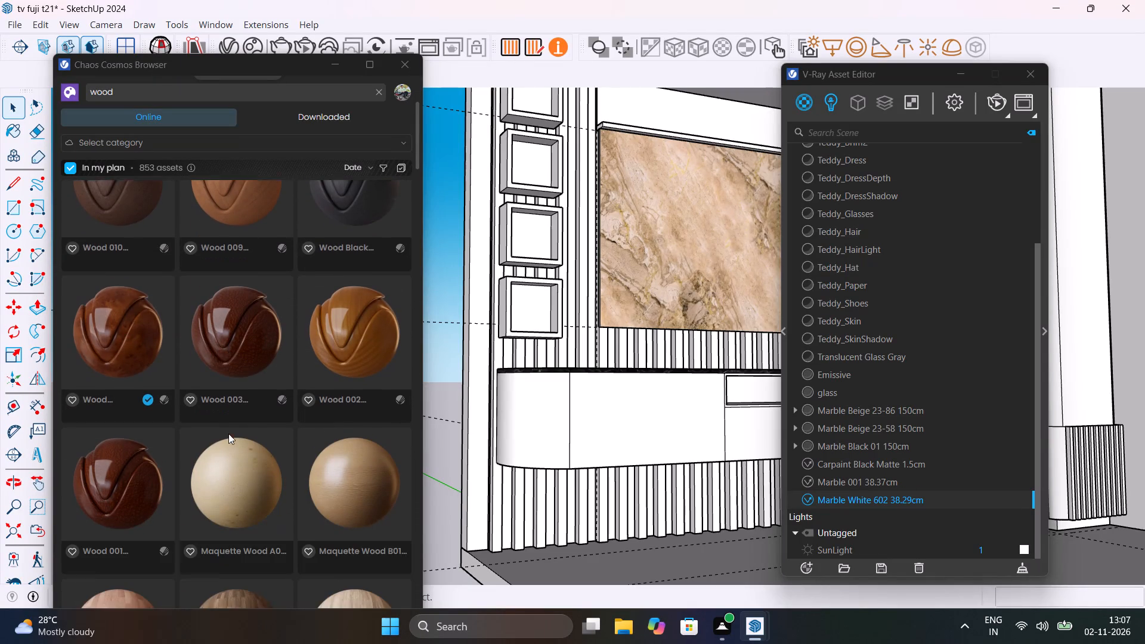
pyautogui.scroll(-12, 228, 434)
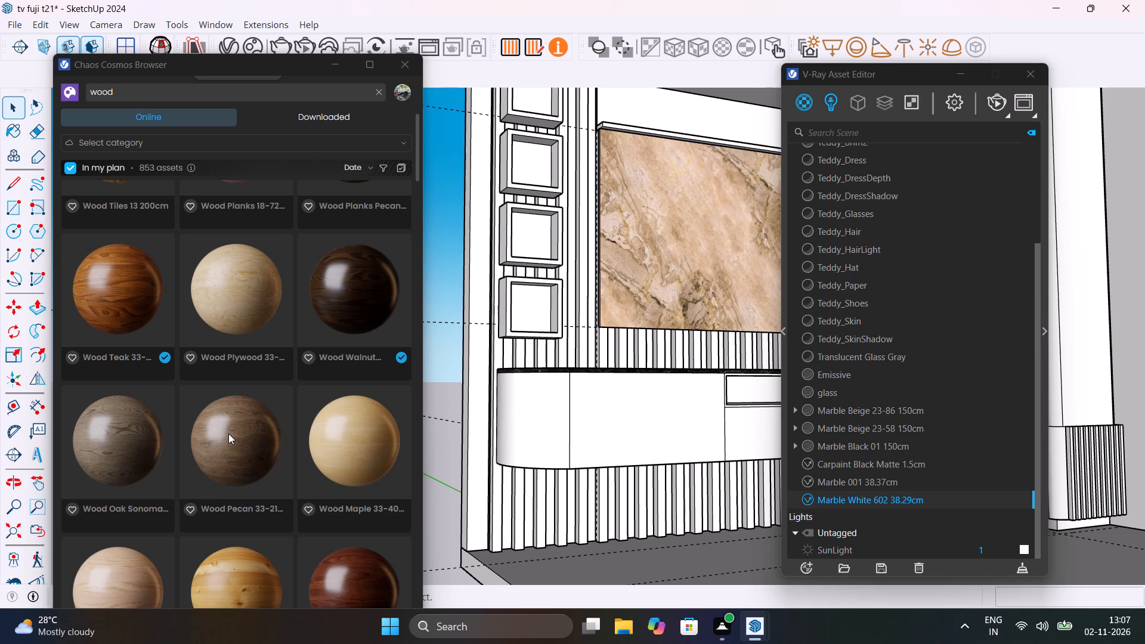
pyautogui.scroll(-3, 200, 435)
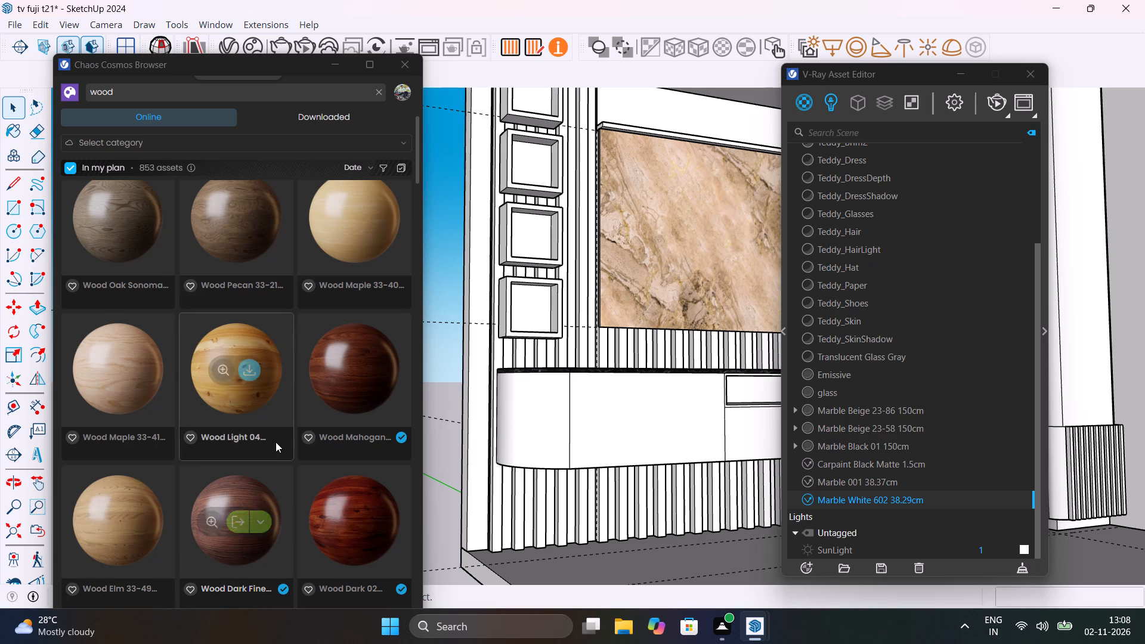
pyautogui.scroll(-3, 276, 442)
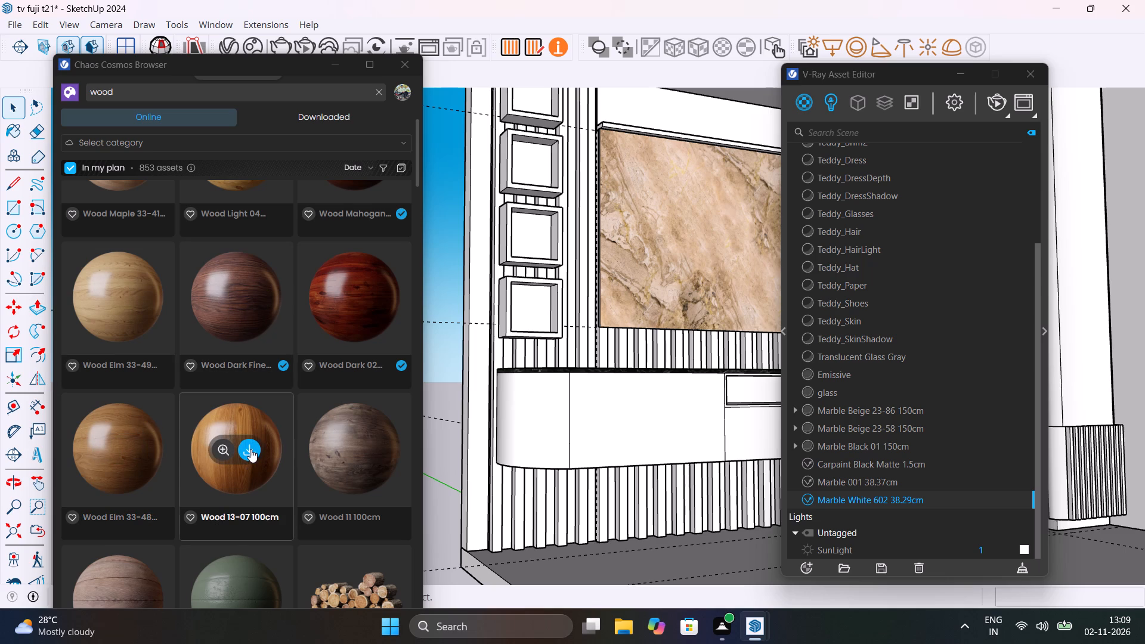
pyautogui.click(250, 449)
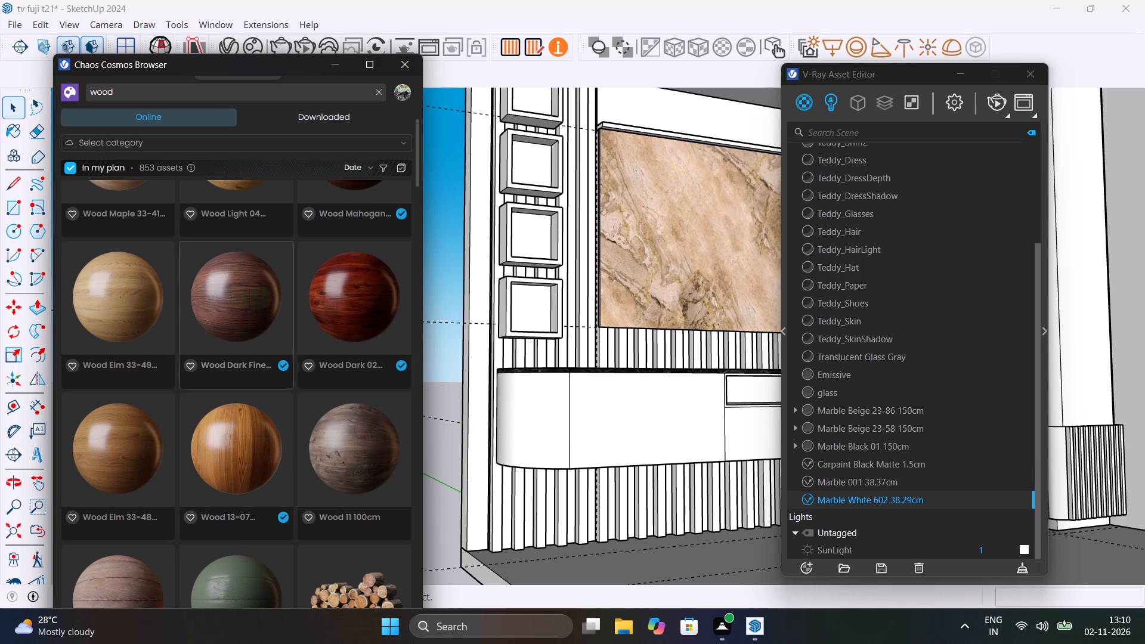
# Browse the online wood assets, comparing the veneer, parquet, laminate and solid wood finishes for the fluted wall panel.
pyautogui.scroll(-3, 318, 470)
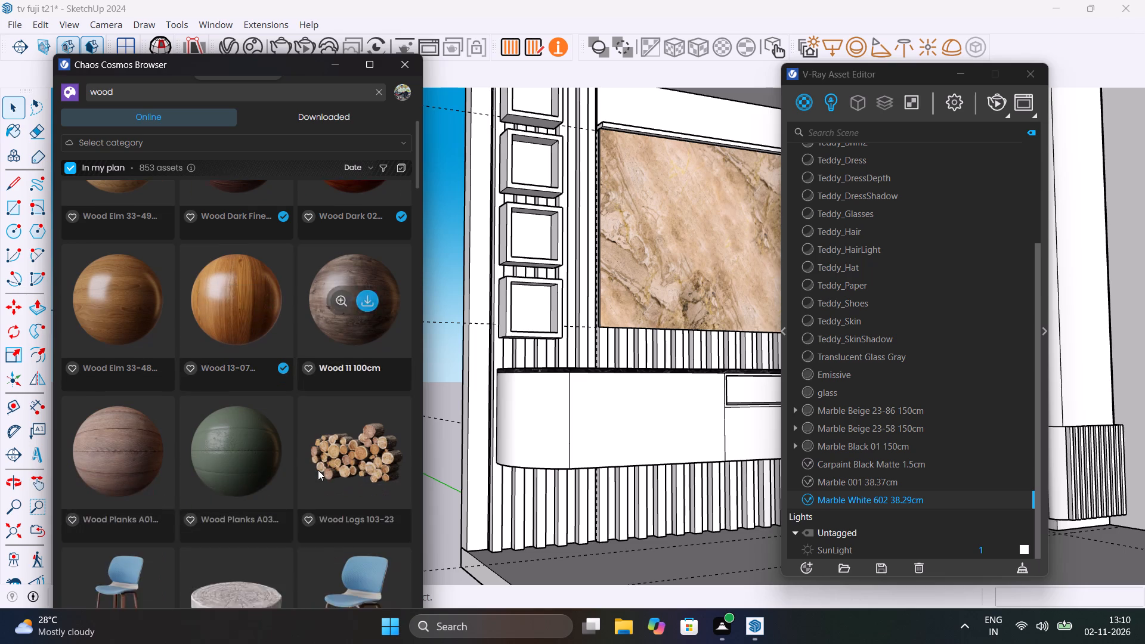
pyautogui.scroll(-7, 318, 470)
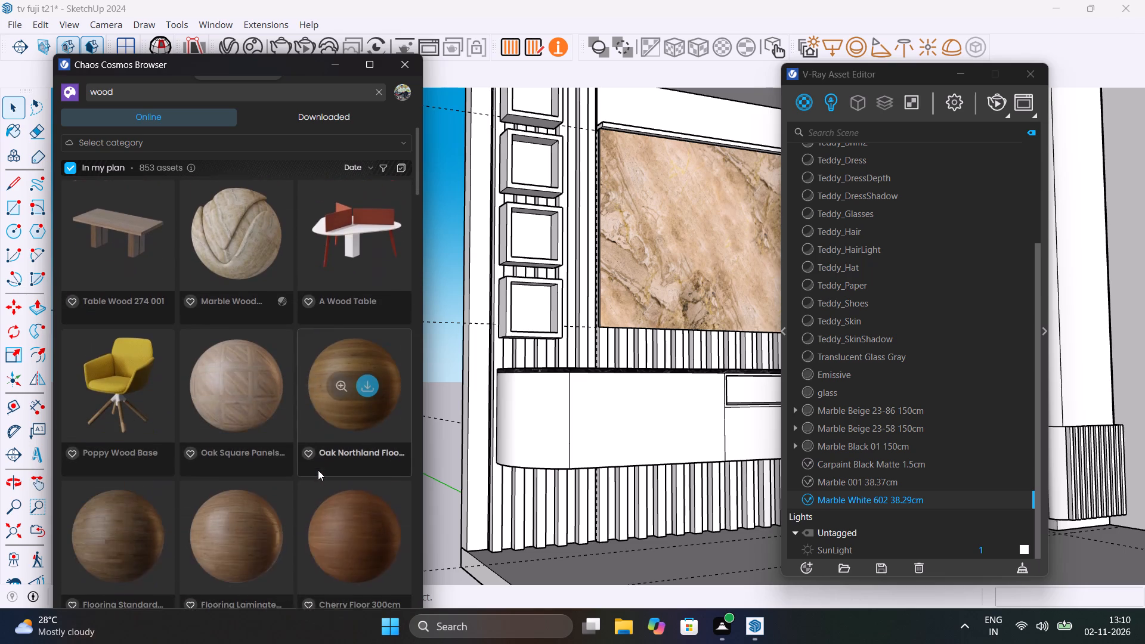
pyautogui.scroll(-2, 318, 470)
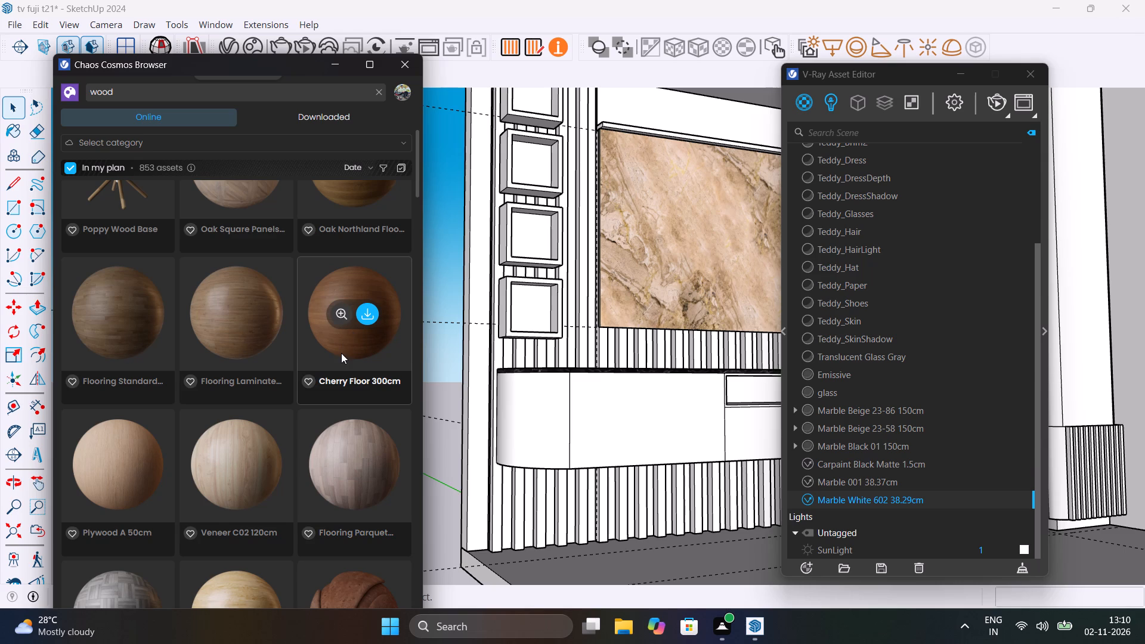
pyautogui.scroll(-12, 341, 353)
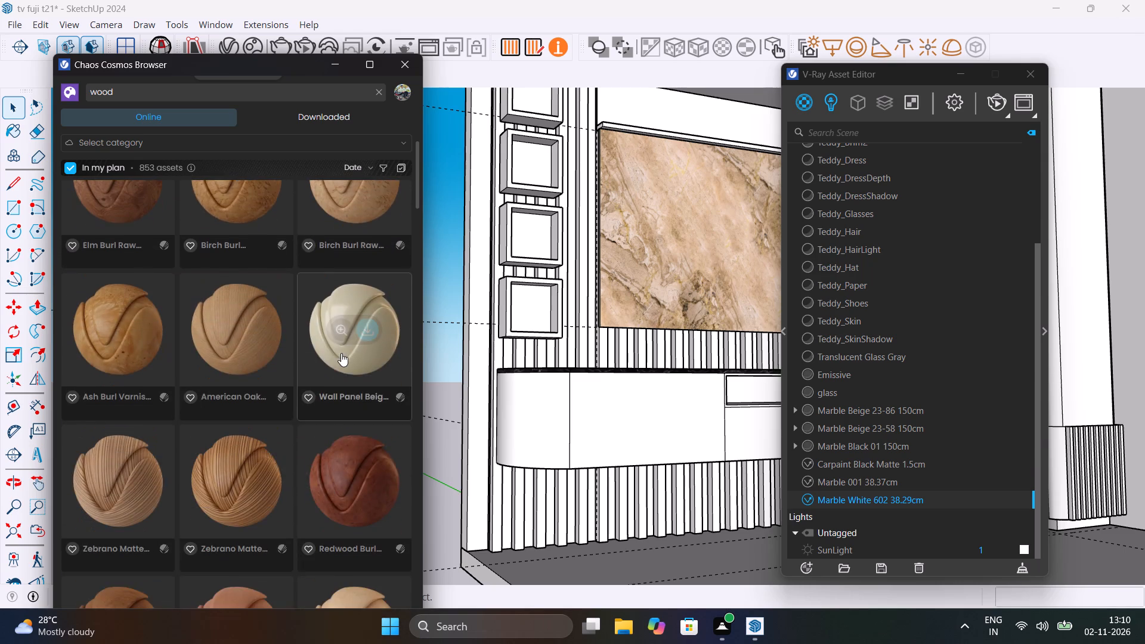
pyautogui.scroll(-11, 341, 353)
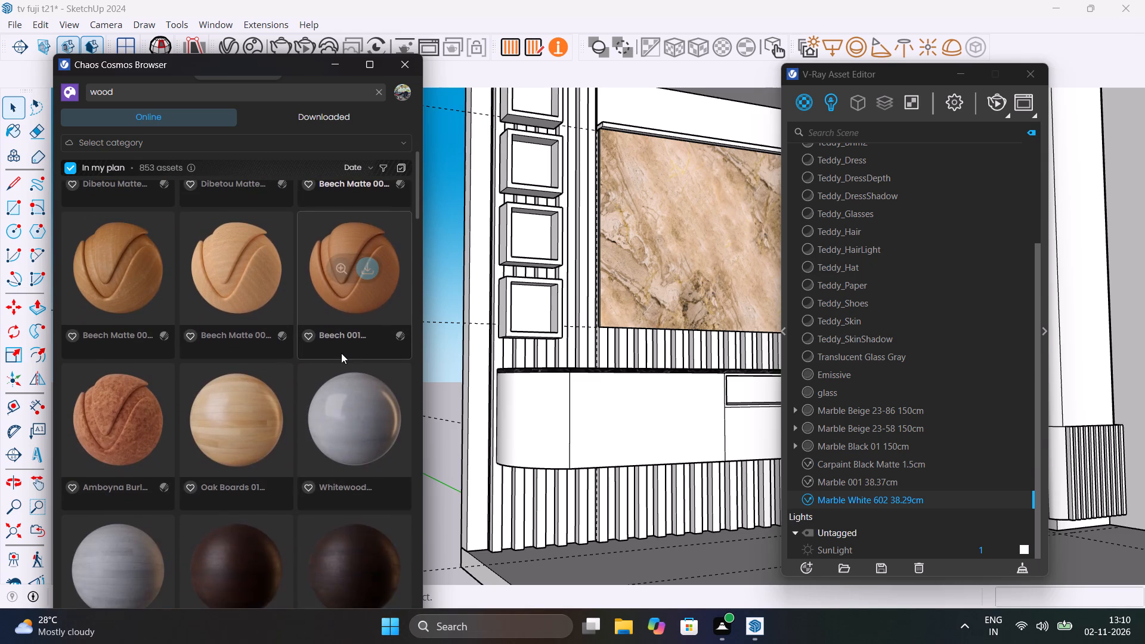
pyautogui.scroll(-6, 341, 353)
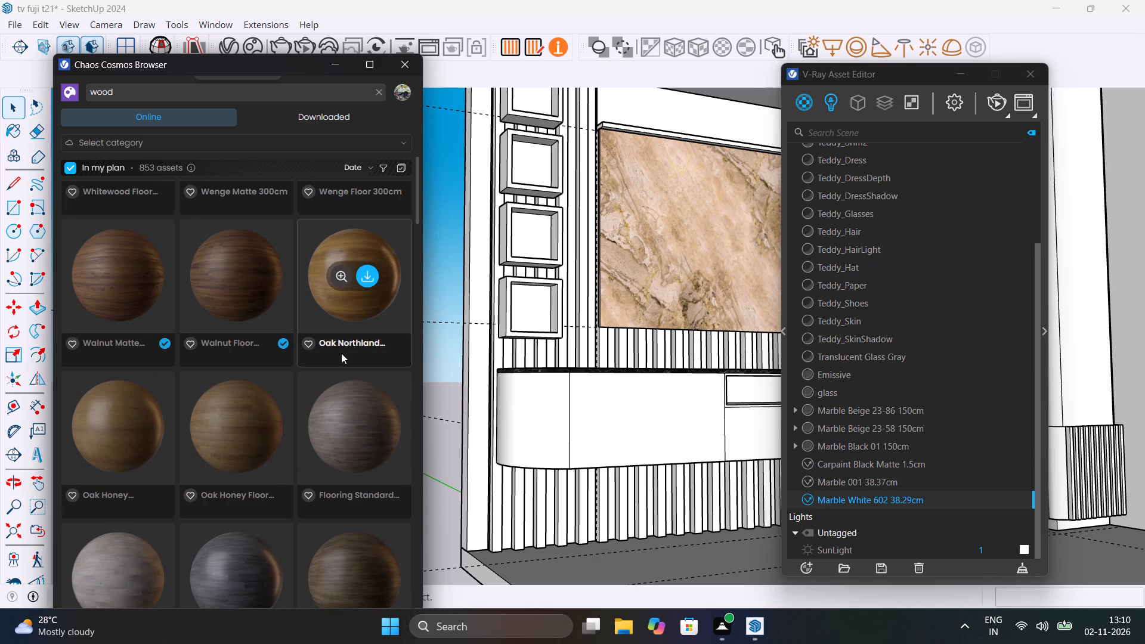
pyautogui.scroll(-9, 341, 353)
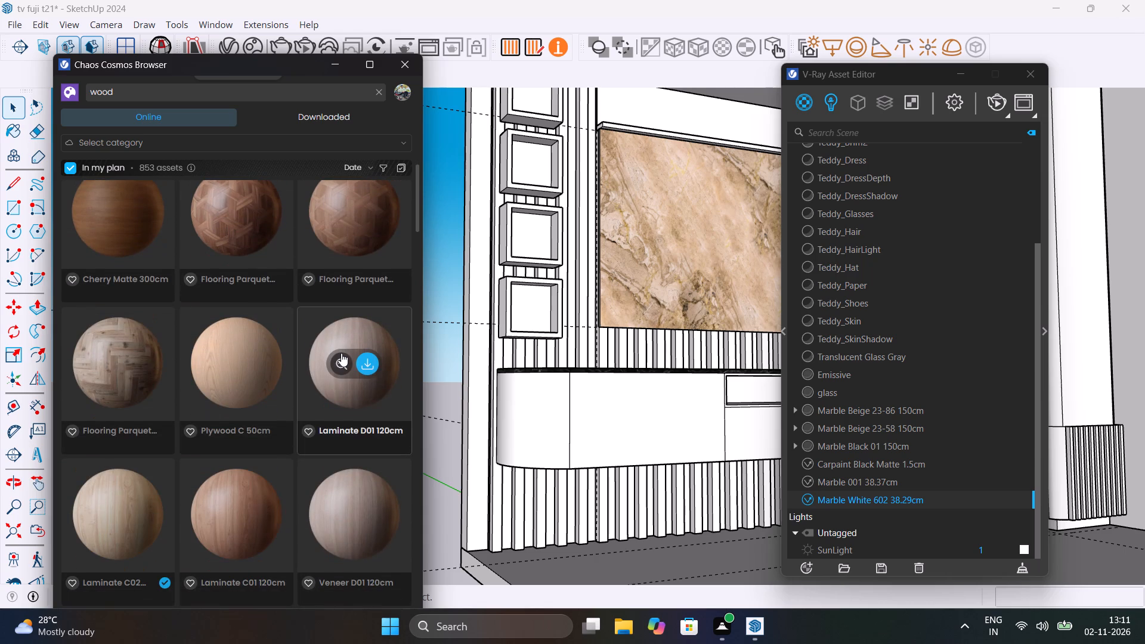
pyautogui.scroll(-7, 341, 353)
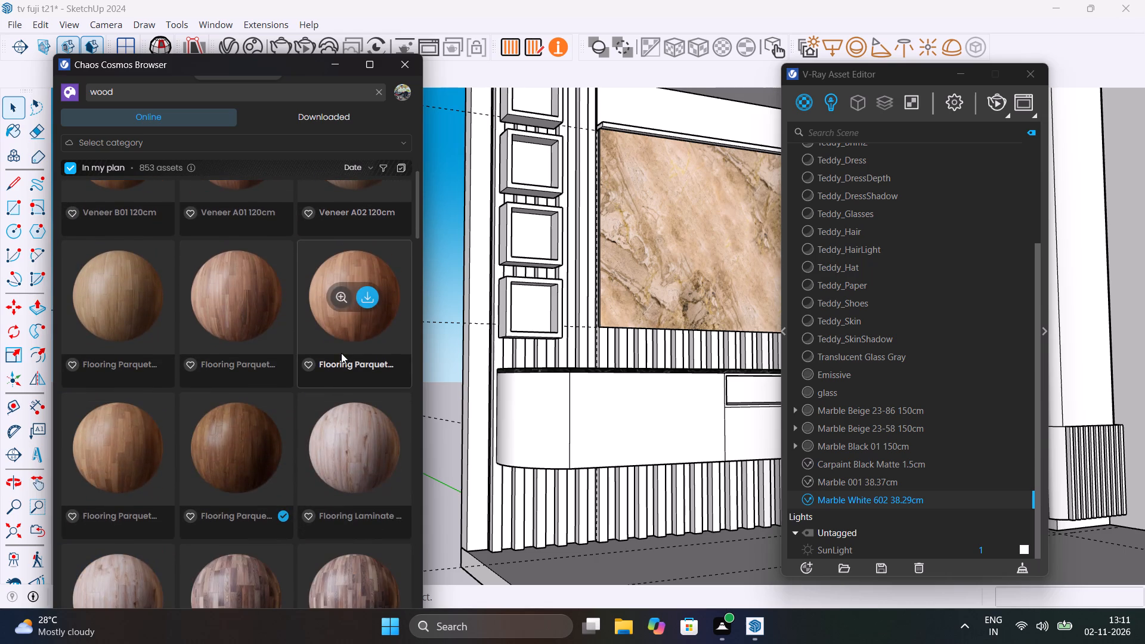
pyautogui.scroll(-7, 341, 353)
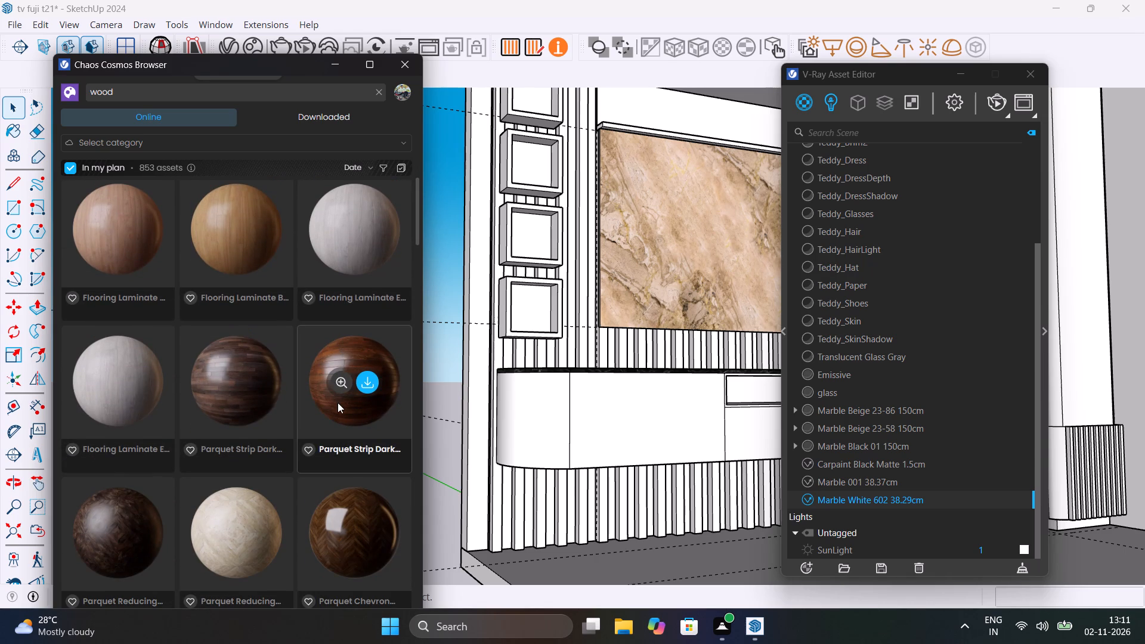
pyautogui.scroll(-6, 337, 404)
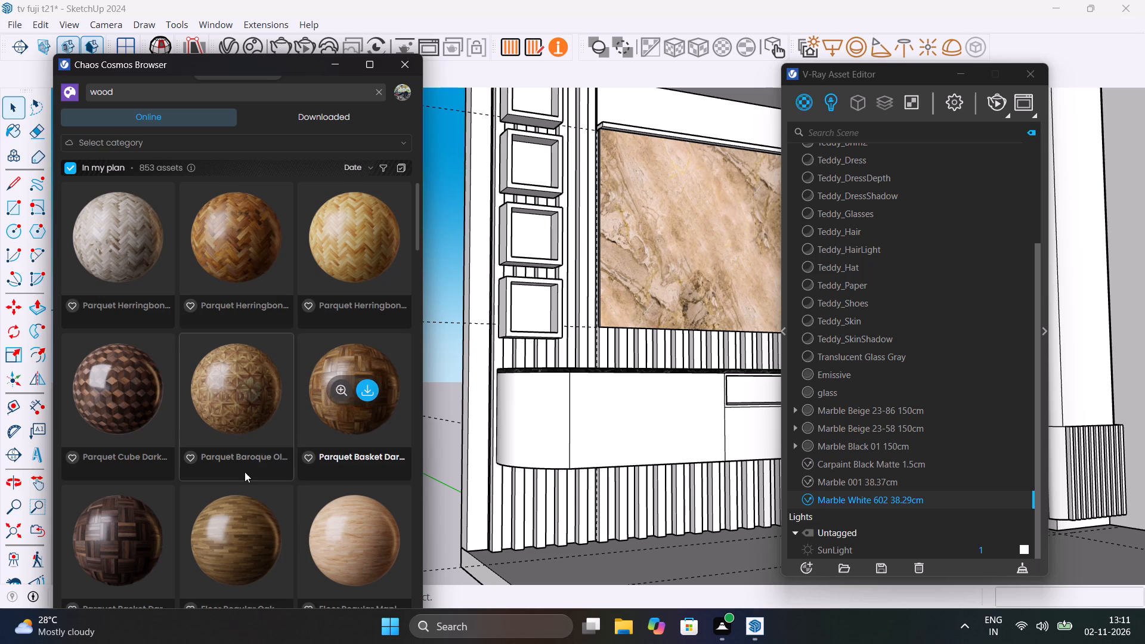
pyautogui.scroll(3, 245, 472)
pyautogui.scroll(-12, 245, 472)
pyautogui.scroll(4, 245, 472)
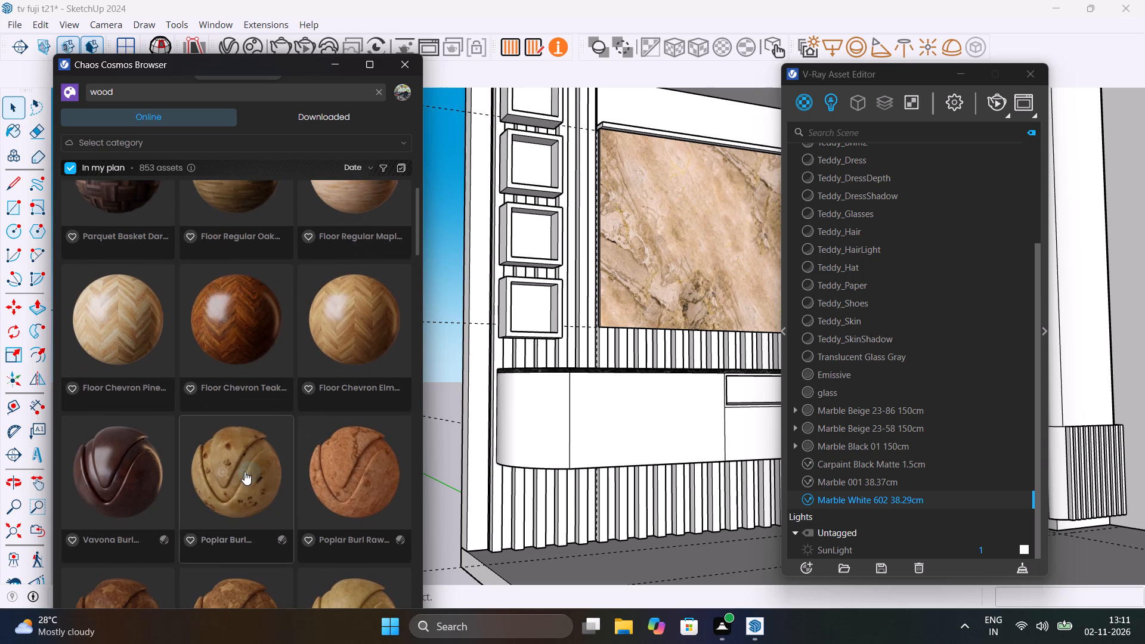
pyautogui.scroll(-4, 245, 472)
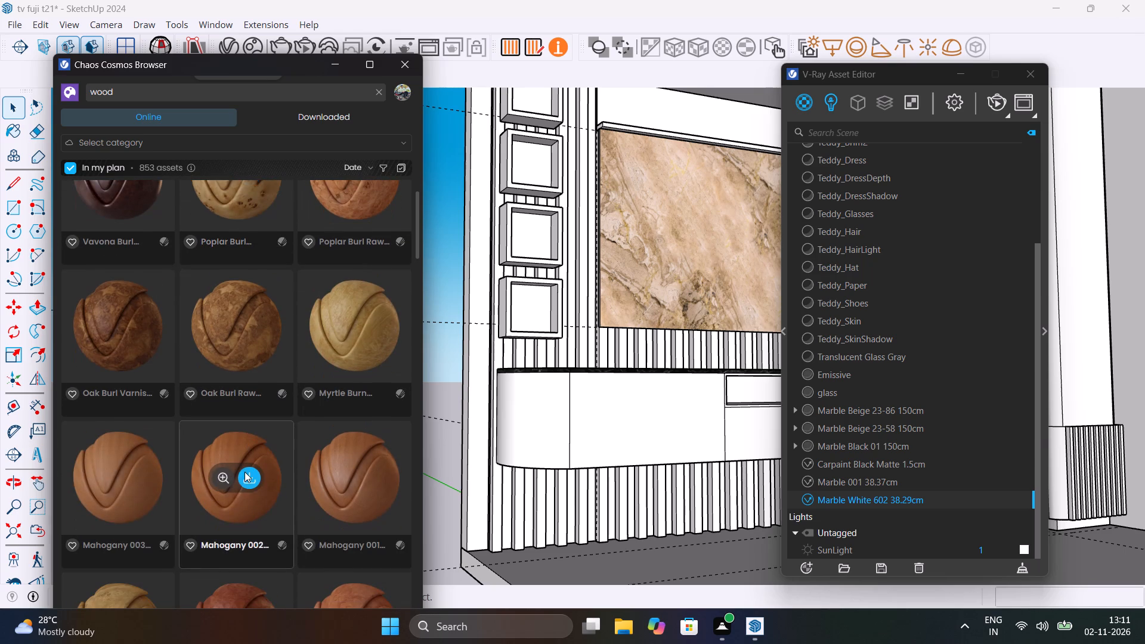
pyautogui.scroll(-4, 245, 472)
pyautogui.scroll(18, 245, 472)
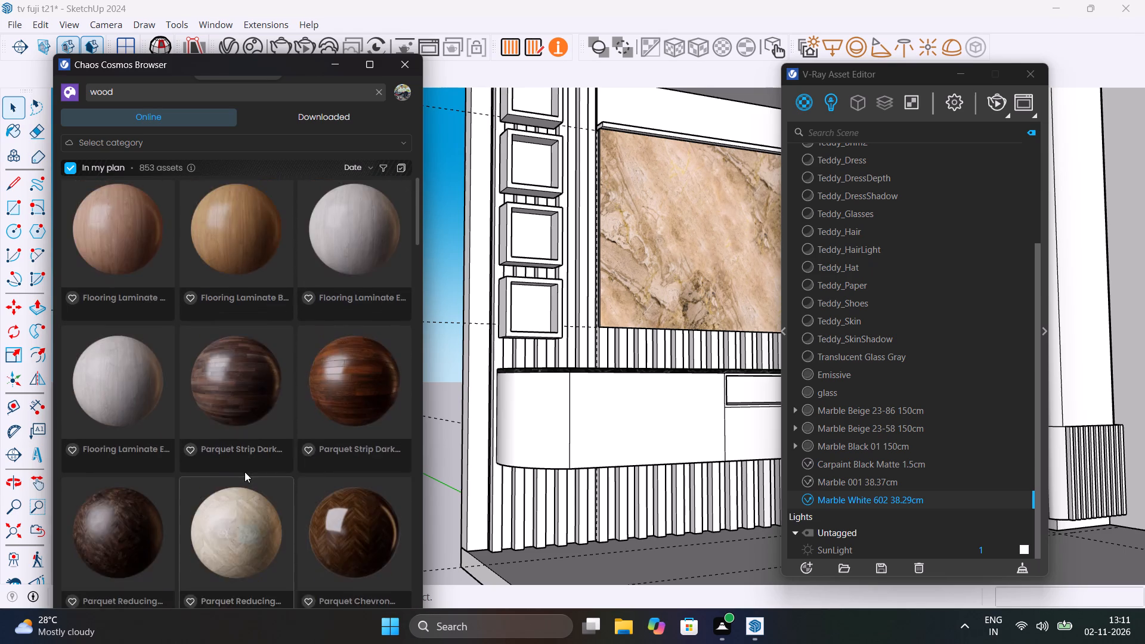
pyautogui.scroll(20, 245, 472)
pyautogui.scroll(2, 245, 472)
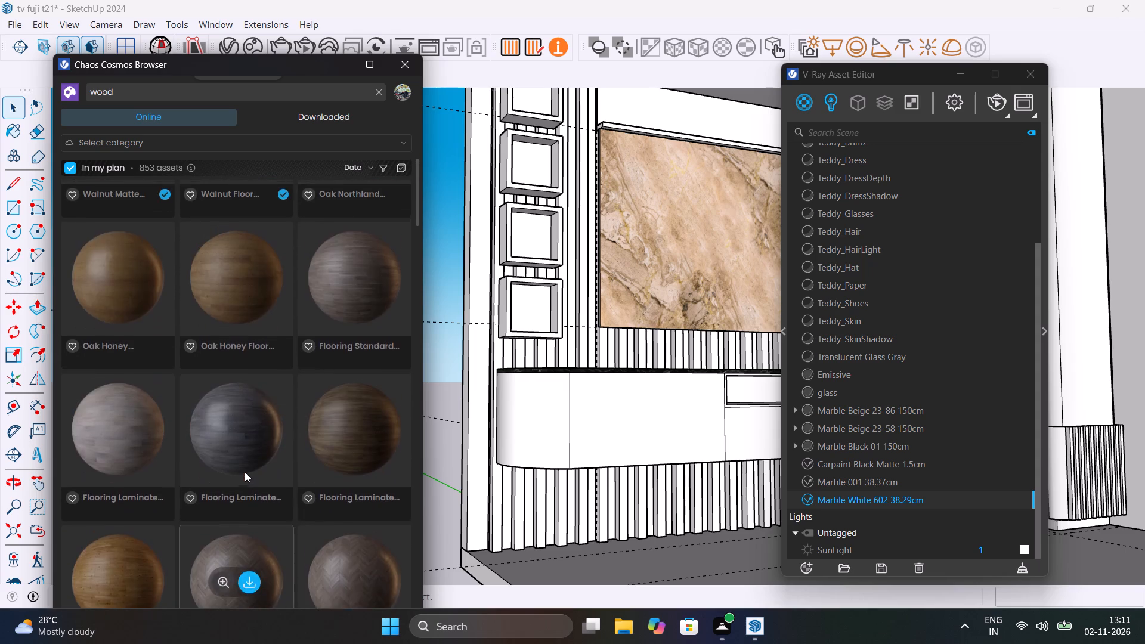
pyautogui.scroll(3, 245, 472)
pyautogui.scroll(5, 348, 459)
pyautogui.scroll(-5, 348, 459)
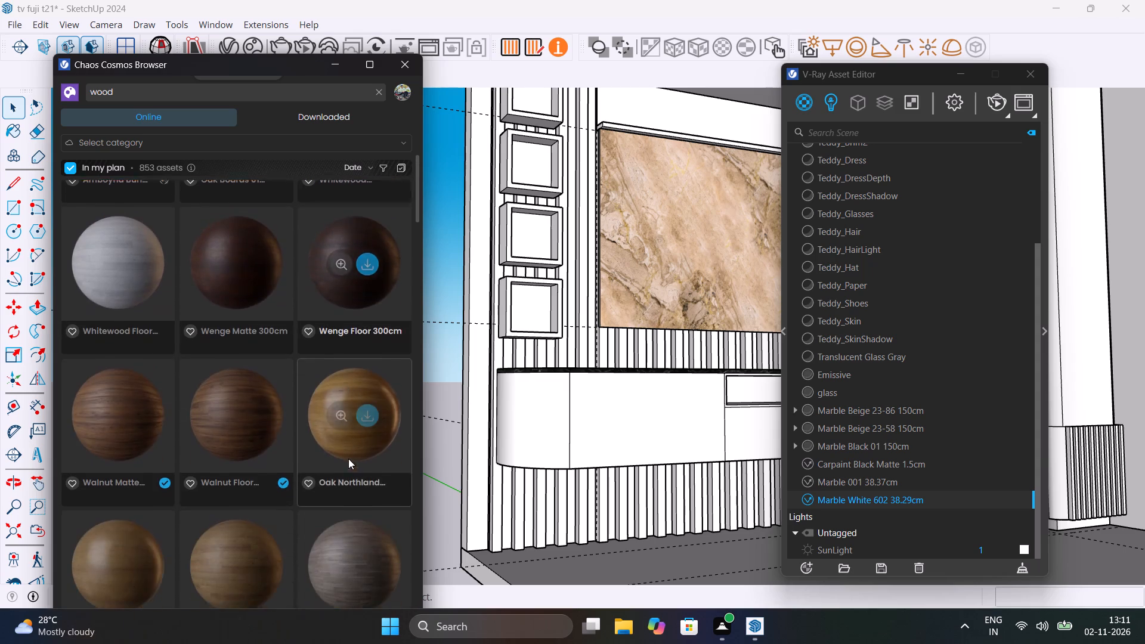
pyautogui.scroll(4, 348, 459)
pyautogui.scroll(2, 245, 358)
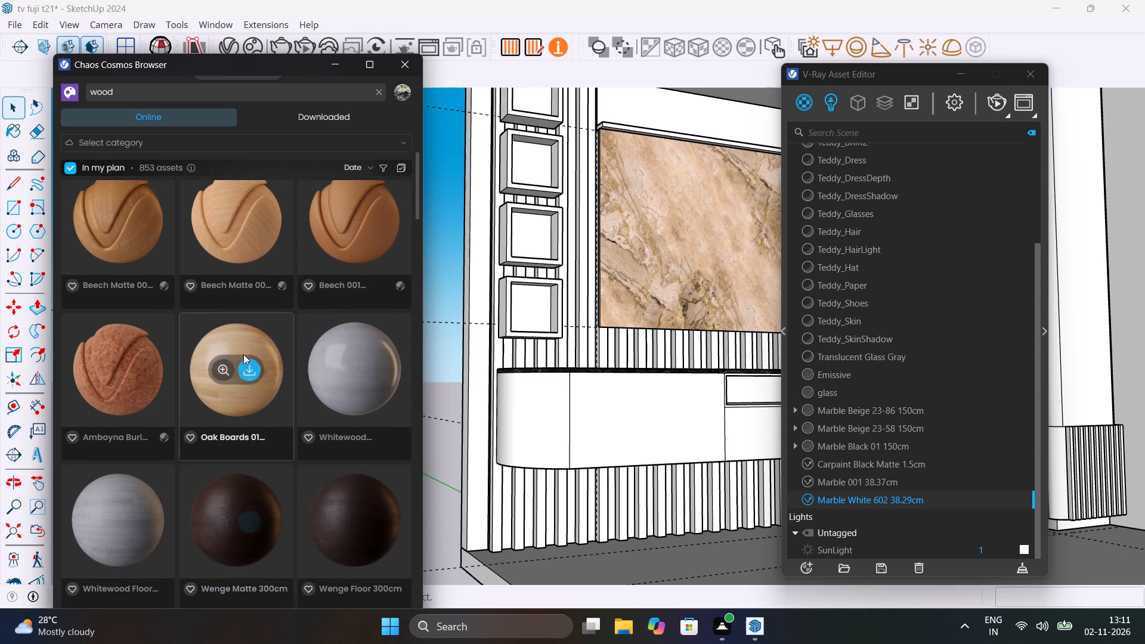
pyautogui.scroll(9, 243, 354)
pyautogui.scroll(16, 317, 359)
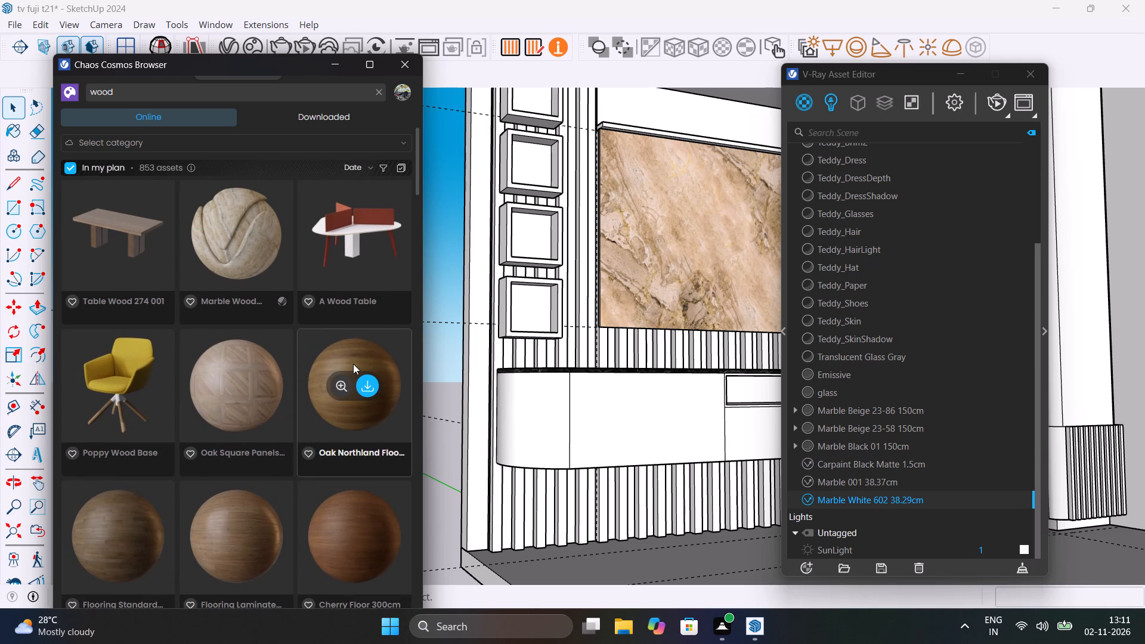
pyautogui.scroll(10, 353, 364)
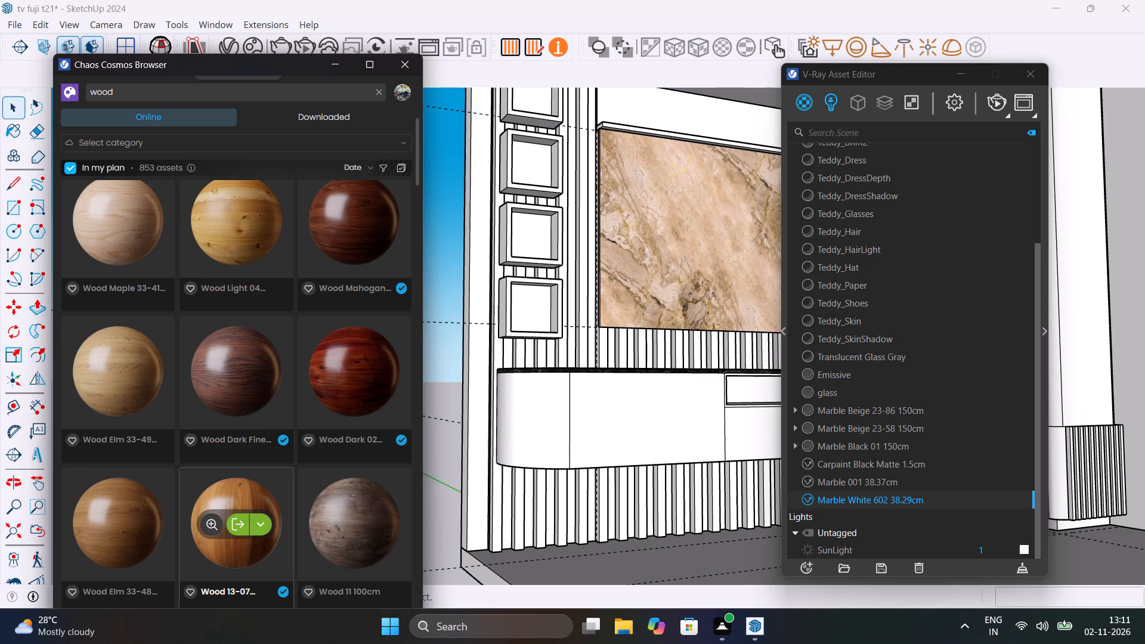
pyautogui.scroll(6, 242, 490)
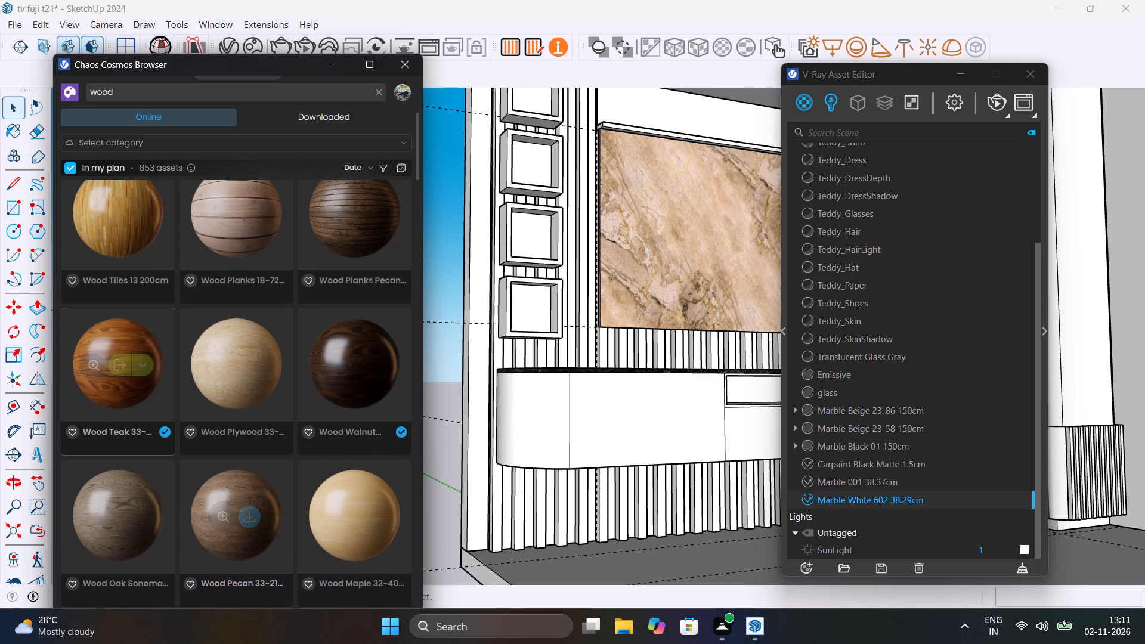
pyautogui.scroll(3, 150, 376)
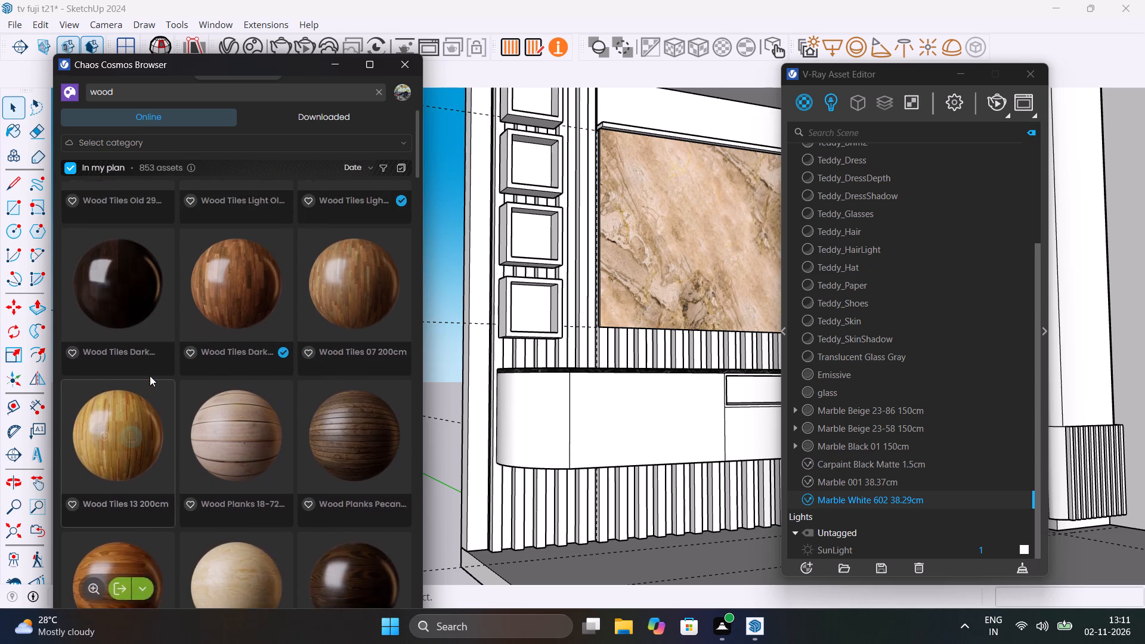
pyautogui.scroll(8, 150, 376)
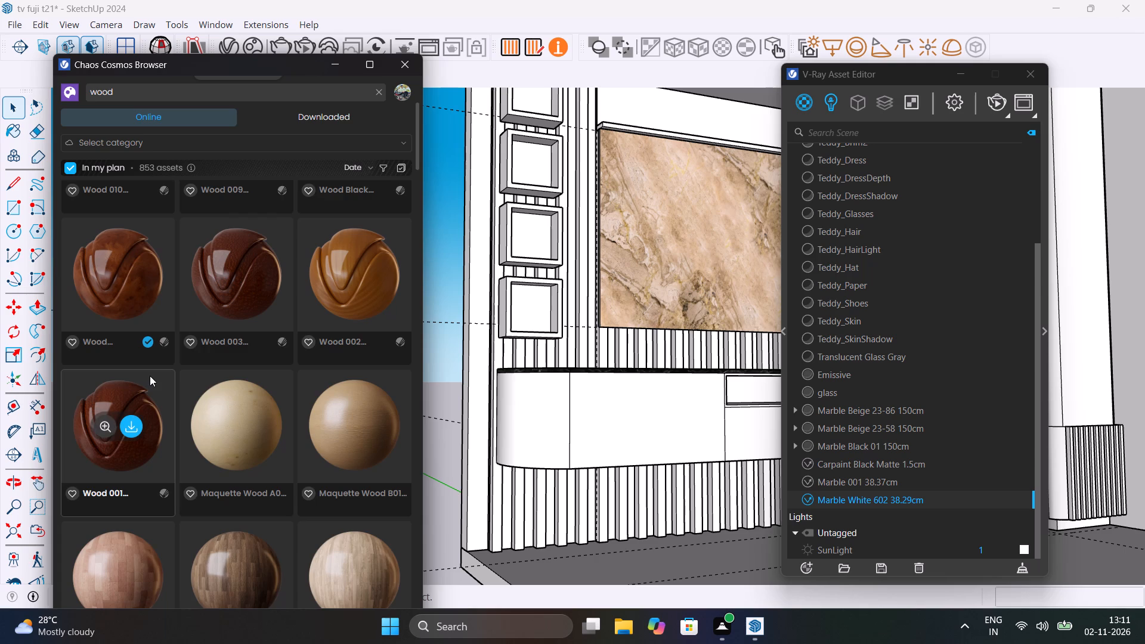
pyautogui.scroll(5, 150, 376)
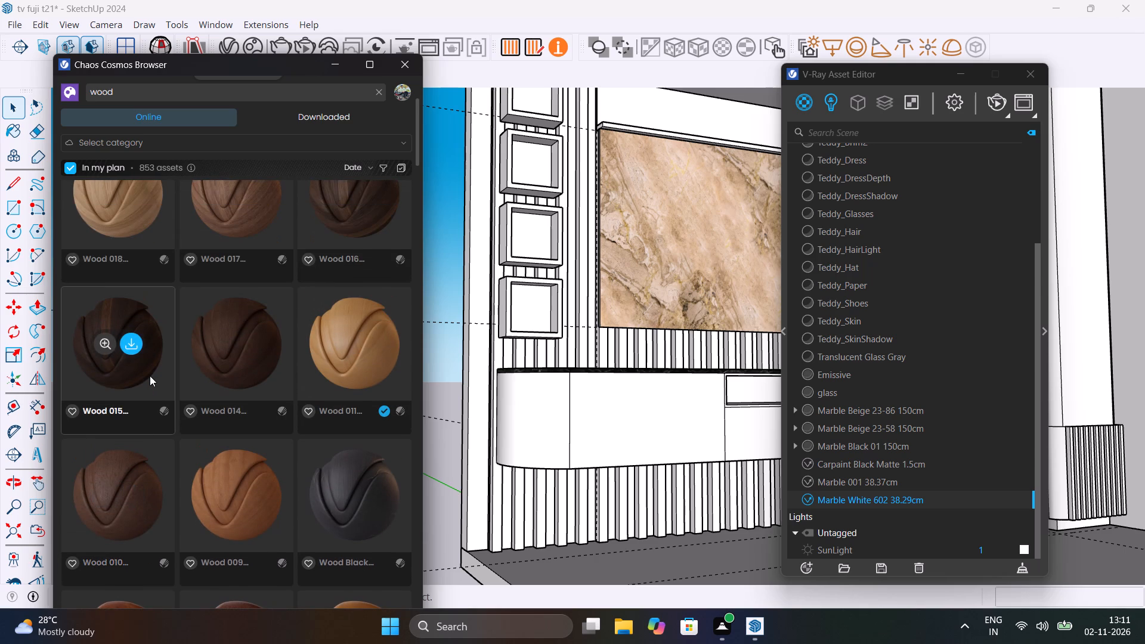
pyautogui.scroll(8, 150, 376)
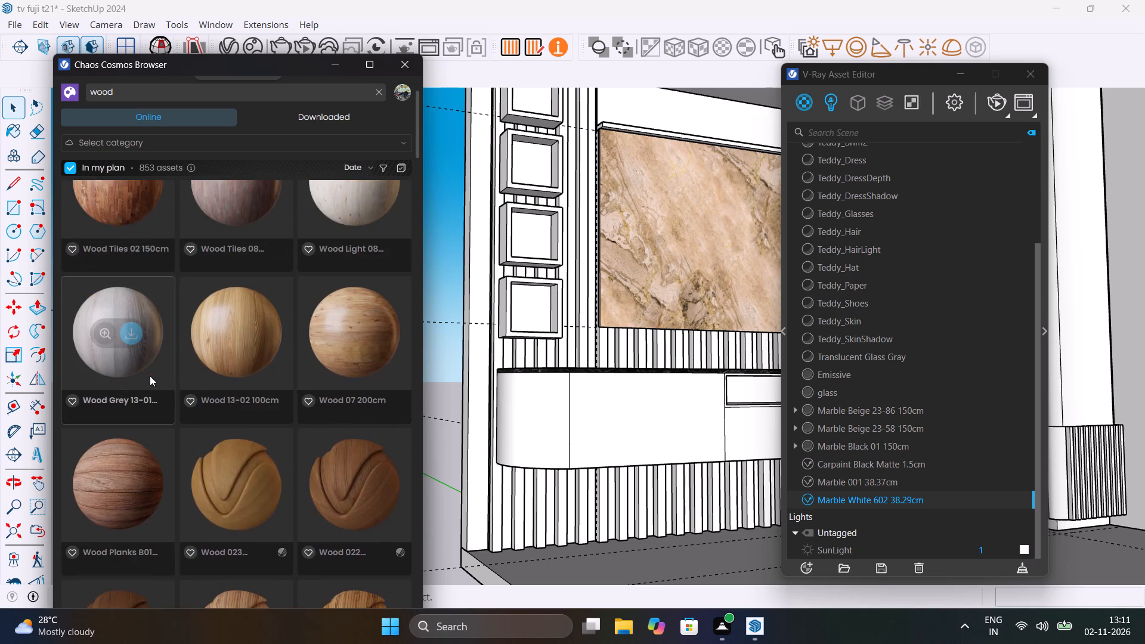
pyautogui.scroll(12, 150, 376)
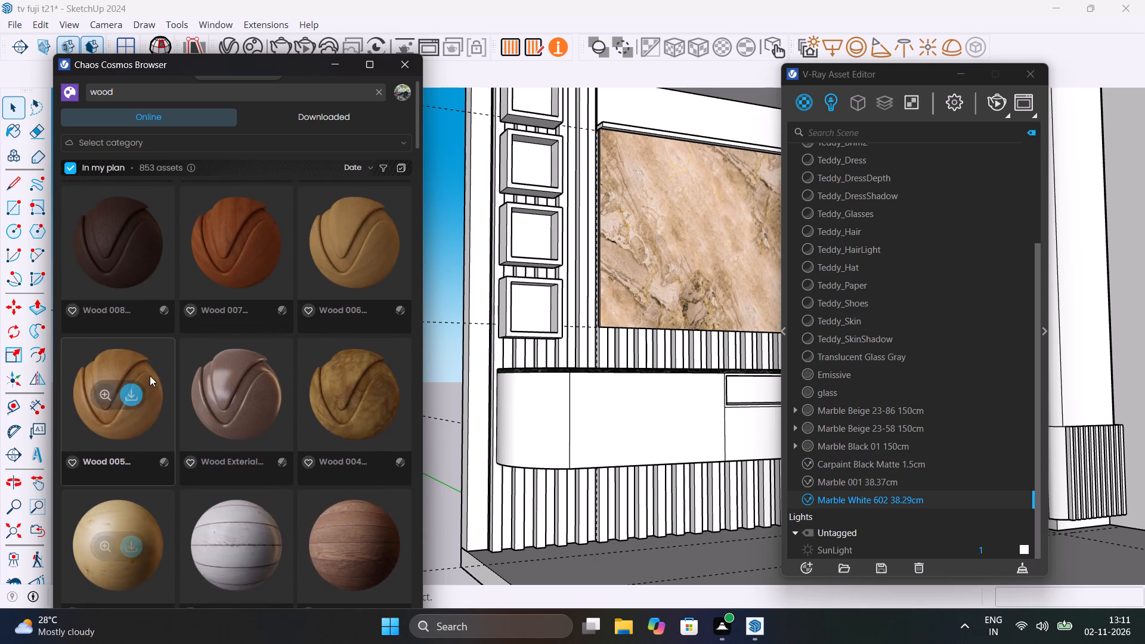
pyautogui.scroll(7, 150, 376)
# Find the already downloaded Wood Teak 33-35 100cm among the wood assets and import it into the scene.
pyautogui.scroll(-7, 227, 388)
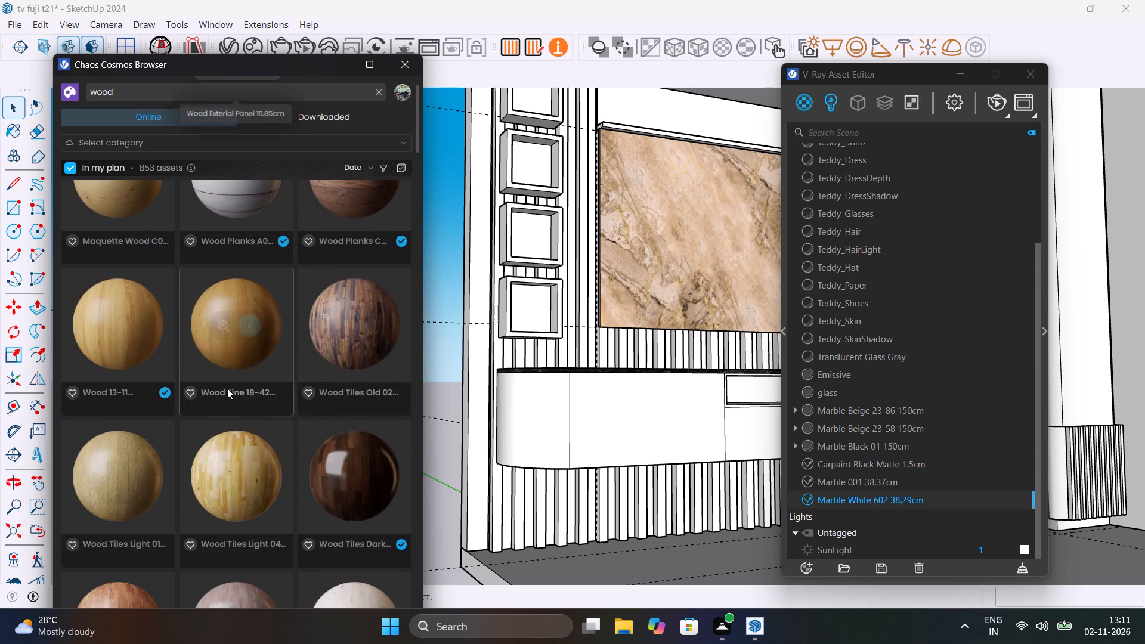
pyautogui.scroll(-15, 227, 388)
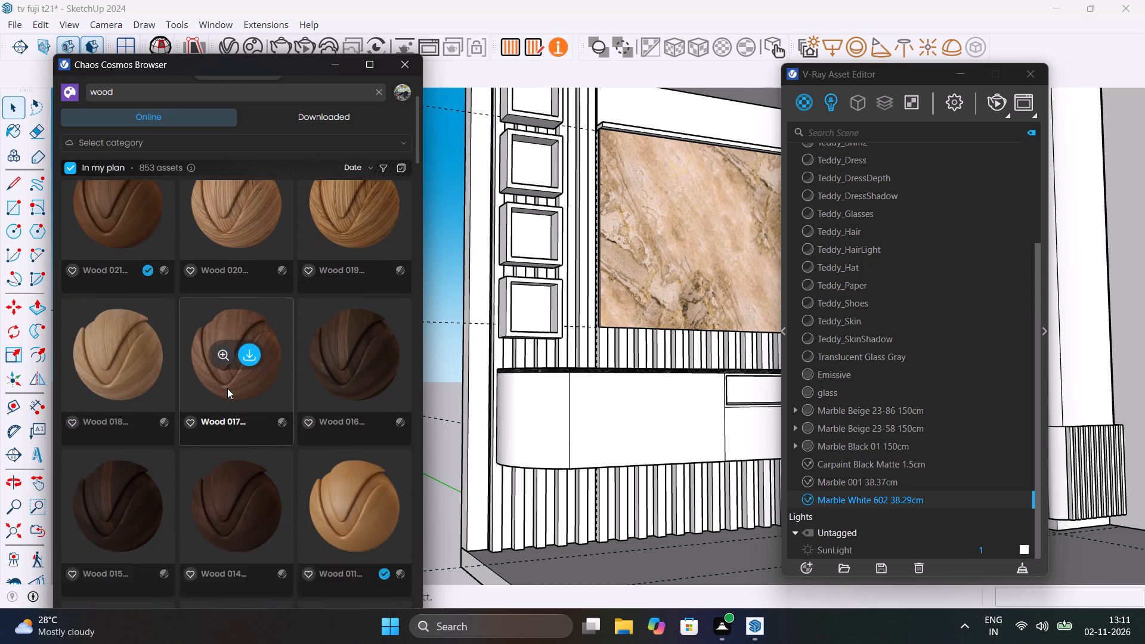
pyautogui.scroll(-3, 227, 388)
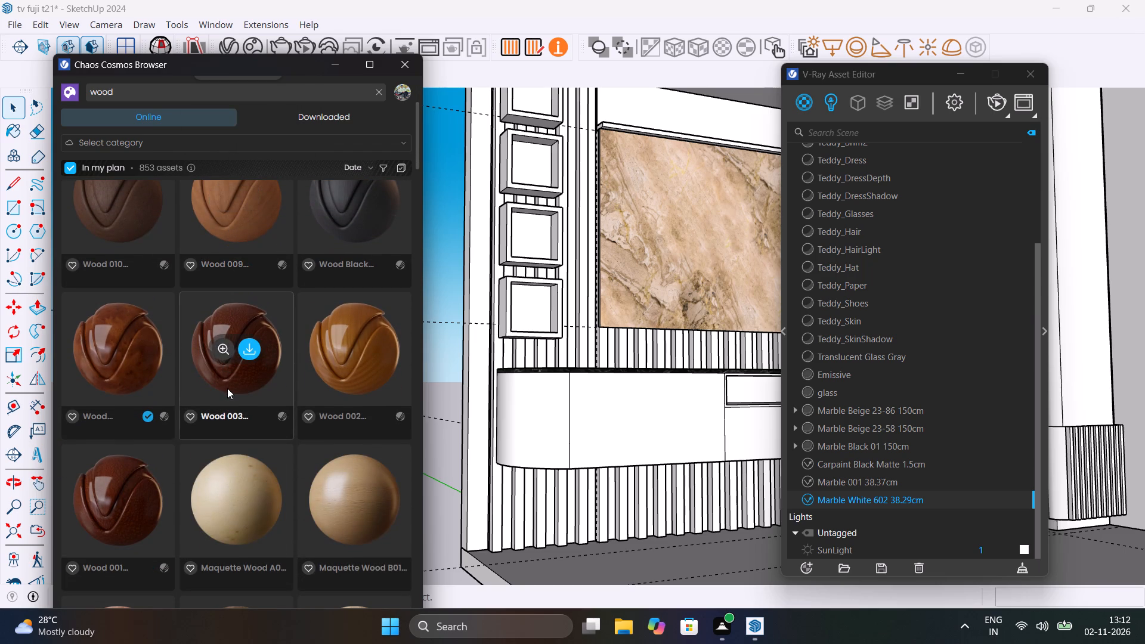
pyautogui.scroll(-3, 226, 380)
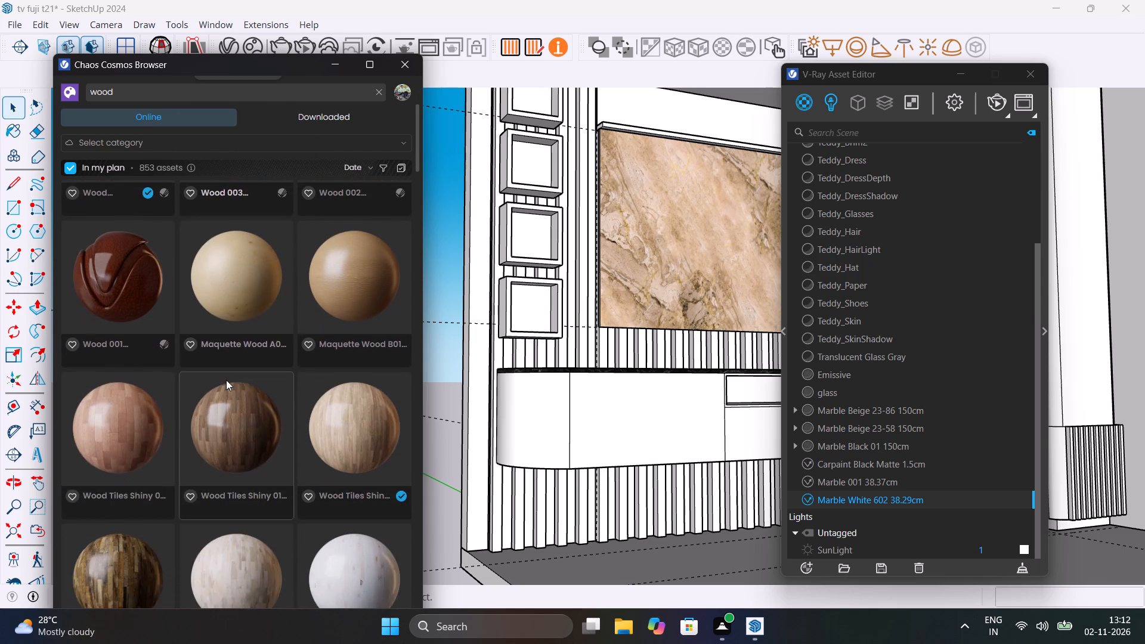
pyautogui.scroll(-9, 226, 380)
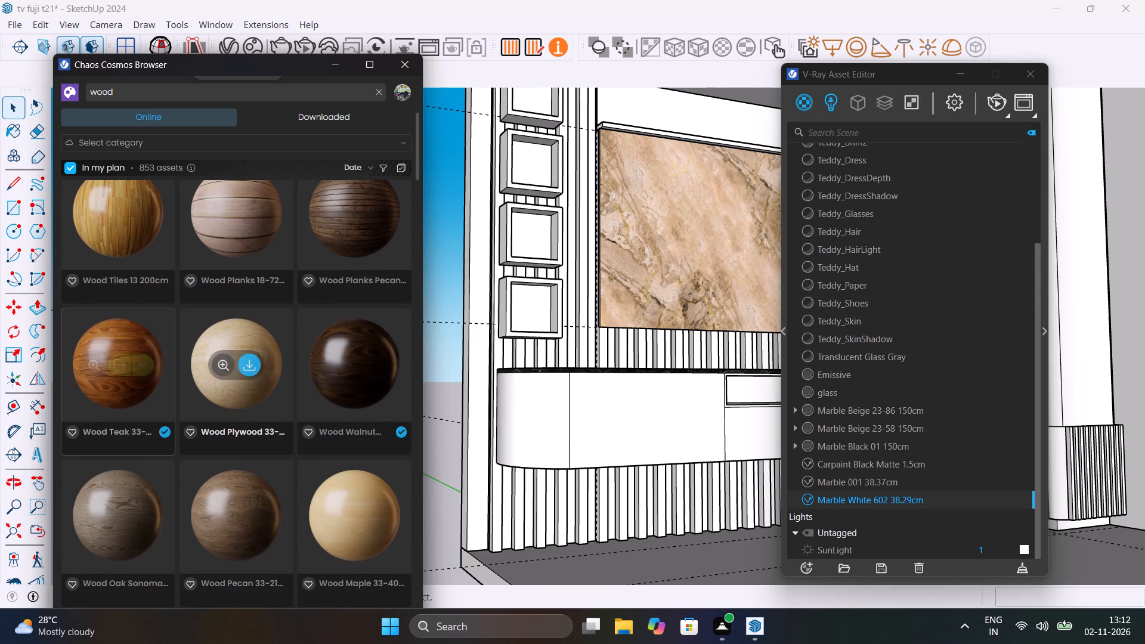
pyautogui.click(116, 364)
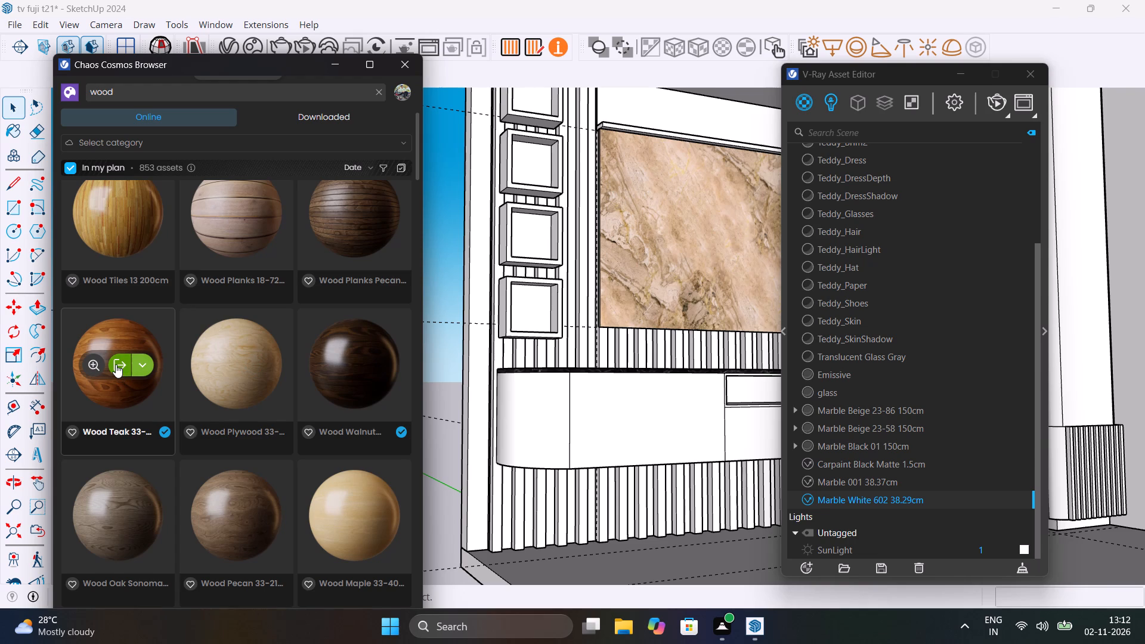
# Apply Wood Teak 33-35 100cm to the fluted back panel behind the console and niches.
pyautogui.scroll(5, 511, 492)
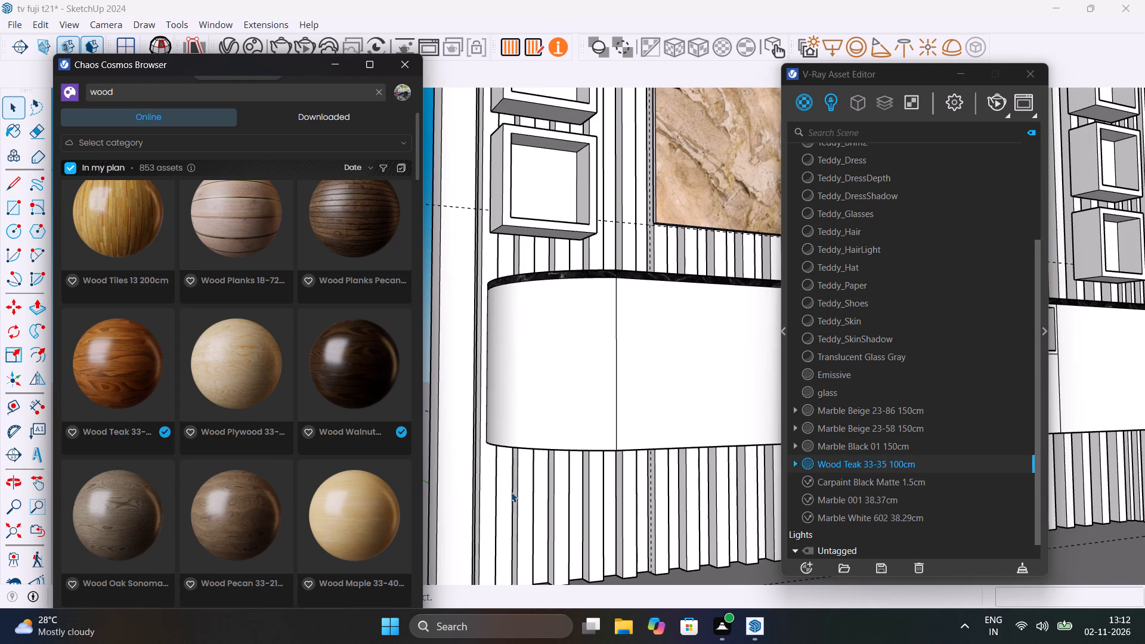
pyautogui.click(525, 495)
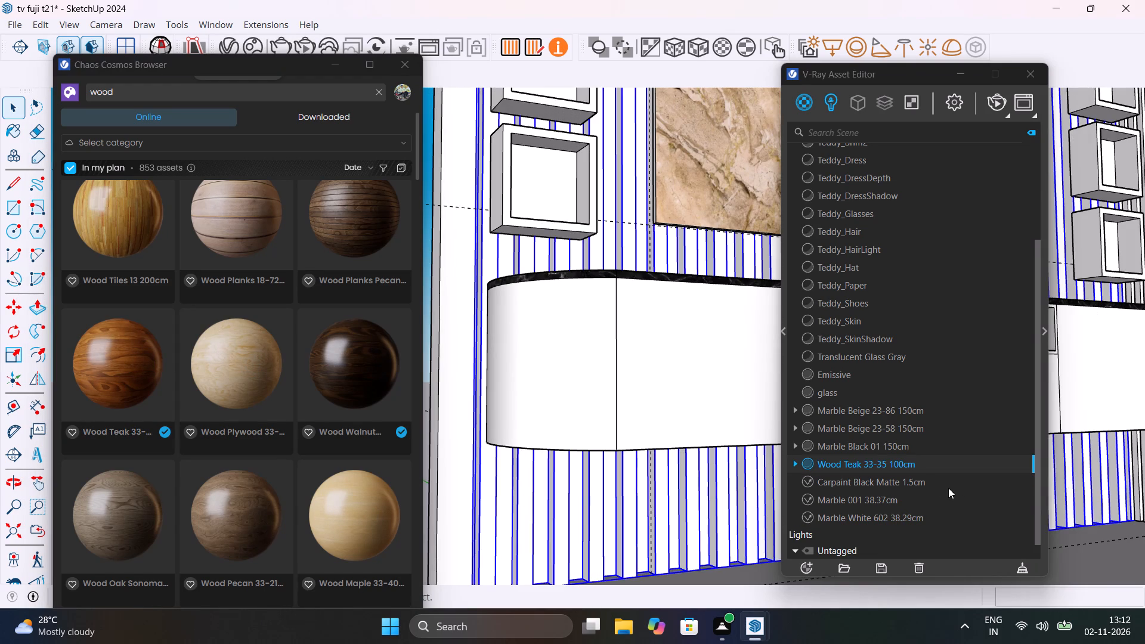
pyautogui.rightClick(909, 463)
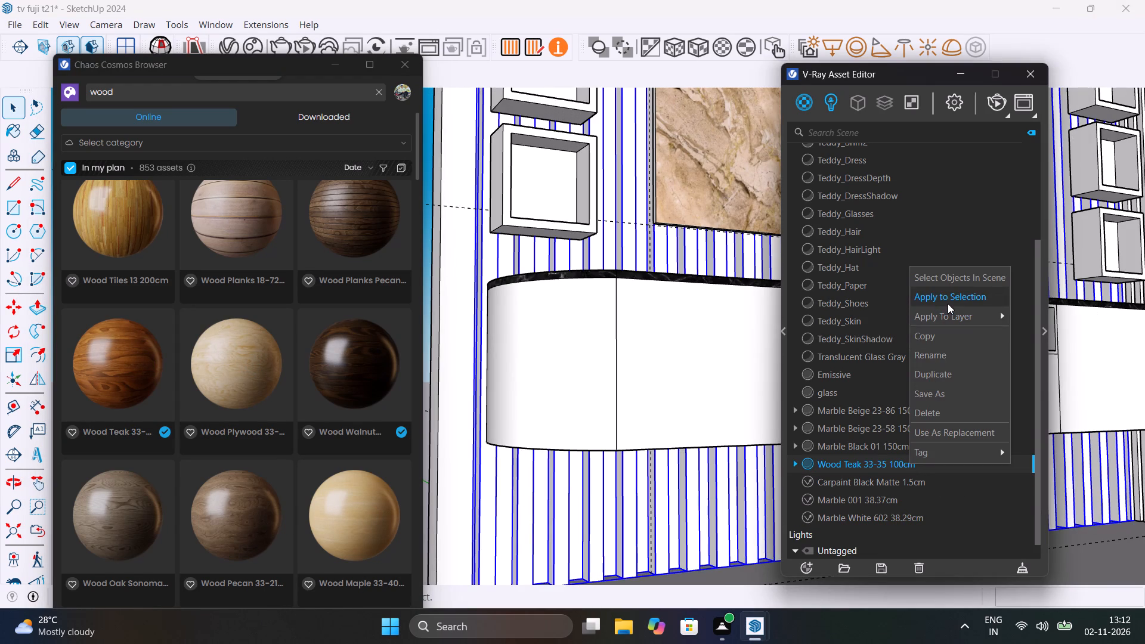
pyautogui.click(948, 301)
pyautogui.scroll(-10, 612, 493)
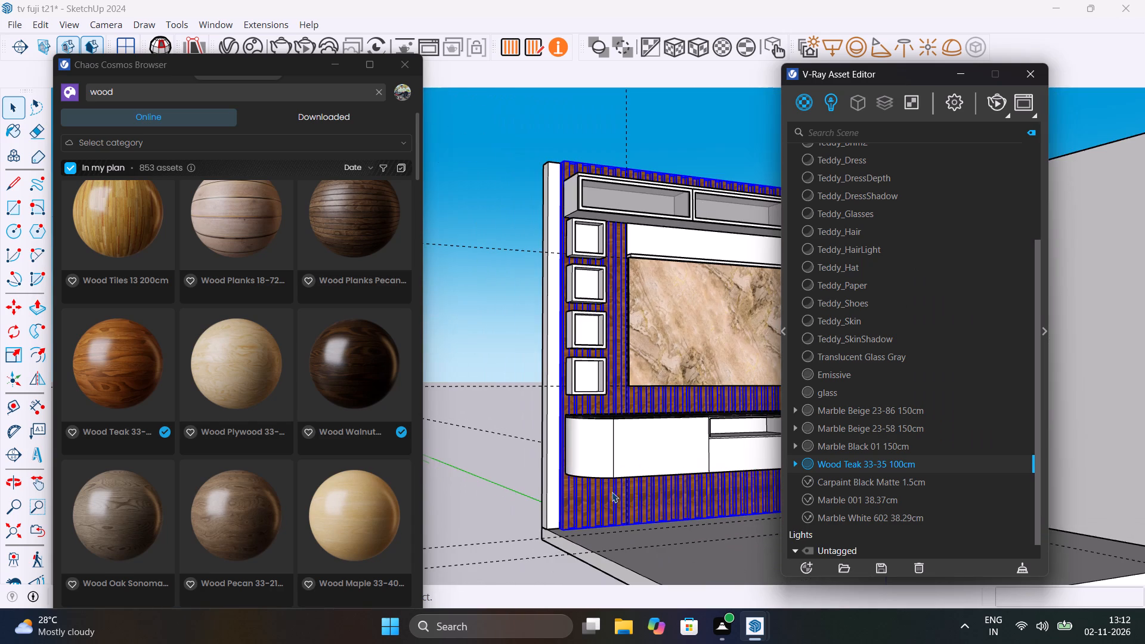
pyautogui.scroll(-4, 611, 462)
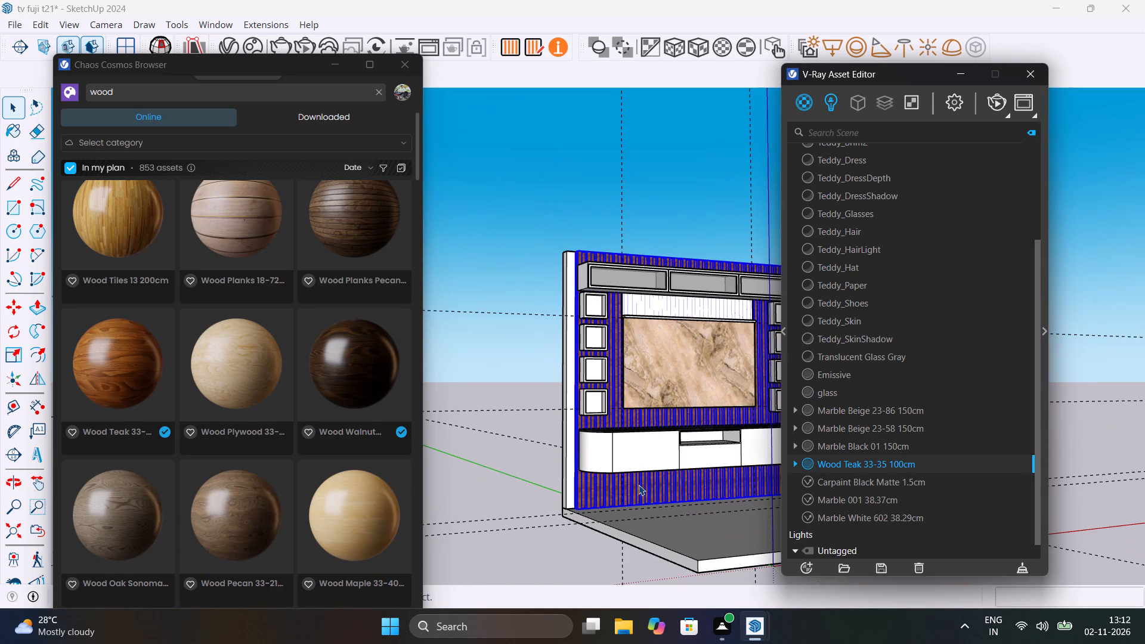
# Darken the diffuse color of the Wood Teak 33-35 100cm material to a very dark brown.
pyautogui.moveTo(639, 484); pyautogui.dragTo(592, 520, button='middle')
pyautogui.click(1046, 332)
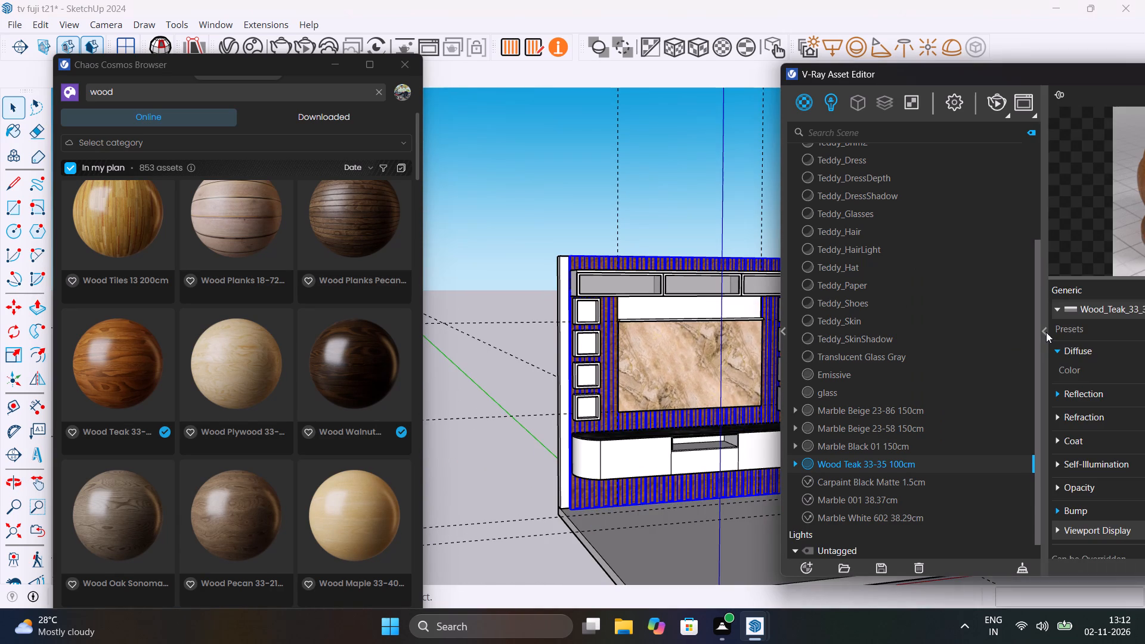
pyautogui.moveTo(1035, 76); pyautogui.dragTo(573, 79)
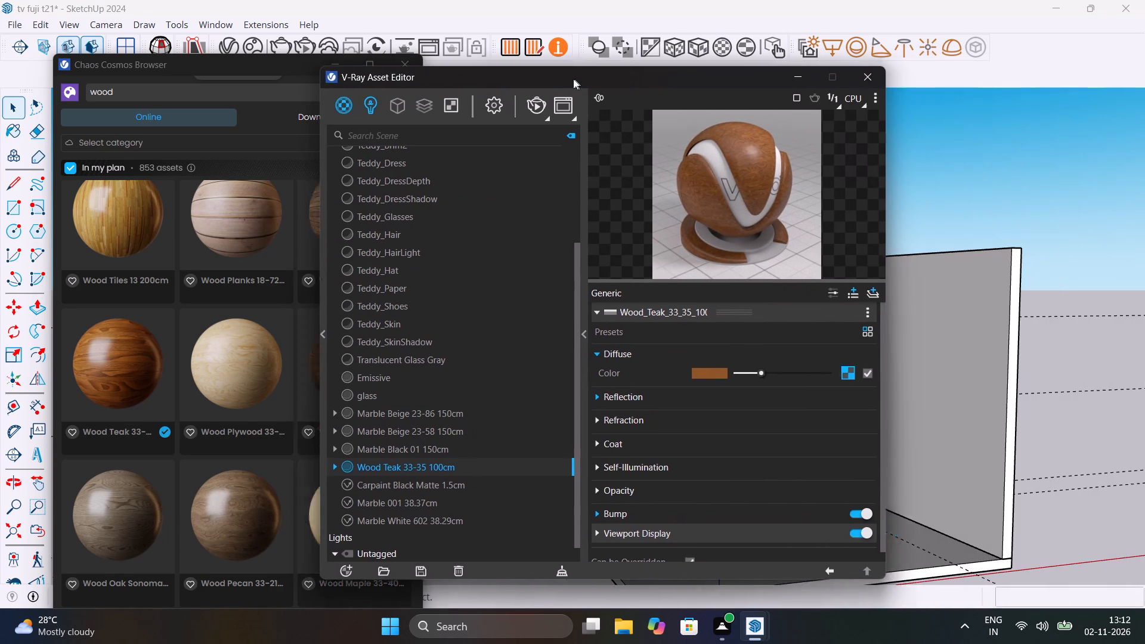
pyautogui.moveTo(573, 79); pyautogui.dragTo(222, 94)
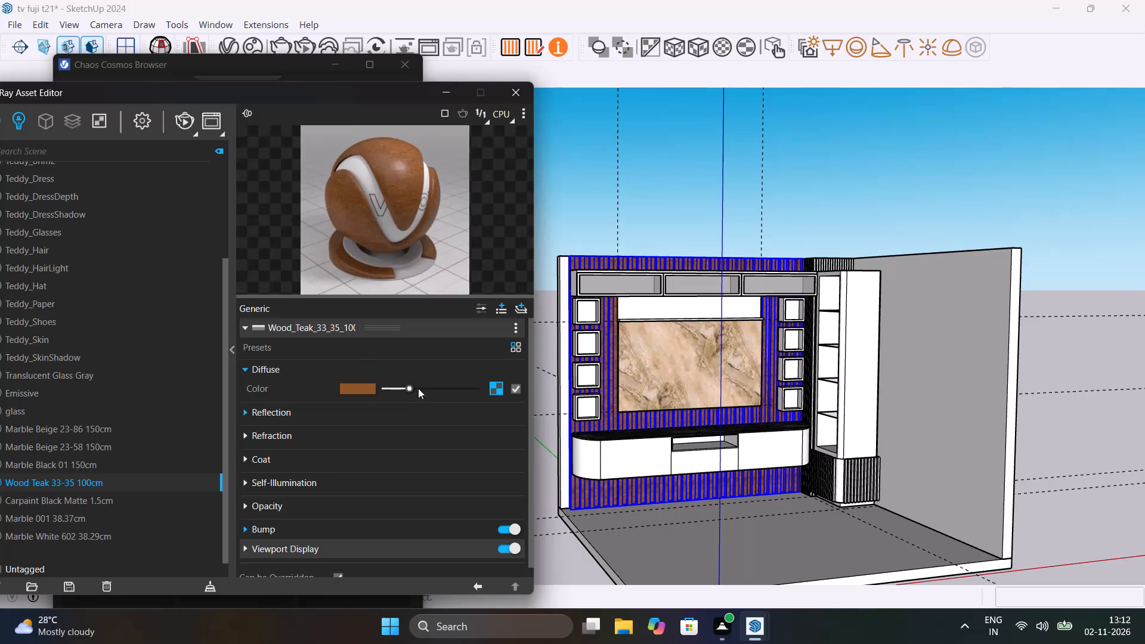
pyautogui.click(418, 388)
pyautogui.moveTo(418, 388); pyautogui.dragTo(452, 390)
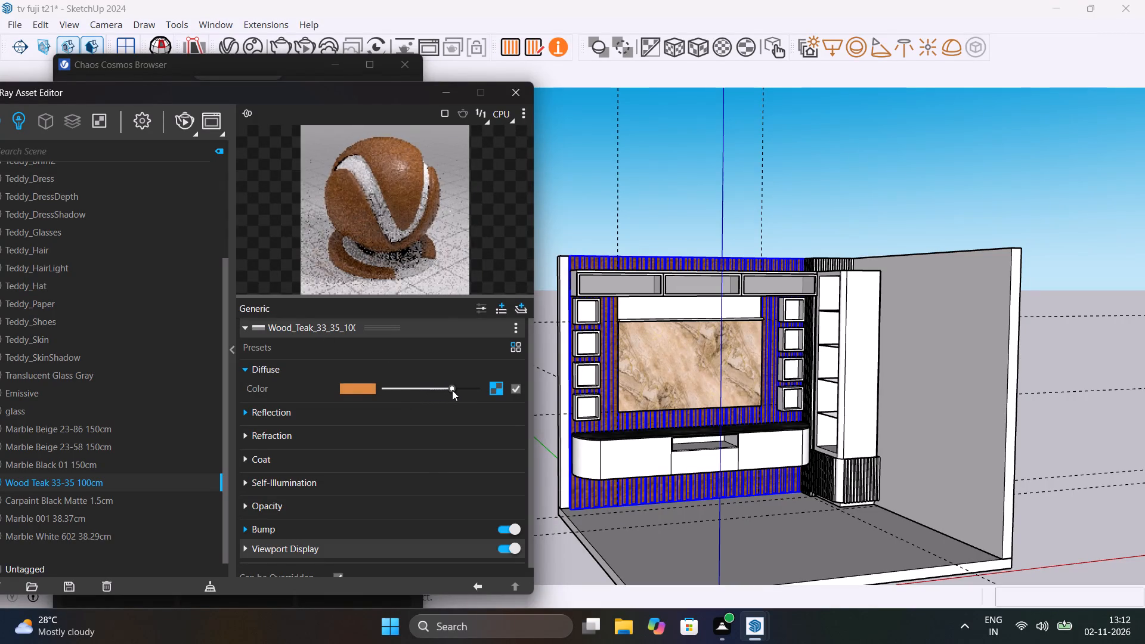
pyautogui.moveTo(461, 389); pyautogui.dragTo(476, 389)
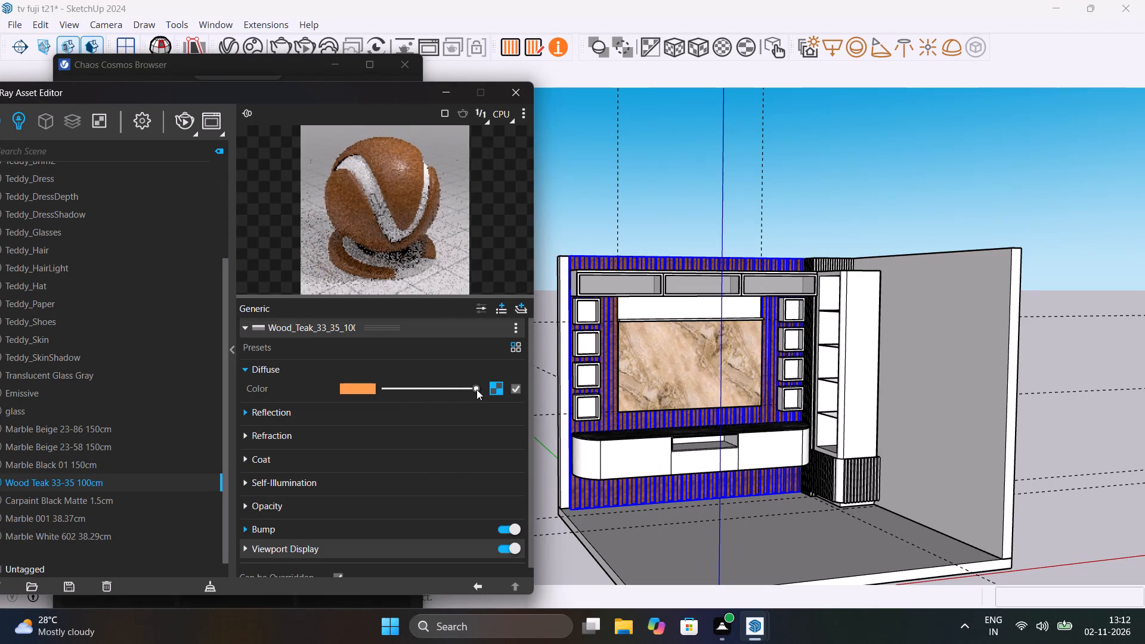
pyautogui.moveTo(476, 389); pyautogui.dragTo(388, 388)
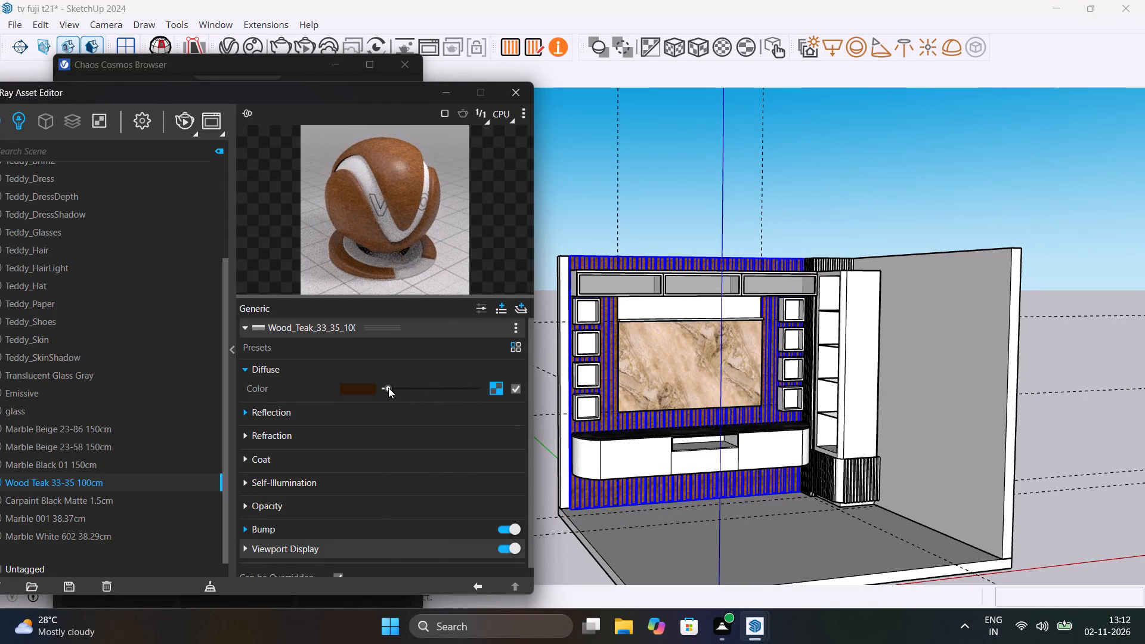
pyautogui.scroll(11, 604, 493)
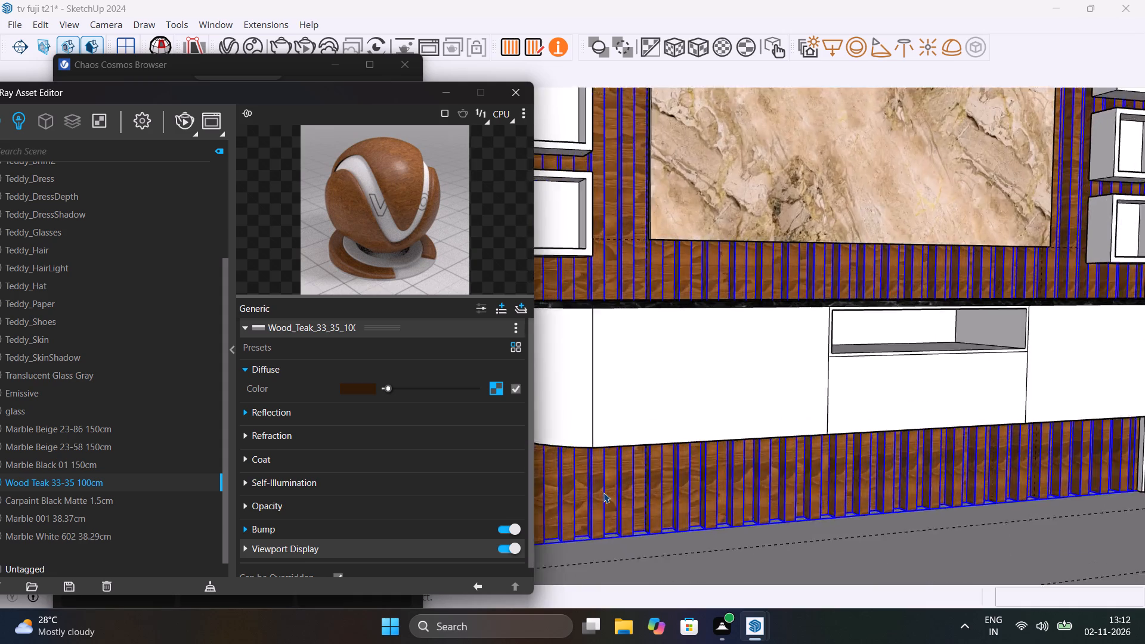
pyautogui.scroll(7, 604, 493)
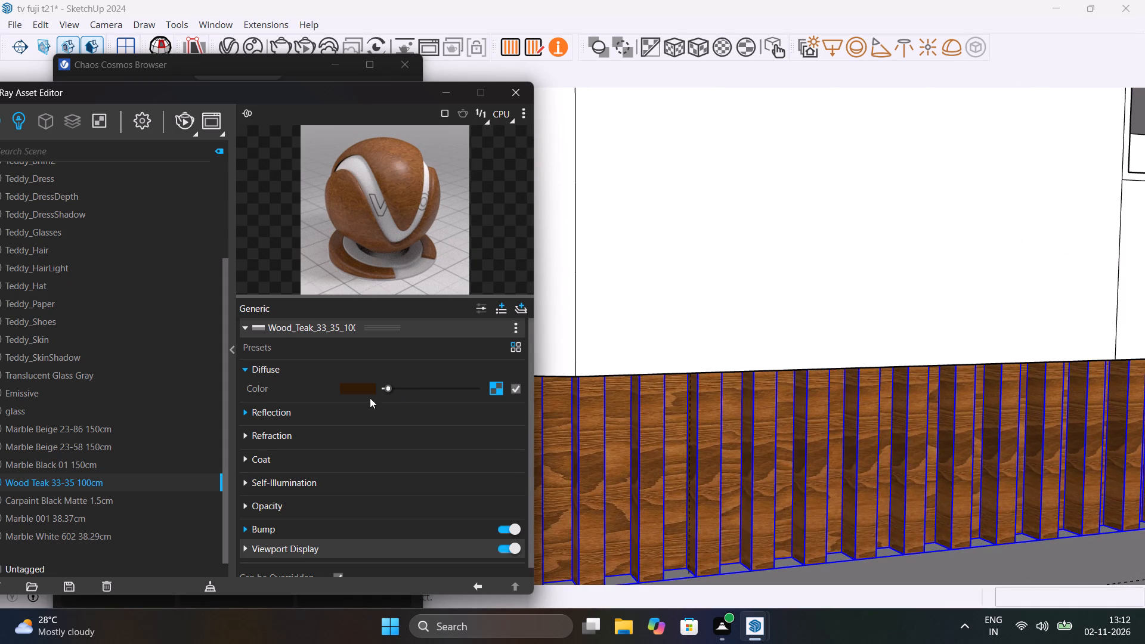
# Adjust the reflection color of Wood Teak 33-35 100cm to a light grey.
pyautogui.click(342, 413)
pyautogui.moveTo(440, 431); pyautogui.dragTo(453, 432)
pyautogui.moveTo(453, 432); pyautogui.dragTo(437, 432)
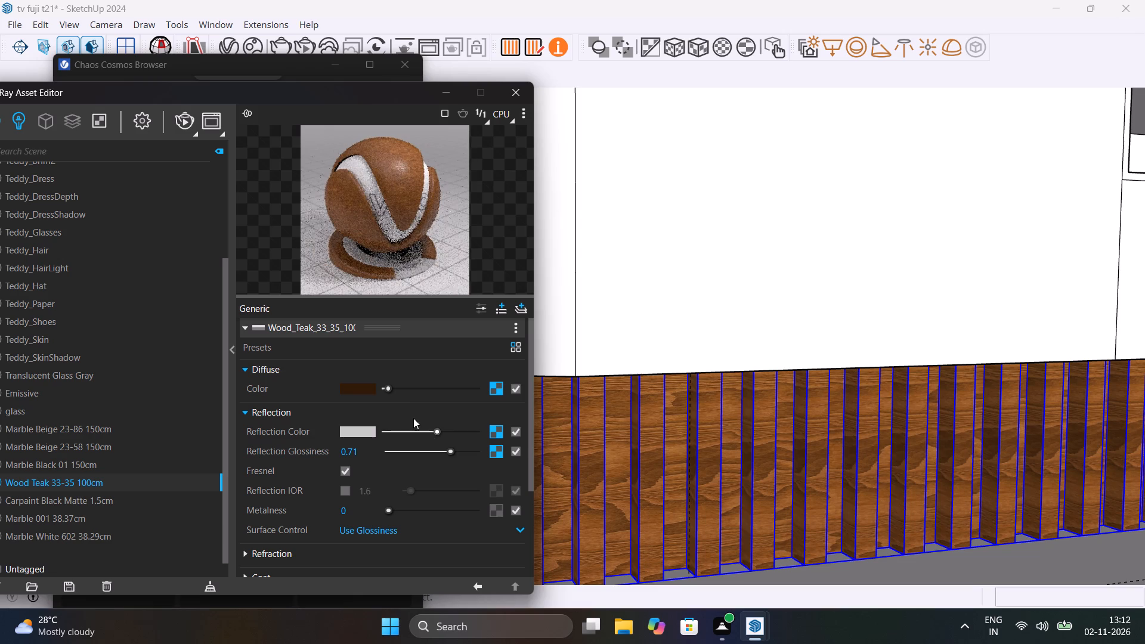
# Check the diffuse color values of the teak material in the color picker.
pyautogui.click(391, 391)
pyautogui.click(366, 385)
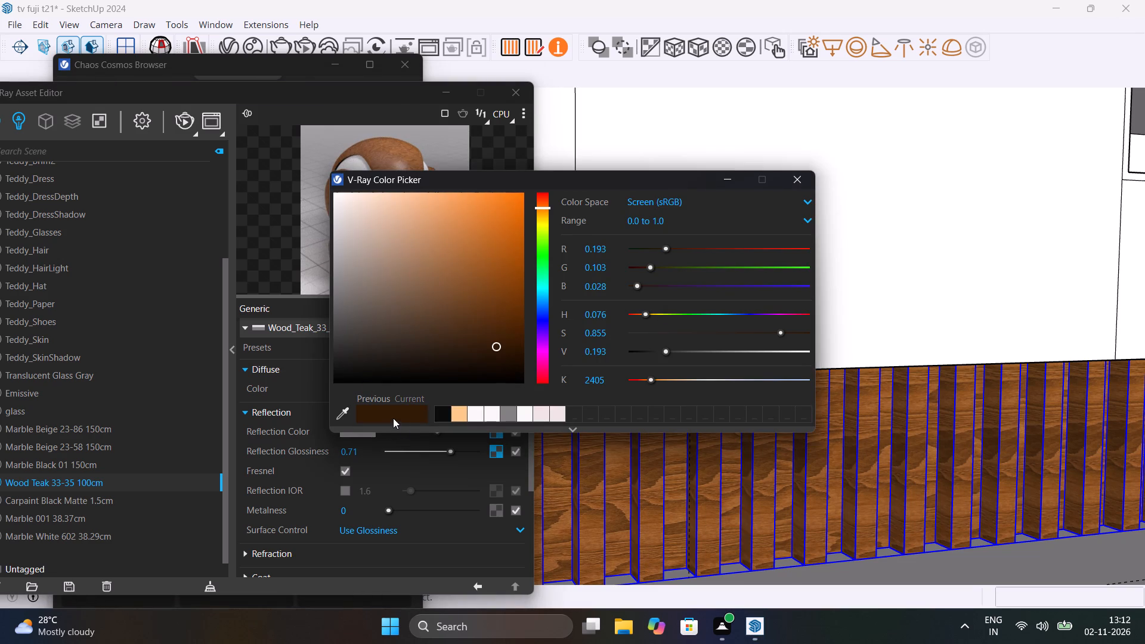
pyautogui.click(801, 182)
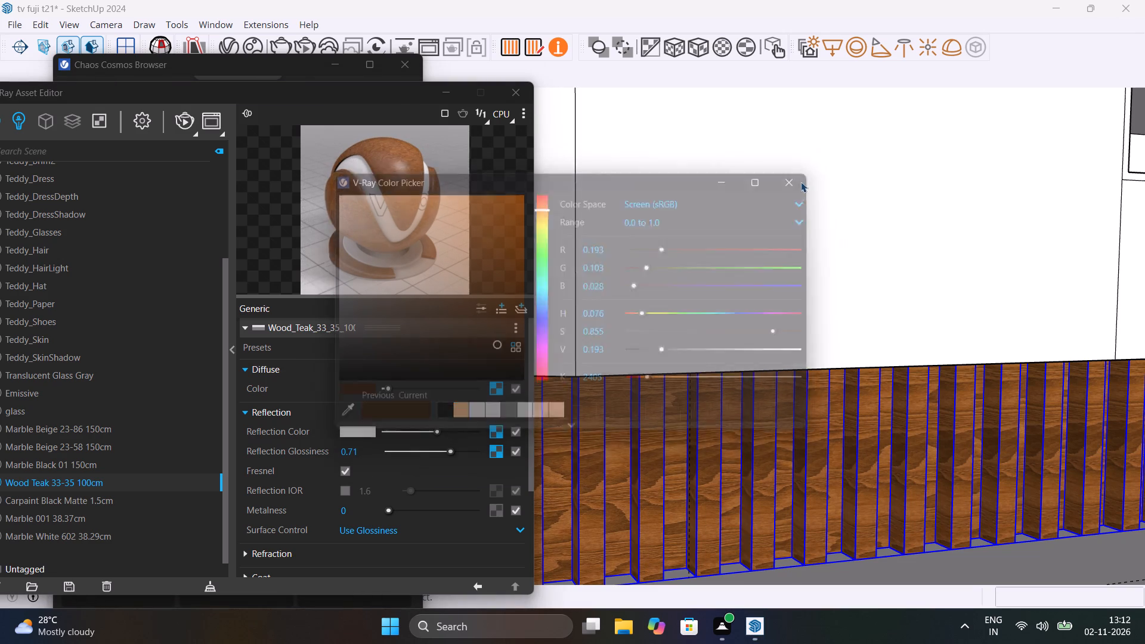
# Apply Wood Teak 33-35 100cm to the narrow fluted side panel between the back panel and the tall corner cabinet.
pyautogui.scroll(-5, 624, 441)
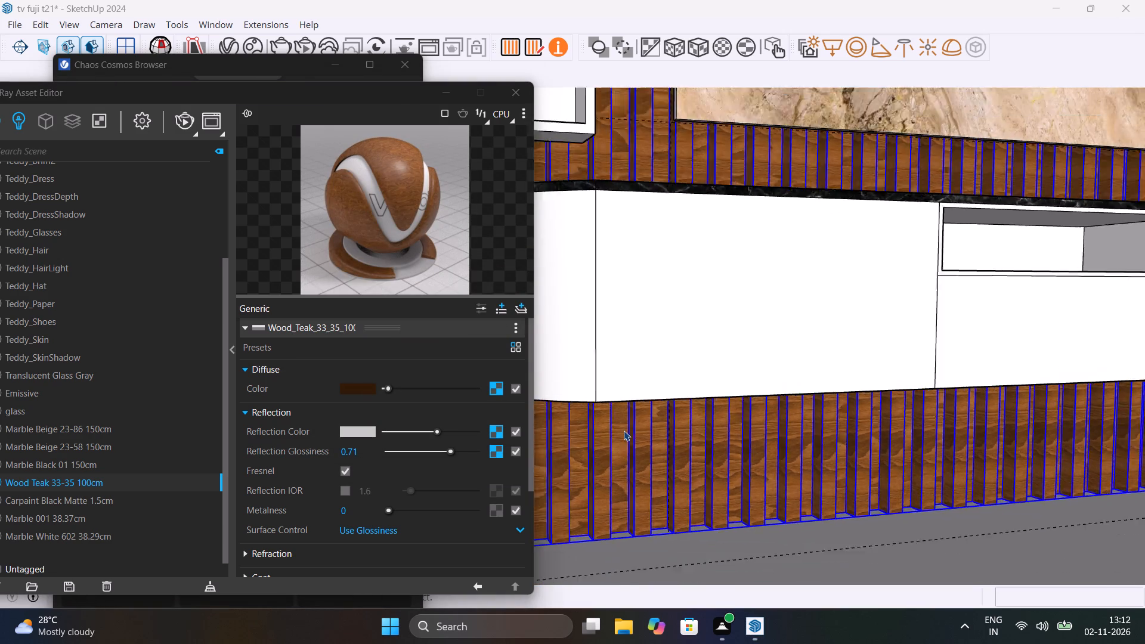
pyautogui.scroll(-13, 624, 431)
pyautogui.scroll(12, 836, 433)
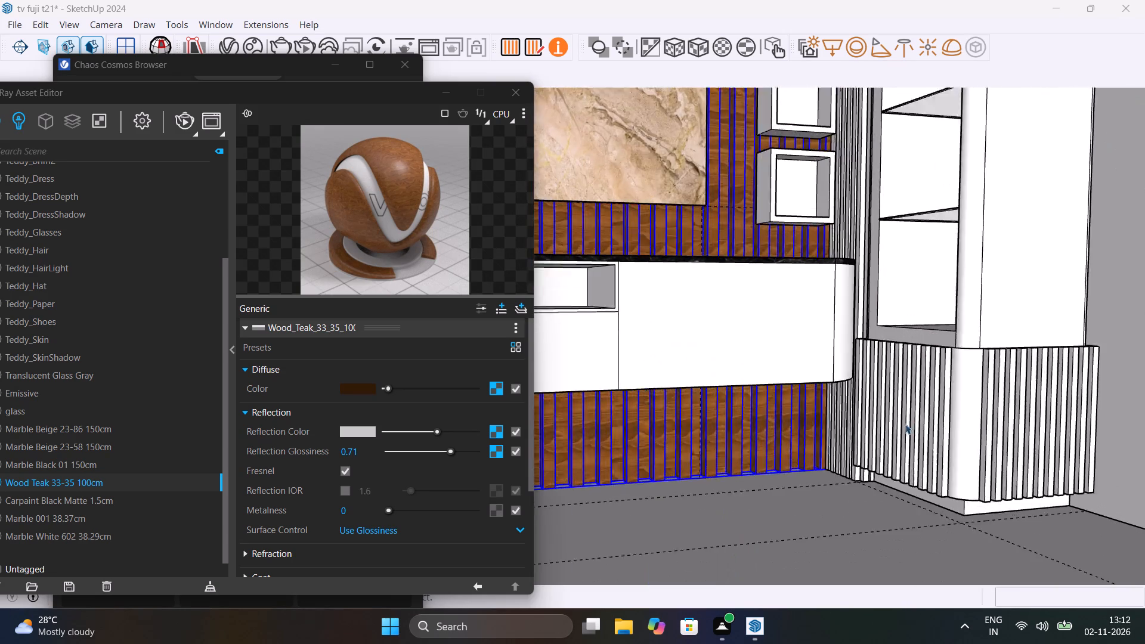
pyautogui.scroll(2, 905, 424)
pyautogui.click(827, 432)
pyautogui.scroll(6, 827, 432)
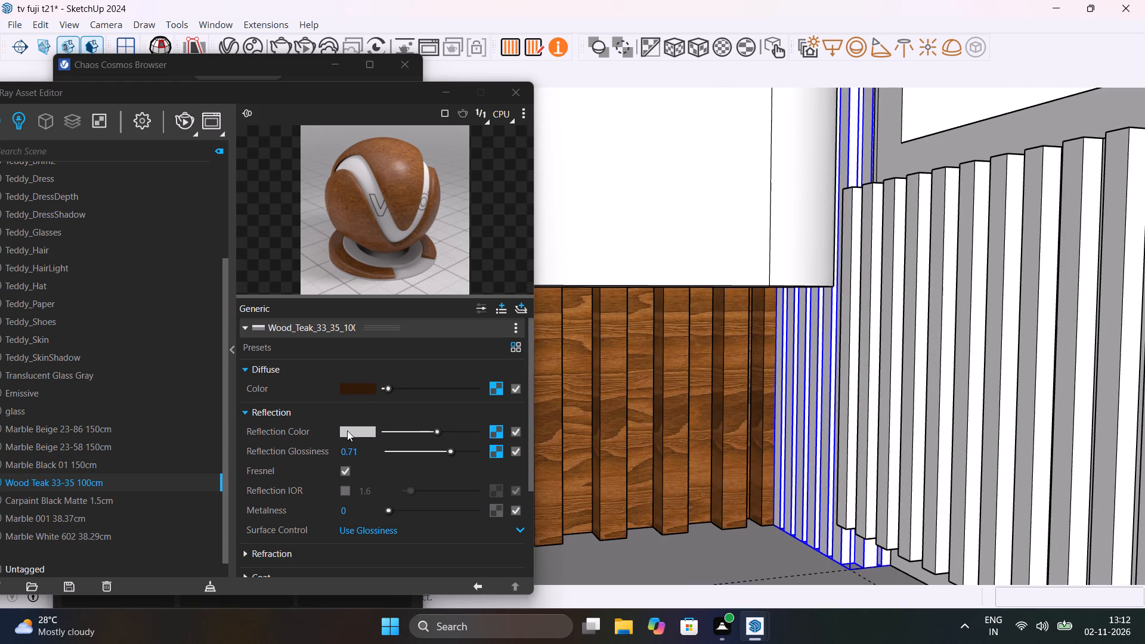
pyautogui.rightClick(80, 487)
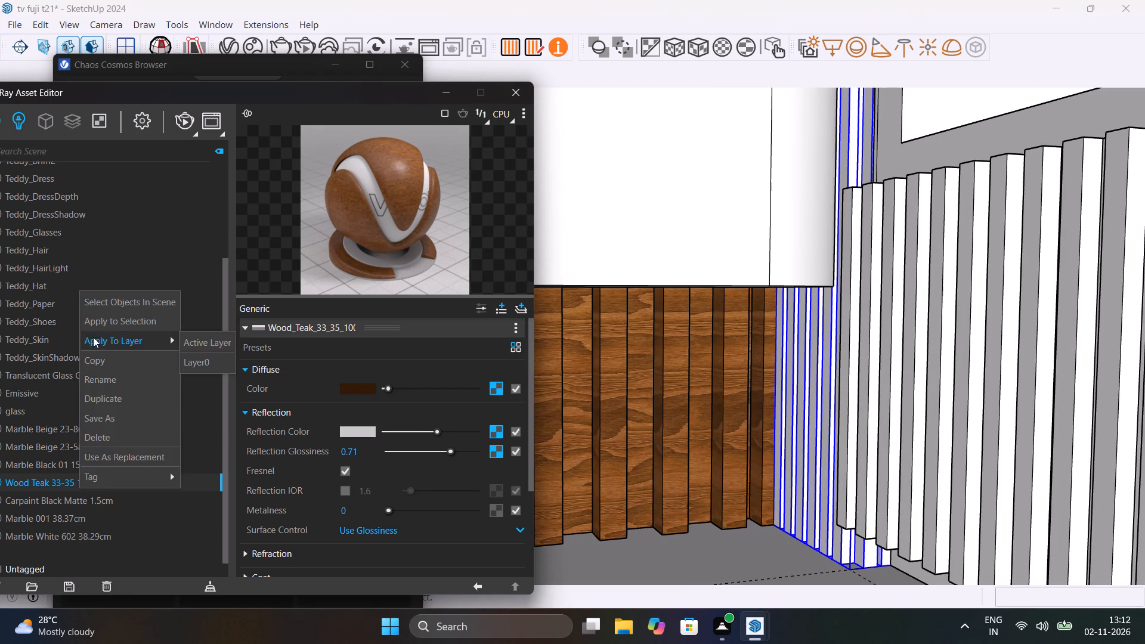
pyautogui.click(102, 326)
# Open the slat component below the tall cabinet's open shelves and apply Wood Teak 33-35 100cm to the slats' broad outer face.
pyautogui.scroll(-3, 375, 363)
pyautogui.click(1016, 333)
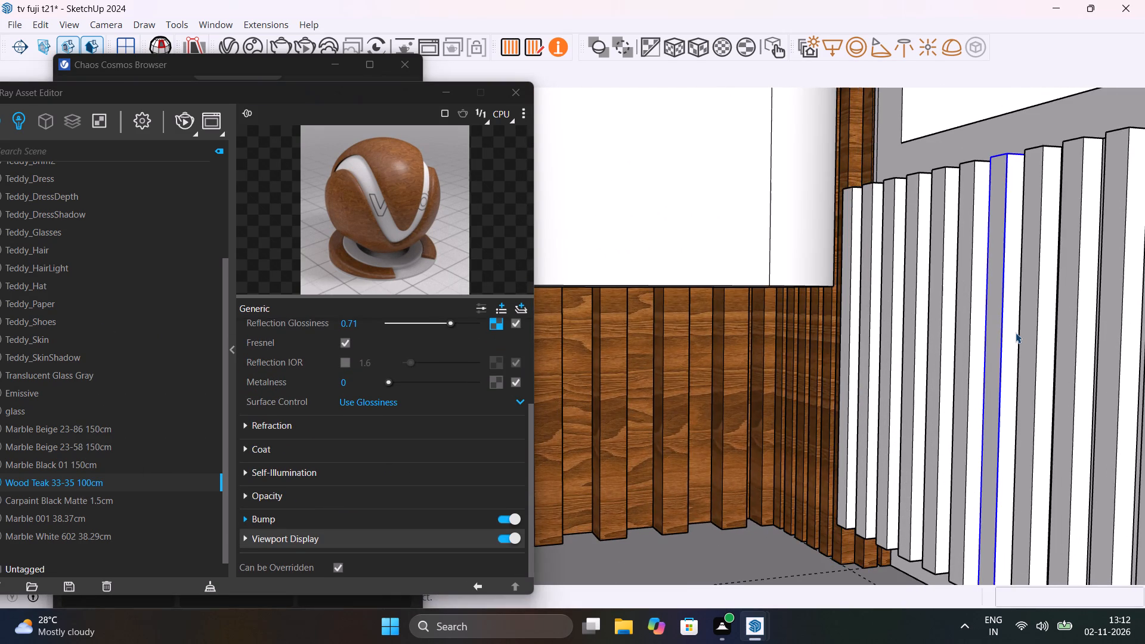
pyautogui.scroll(-9, 1144, 370)
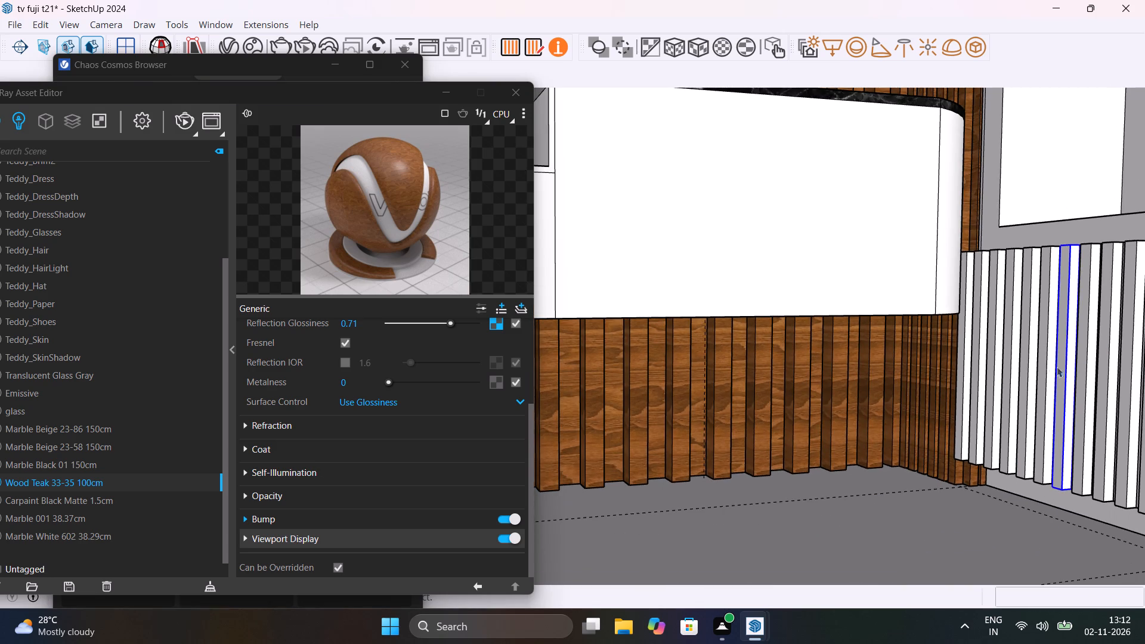
pyautogui.moveTo(1049, 370); pyautogui.dragTo(731, 432, button='middle')
pyautogui.scroll(4, 772, 385)
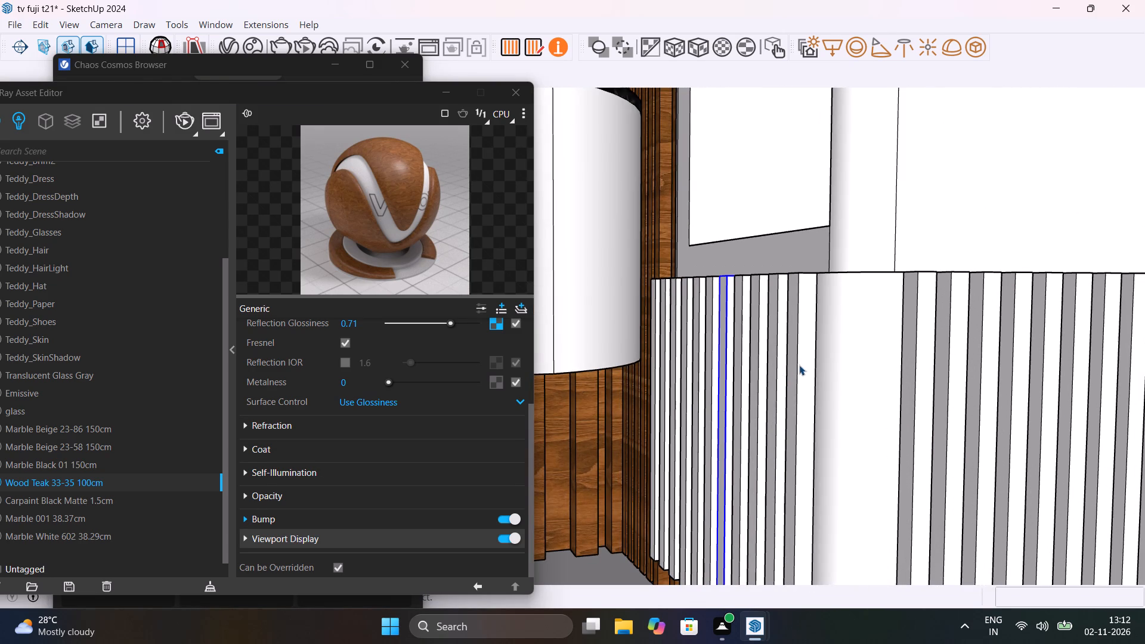
pyautogui.click(801, 363)
pyautogui.doubleClick(800, 345)
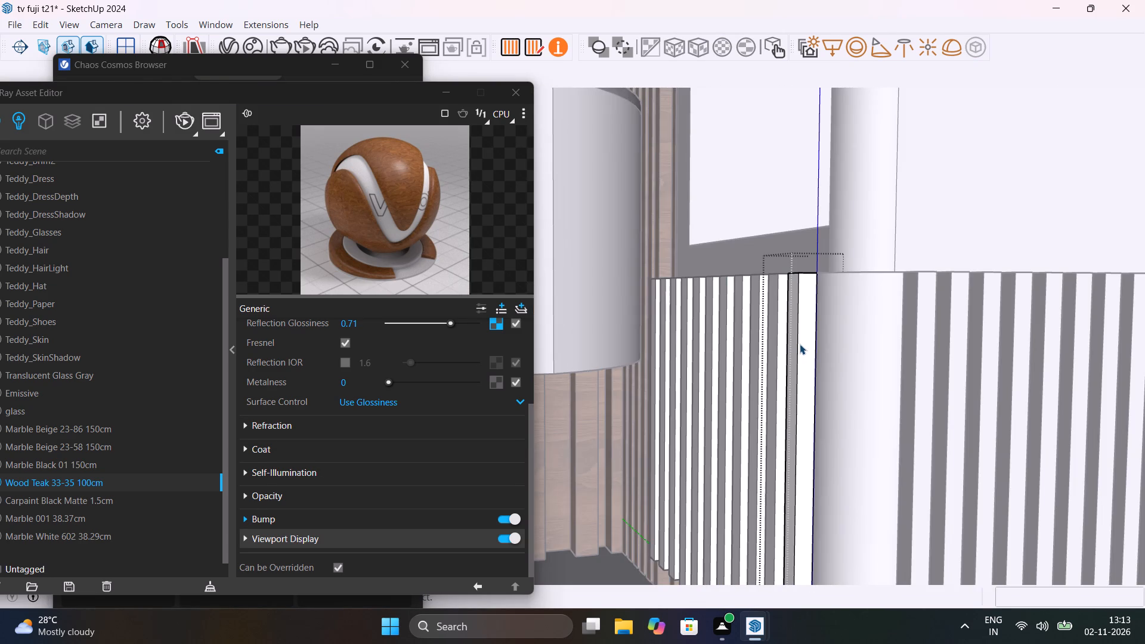
pyautogui.click(800, 344)
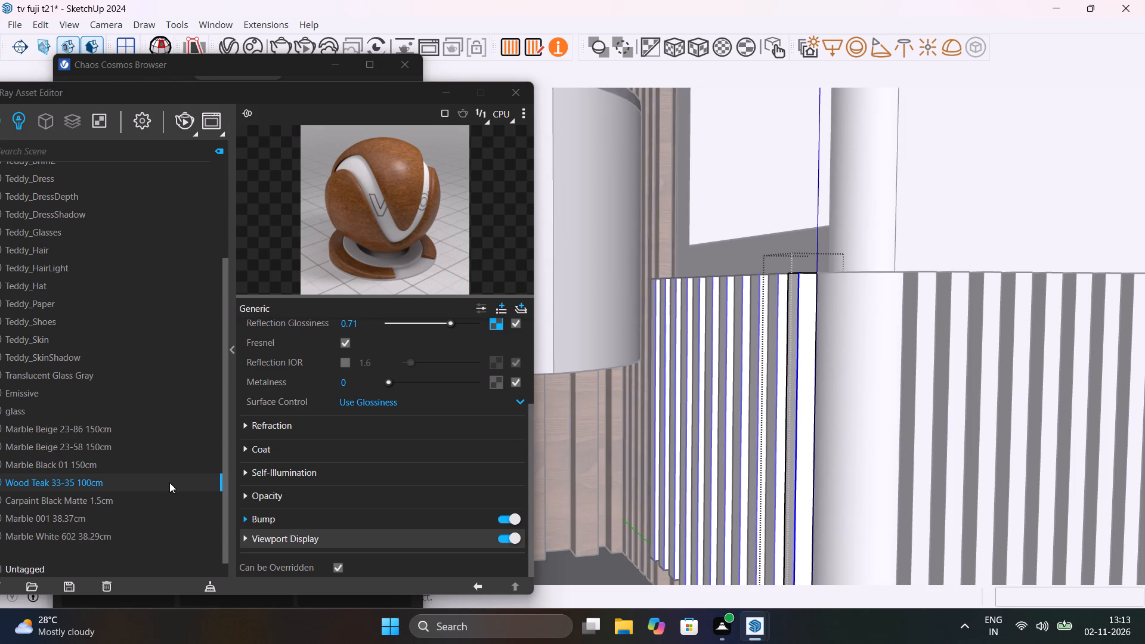
pyautogui.rightClick(169, 481)
pyautogui.click(211, 315)
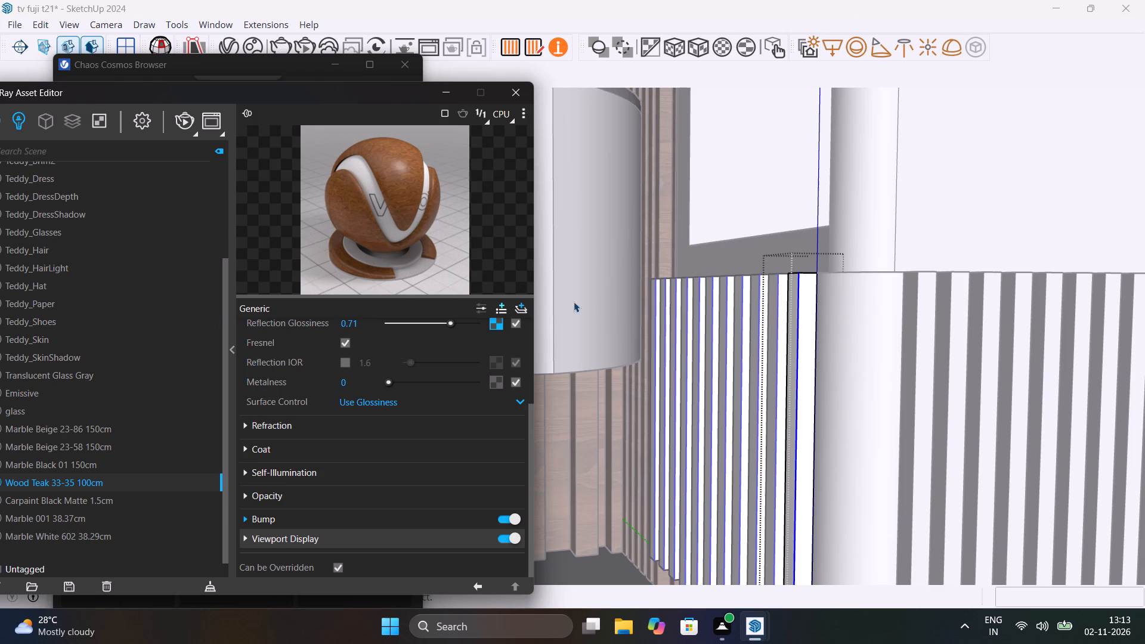
pyautogui.moveTo(701, 383); pyautogui.dragTo(827, 509, button='middle')
pyautogui.scroll(5, 837, 364)
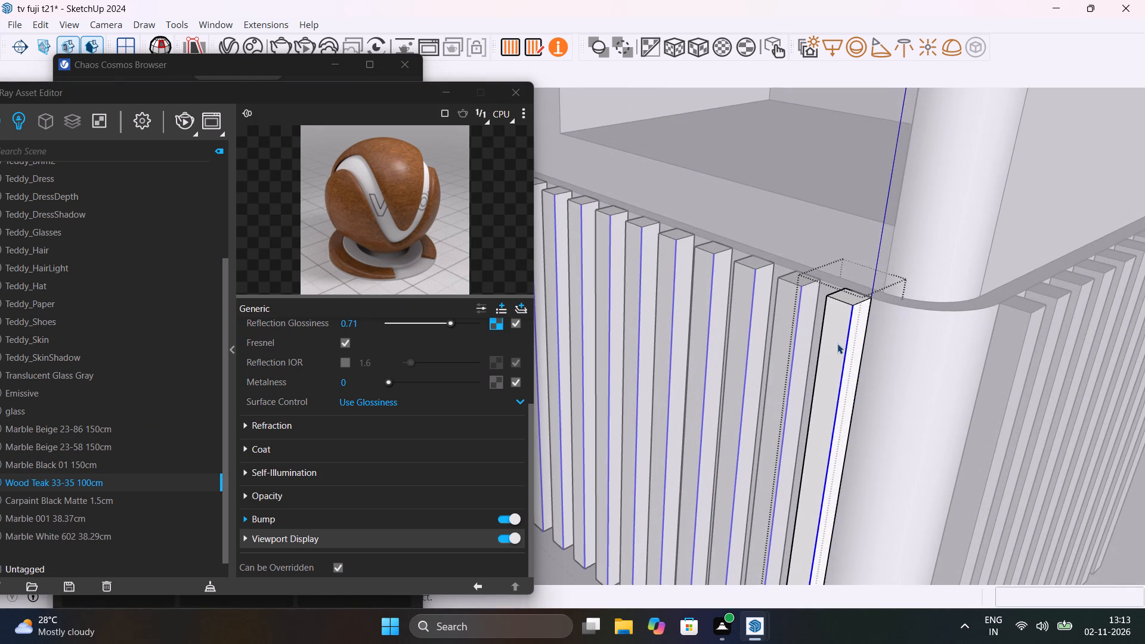
pyautogui.click(837, 333)
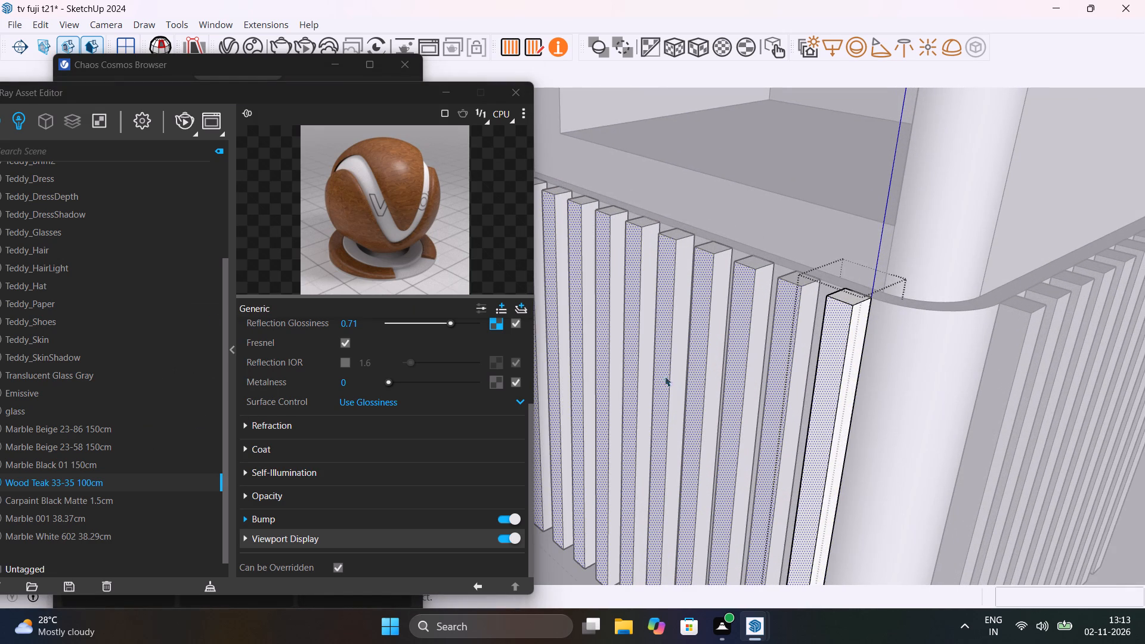
pyautogui.rightClick(134, 483)
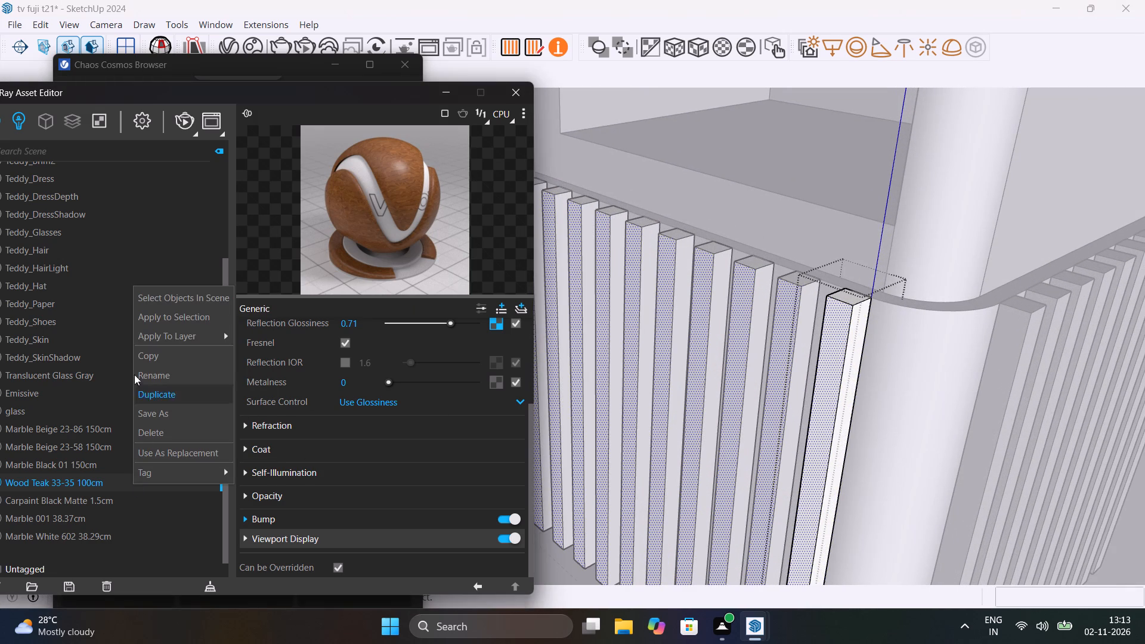
pyautogui.click(167, 321)
# Apply Wood Teak 33-35 100cm to the top face and the adjoining side face of the same slats.
pyautogui.scroll(6, 846, 306)
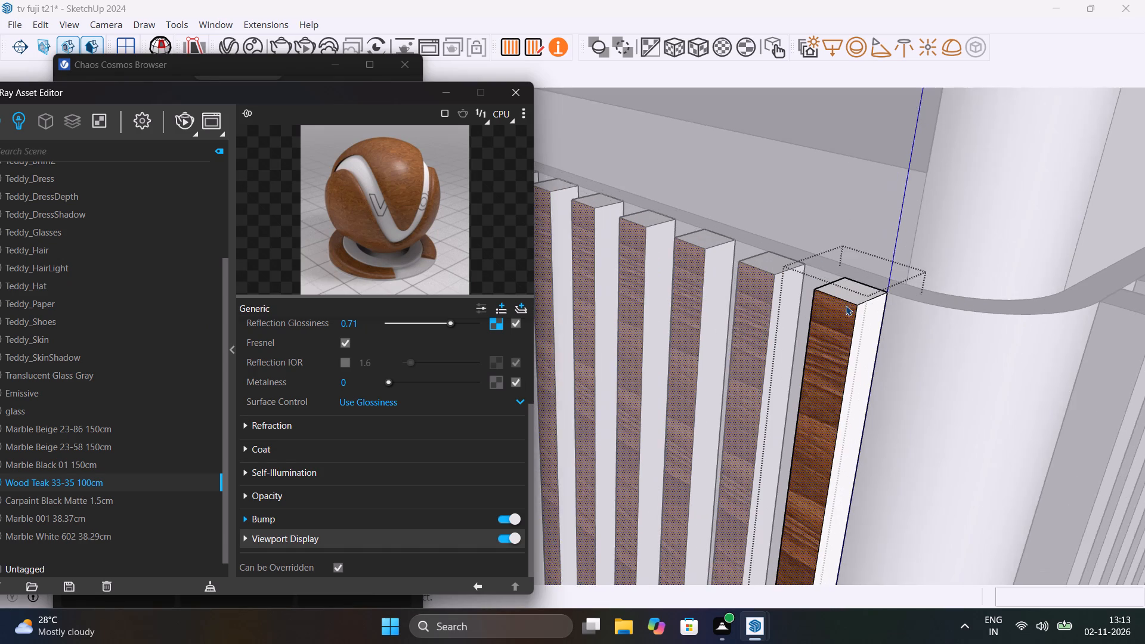
pyautogui.scroll(5, 846, 305)
pyautogui.click(856, 293)
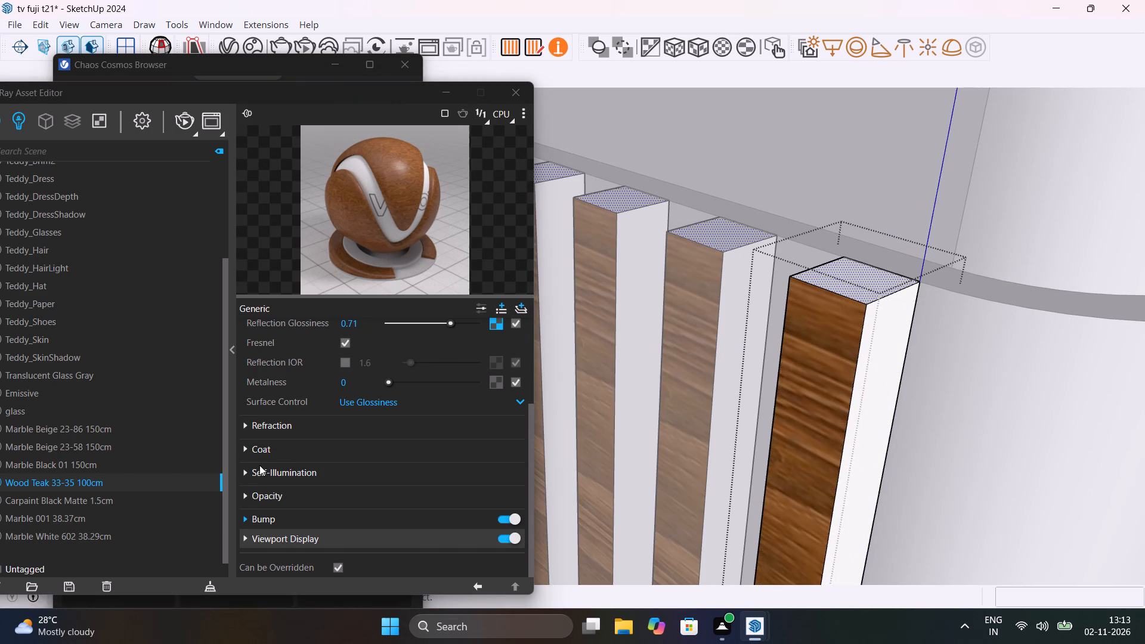
pyautogui.rightClick(122, 482)
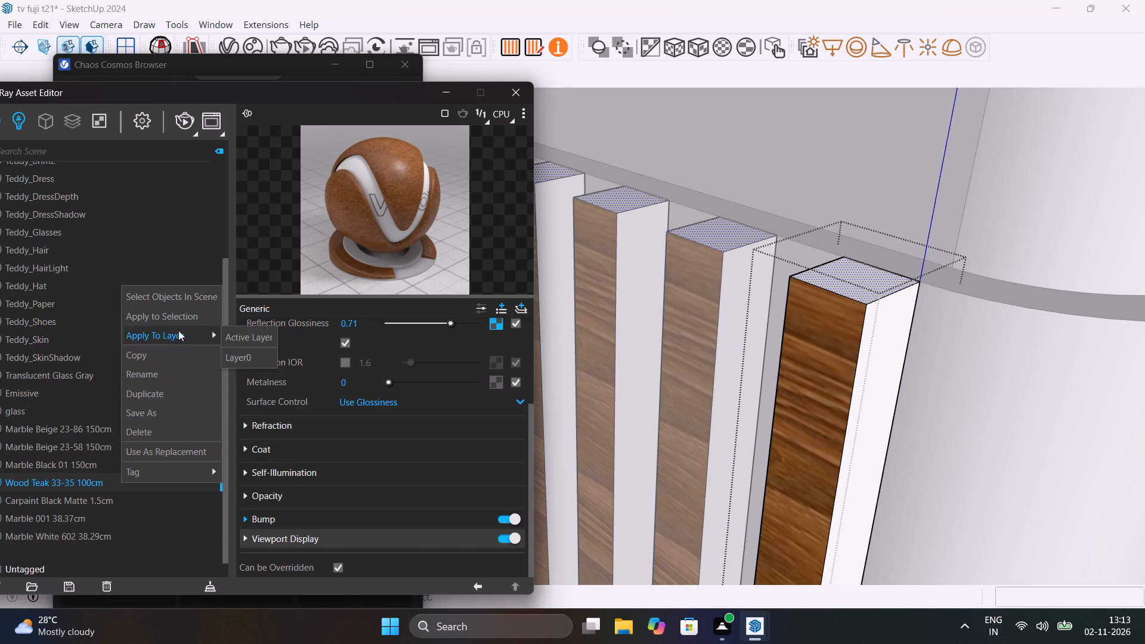
pyautogui.click(188, 312)
pyautogui.click(878, 349)
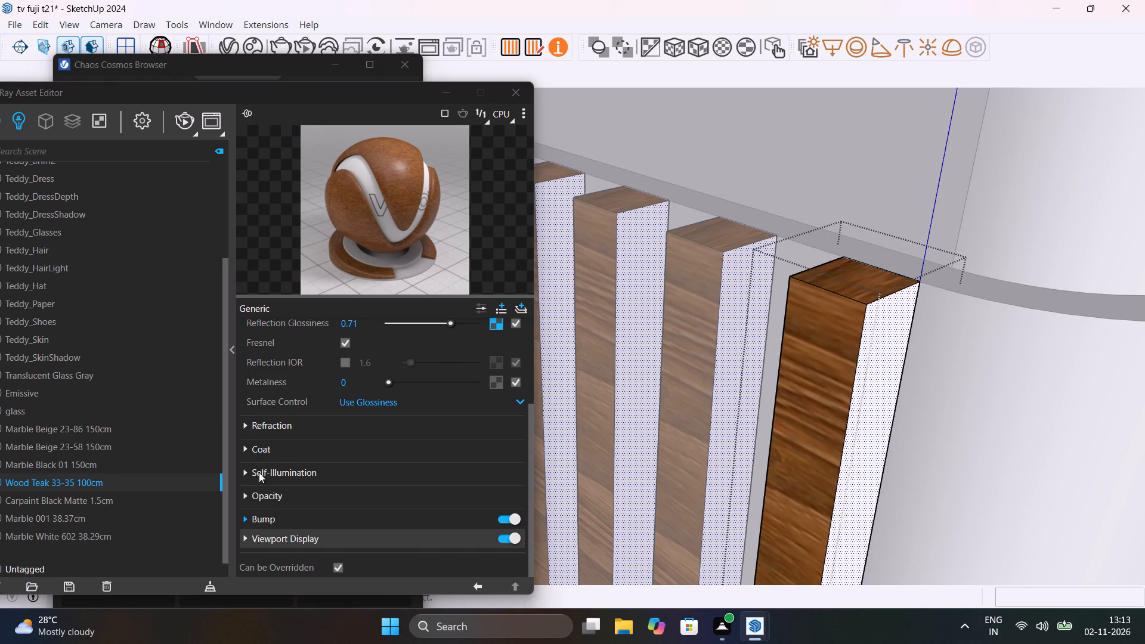
pyautogui.rightClick(127, 481)
pyautogui.click(179, 315)
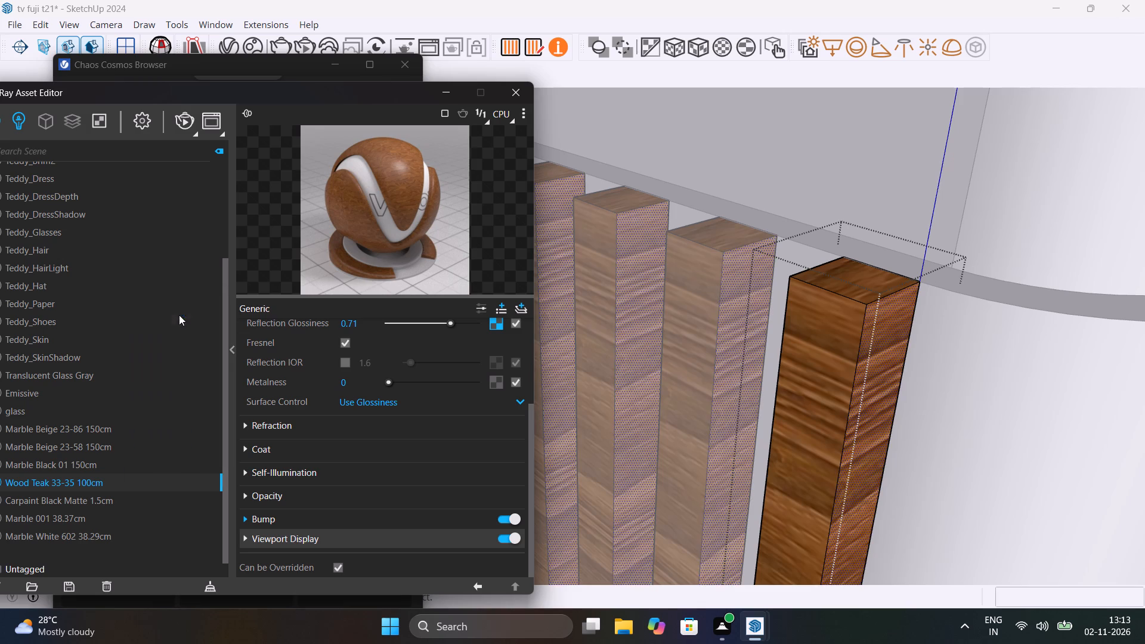
# Open the slat component past the tall cabinet base's rounded corner and apply Wood Teak 33-35 100cm to the slats' outward face.
pyautogui.scroll(-5, 471, 371)
pyautogui.scroll(-12, 773, 372)
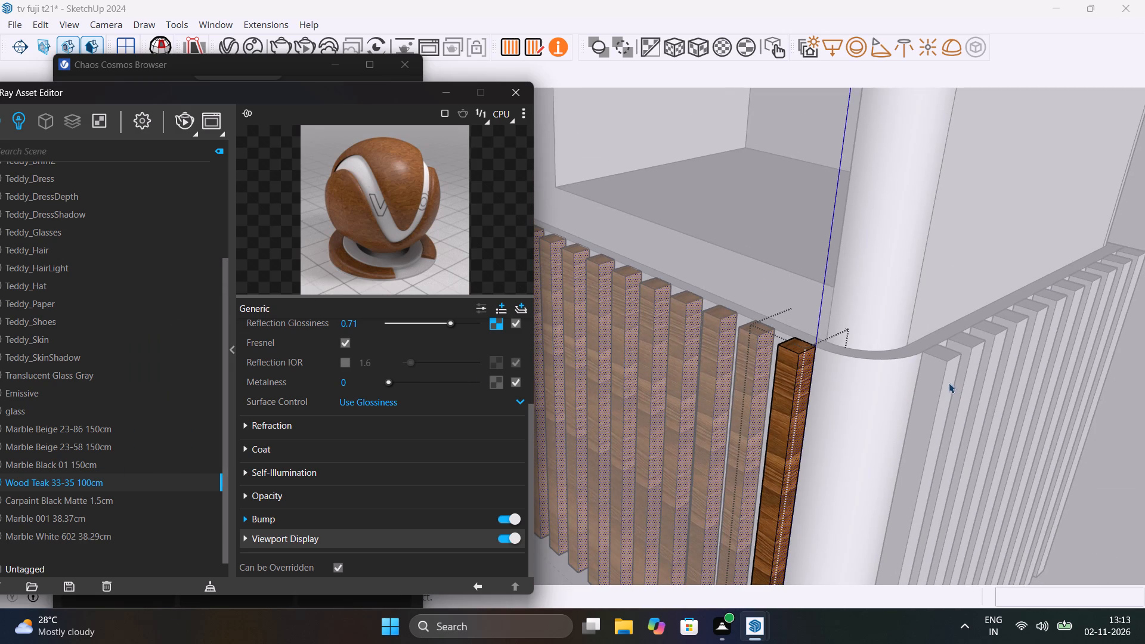
pyautogui.click(948, 383)
pyautogui.click(948, 383)
pyautogui.doubleClick(948, 383)
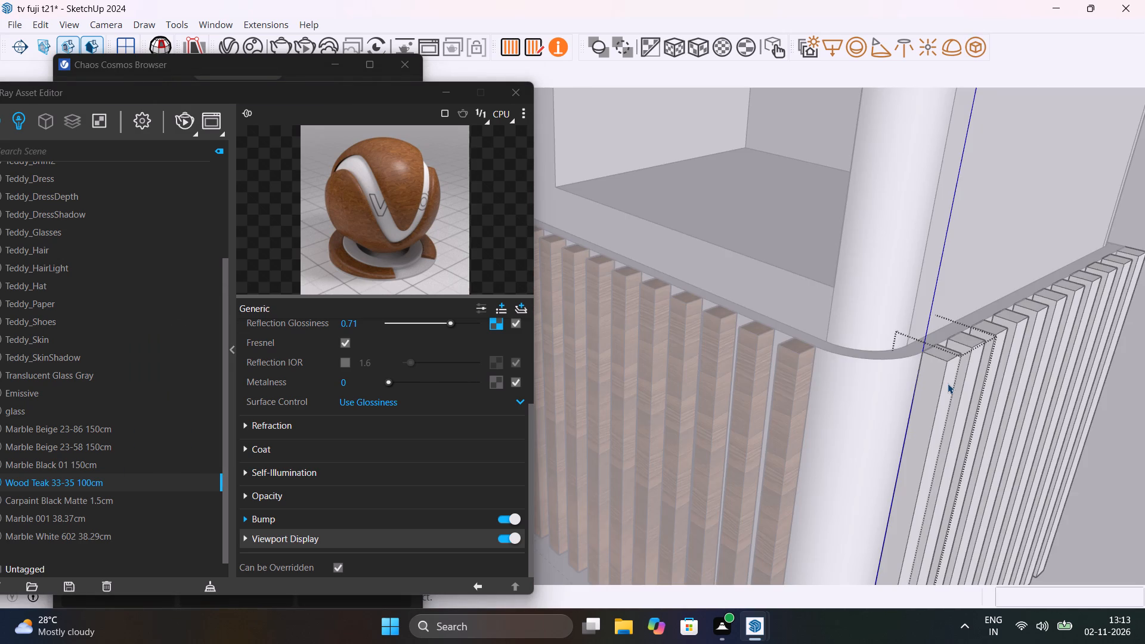
pyautogui.click(948, 383)
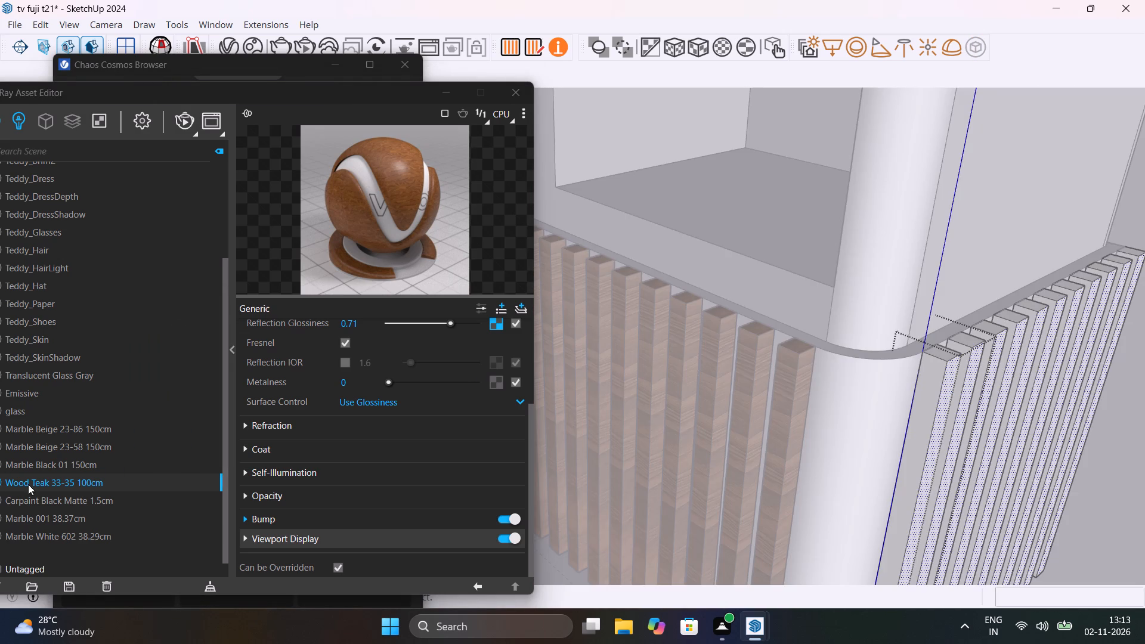
pyautogui.rightClick(126, 482)
pyautogui.click(174, 320)
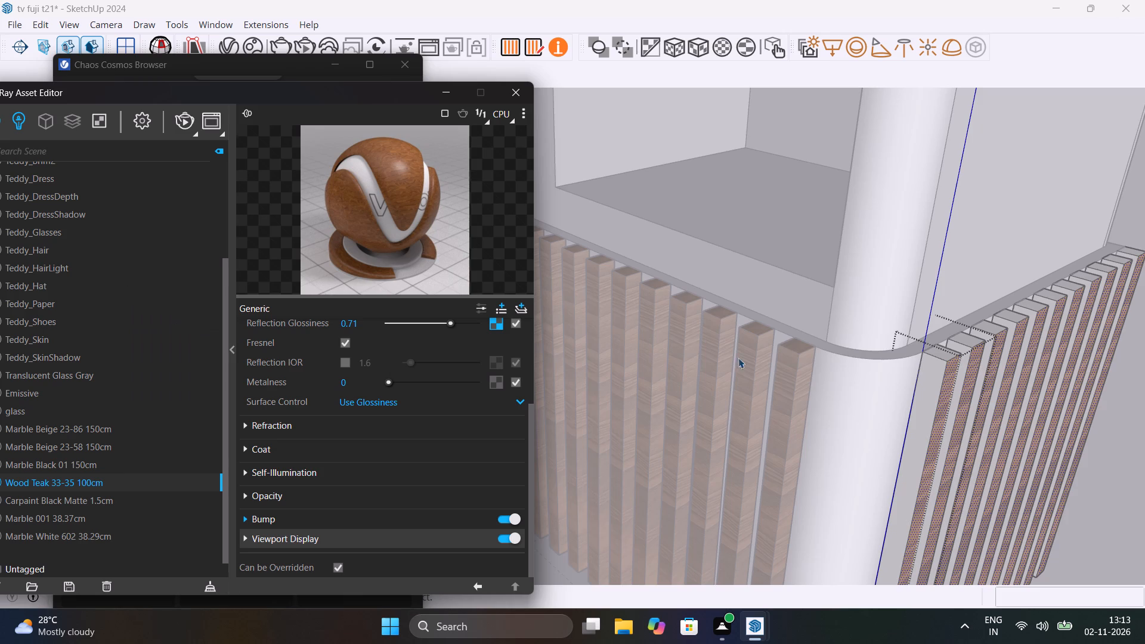
# Apply Wood Teak 33-35 100cm to these slats' side face toward the rounded corner and to their top face.
pyautogui.scroll(6, 971, 371)
pyautogui.click(896, 404)
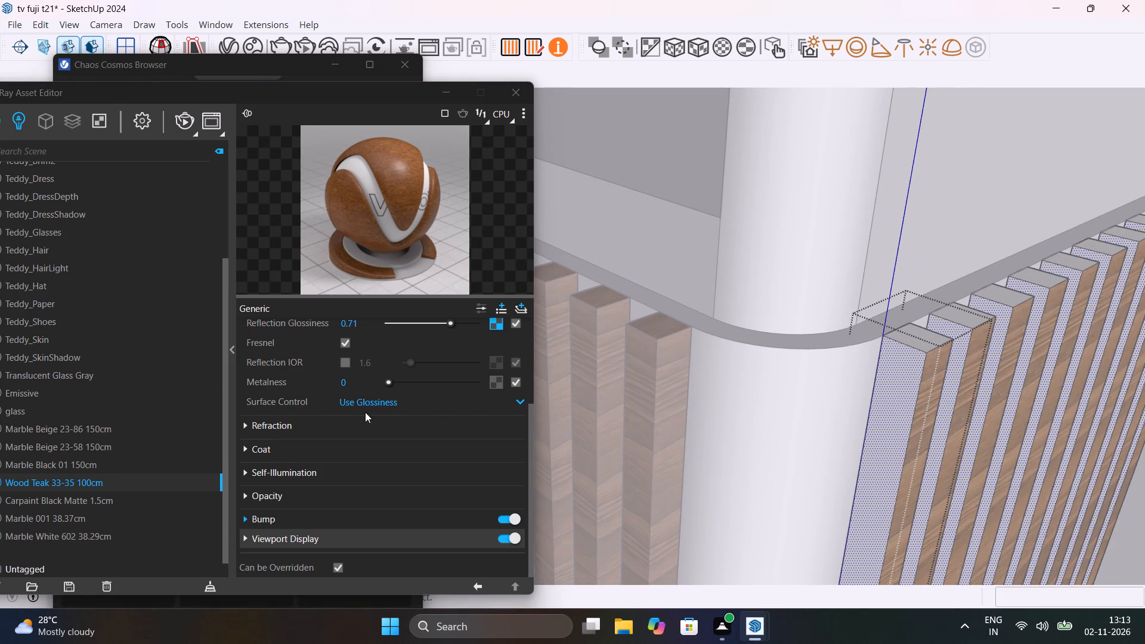
pyautogui.rightClick(114, 481)
pyautogui.click(148, 315)
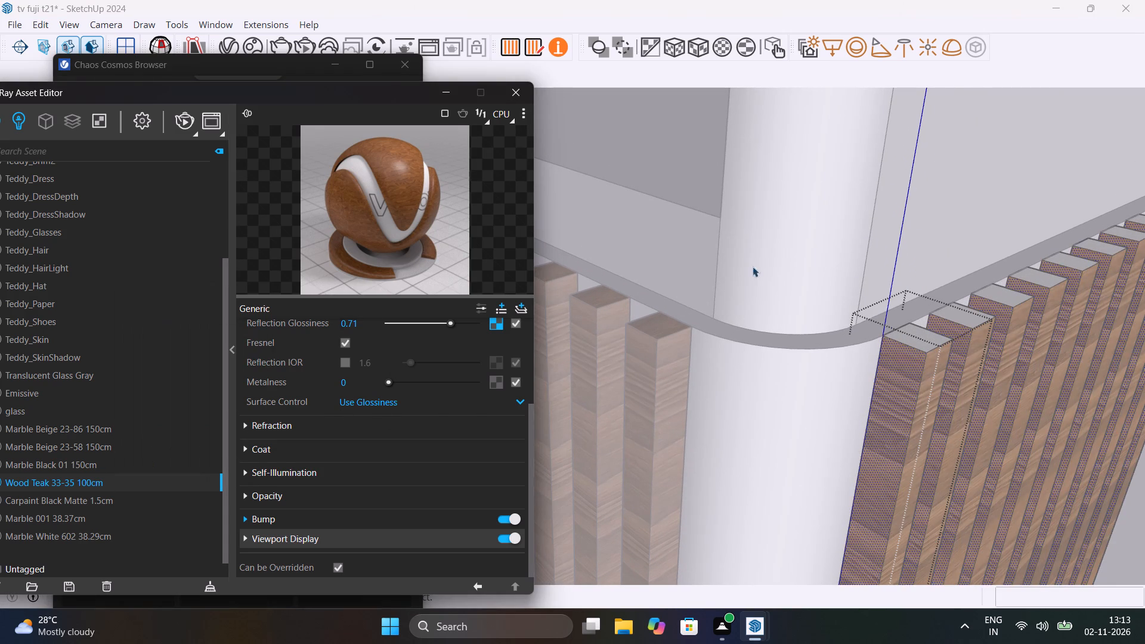
pyautogui.scroll(9, 920, 351)
pyautogui.click(925, 340)
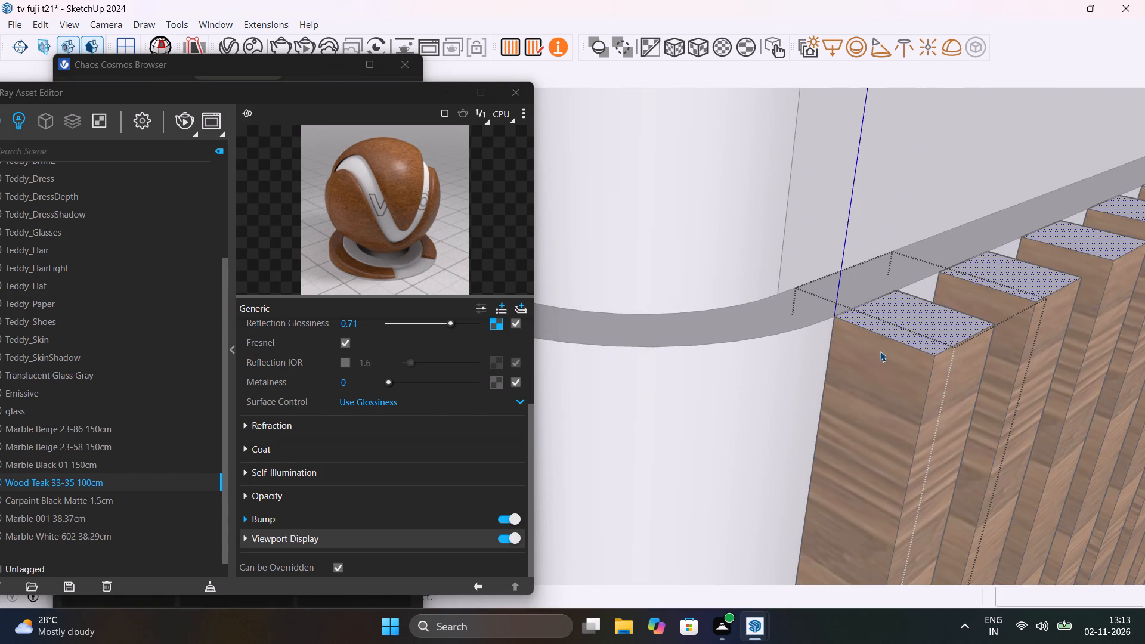
pyautogui.rightClick(147, 478)
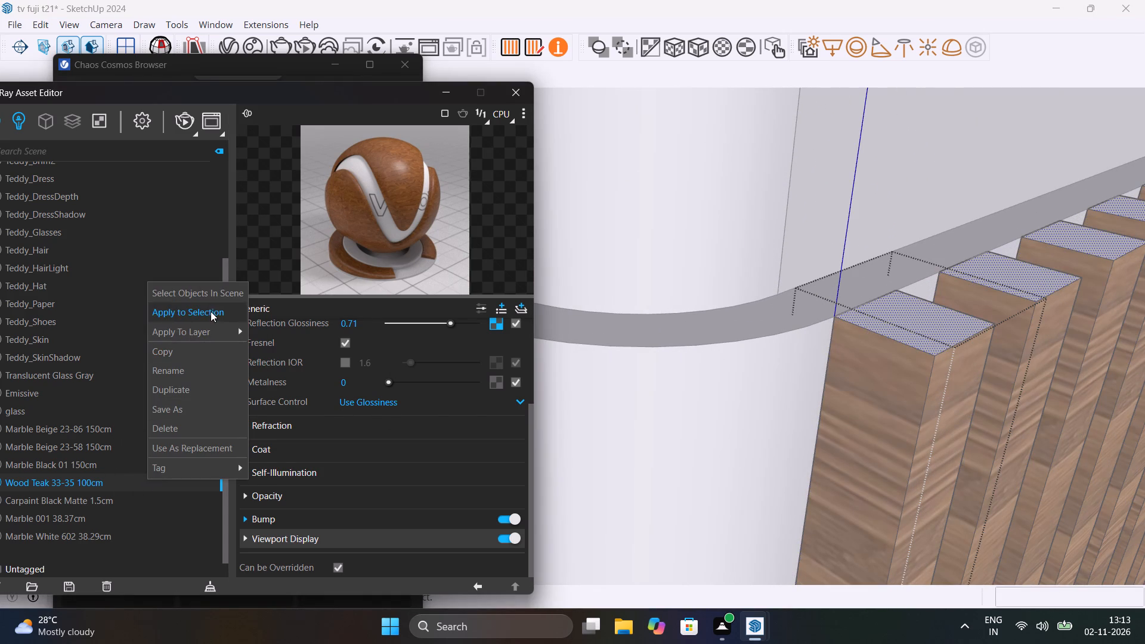
pyautogui.click(211, 311)
# Apply Wood Teak 33-35 100cm to the remaining opposite side face of these slats and exit the component.
pyautogui.scroll(-14, 820, 385)
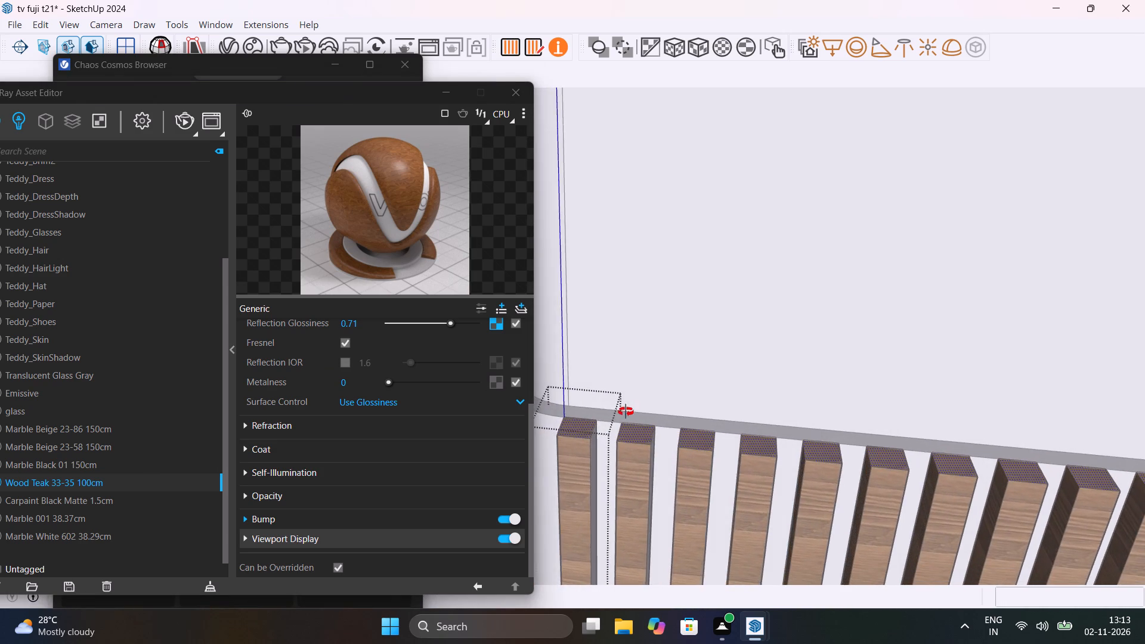
pyautogui.scroll(8, 704, 419)
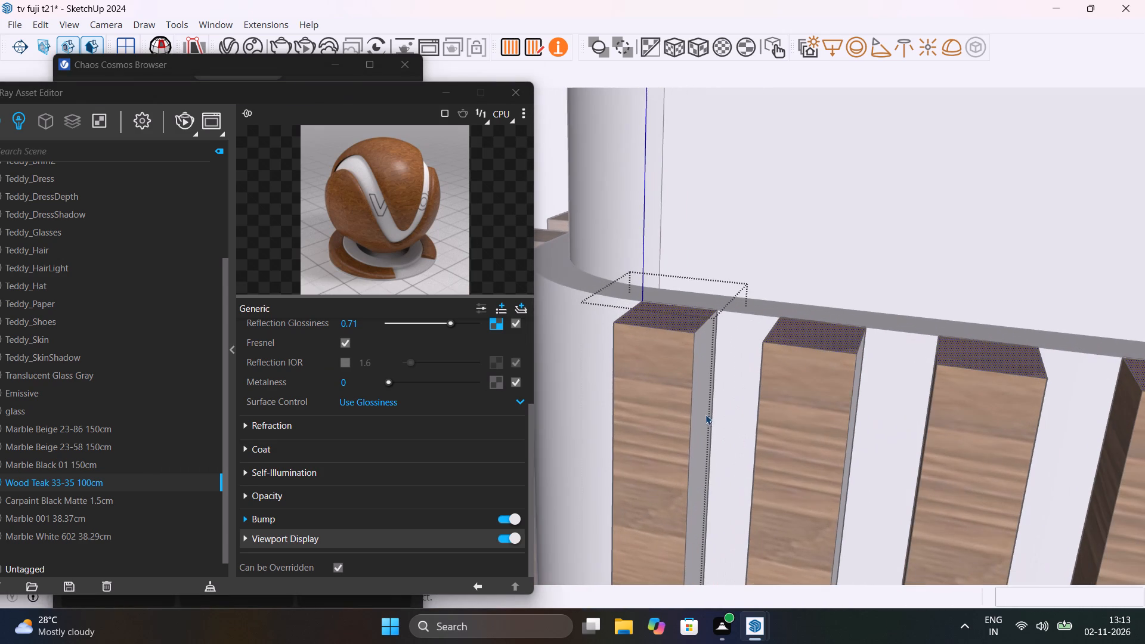
pyautogui.click(697, 392)
pyautogui.rightClick(159, 481)
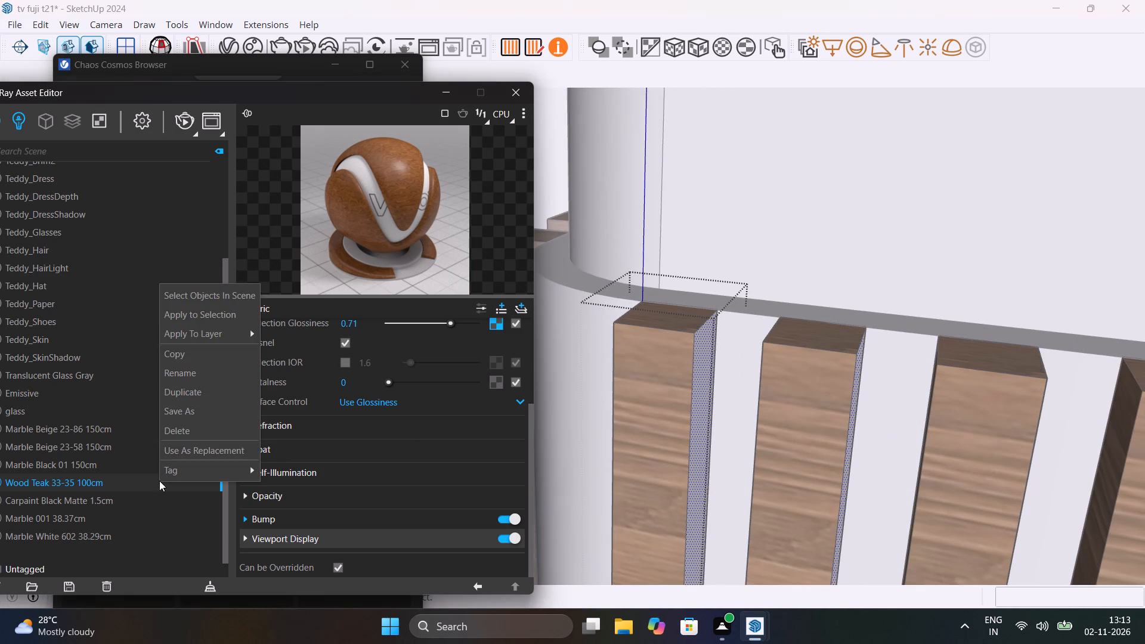
pyautogui.click(209, 315)
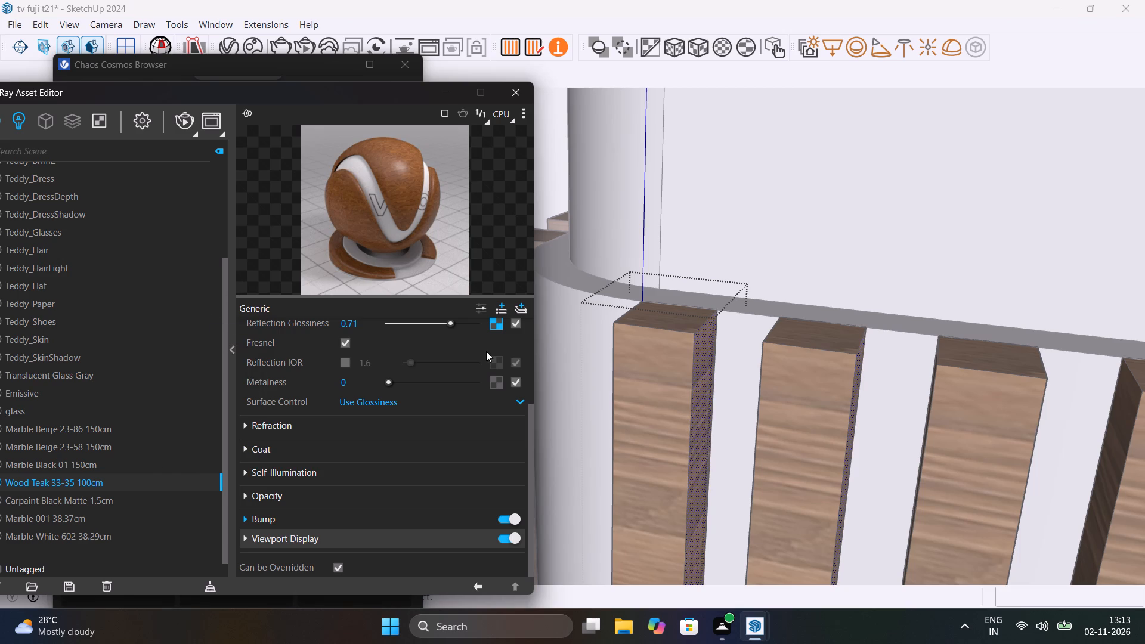
pyautogui.scroll(-20, 489, 352)
pyautogui.scroll(-19, 489, 352)
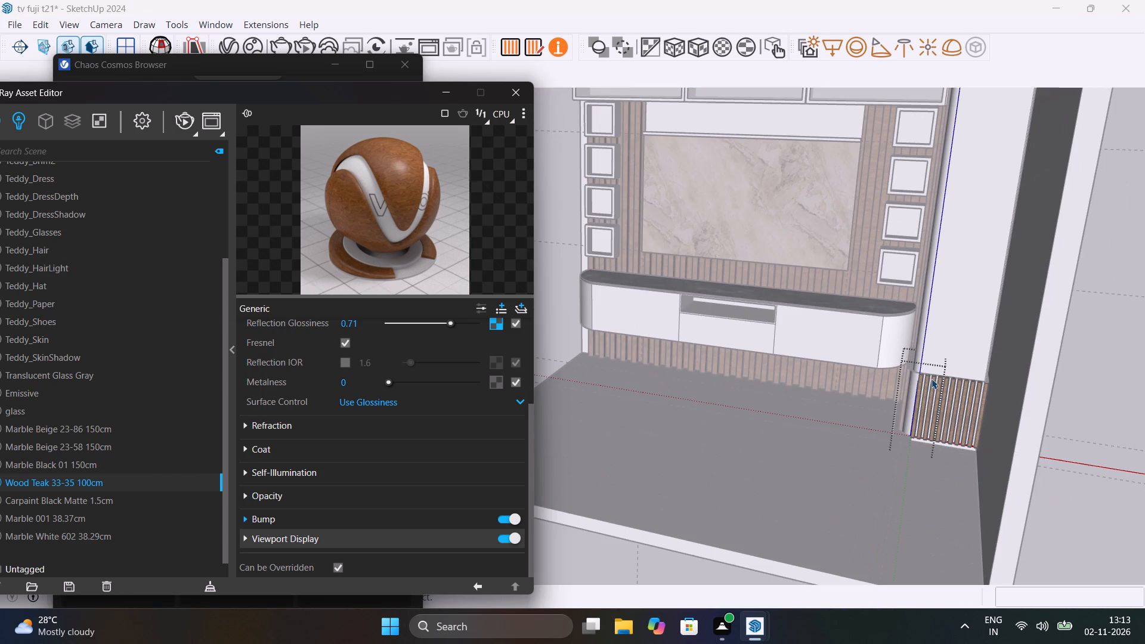
pyautogui.keyDown('shift'); pyautogui.moveTo(926, 382); pyautogui.dragTo(844, 427, button='middle'); pyautogui.keyUp('shift')
pyautogui.click(973, 388)
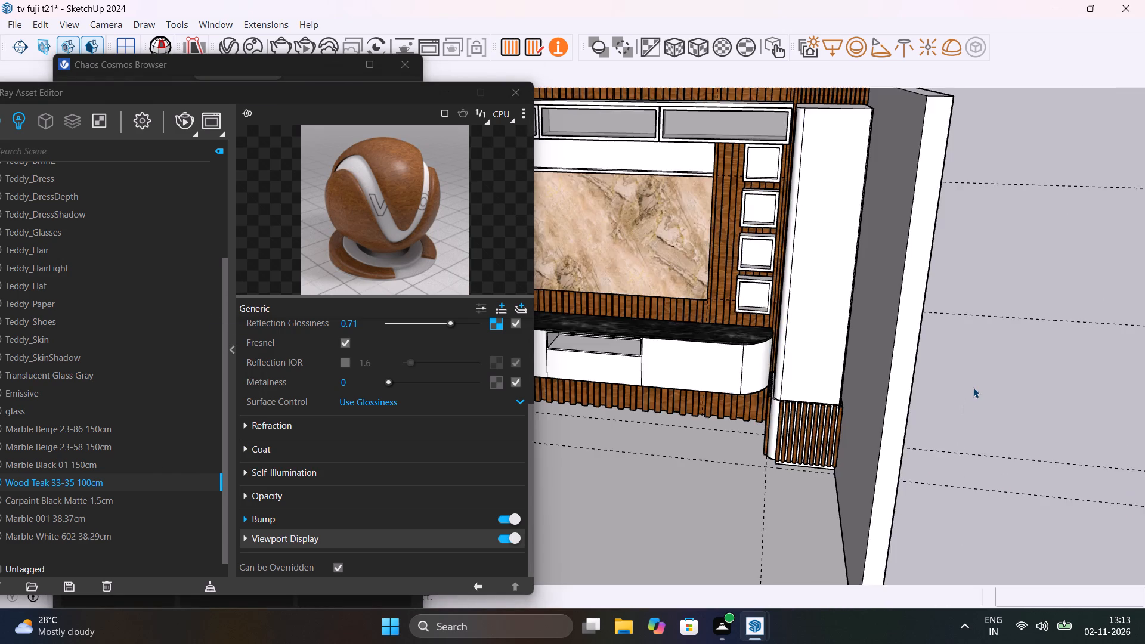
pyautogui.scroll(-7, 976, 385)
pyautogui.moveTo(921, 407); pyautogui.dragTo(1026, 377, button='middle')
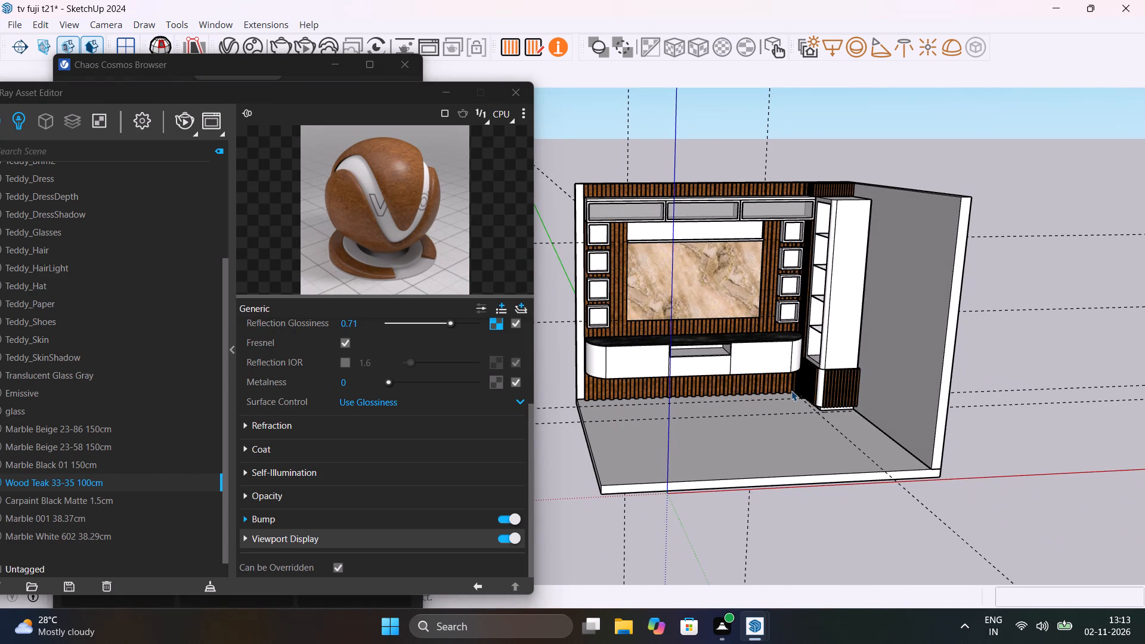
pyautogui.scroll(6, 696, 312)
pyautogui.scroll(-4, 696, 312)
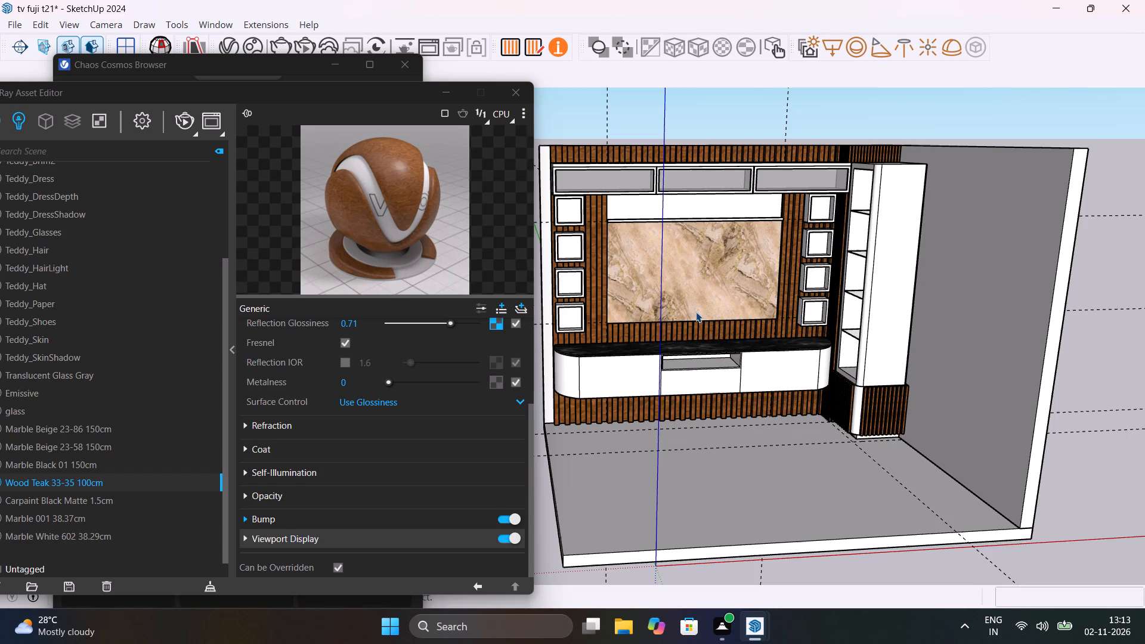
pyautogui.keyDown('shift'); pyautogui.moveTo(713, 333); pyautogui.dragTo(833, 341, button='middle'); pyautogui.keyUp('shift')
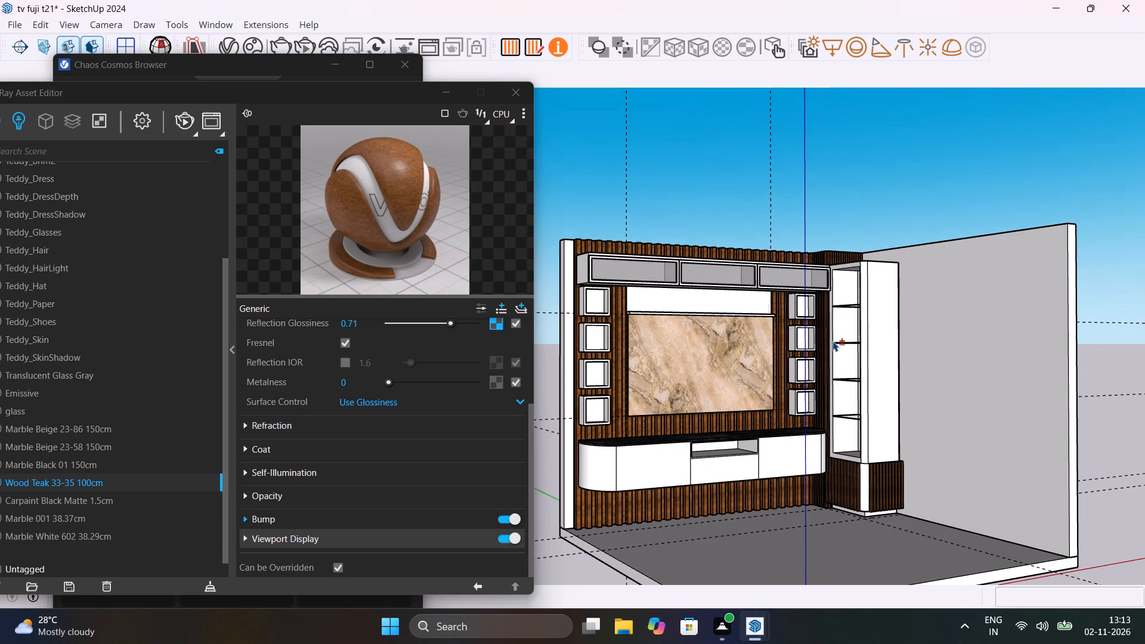